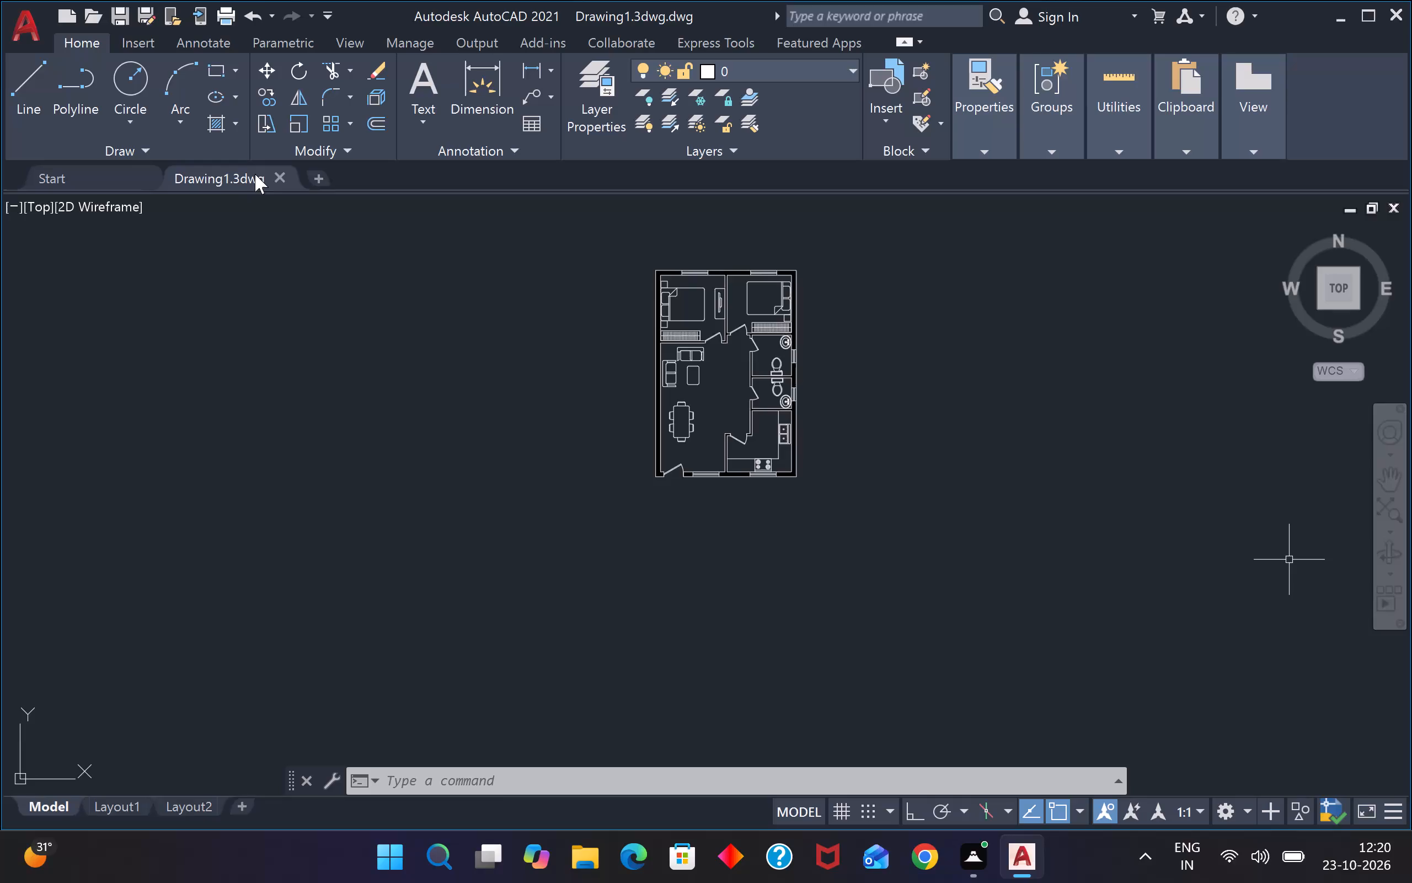
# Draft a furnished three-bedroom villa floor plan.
# Create a new blank drawing and turn off its grid display.
pyautogui.click(325, 175)
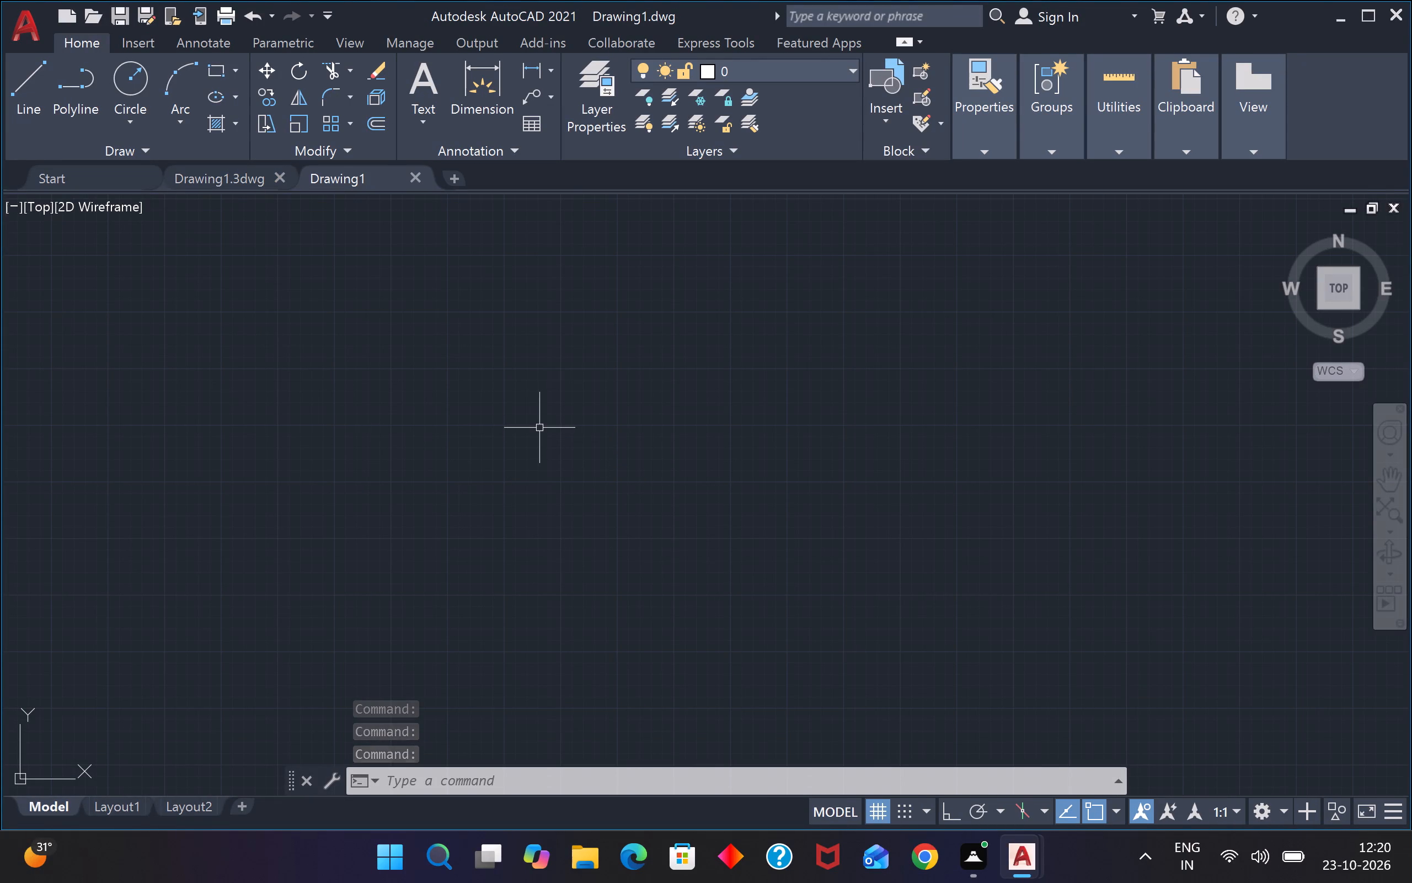
pyautogui.press('F7')
# Configure the drawing units to Architectural length with 0'-0" precision and Inches as the insertion scale.
pyautogui.write('un')
pyautogui.press('space')
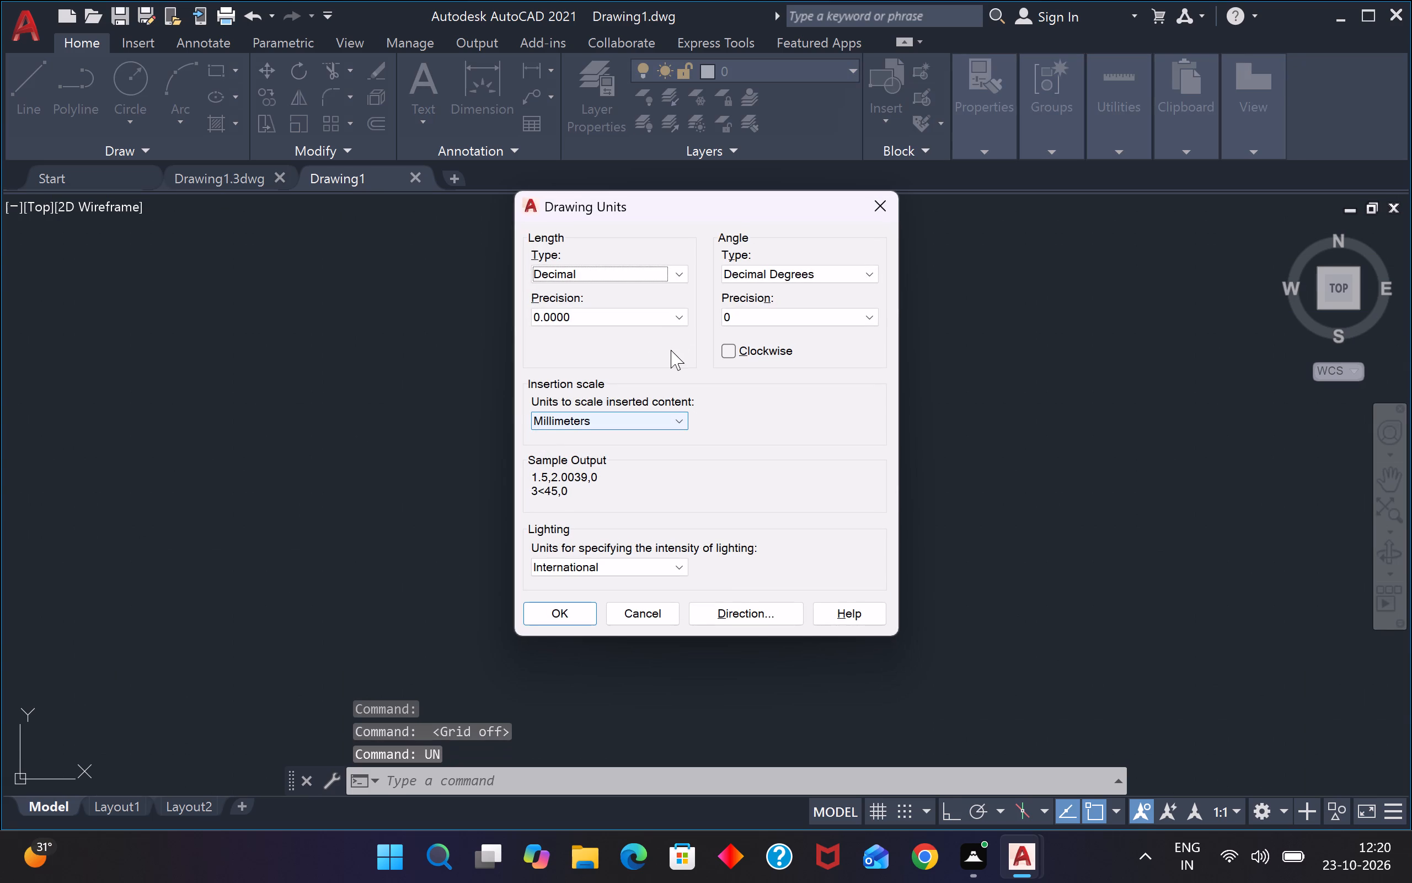
pyautogui.click(646, 280)
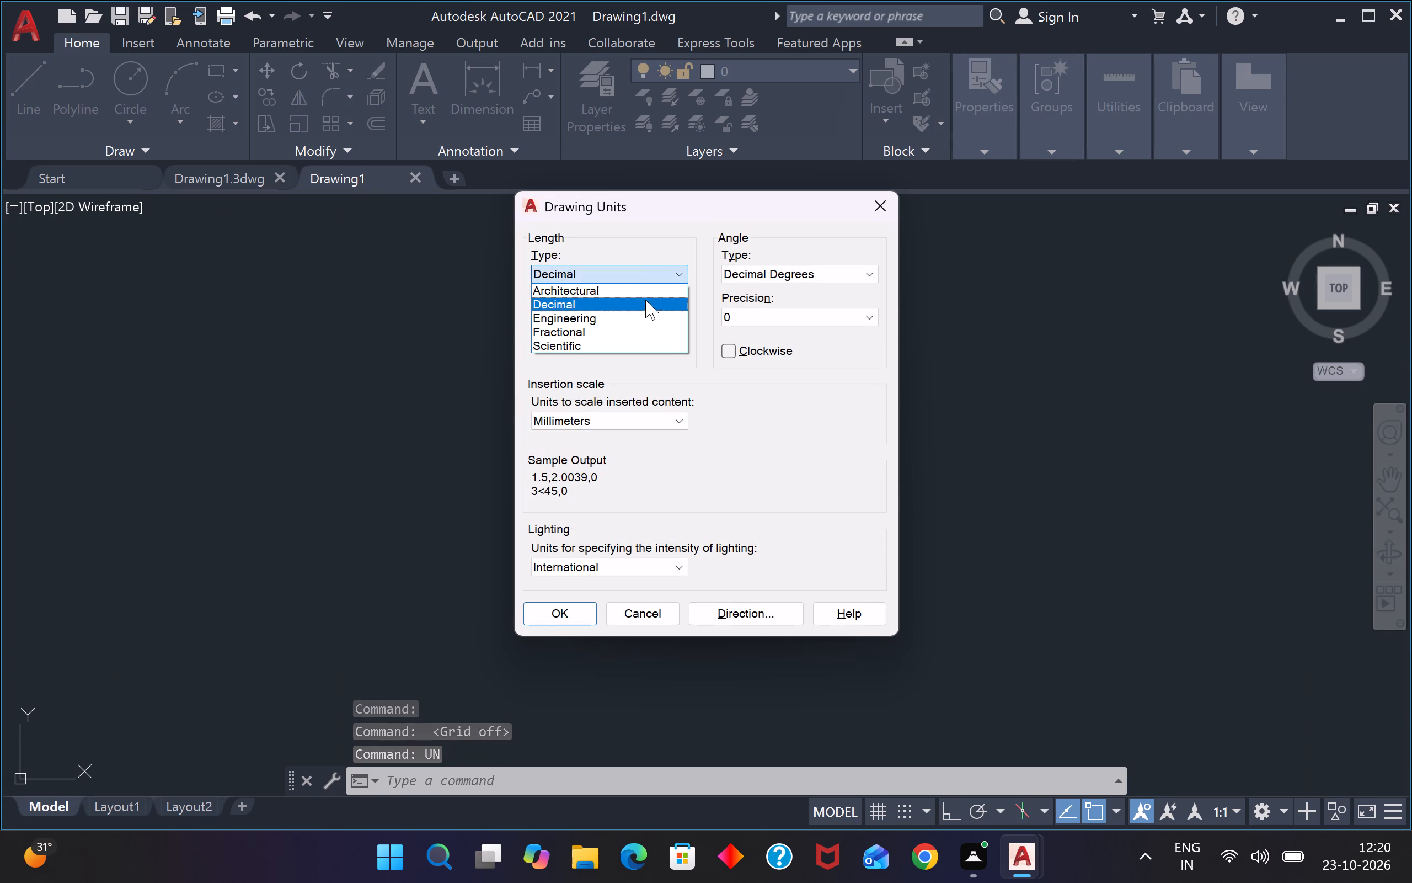
pyautogui.click(645, 291)
pyautogui.click(643, 311)
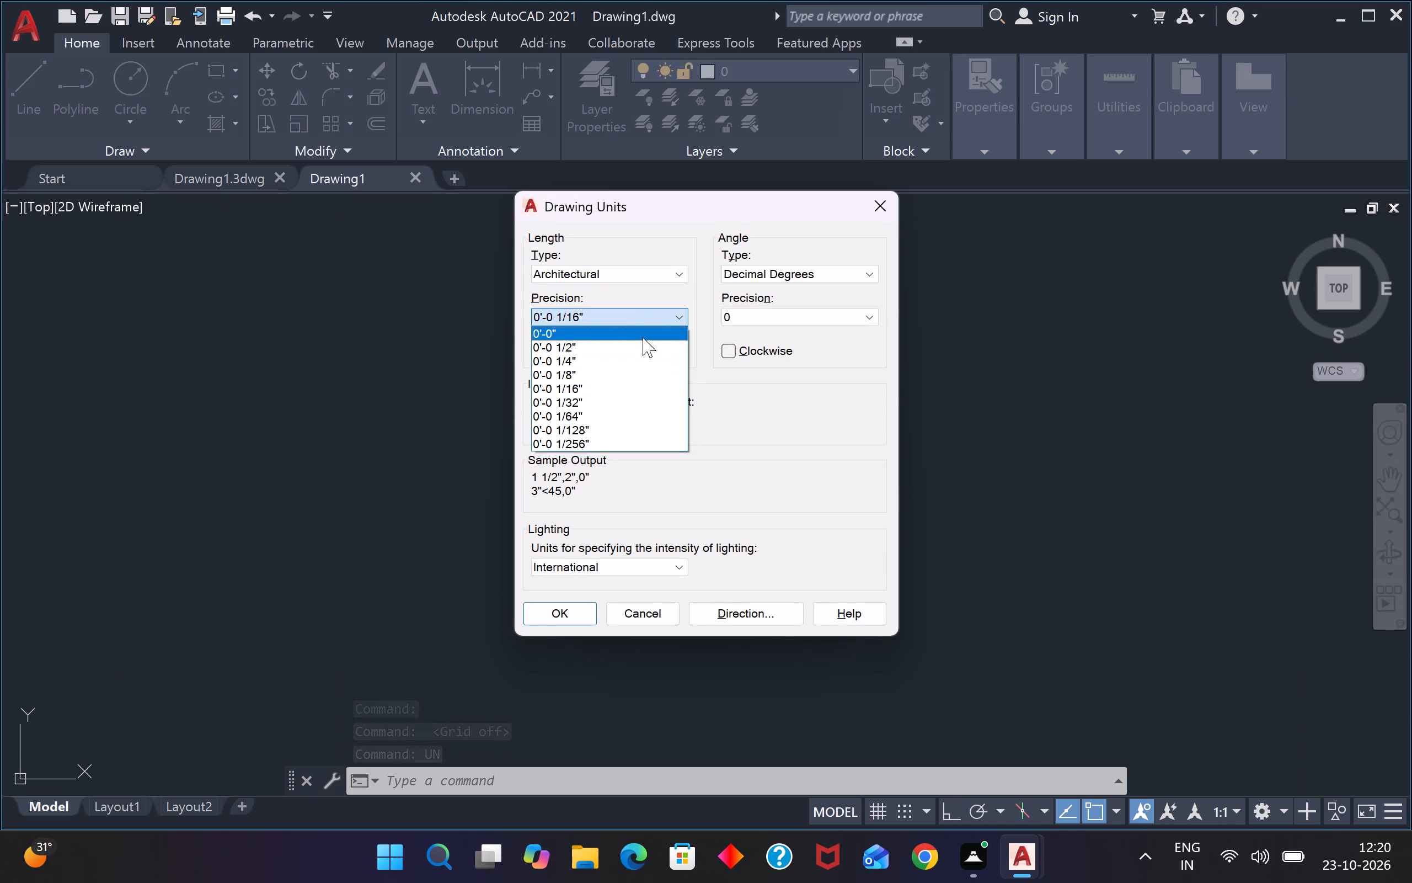
pyautogui.click(643, 337)
pyautogui.click(641, 418)
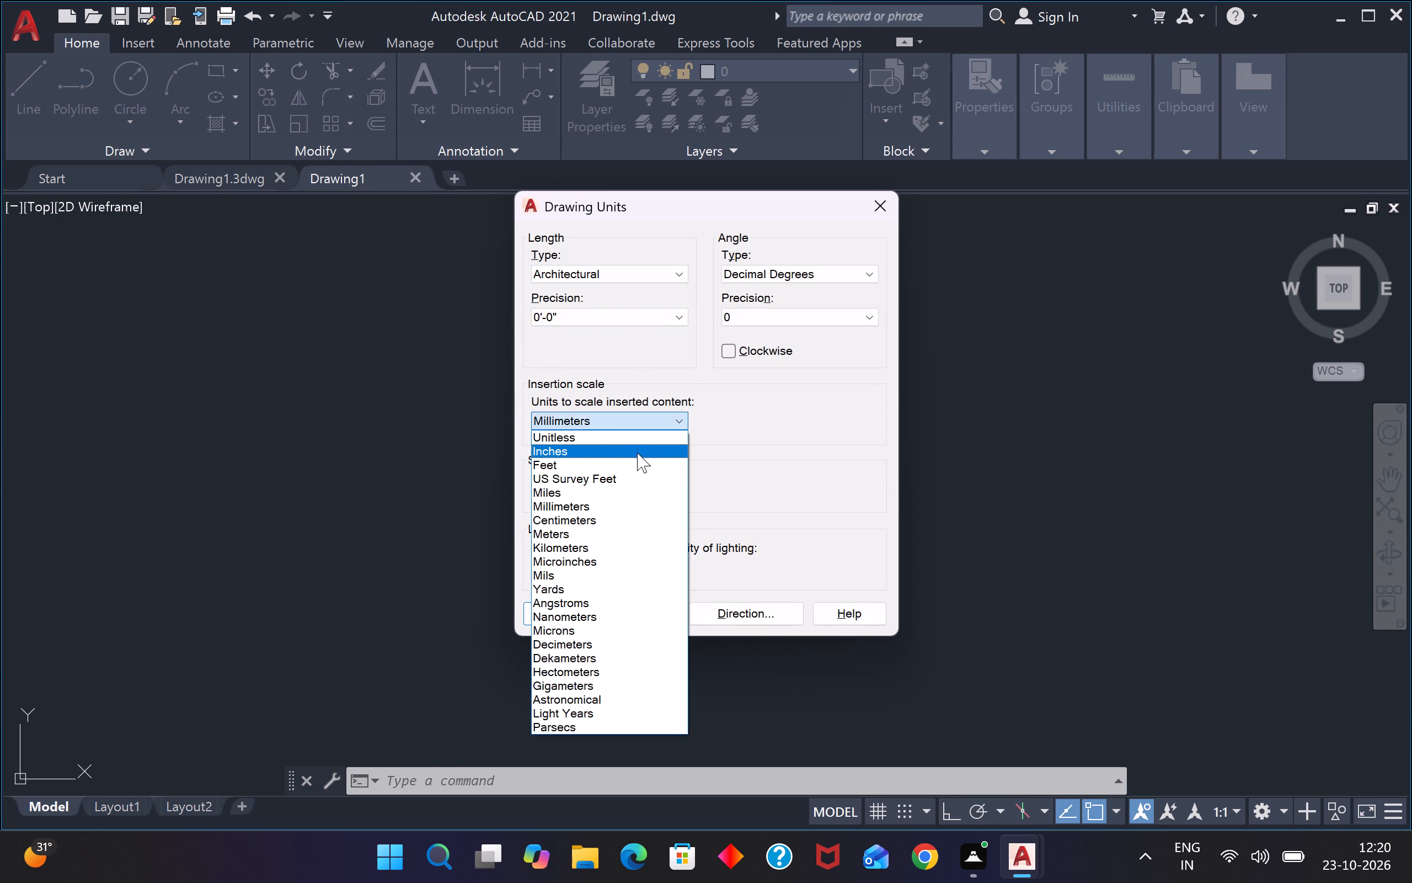
pyautogui.click(640, 448)
pyautogui.click(583, 603)
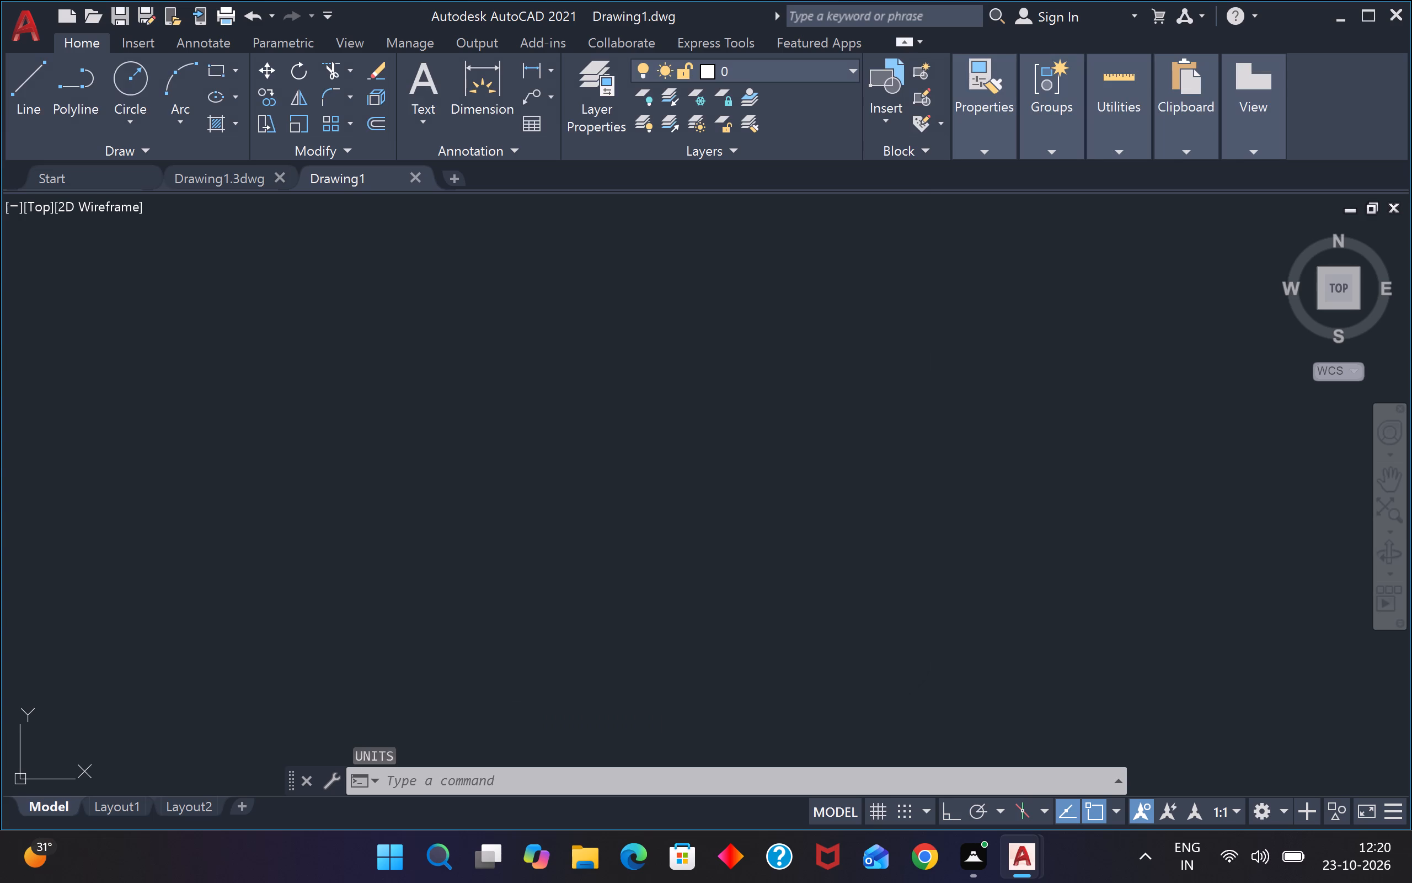
# Modify the ISO-25 dimension style's primary units to Architectural format with 0'-0" precision.
pyautogui.write('d')
pyautogui.press('space')
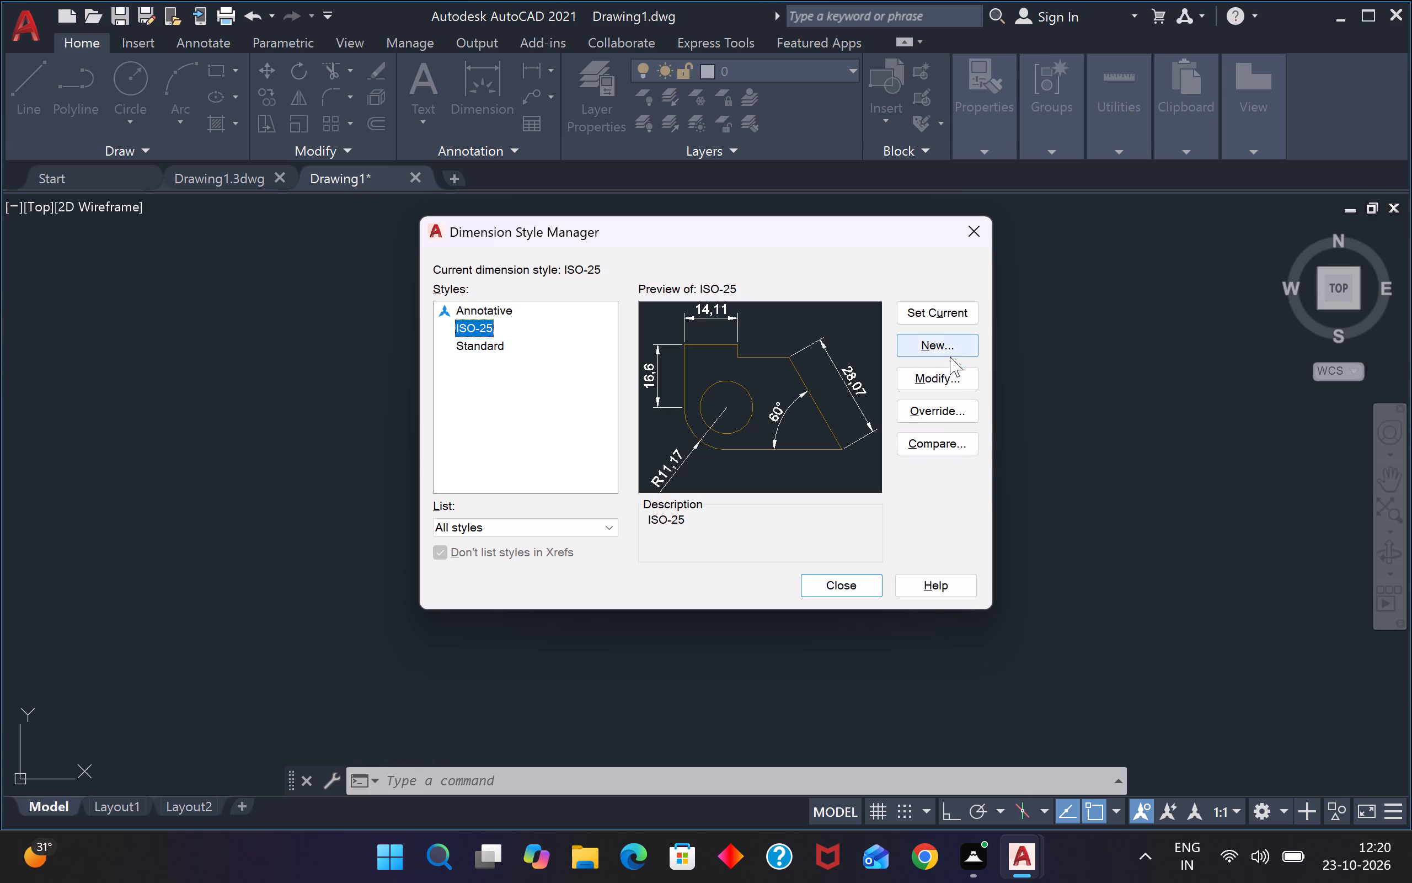
pyautogui.click(946, 379)
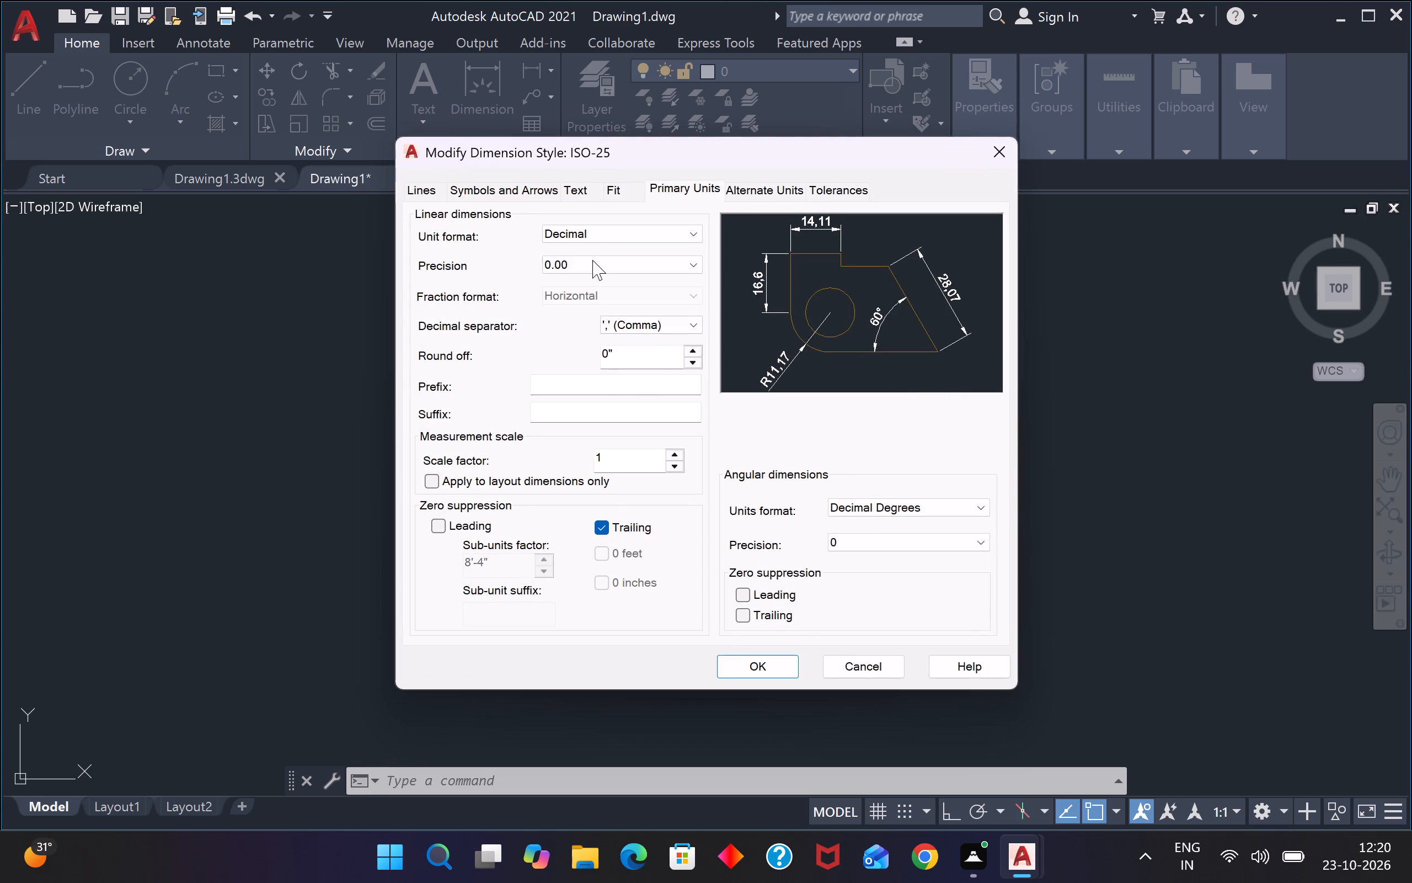
pyautogui.click(598, 240)
pyautogui.click(601, 294)
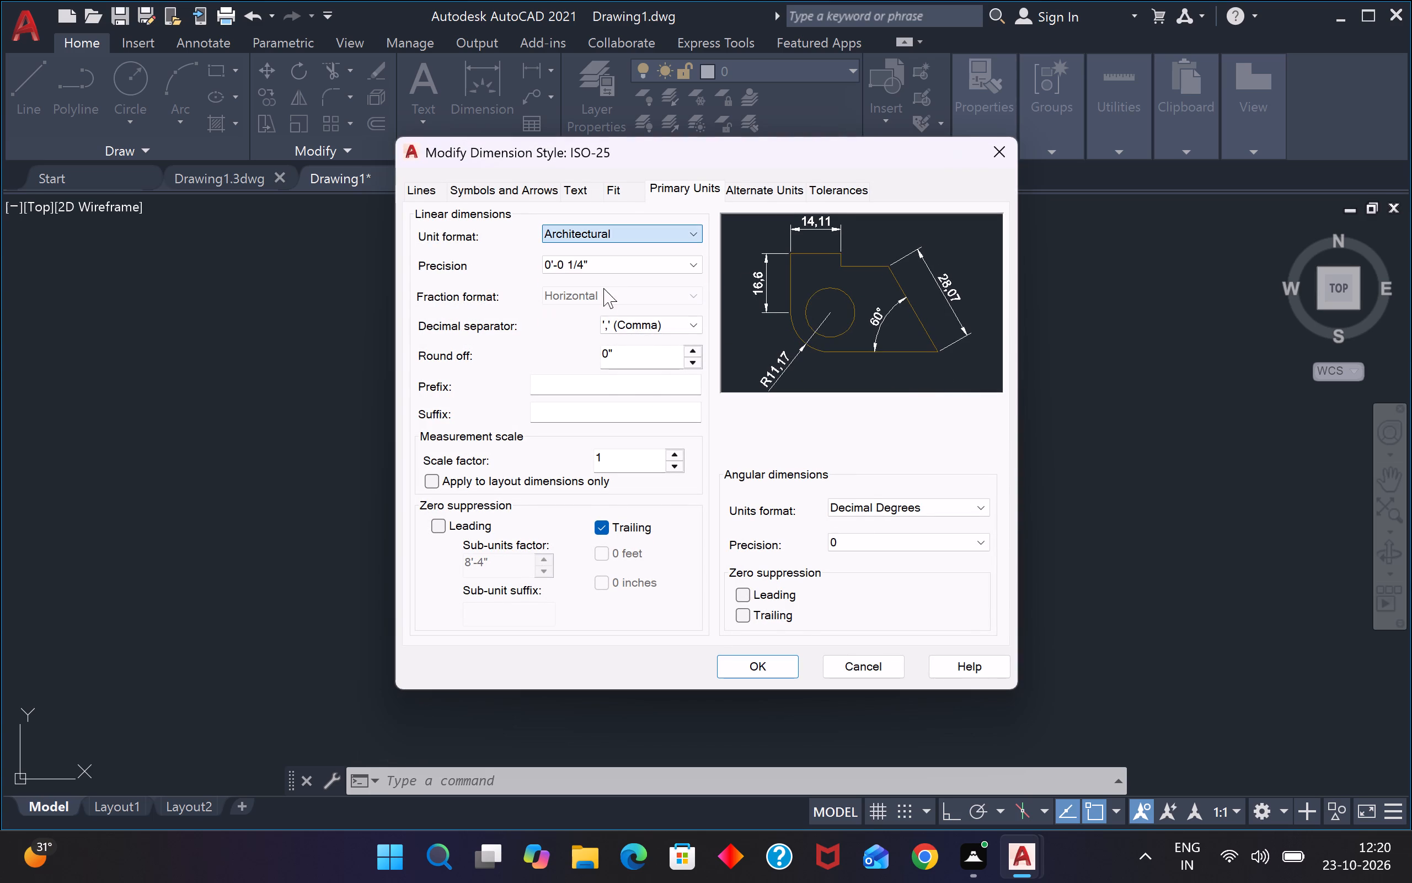
pyautogui.click(618, 261)
pyautogui.click(601, 288)
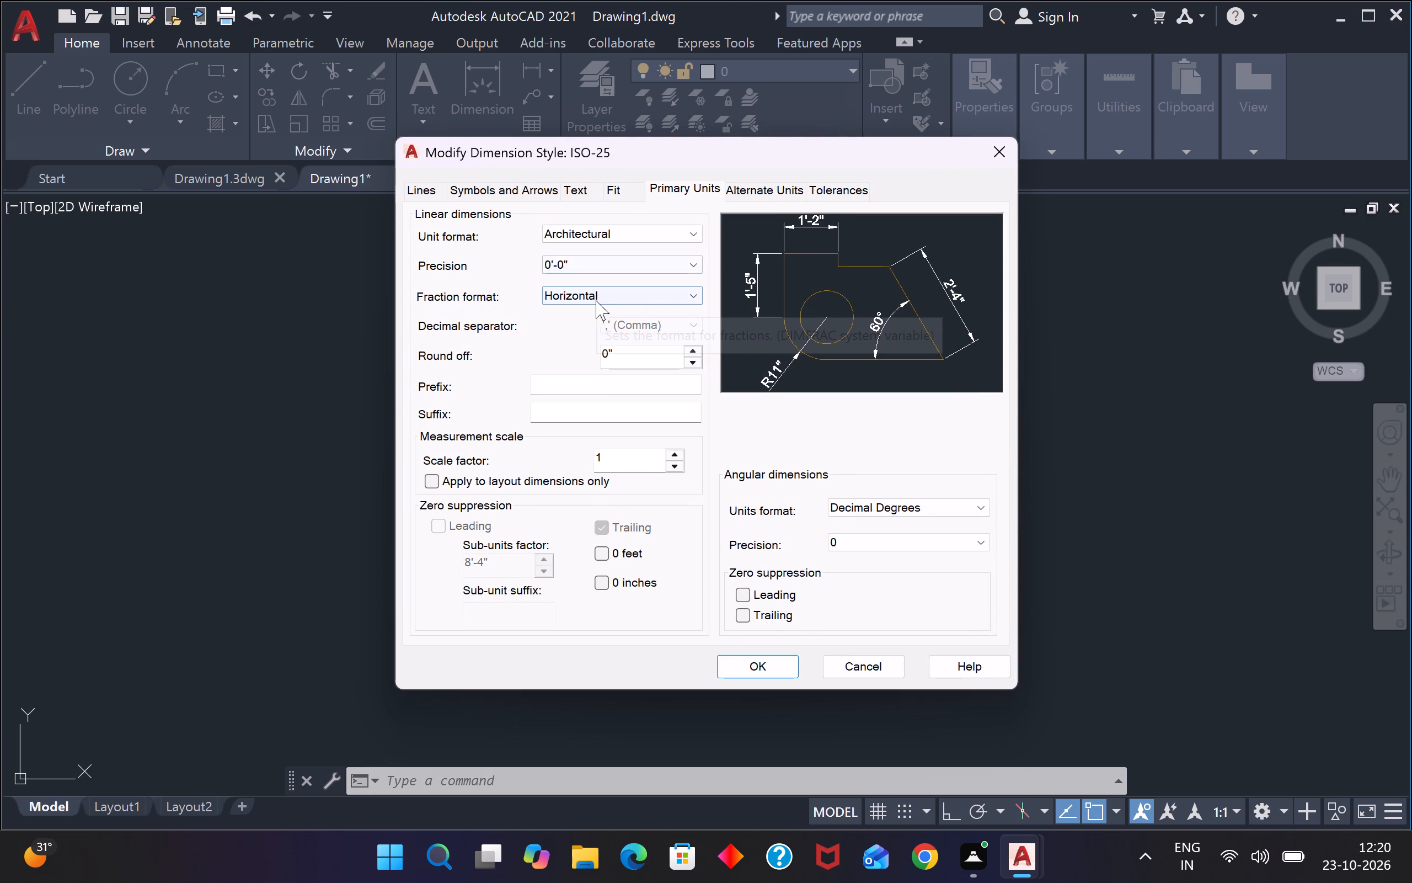
# Set the ISO-25 dimension style's text height to 6".
pyautogui.click(578, 193)
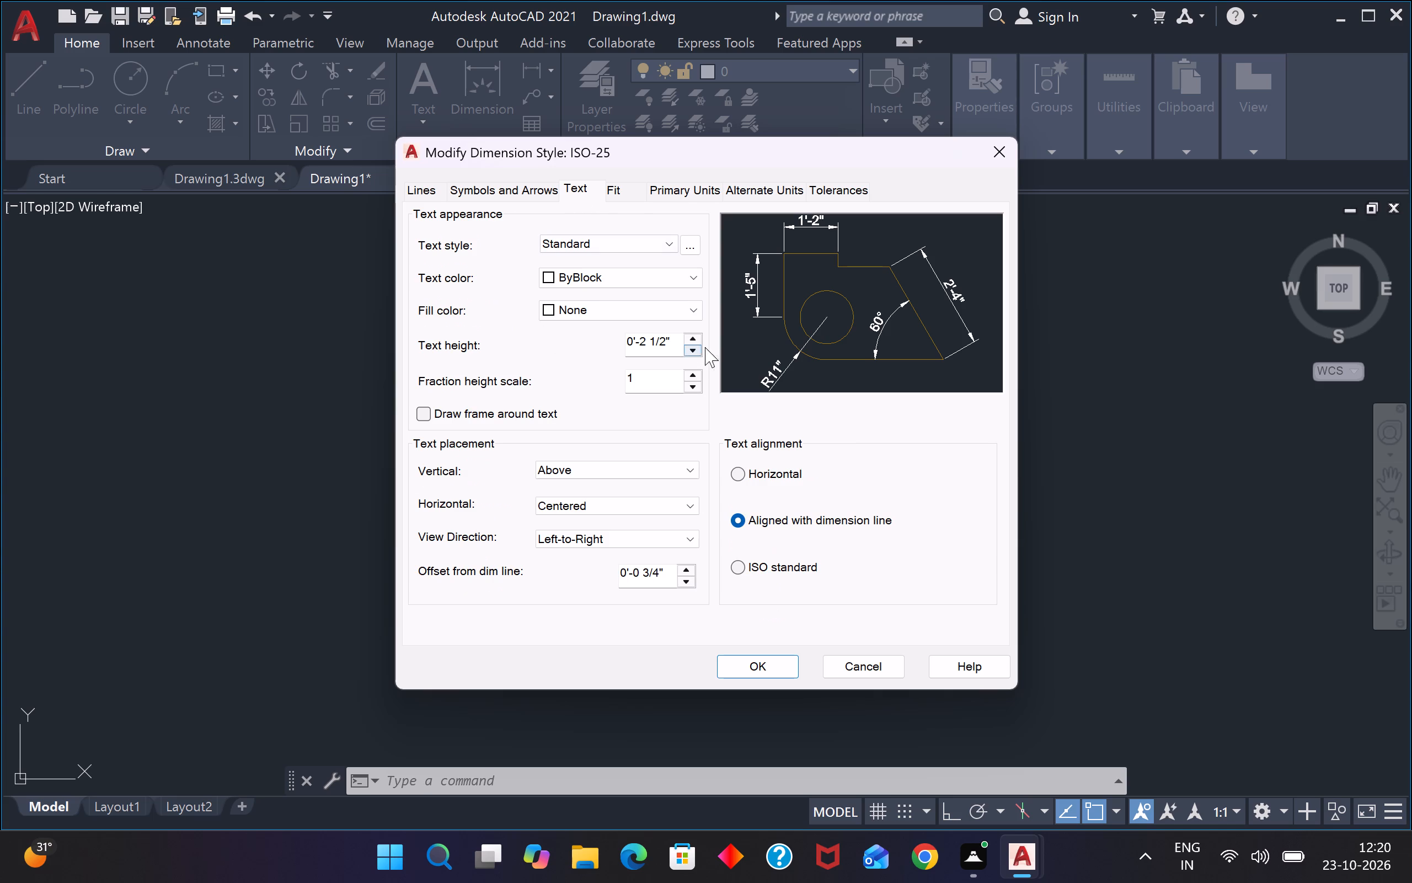
pyautogui.moveTo(679, 346); pyautogui.dragTo(499, 361)
pyautogui.press('BackSpace')
pyautogui.press('6')
pyautogui.press('Up')
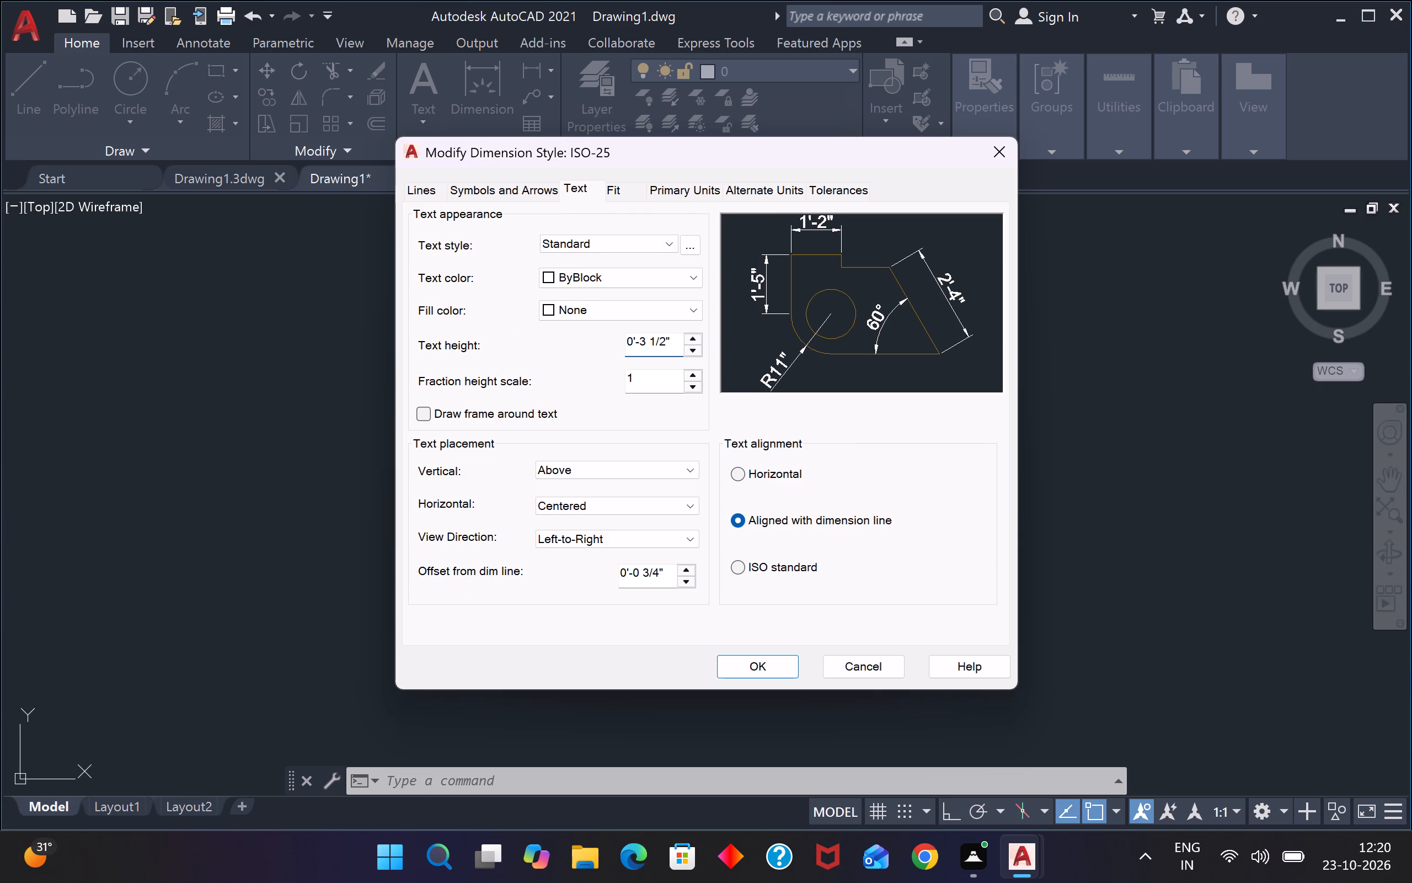
pyautogui.press('Right')
pyautogui.press('Right')
pyautogui.press('Right')
pyautogui.press('Right')
pyautogui.press('Right')
pyautogui.press('Right')
pyautogui.press('Right')
pyautogui.press('Right')
pyautogui.press('Right')
pyautogui.press('Right')
pyautogui.press('Right')
pyautogui.press('Right')
pyautogui.press('Right')
pyautogui.press('Right')
pyautogui.press('BackSpace')
pyautogui.press('BackSpace')
pyautogui.press('BackSpace')
pyautogui.press('BackSpace')
pyautogui.press('BackSpace')
pyautogui.press('BackSpace')
pyautogui.press('BackSpace')
pyautogui.press('BackSpace')
pyautogui.press('BackSpace')
pyautogui.press('BackSpace')
pyautogui.press('BackSpace')
pyautogui.press('BackSpace')
pyautogui.press('BackSpace')
pyautogui.press('BackSpace')
pyautogui.press('BackSpace')
pyautogui.press('BackSpace')
pyautogui.write('6"')
pyautogui.press('Return')
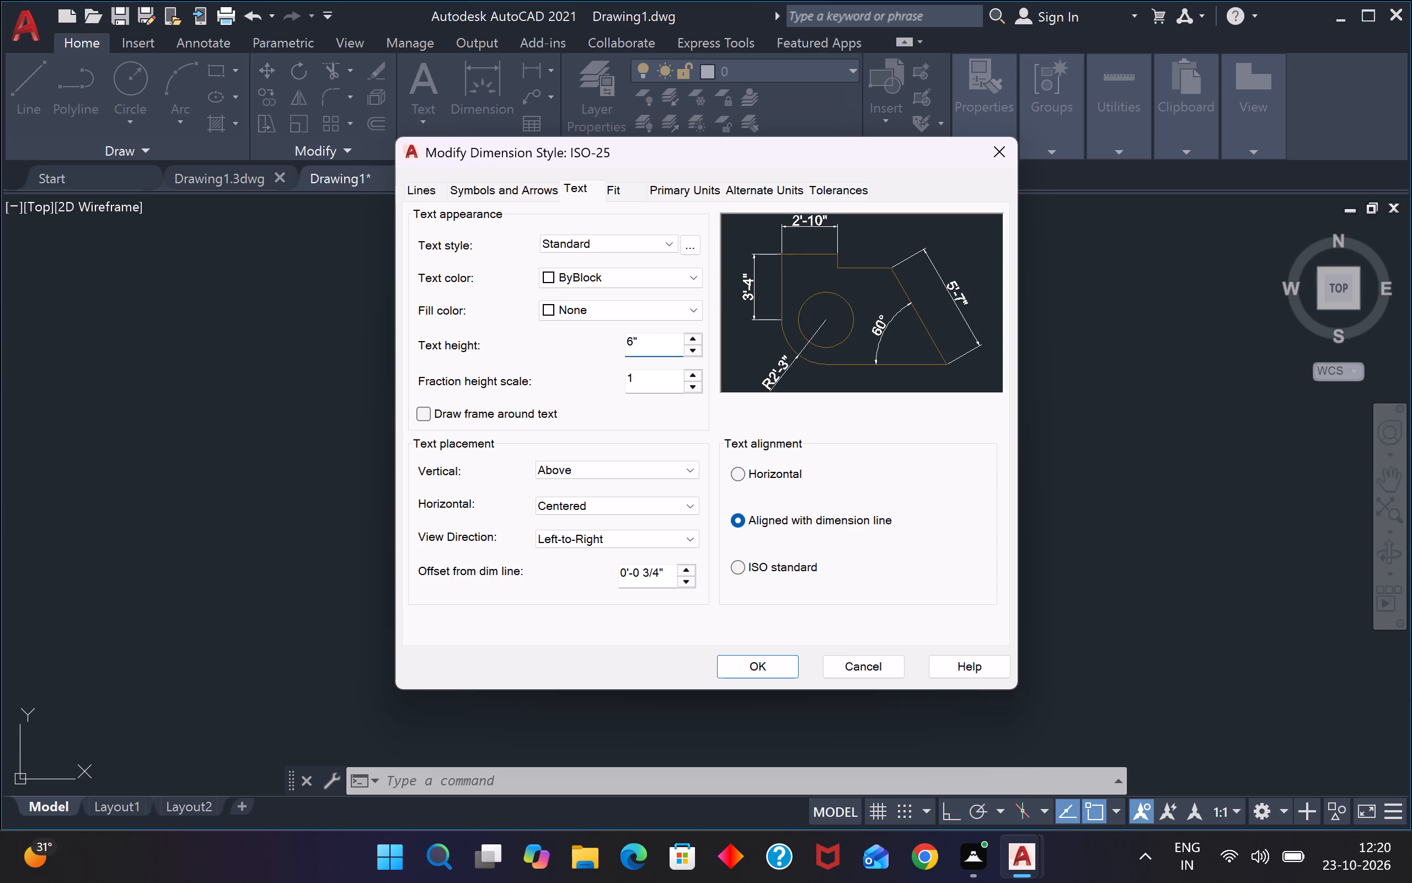
# Set the first, second and leader arrowheads of the ISO-25 dimension style to Architectural tick.
pyautogui.click(498, 193)
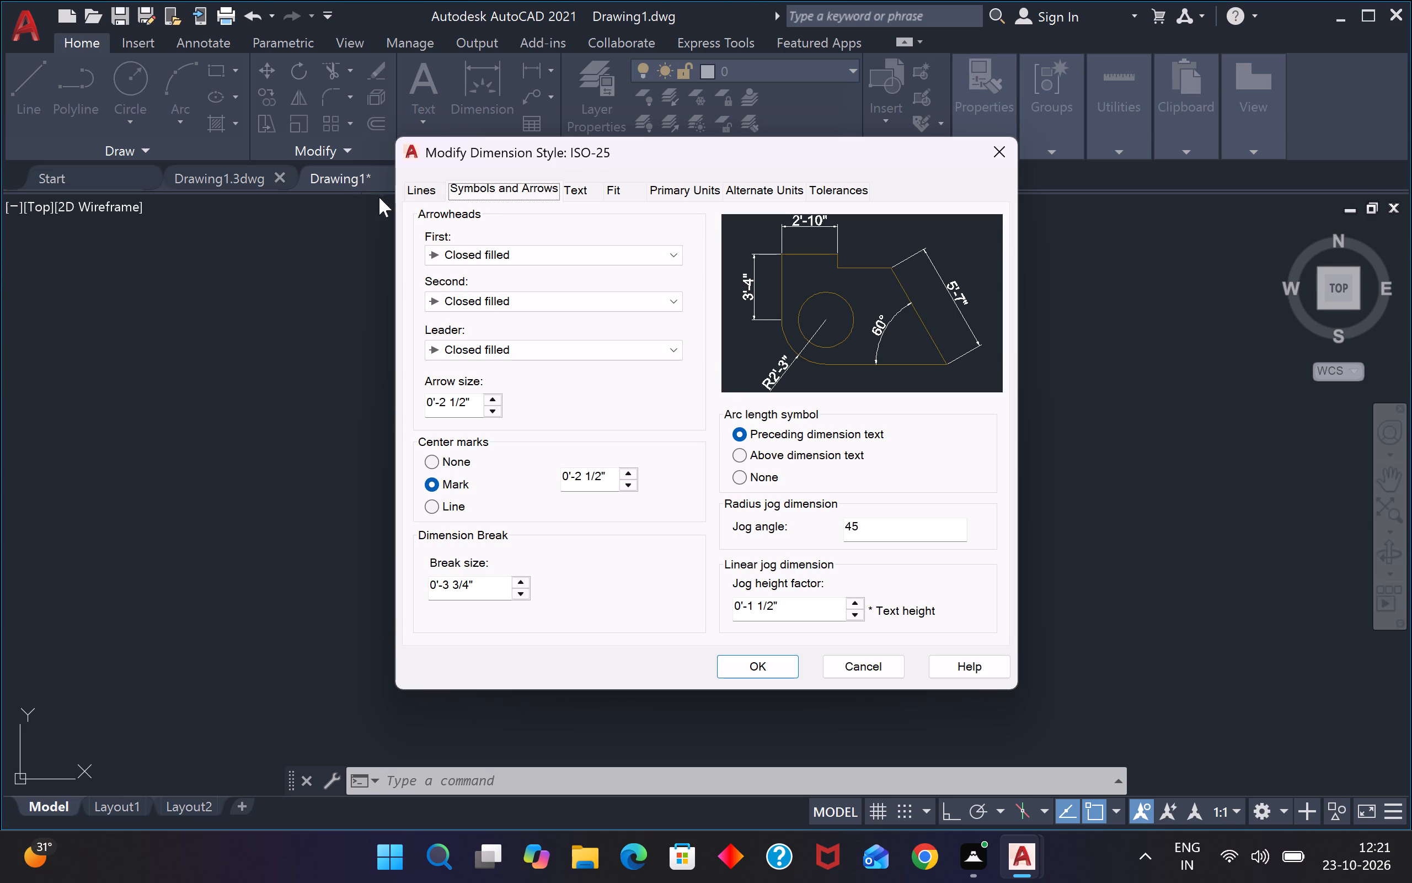
pyautogui.click(530, 248)
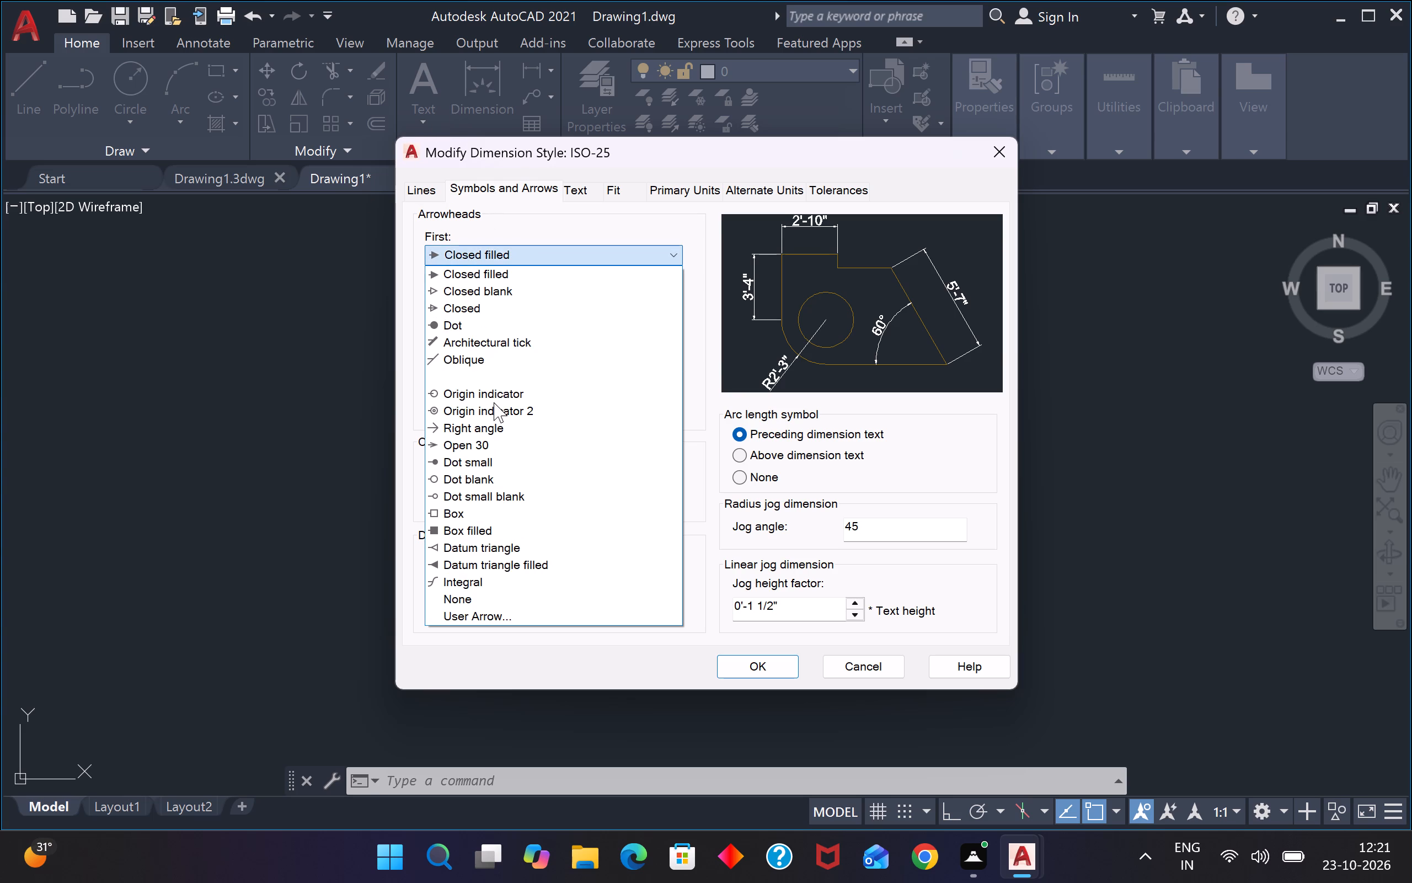
pyautogui.click(493, 350)
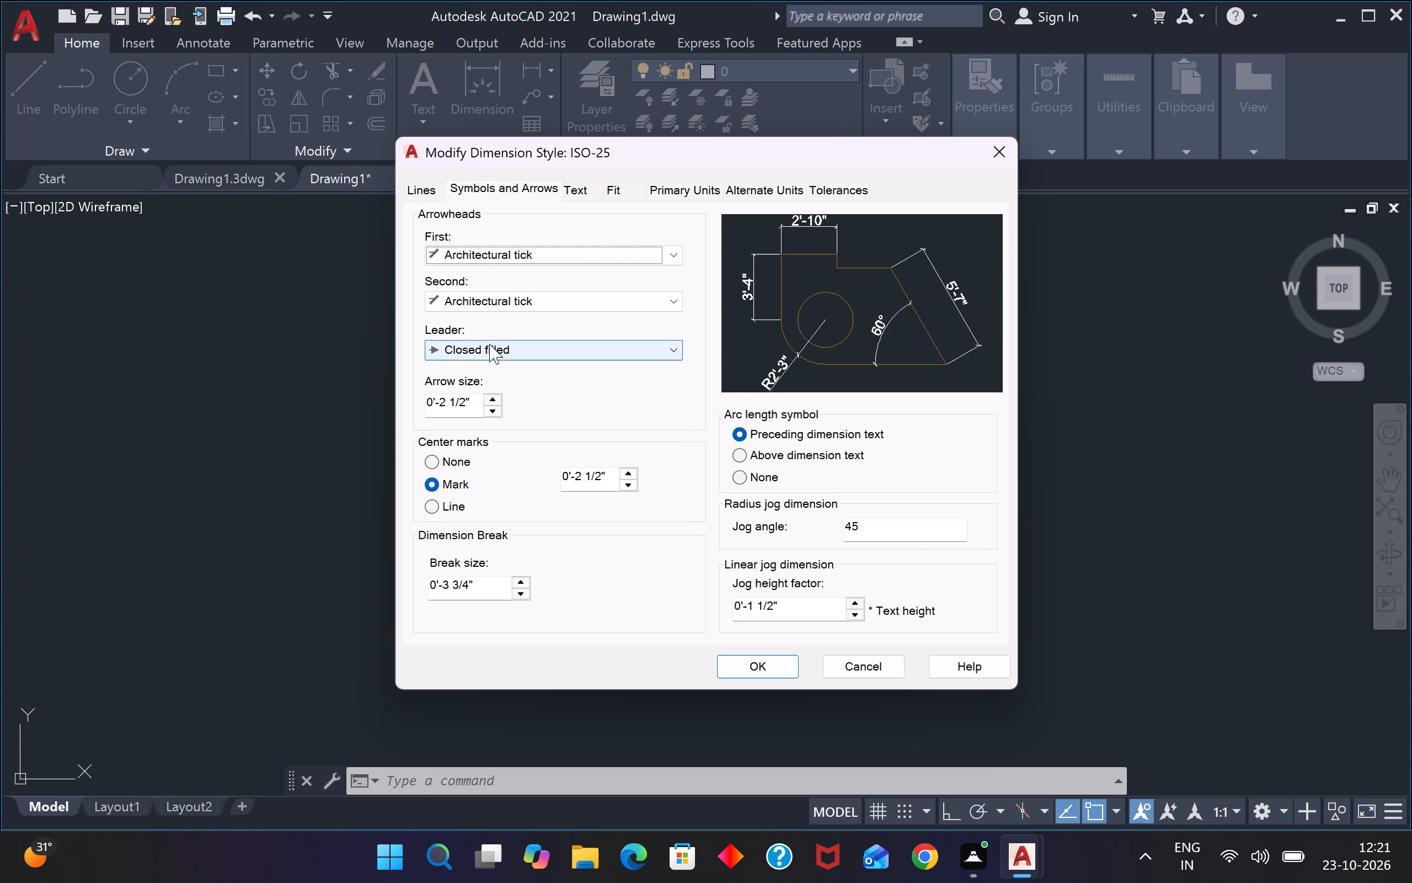
pyautogui.click(499, 350)
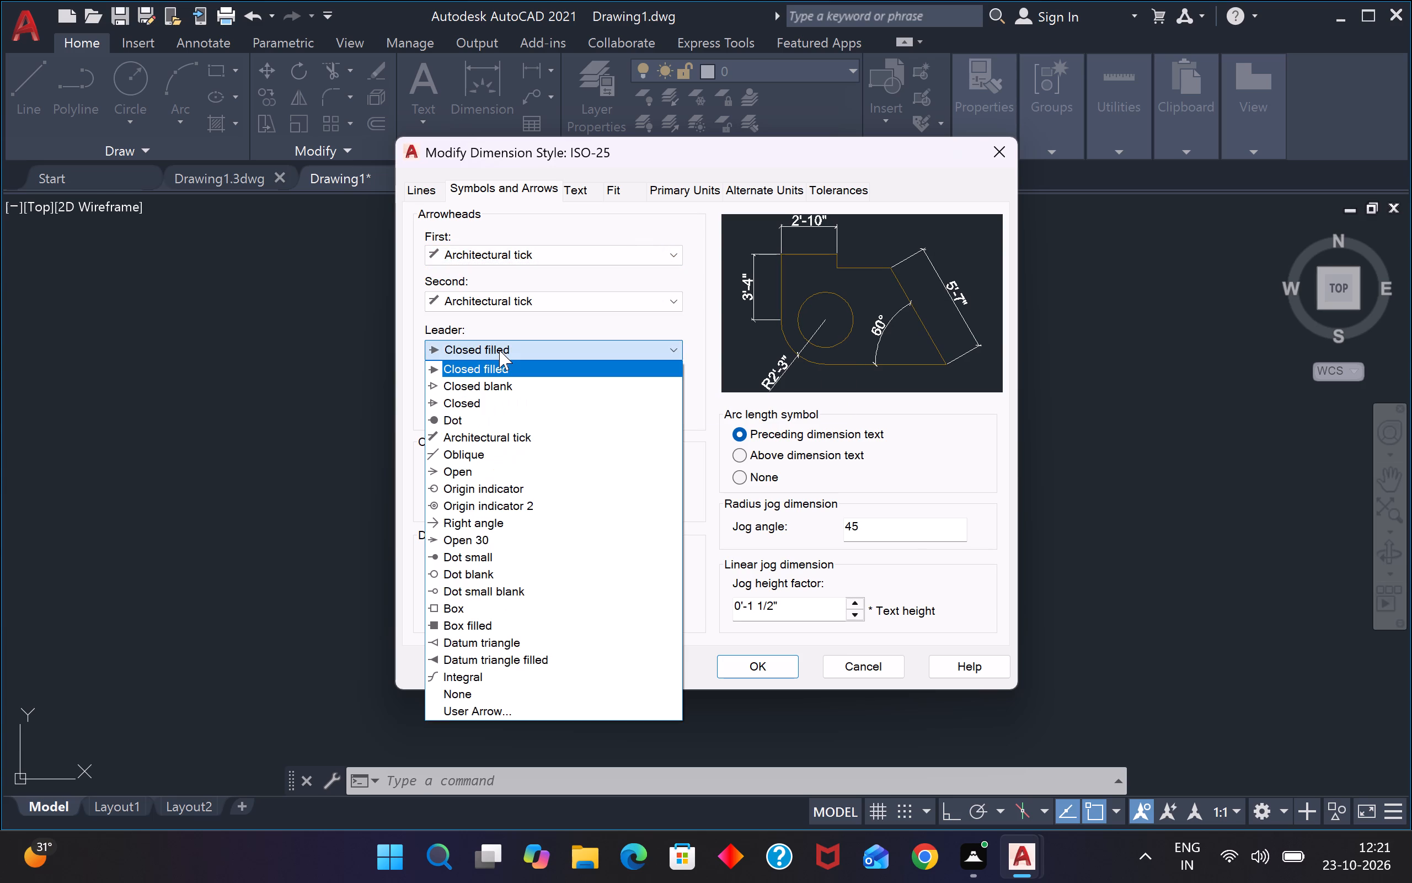
pyautogui.click(478, 435)
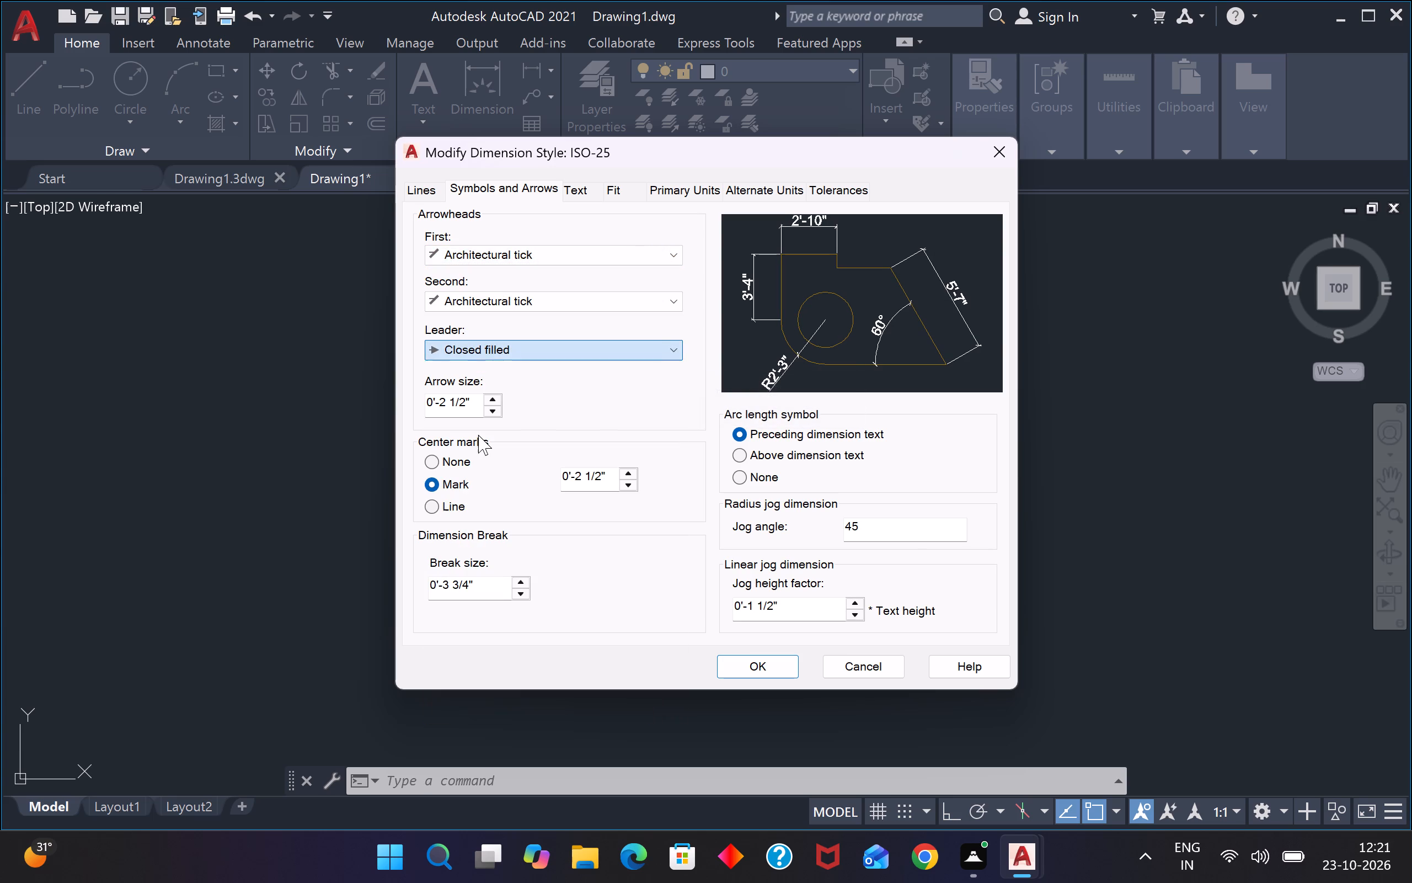
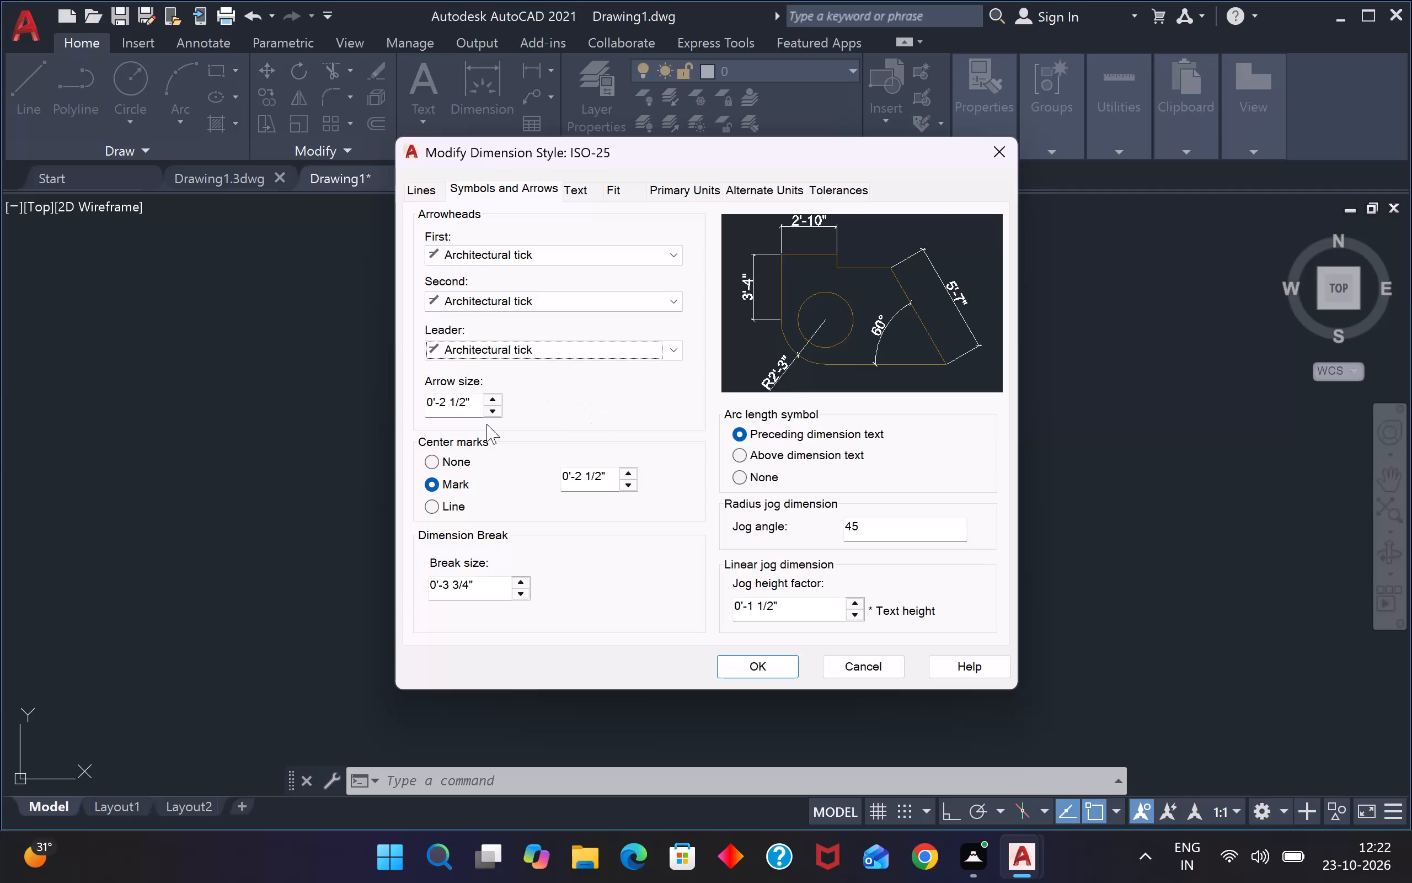
# Set the ISO-25 dimension style's arrow size to 6".
pyautogui.moveTo(475, 399); pyautogui.dragTo(239, 461)
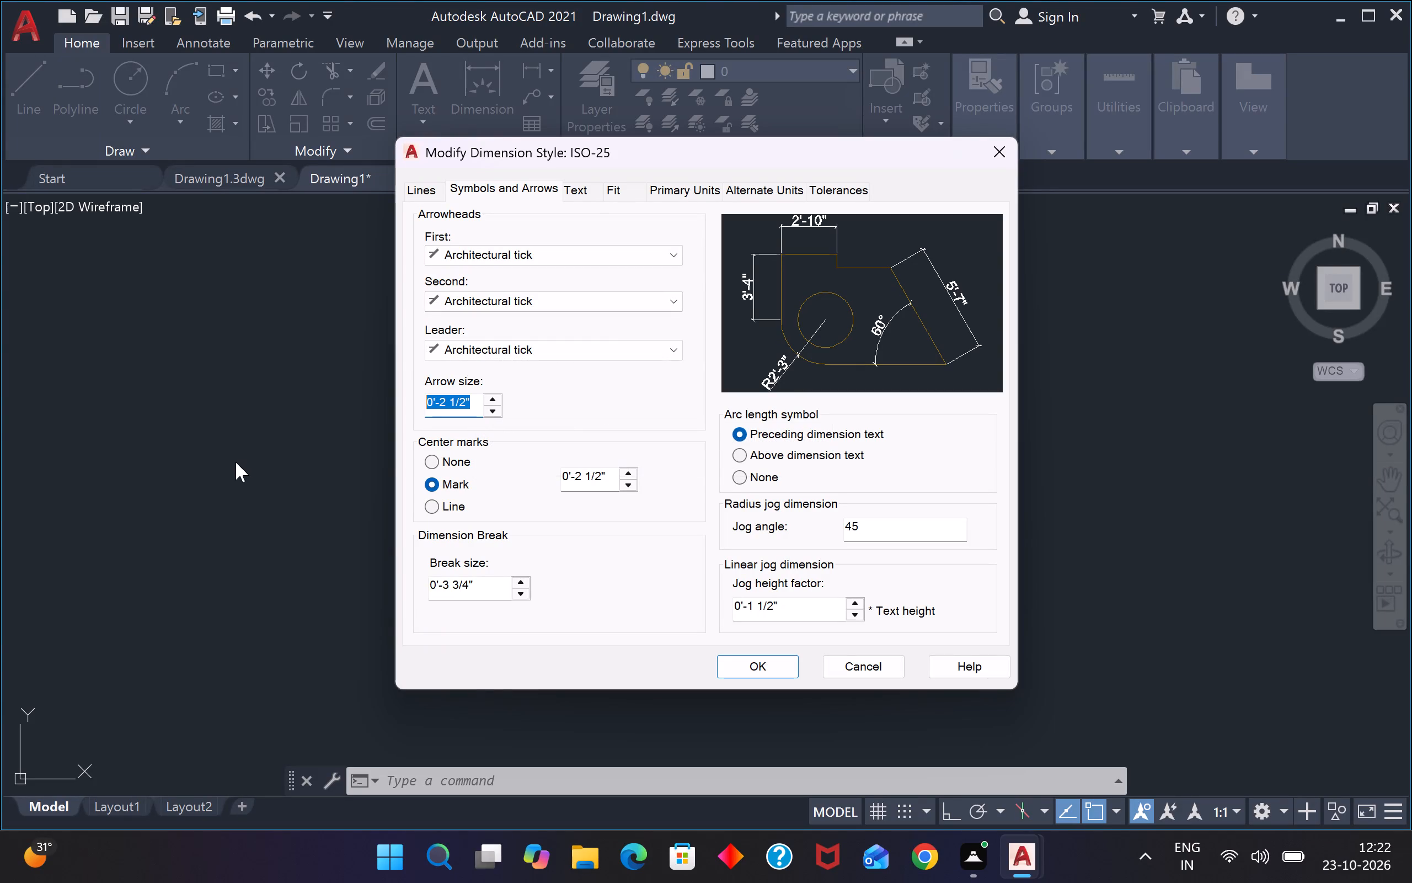
pyautogui.press('BackSpace')
pyautogui.write('6"')
pyautogui.press('Return')
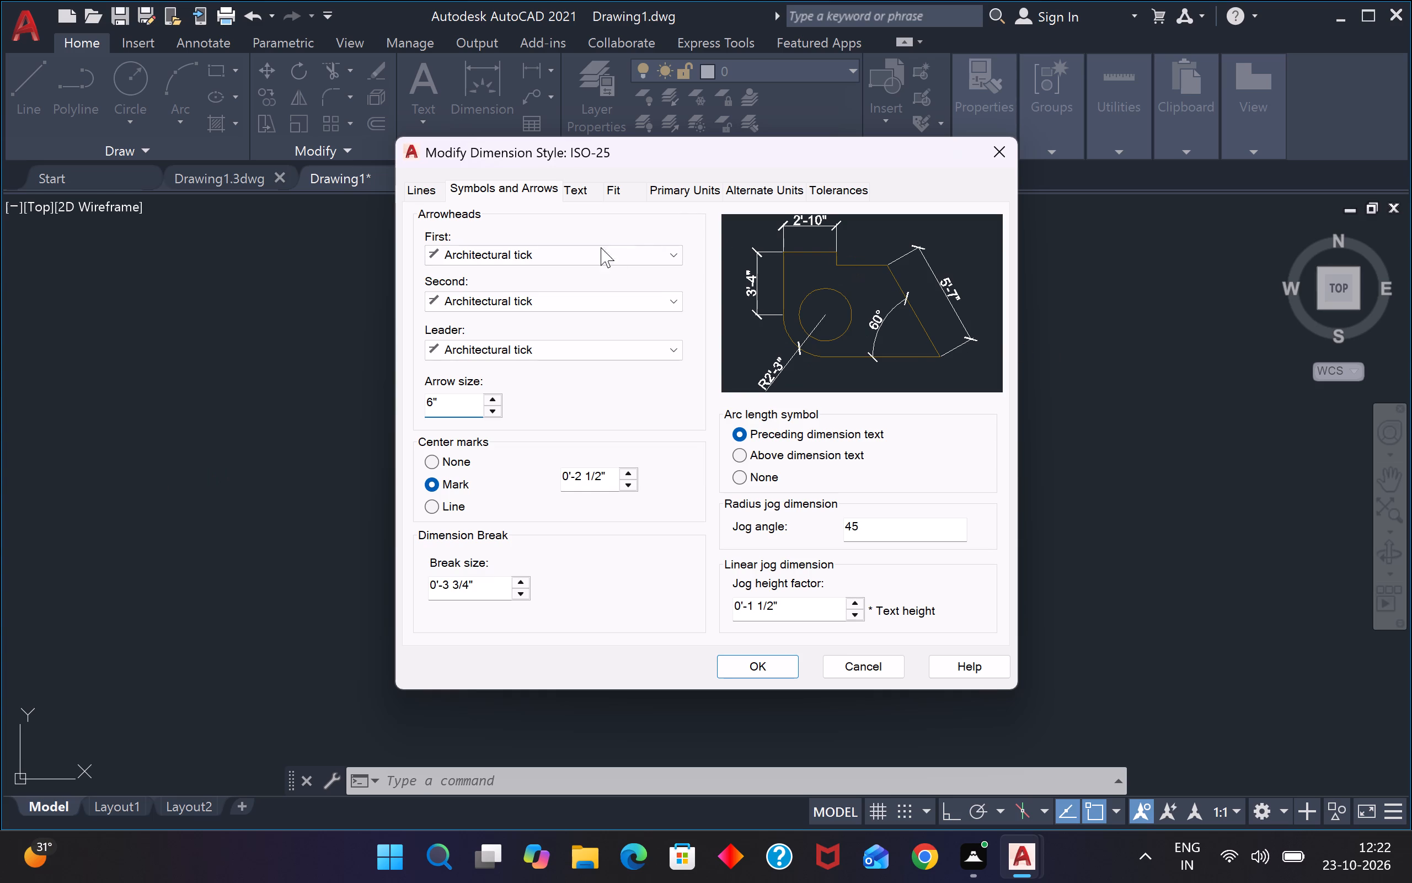
# Review the ISO-25 dimension style's primary units, alternate units, tolerances, text and fit settings.
pyautogui.click(702, 188)
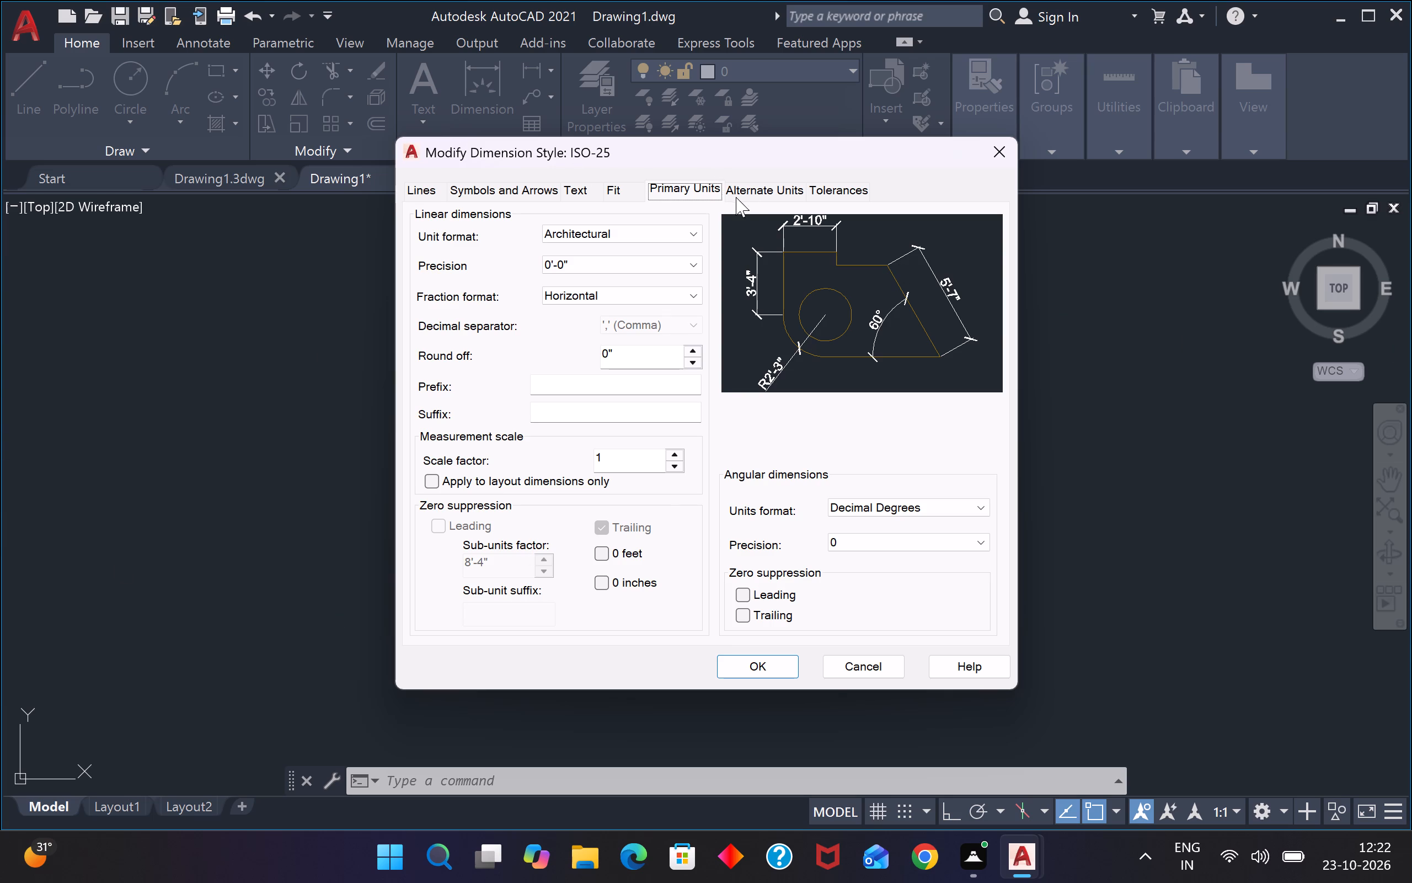
pyautogui.click(751, 193)
pyautogui.click(844, 201)
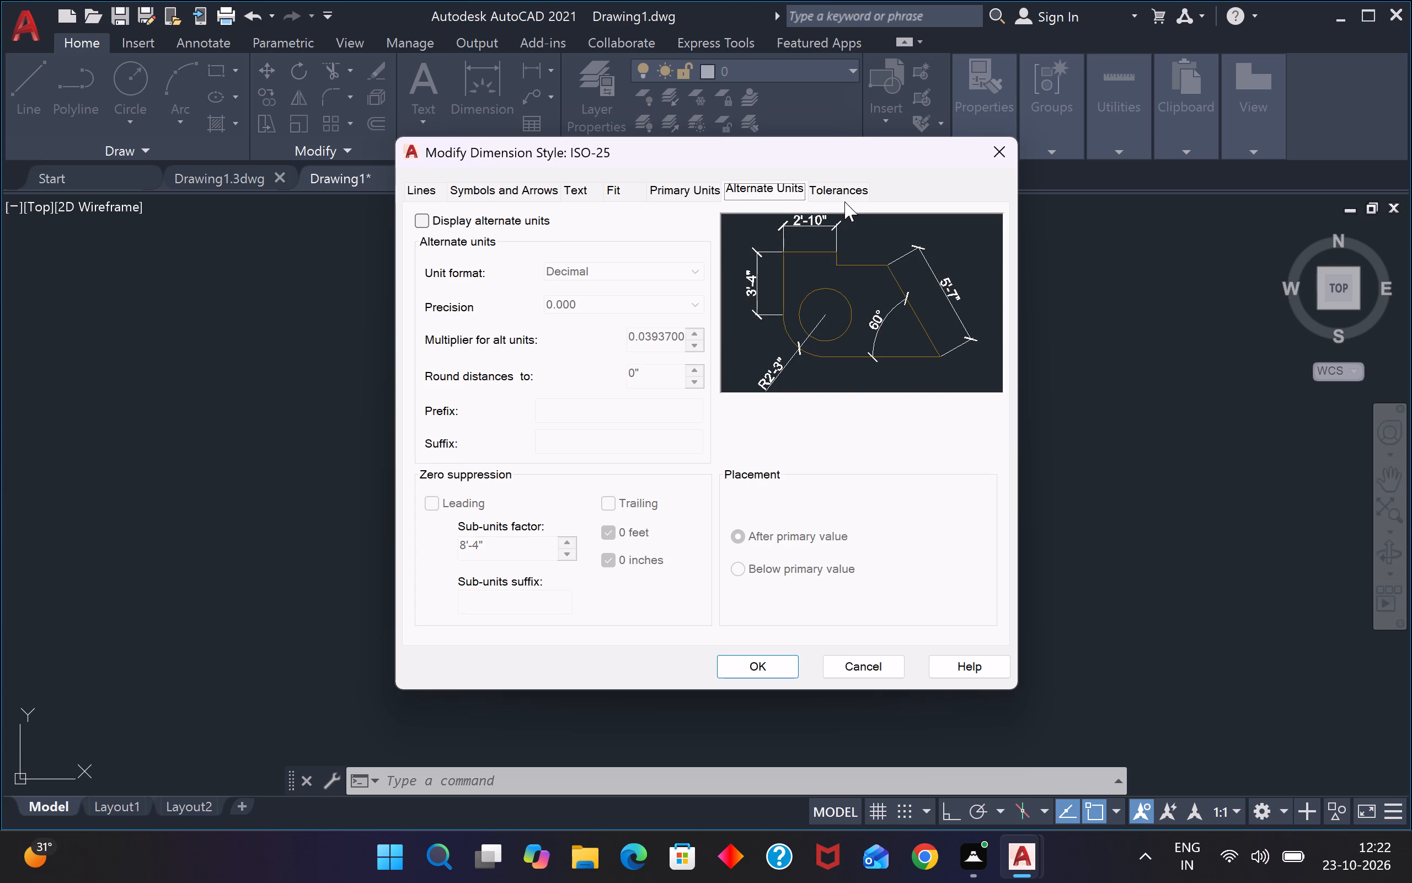
pyautogui.click(845, 195)
pyautogui.click(567, 198)
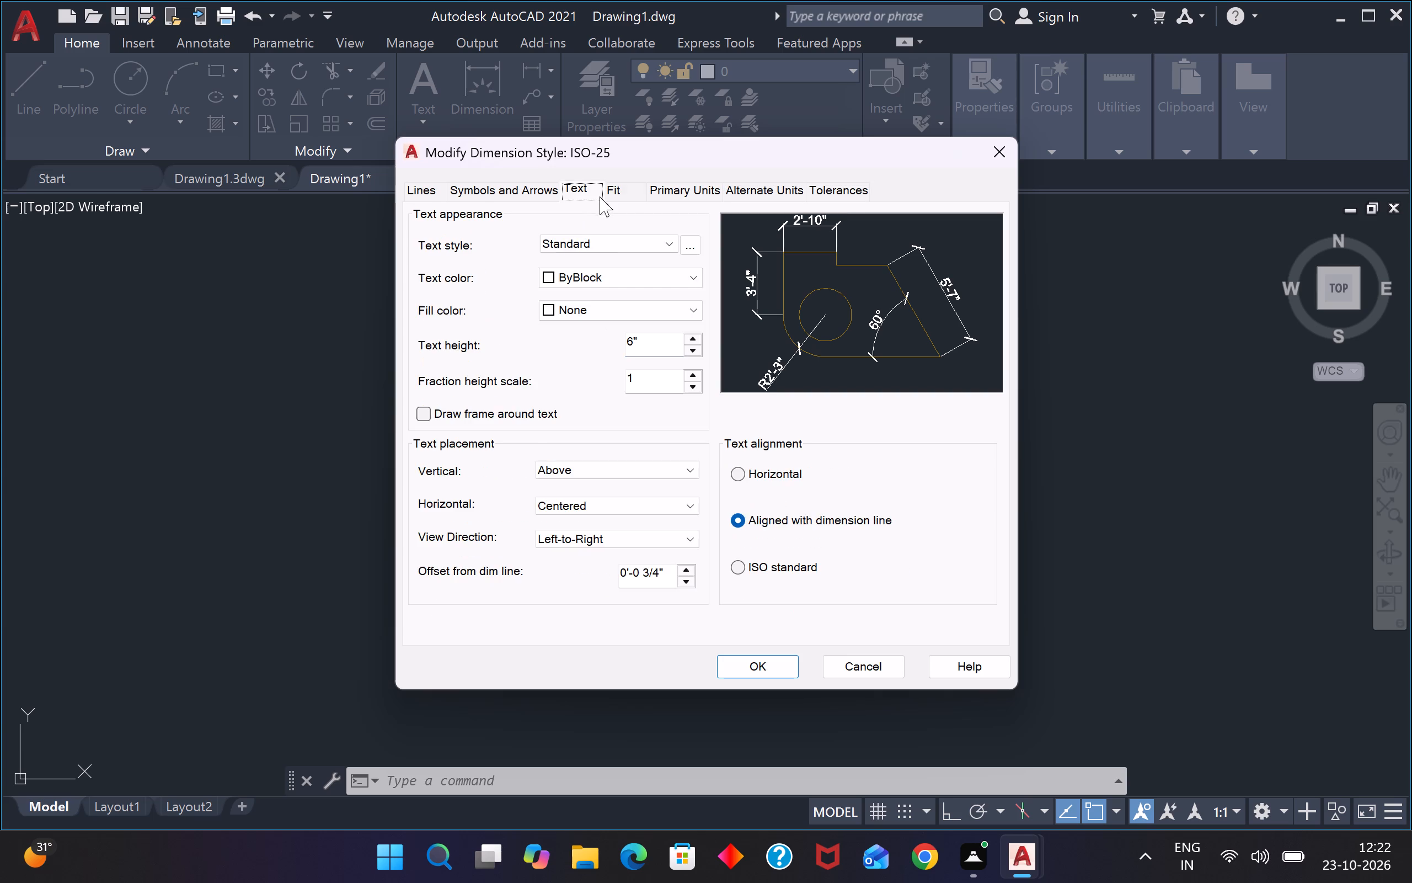
pyautogui.click(630, 194)
pyautogui.click(710, 182)
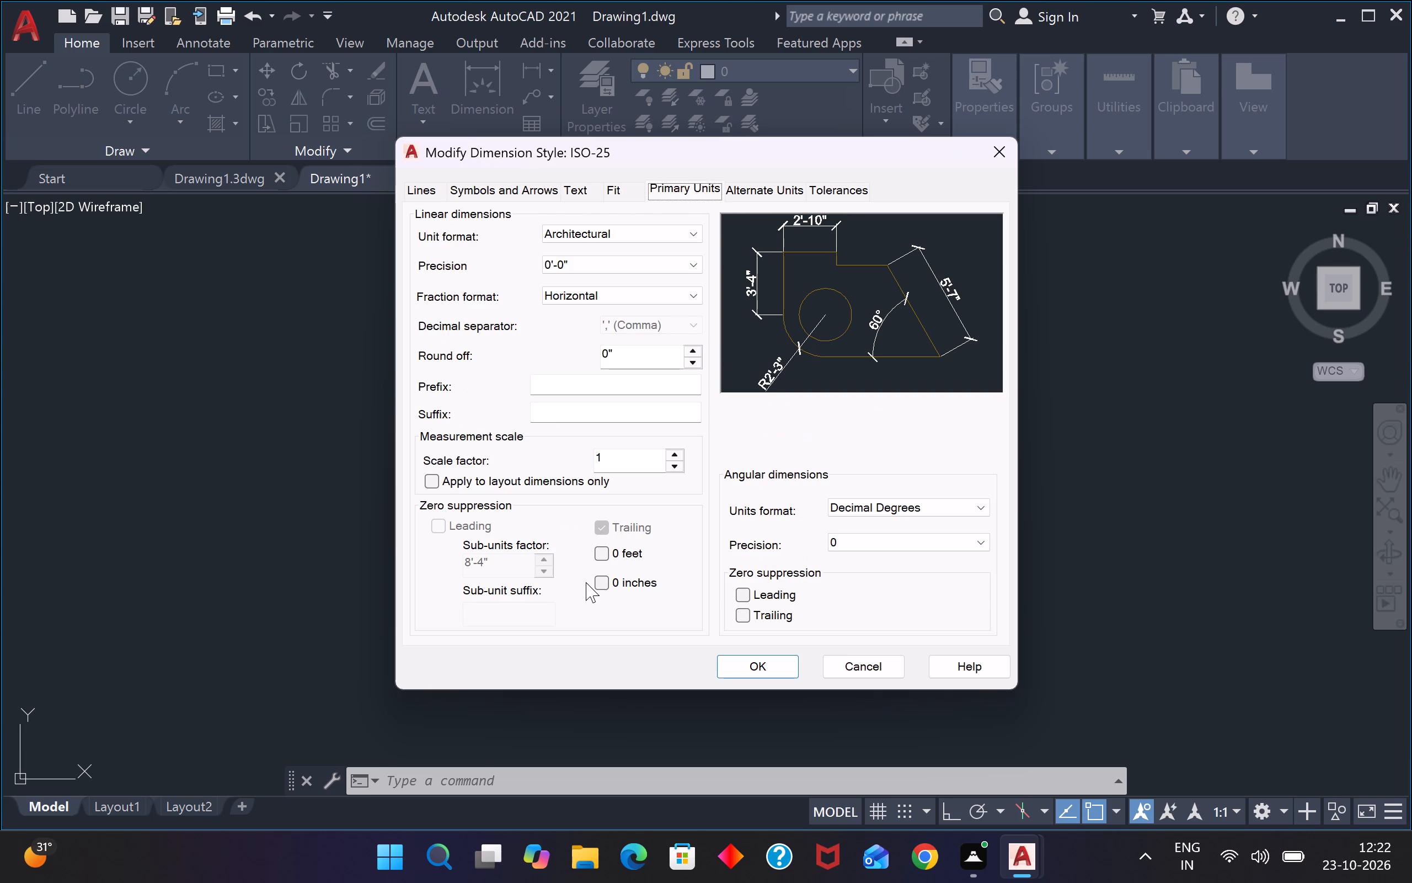
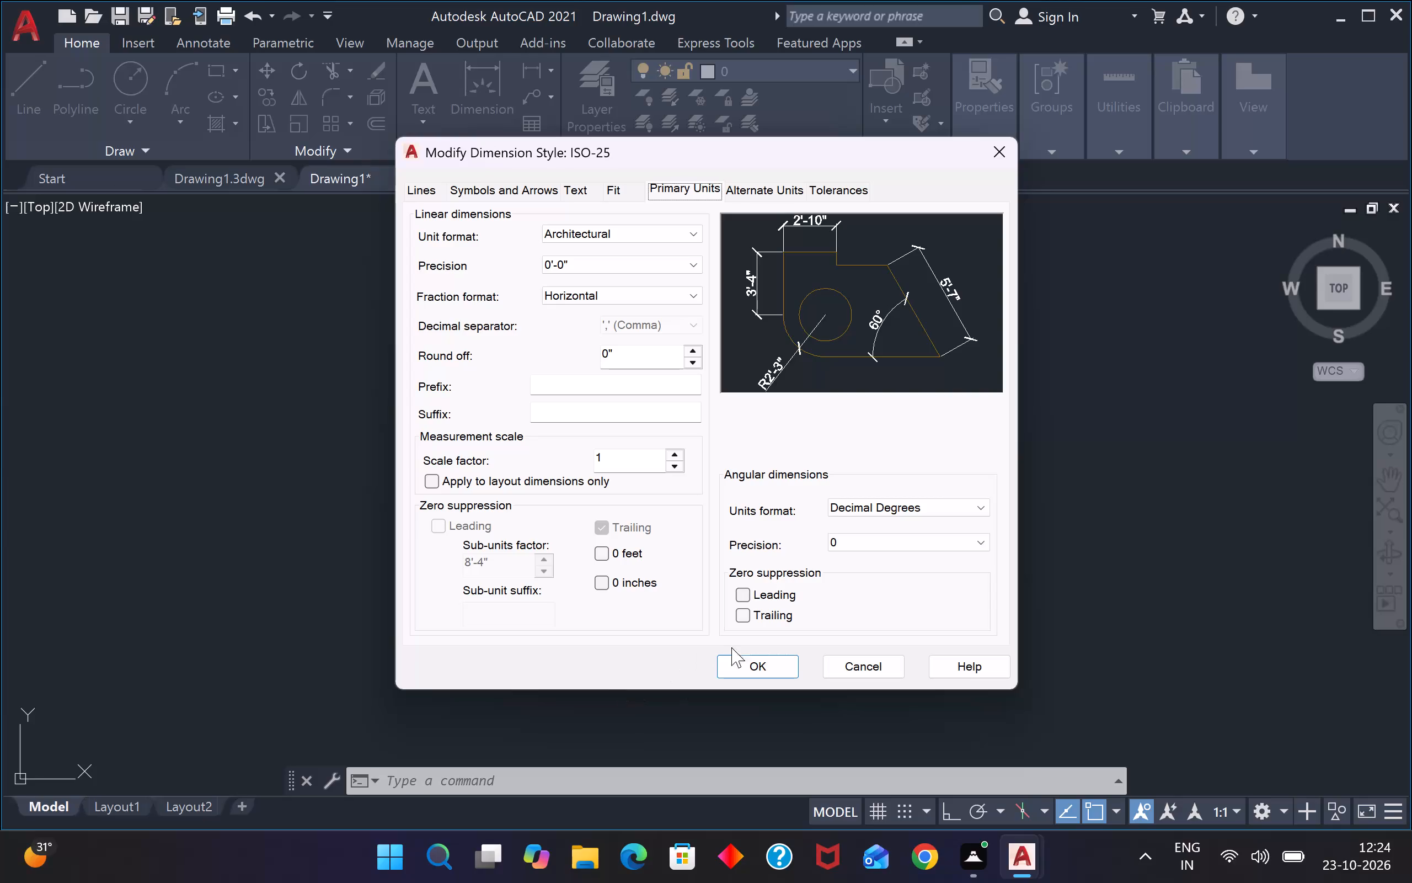
# Apply the ISO-25 dimension style modifications, set ISO-25 as the current dimension style and close the style manager.
pyautogui.click(769, 655)
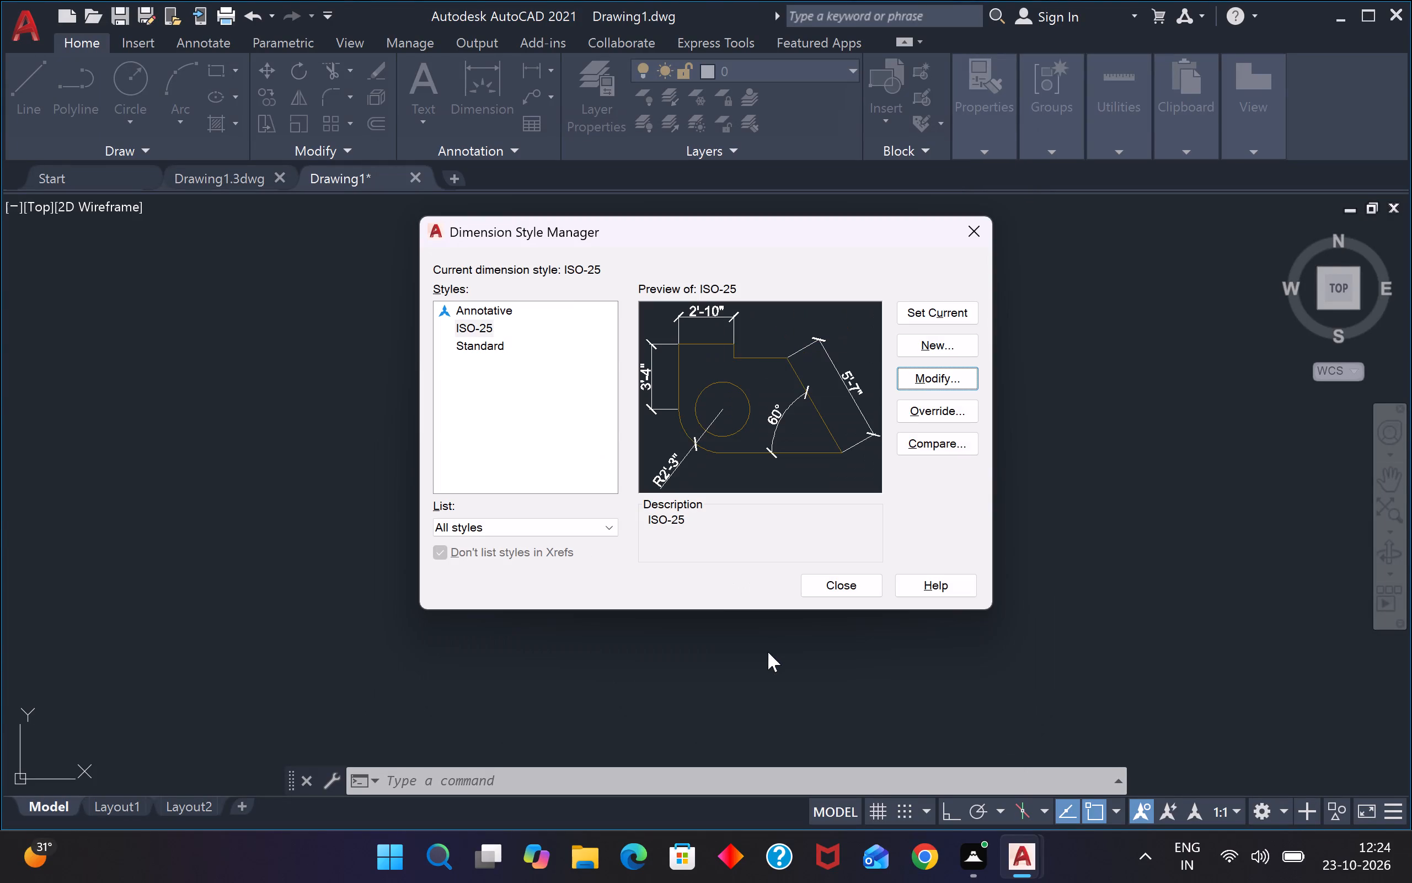
pyautogui.tripleClick(967, 307)
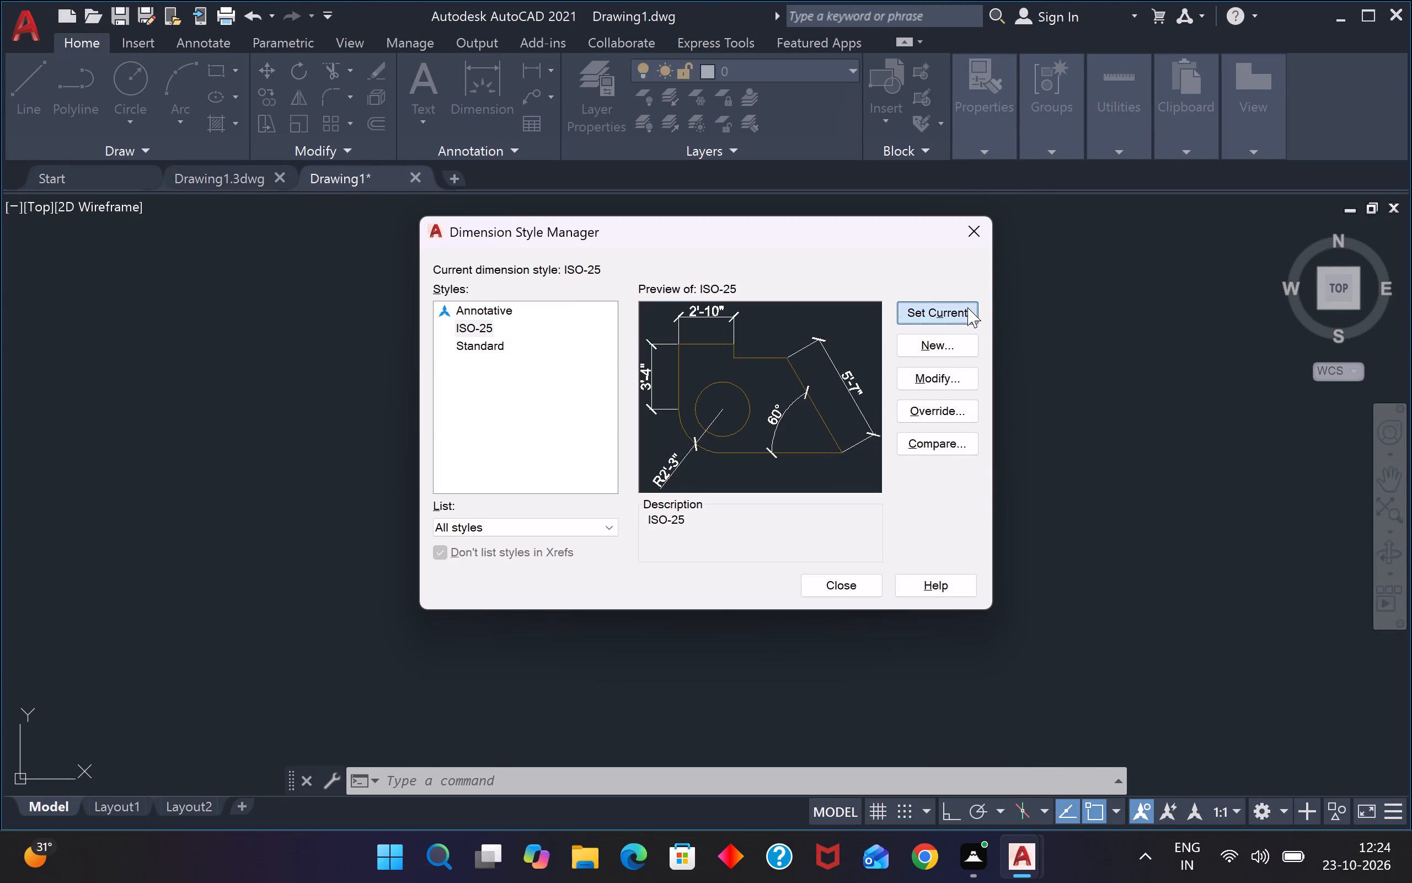
pyautogui.click(844, 589)
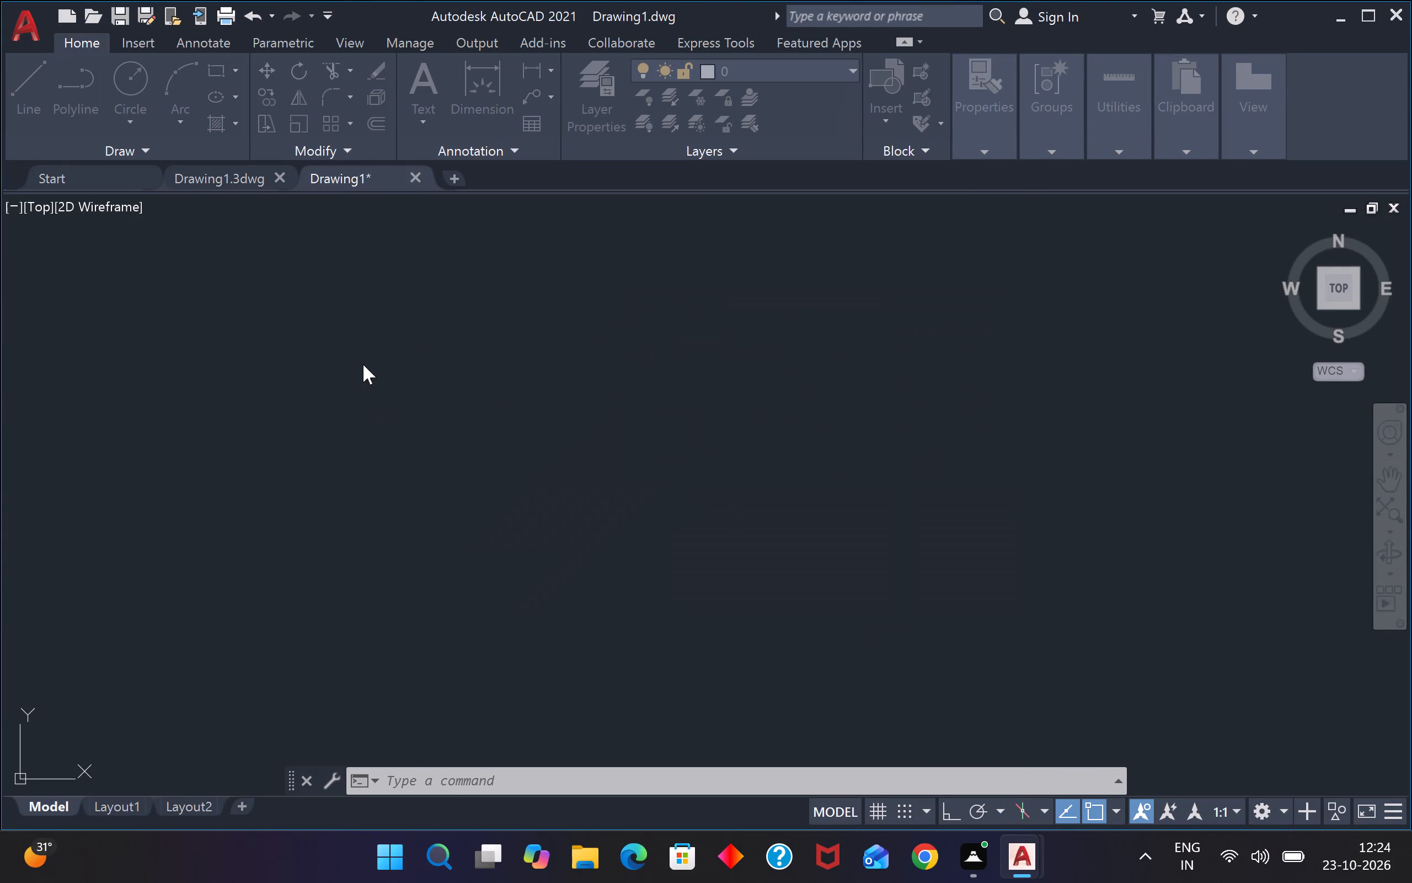
pyautogui.press('Escape')
pyautogui.press('Escape')
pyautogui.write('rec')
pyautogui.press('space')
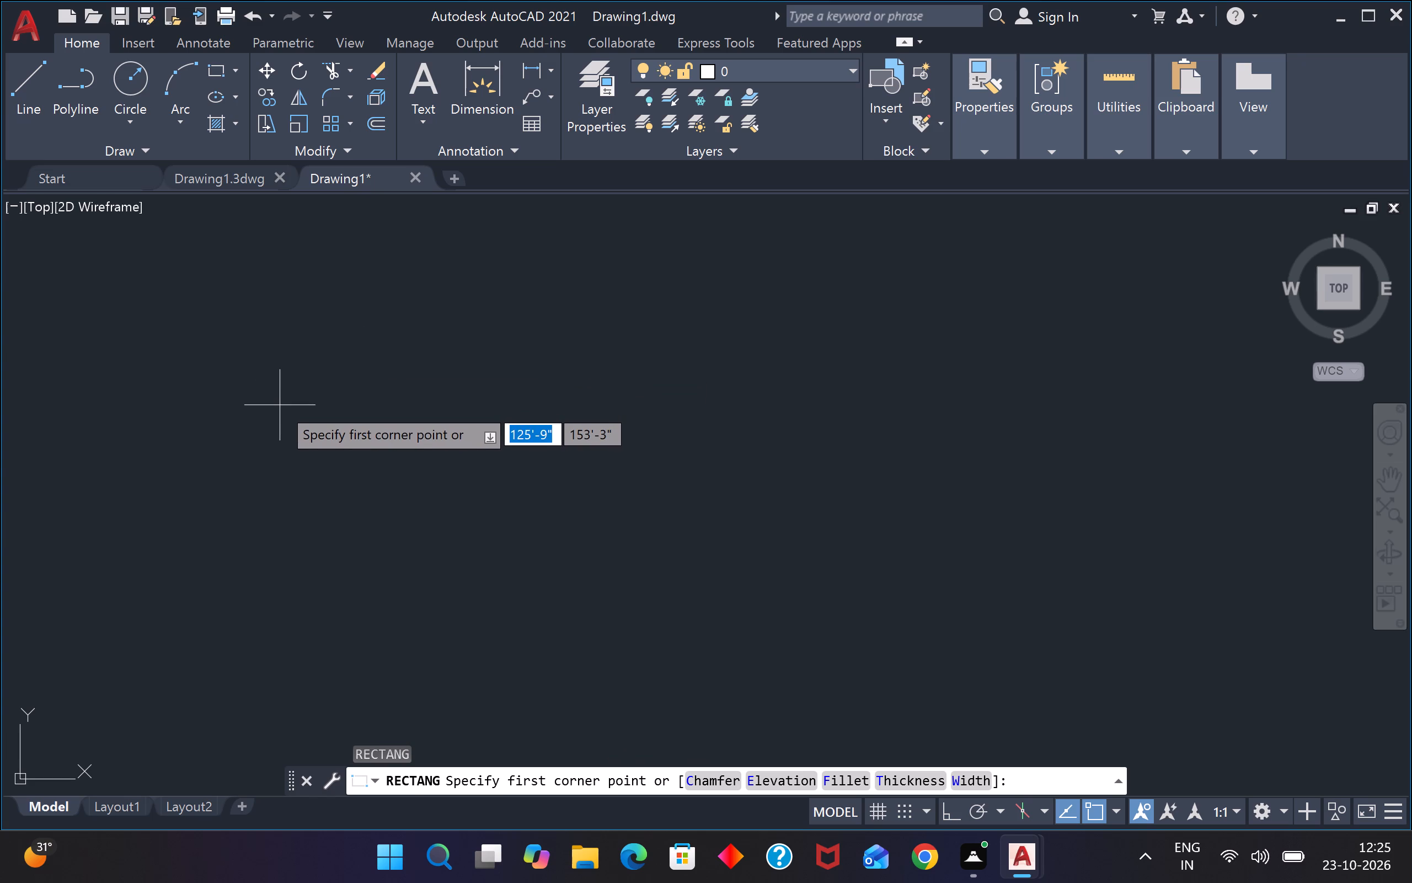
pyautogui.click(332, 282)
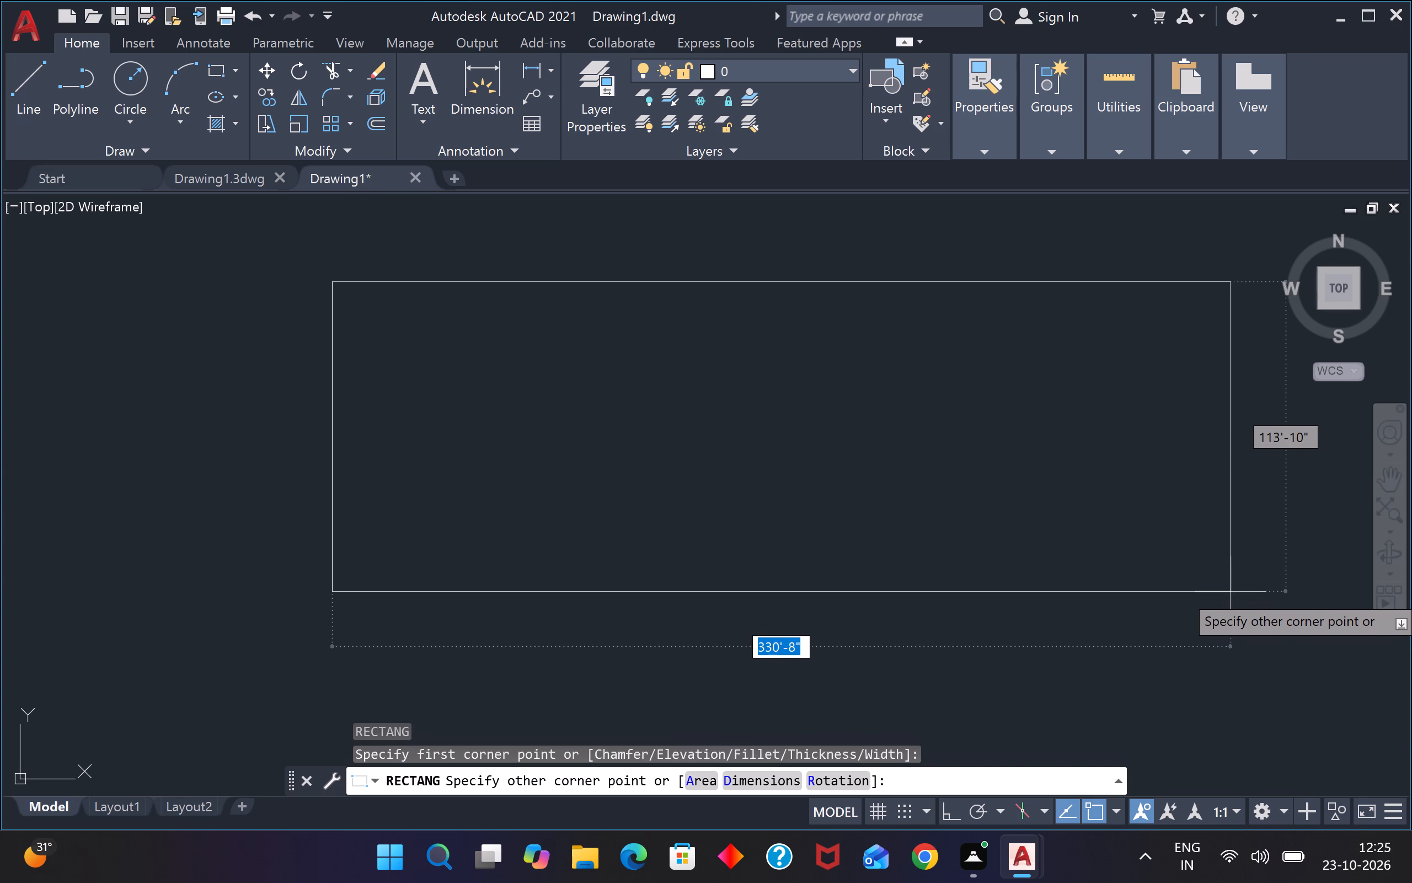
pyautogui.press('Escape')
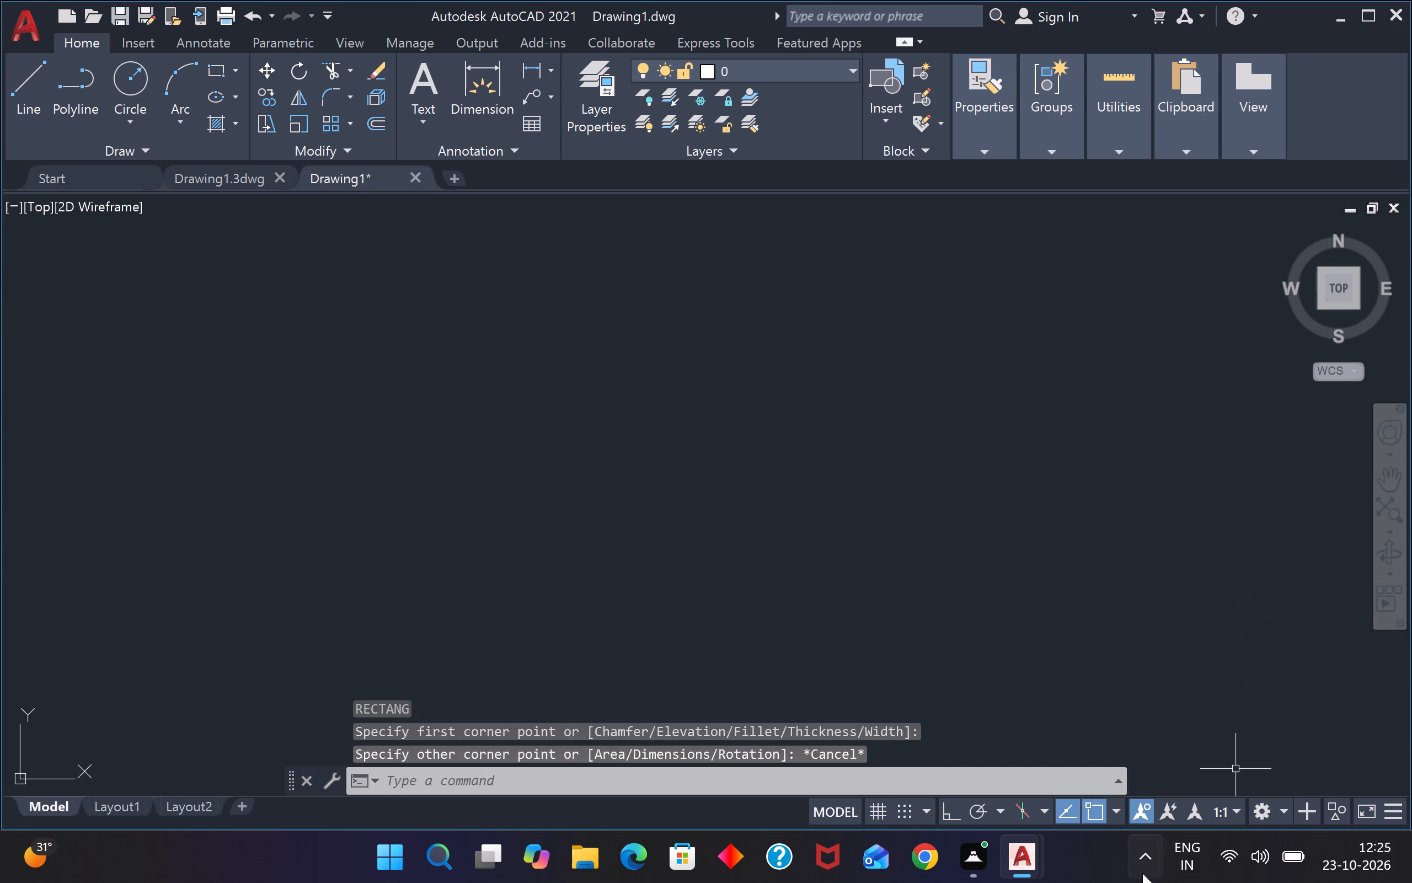
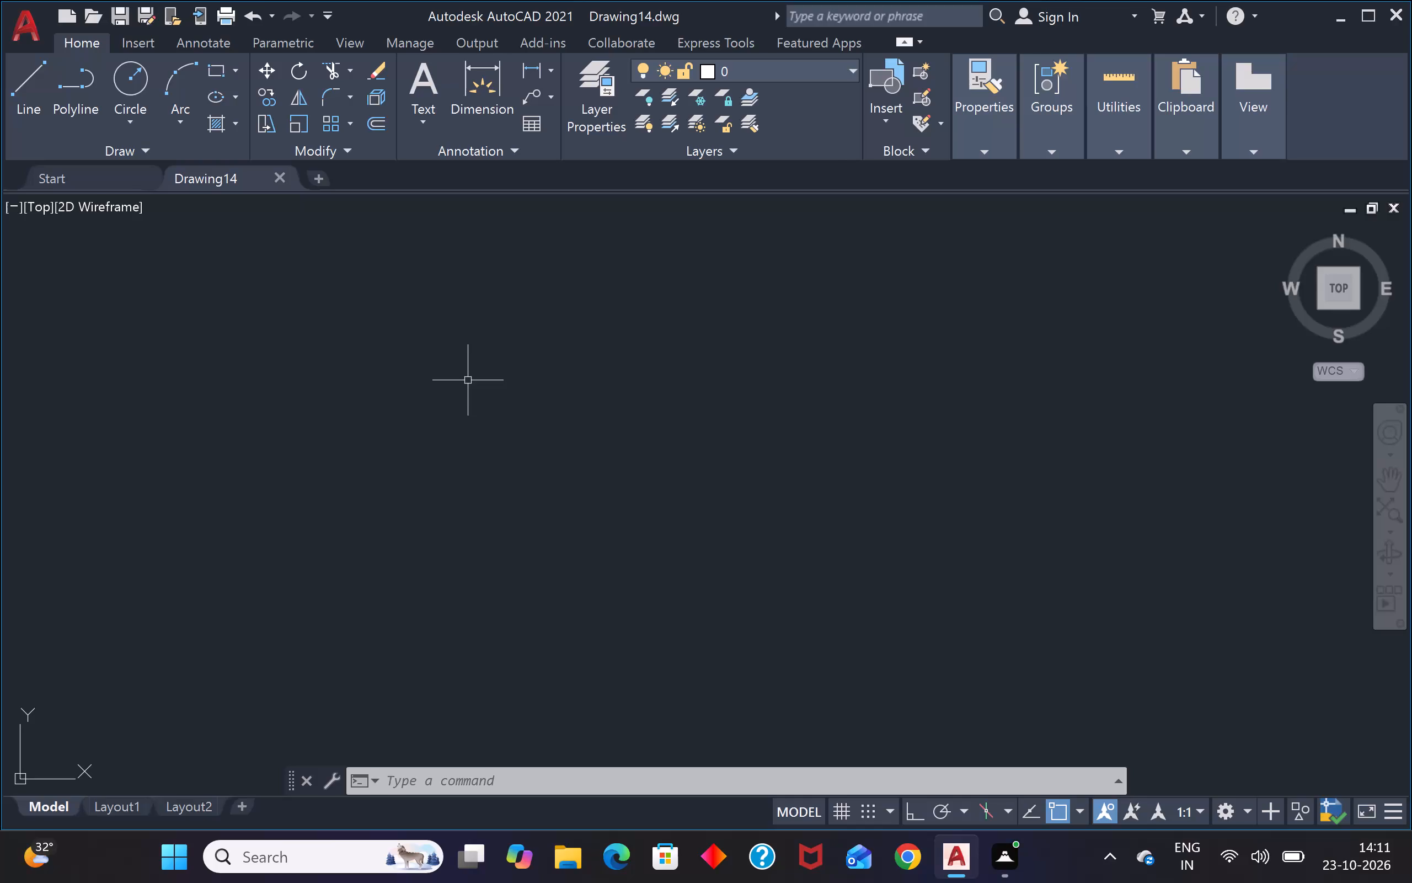
# Draw a 45' by 25' rectangle in the empty drawing area as the plan outline.
pyautogui.press('Escape')
pyautogui.press('Escape')
pyautogui.press('Escape')
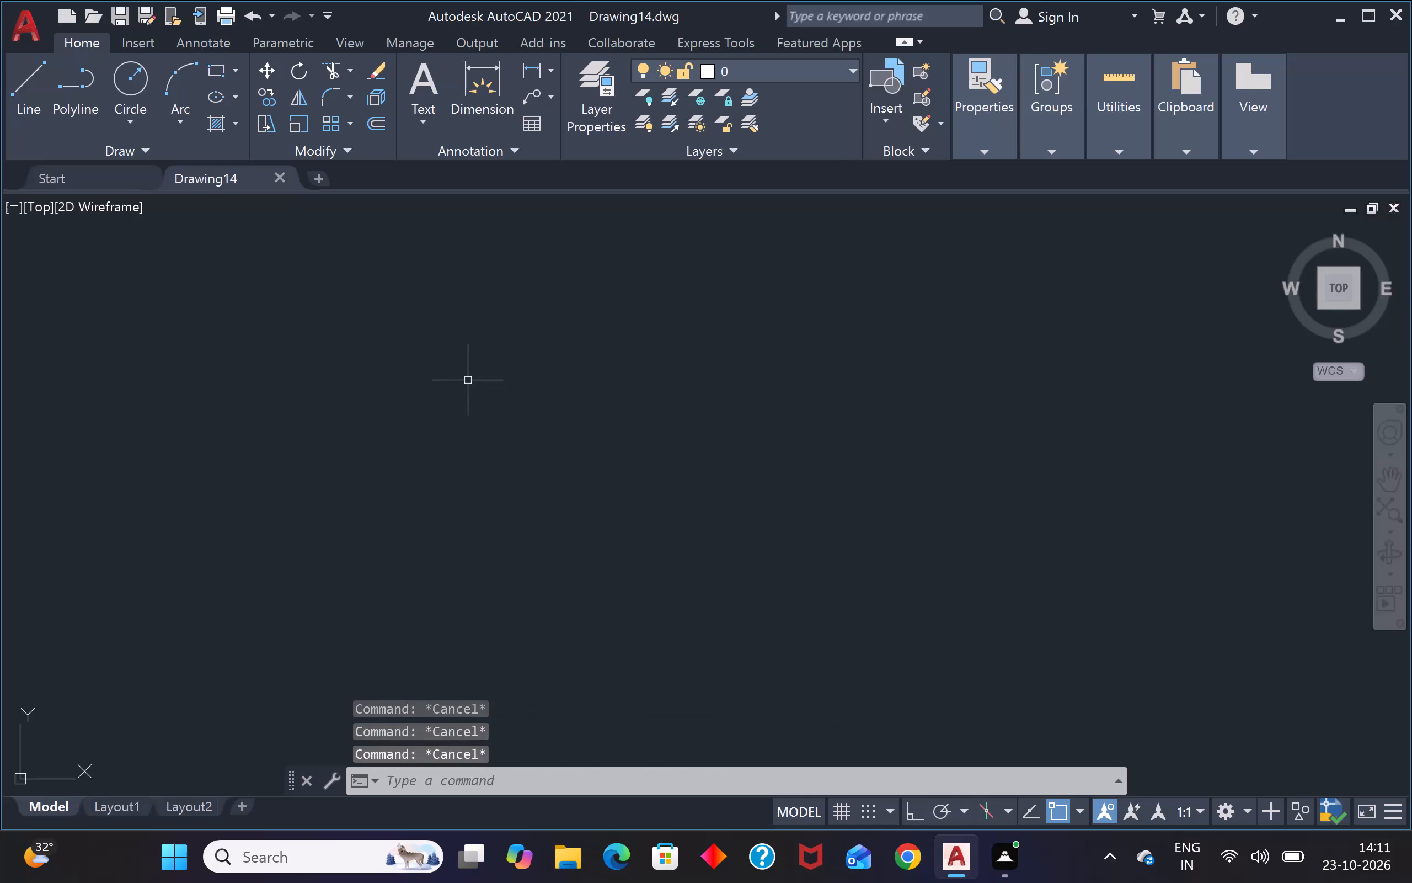
pyautogui.write('rec')
pyautogui.press('space')
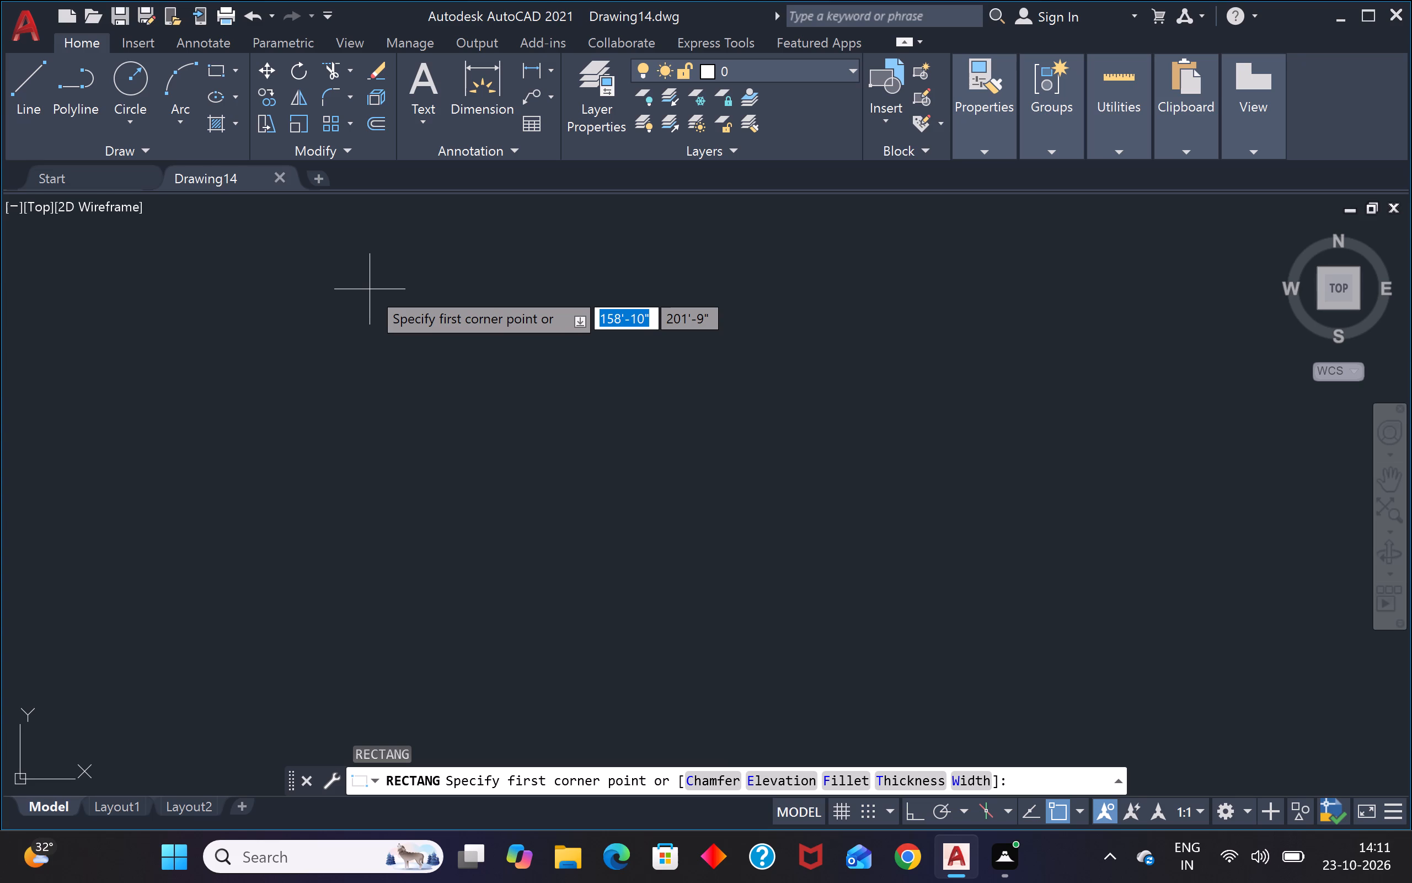
pyautogui.click(370, 289)
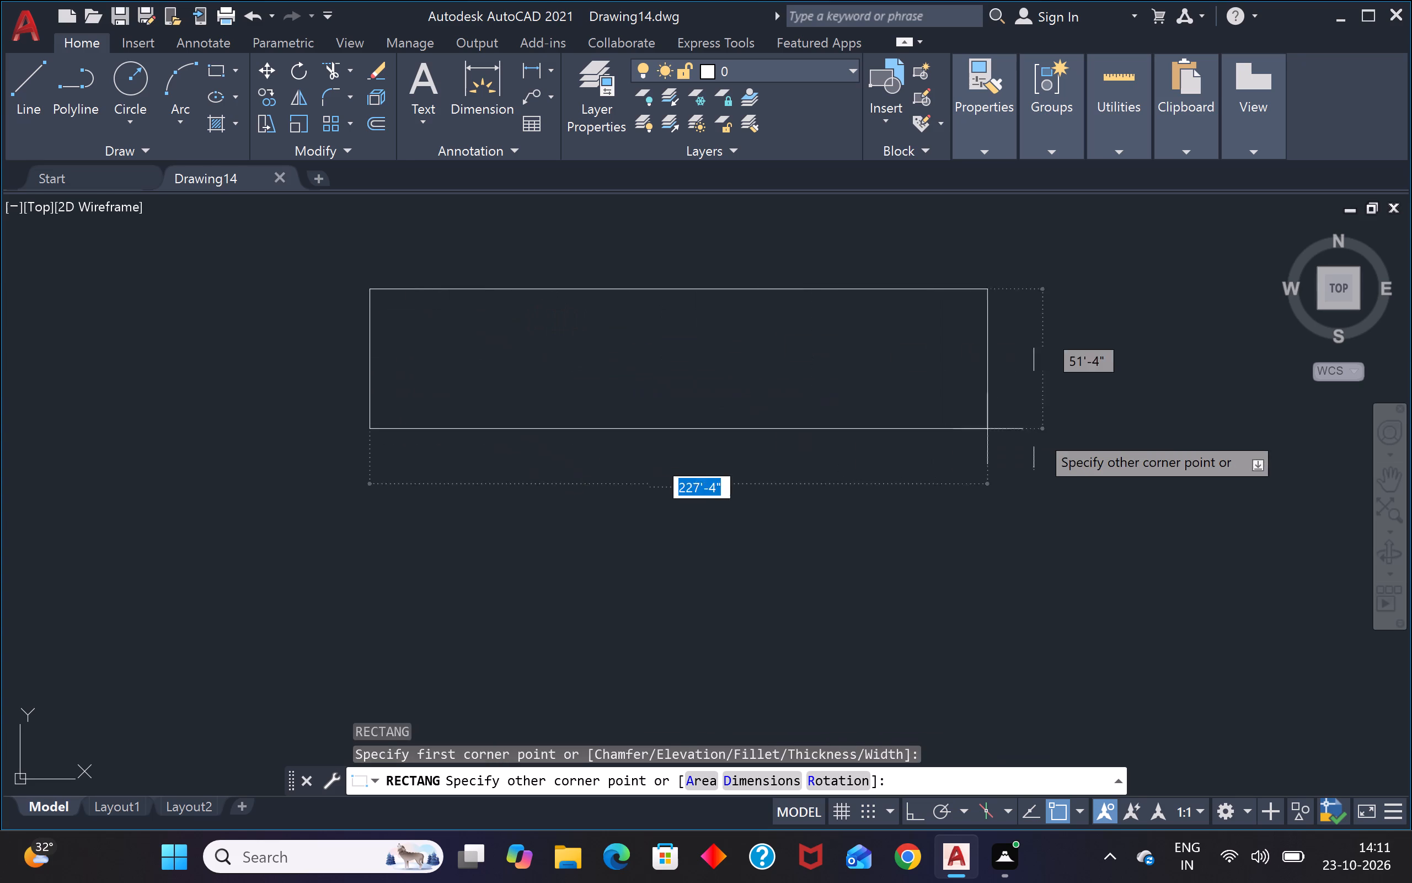
pyautogui.write('45')
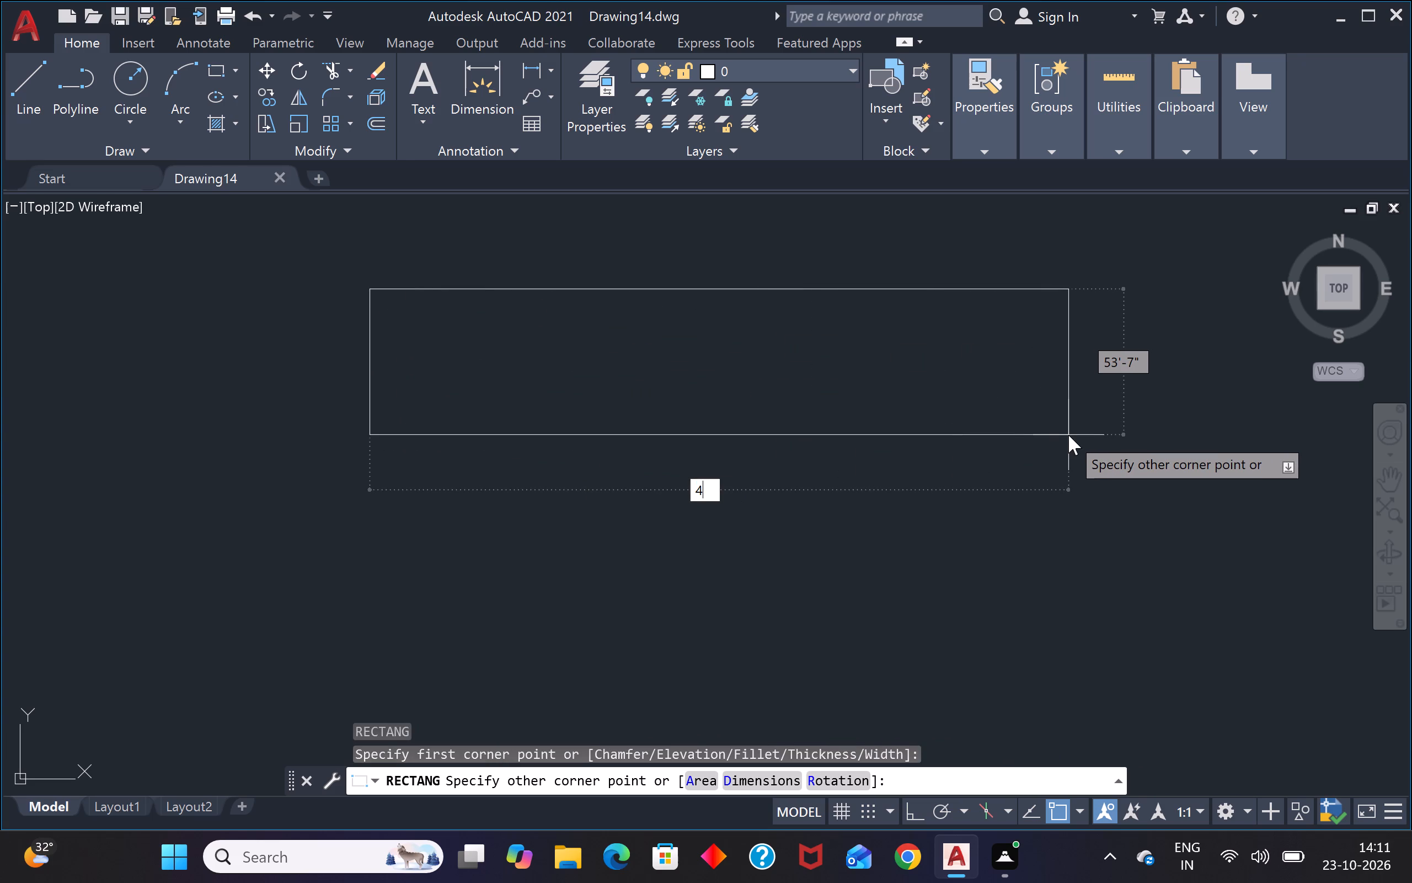
pyautogui.press("'")
pyautogui.press('Tab')
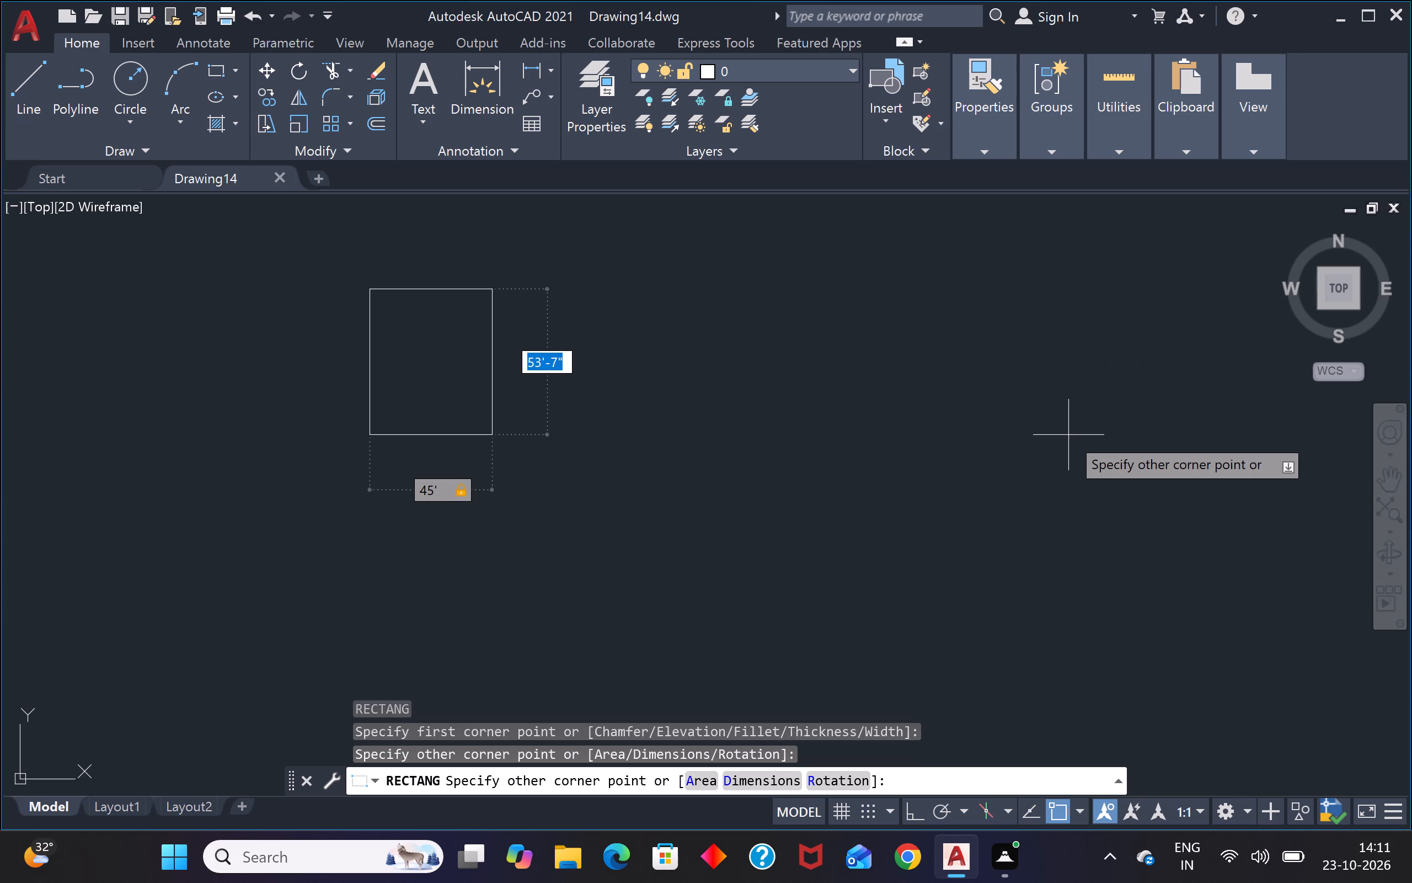
pyautogui.write("25'")
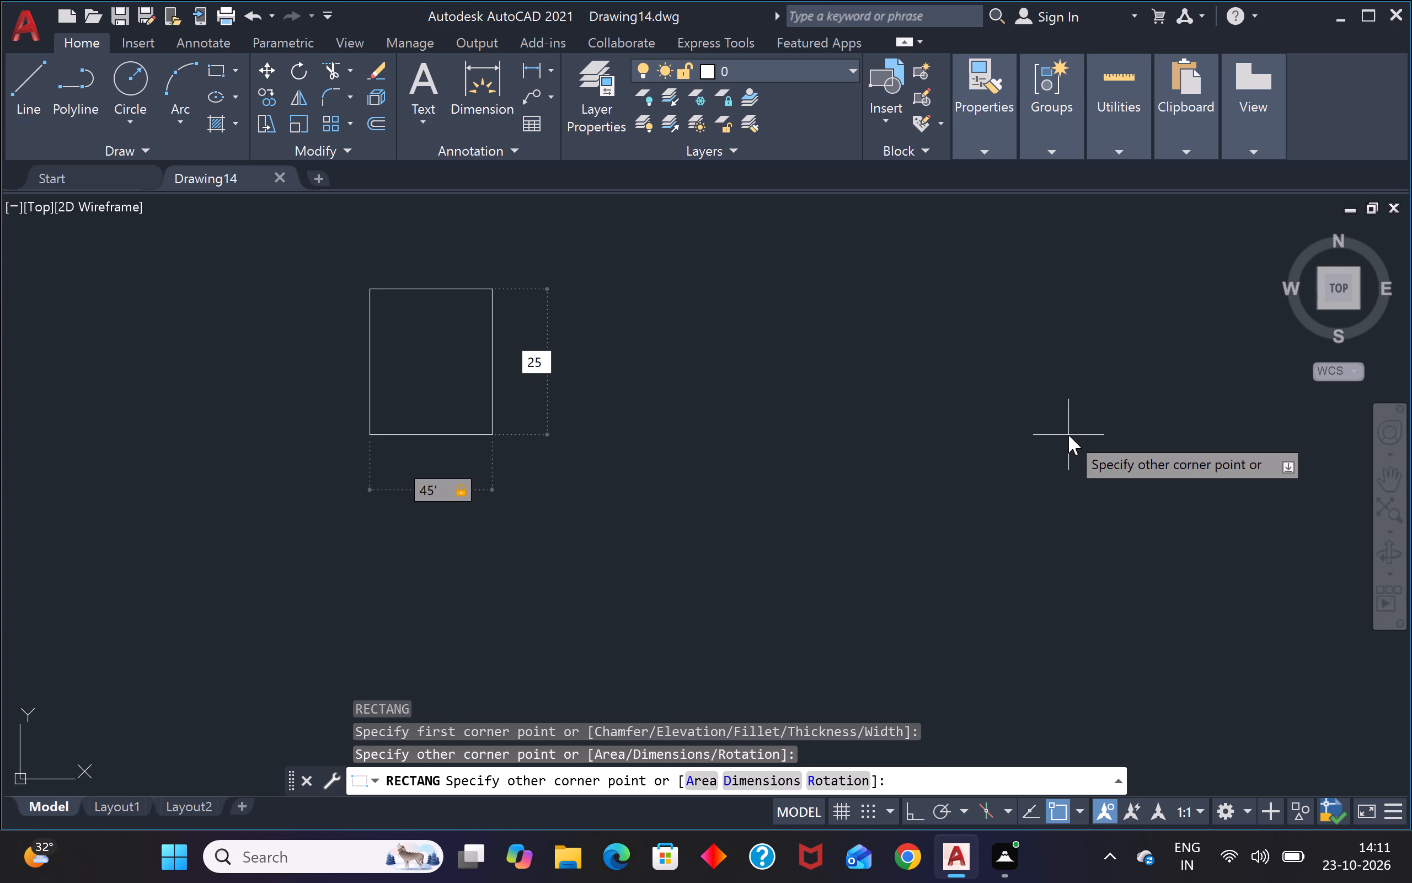
pyautogui.press('Return')
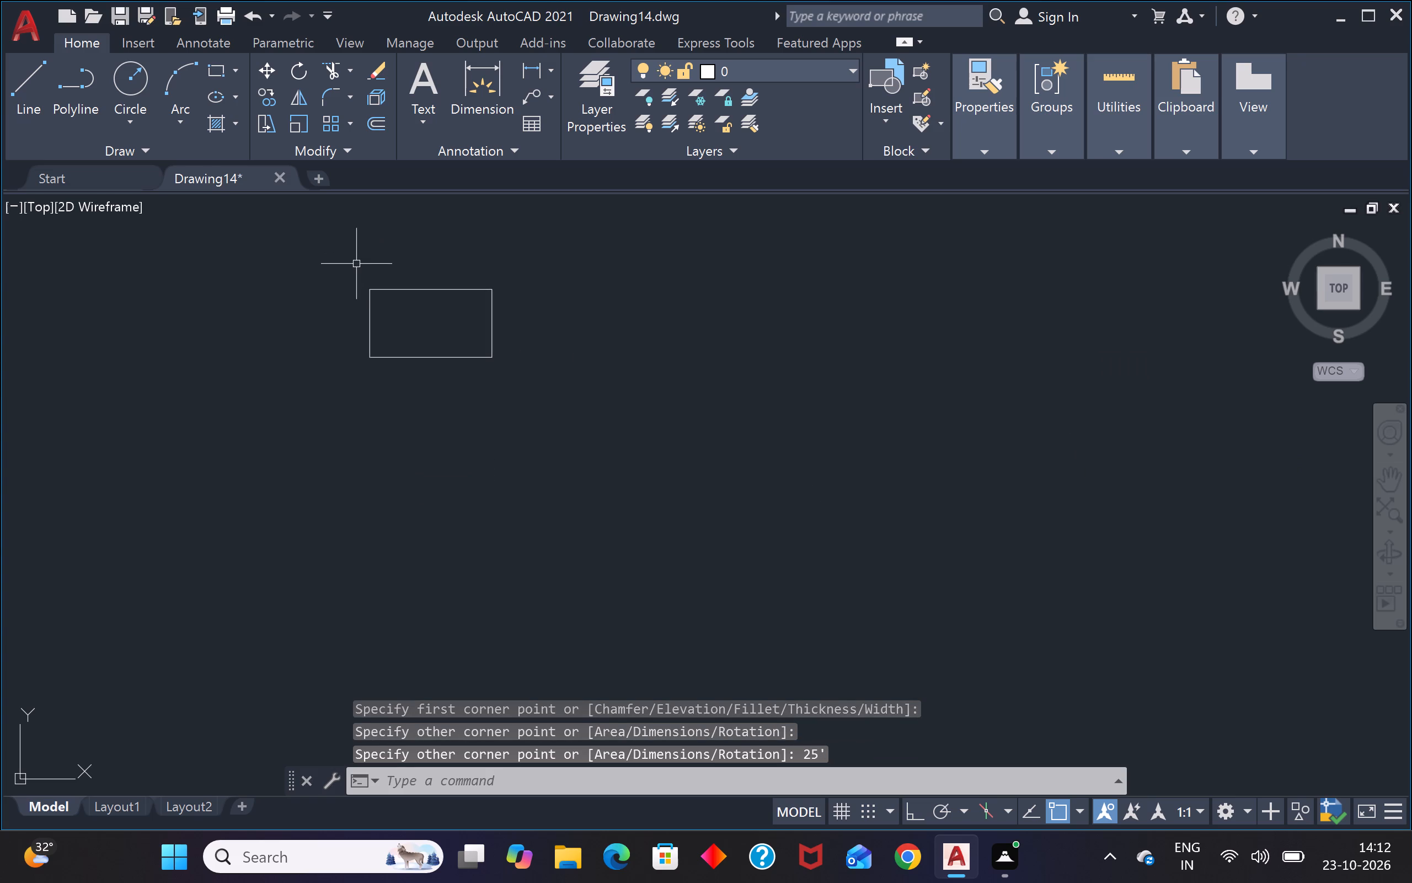
# Offset the rectangle 9" outward to form the outer wall thickness.
pyautogui.scroll(3, 372, 276)
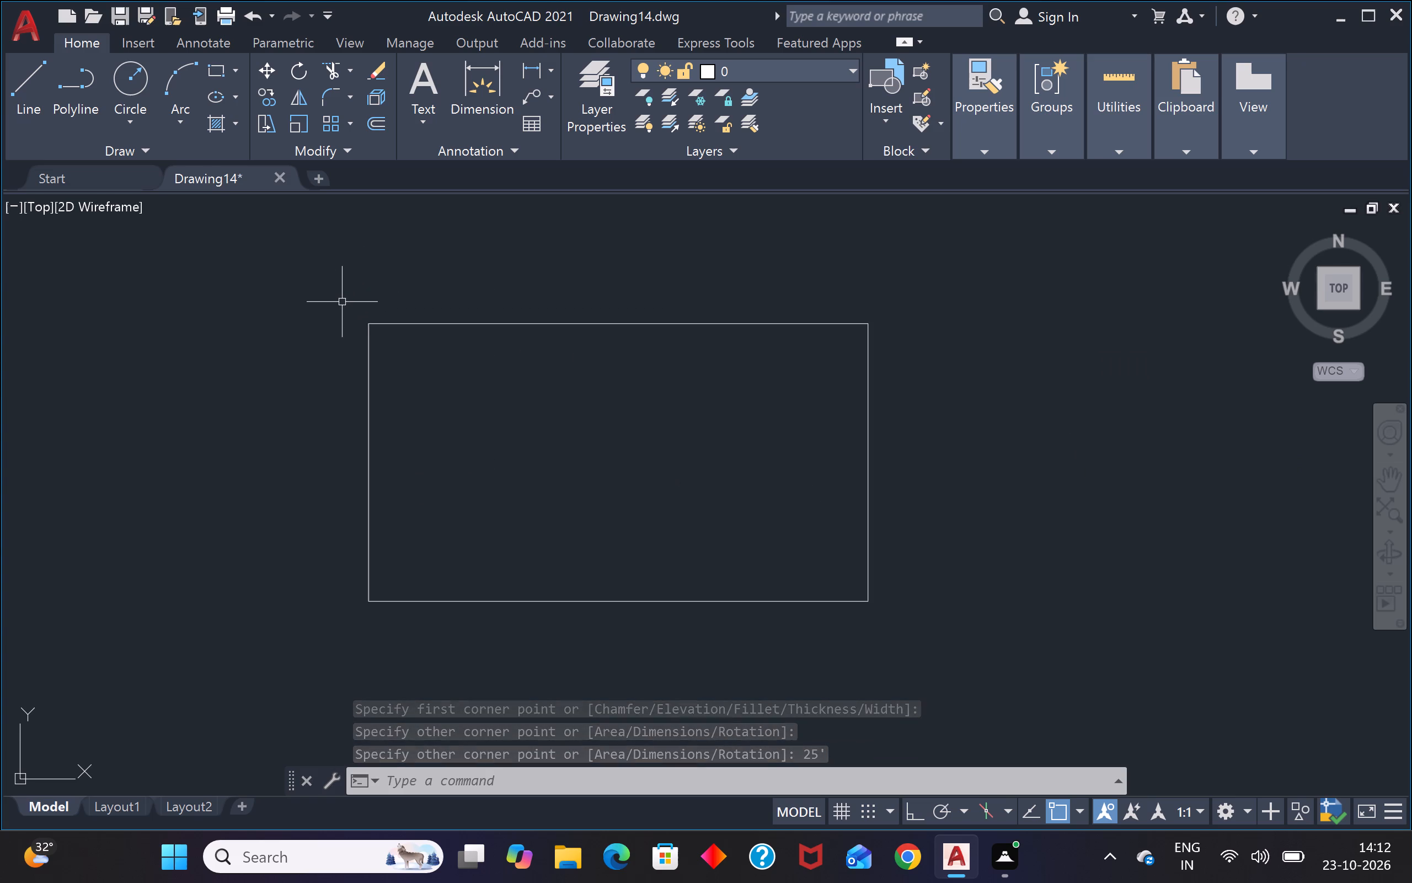
pyautogui.press('Escape')
pyautogui.press('Escape')
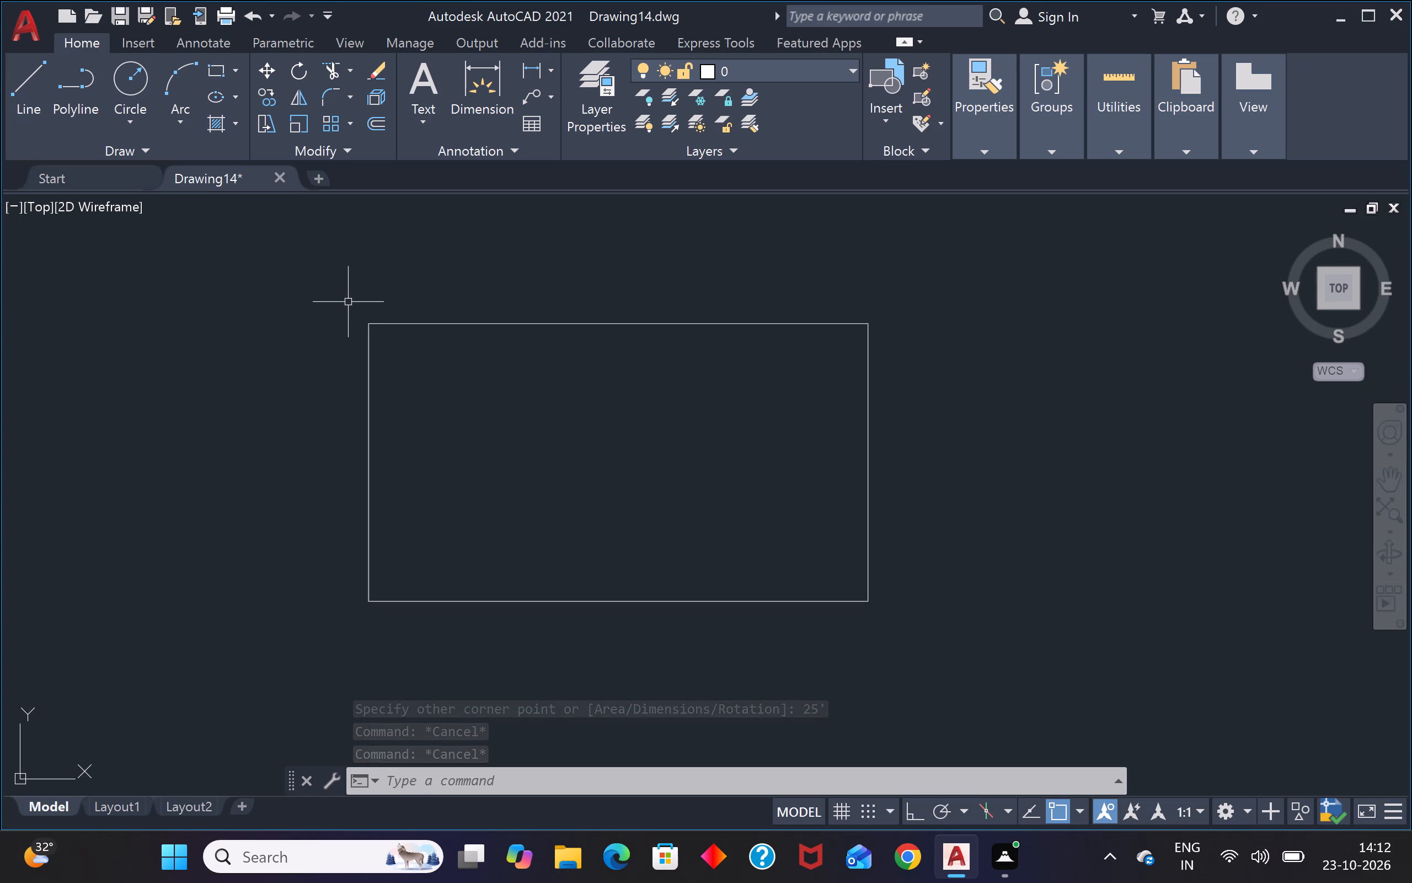
pyautogui.write('o')
pyautogui.press('space')
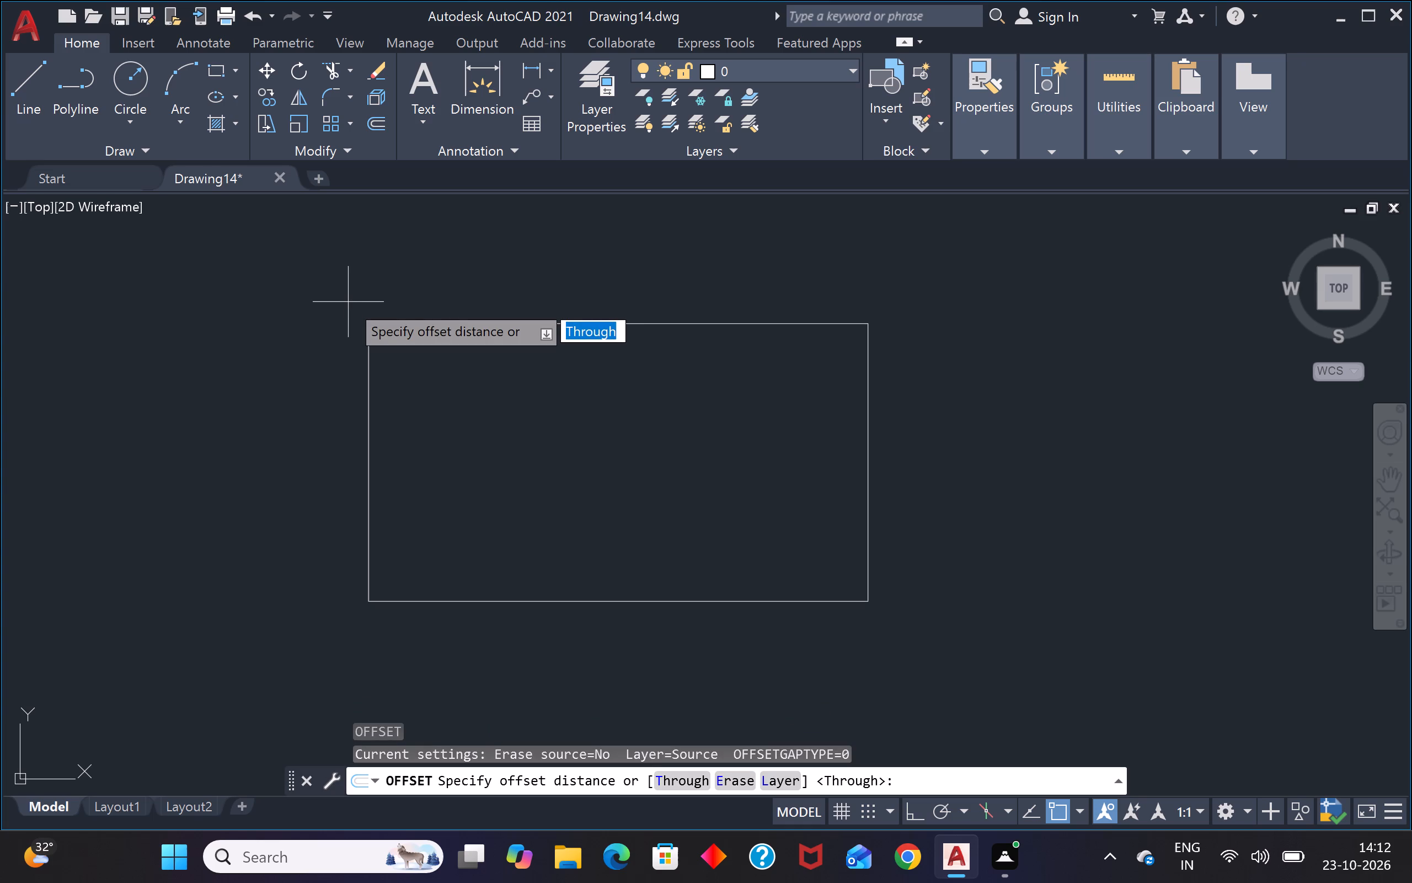
pyautogui.press('9')
pyautogui.hotkey('shift', '"')
pyautogui.press('Return')
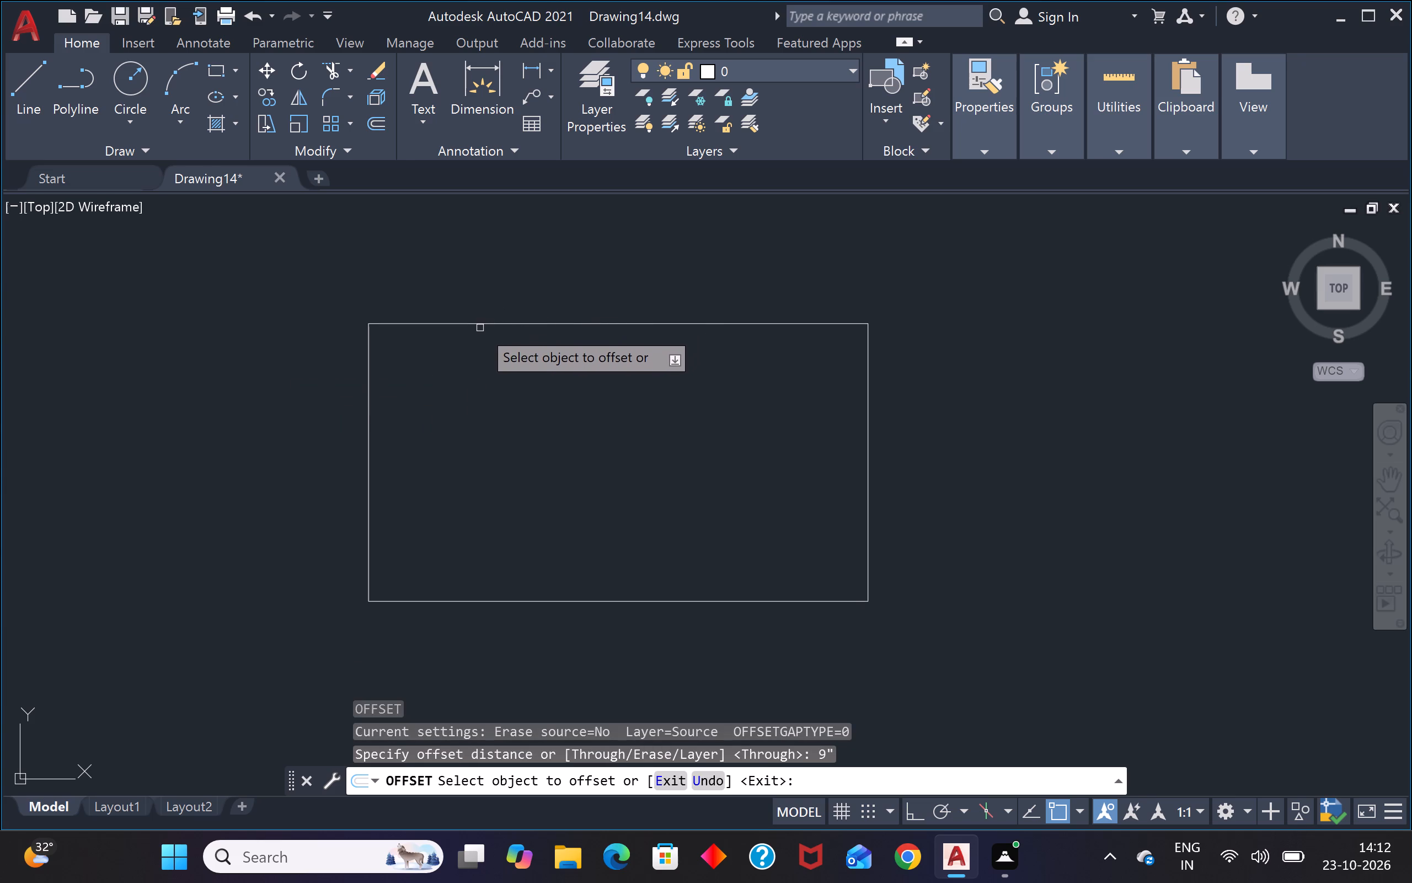
pyautogui.click(482, 324)
pyautogui.click(500, 283)
pyautogui.press('Escape')
pyautogui.press('Escape')
pyautogui.press('Escape')
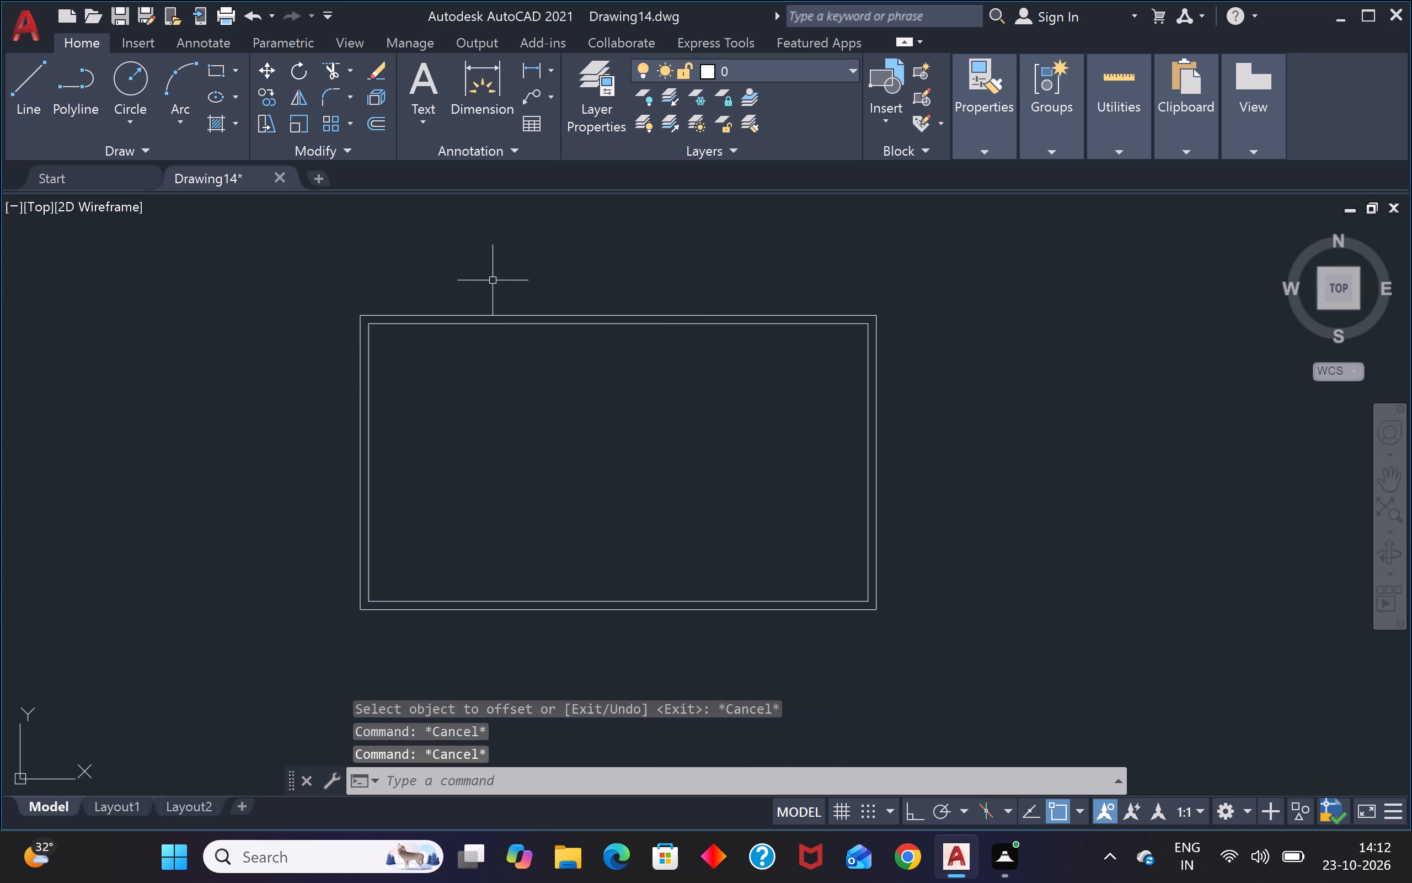
# Explode the inner rectangle into separate lines.
pyautogui.click(475, 327)
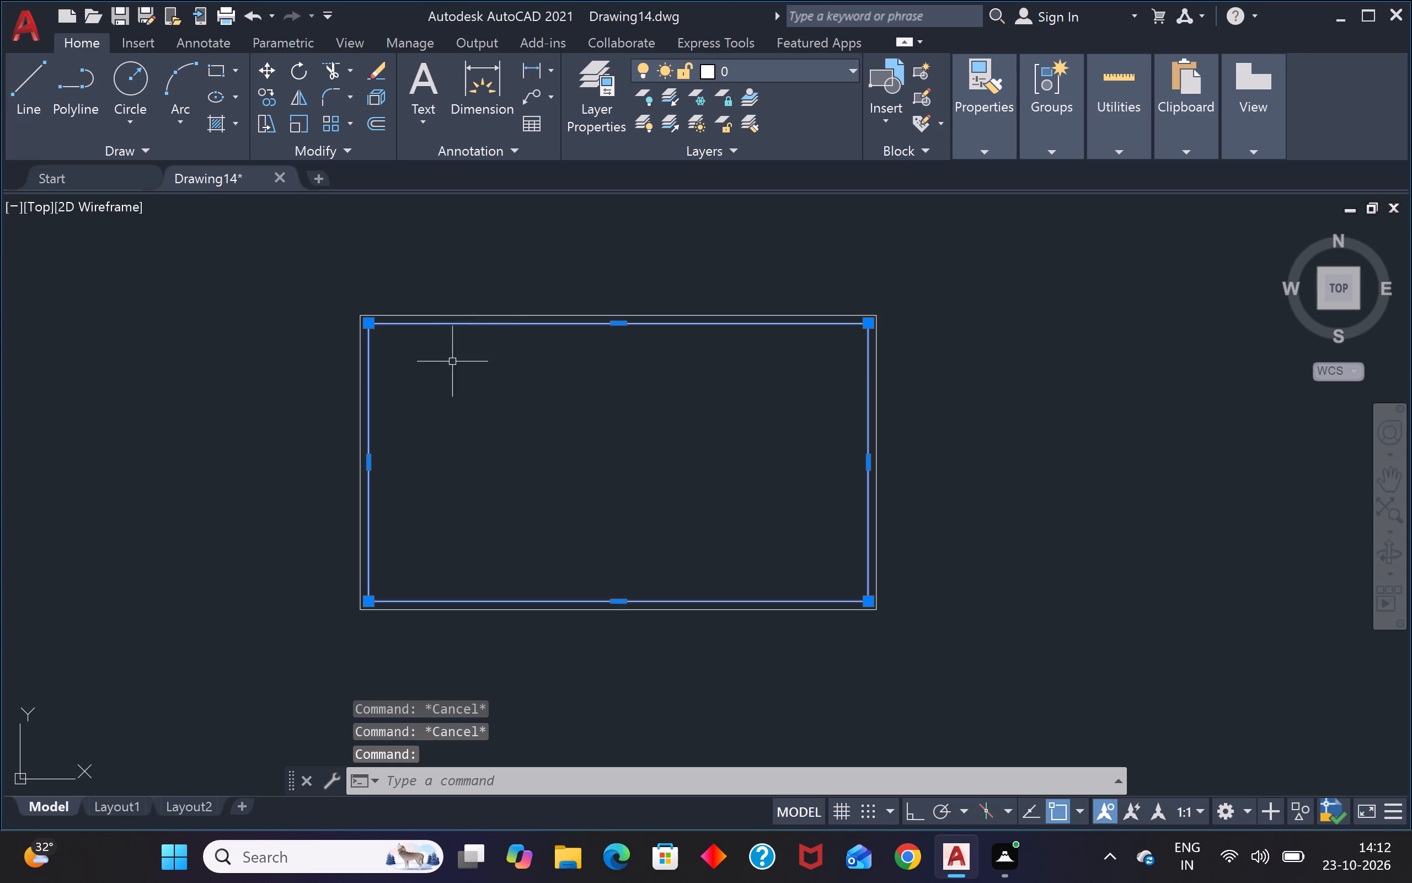
pyautogui.press('e')
pyautogui.press('x')
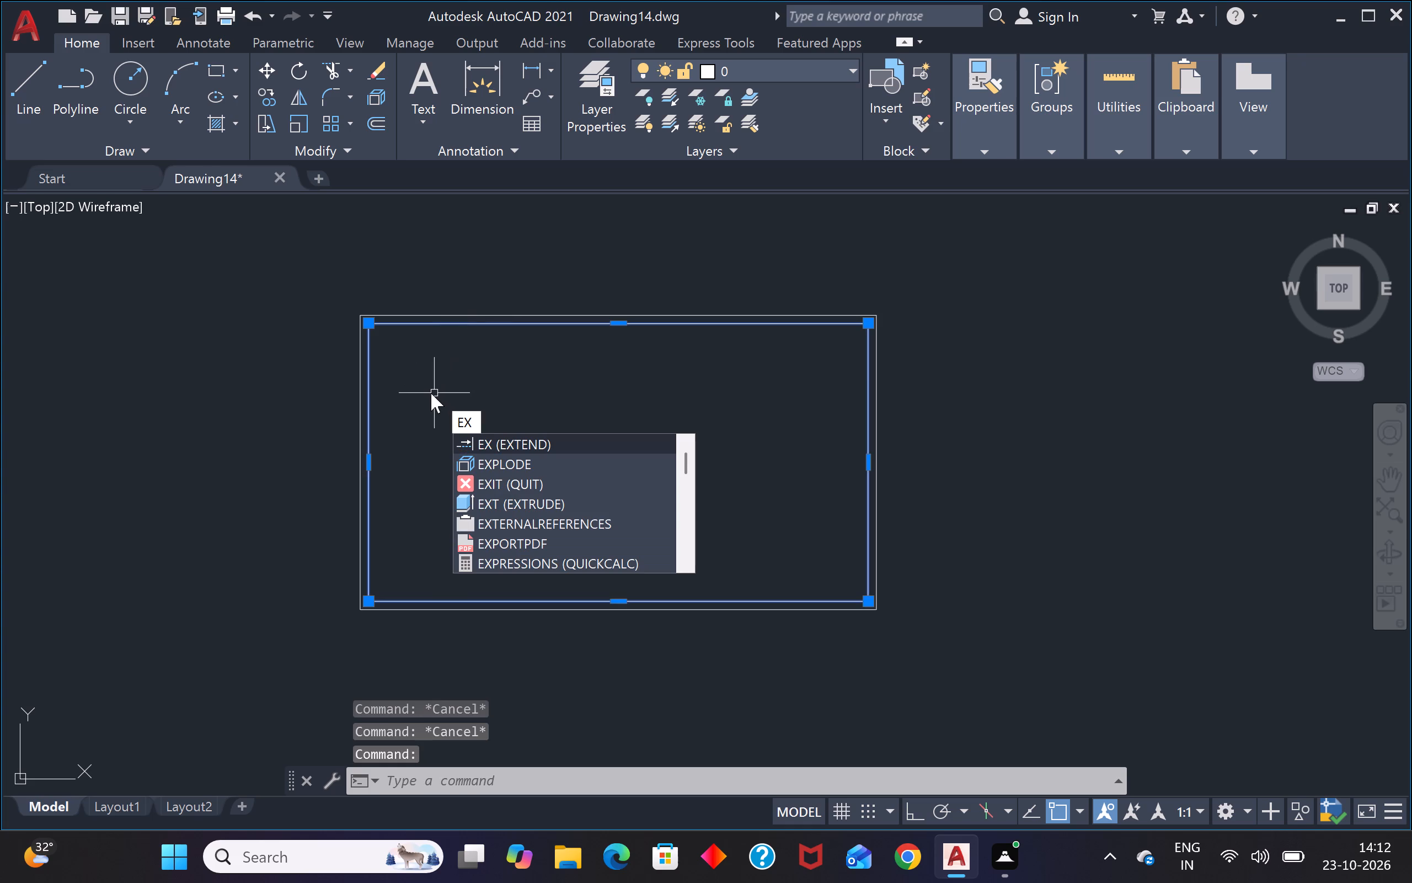
pyautogui.press('Down')
pyautogui.press('Return')
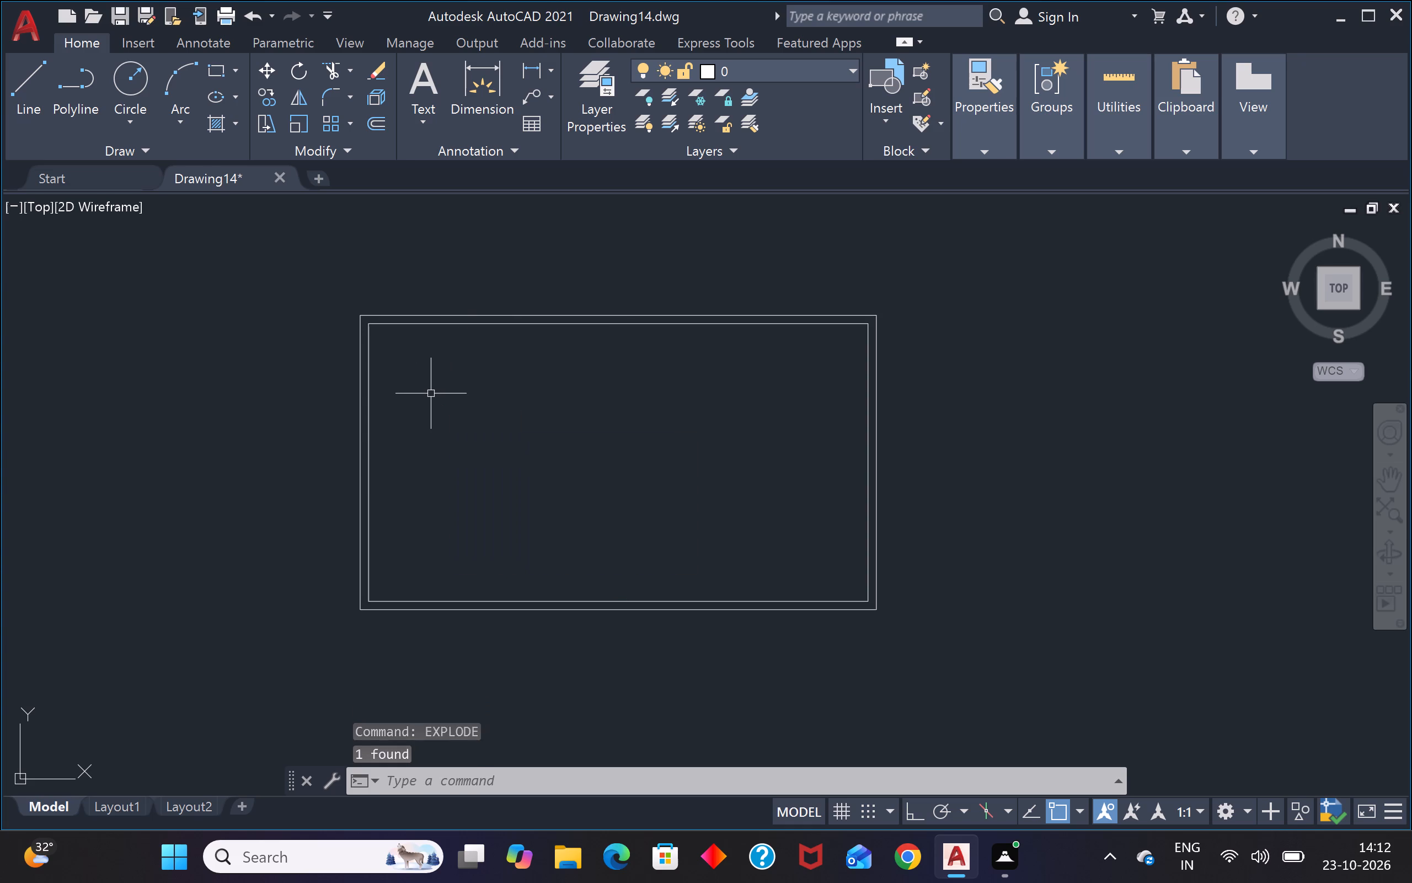
pyautogui.press('Escape')
pyautogui.press('Escape')
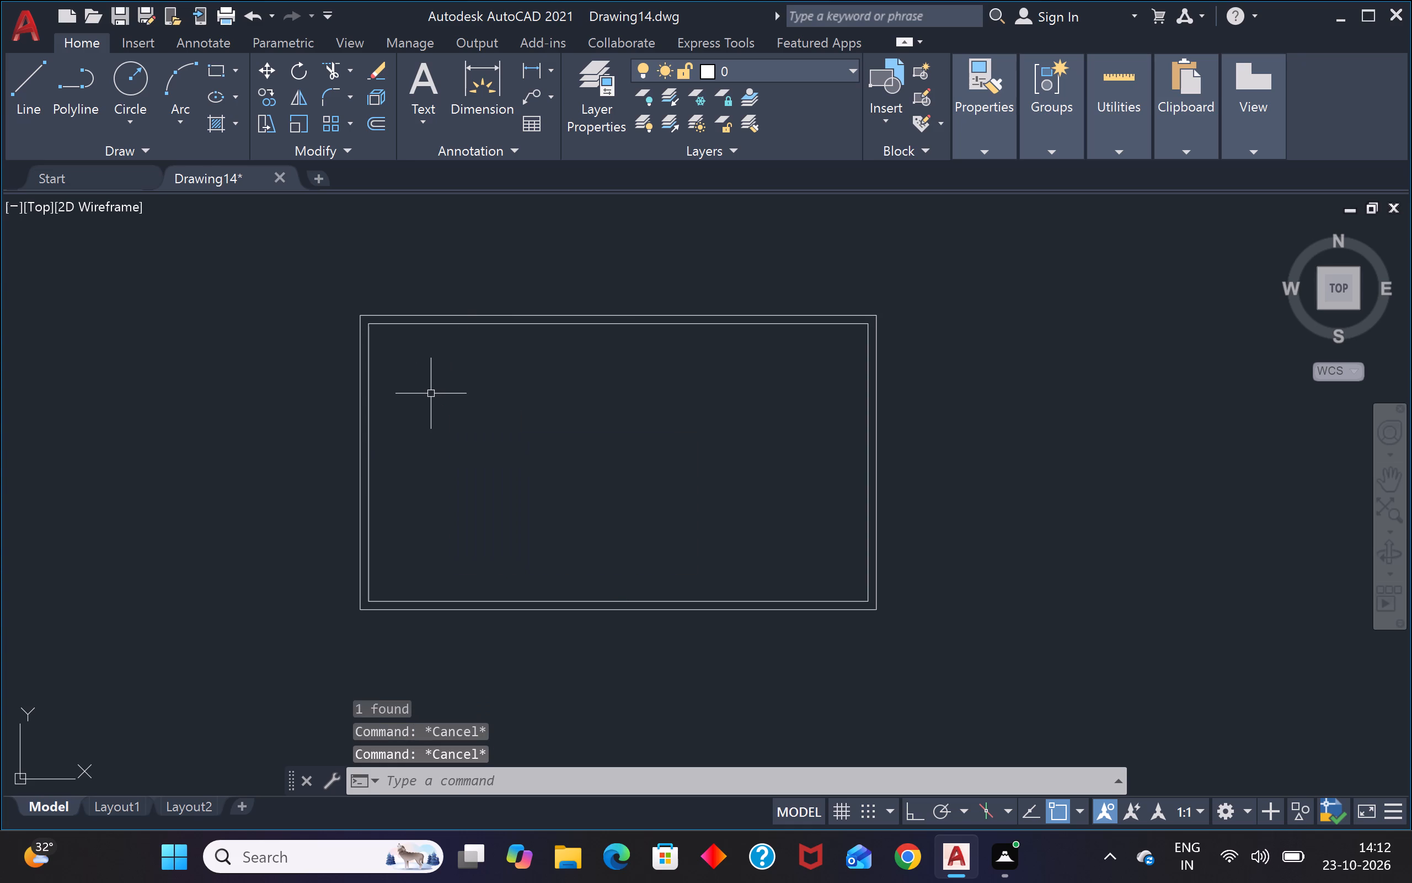
# Offset the inner rectangle's left edge 15' to the right, inside the plan.
pyautogui.click(431, 393)
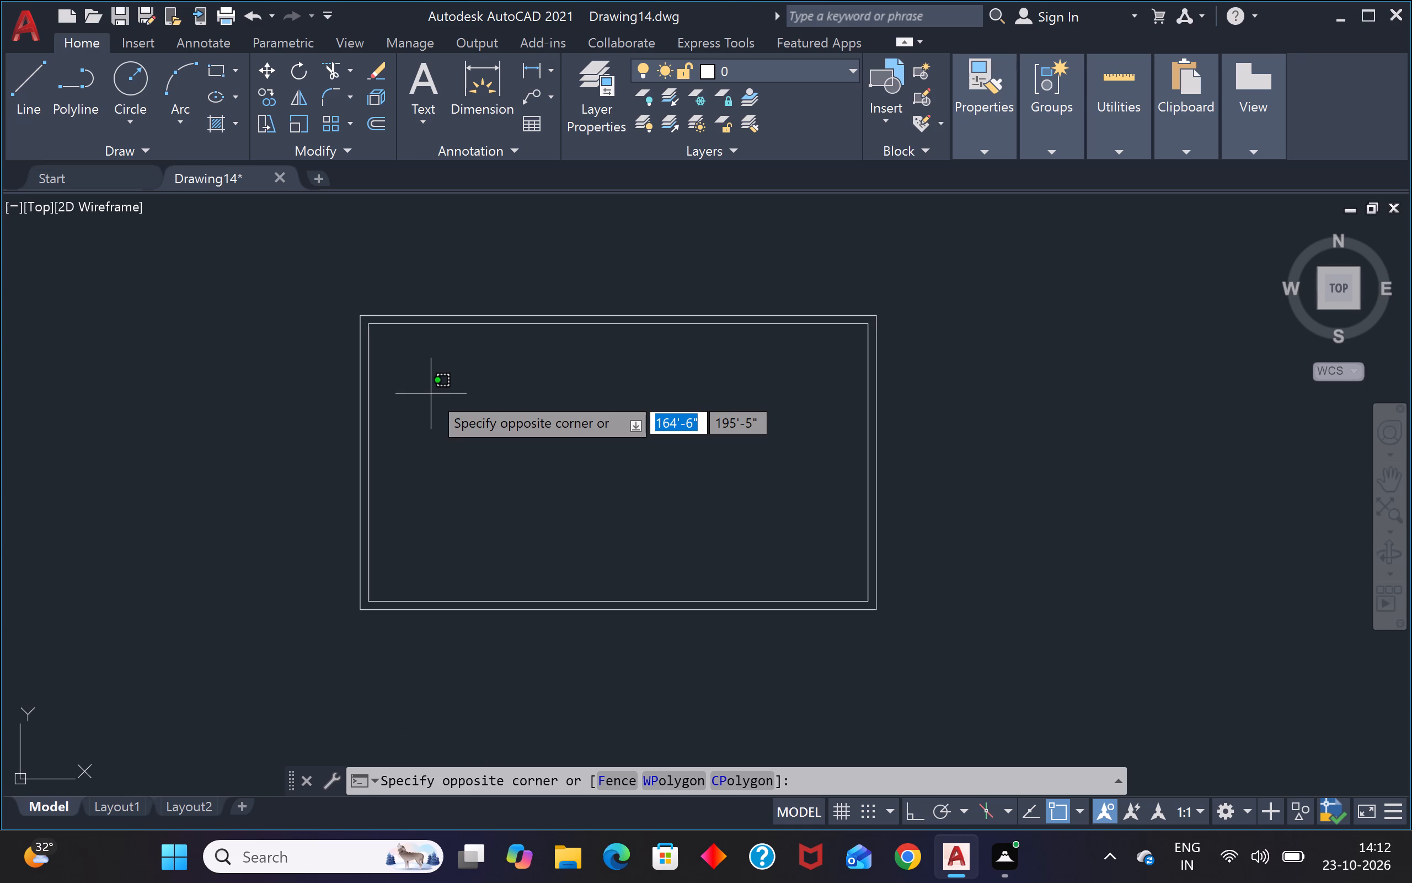
pyautogui.write('o')
pyautogui.press('space')
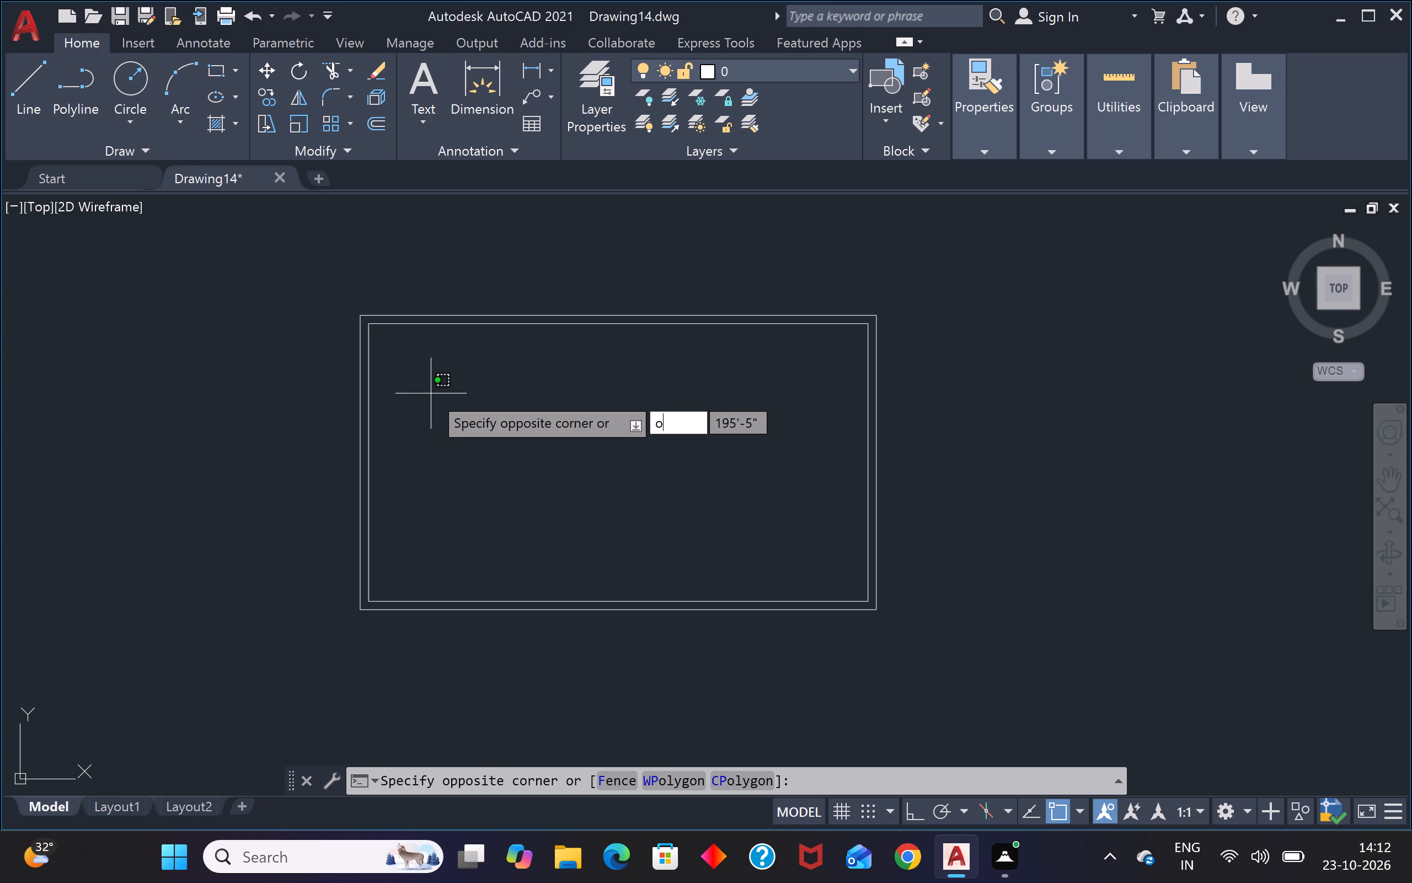
pyautogui.write("15'")
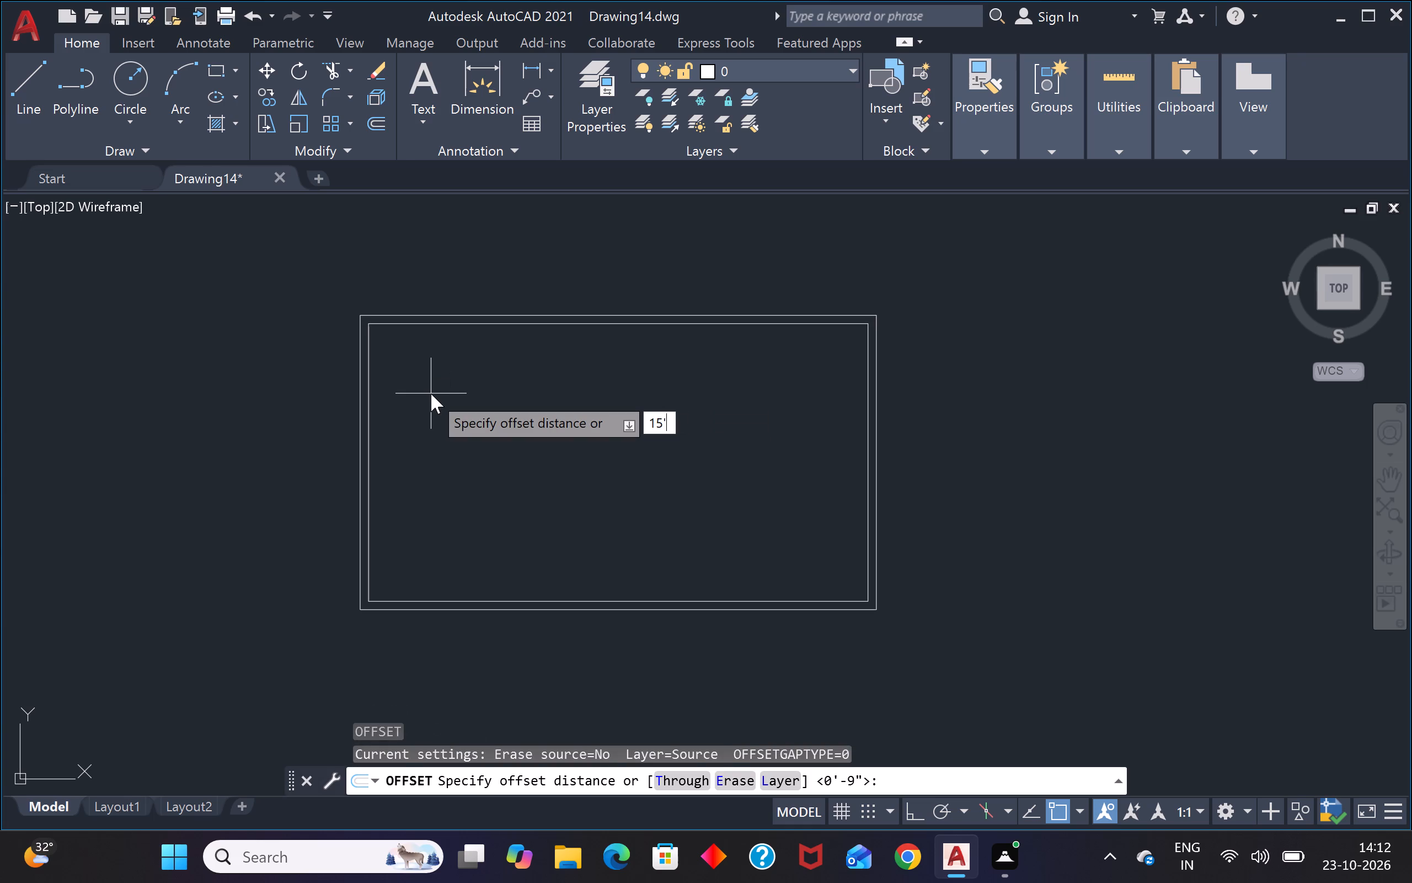
pyautogui.press('Return')
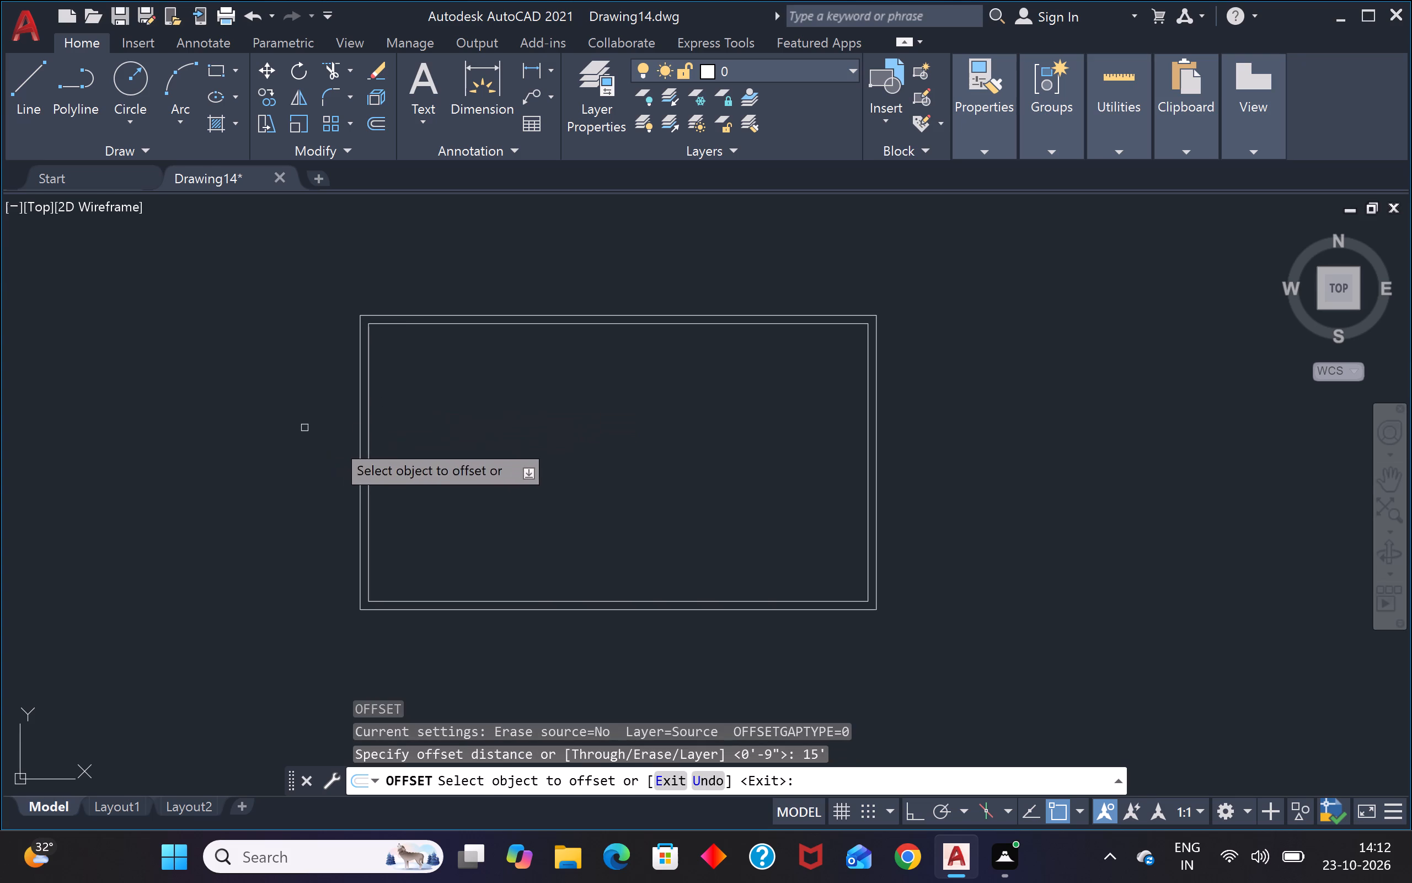
pyautogui.click(367, 483)
pyautogui.click(464, 475)
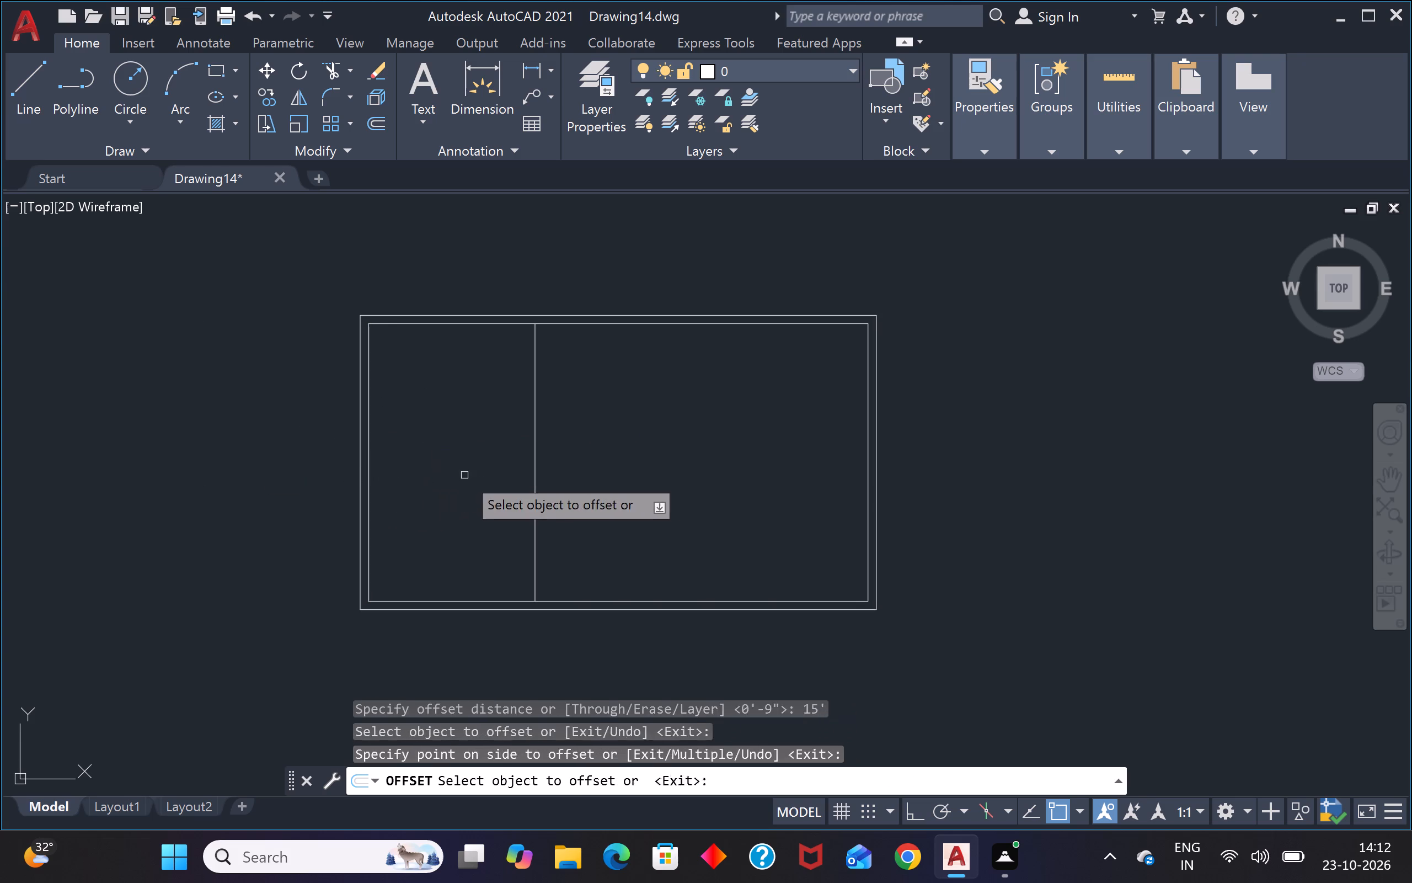
pyautogui.press('Escape')
pyautogui.press('Escape')
# Offset the new vertical partition line 4" to the right to give the wall its thickness.
pyautogui.write('o')
pyautogui.press('space')
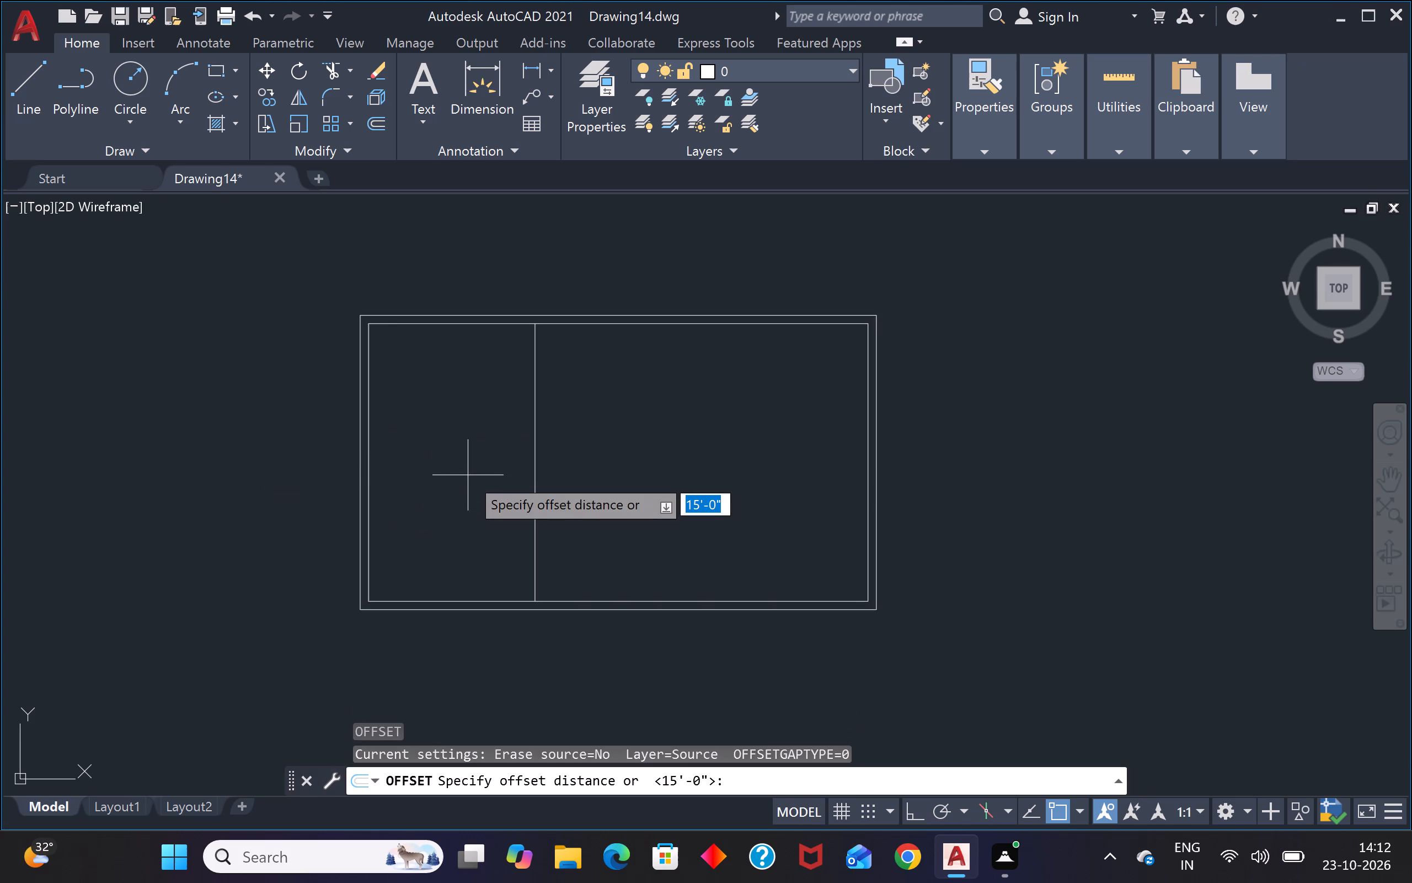
pyautogui.press('4')
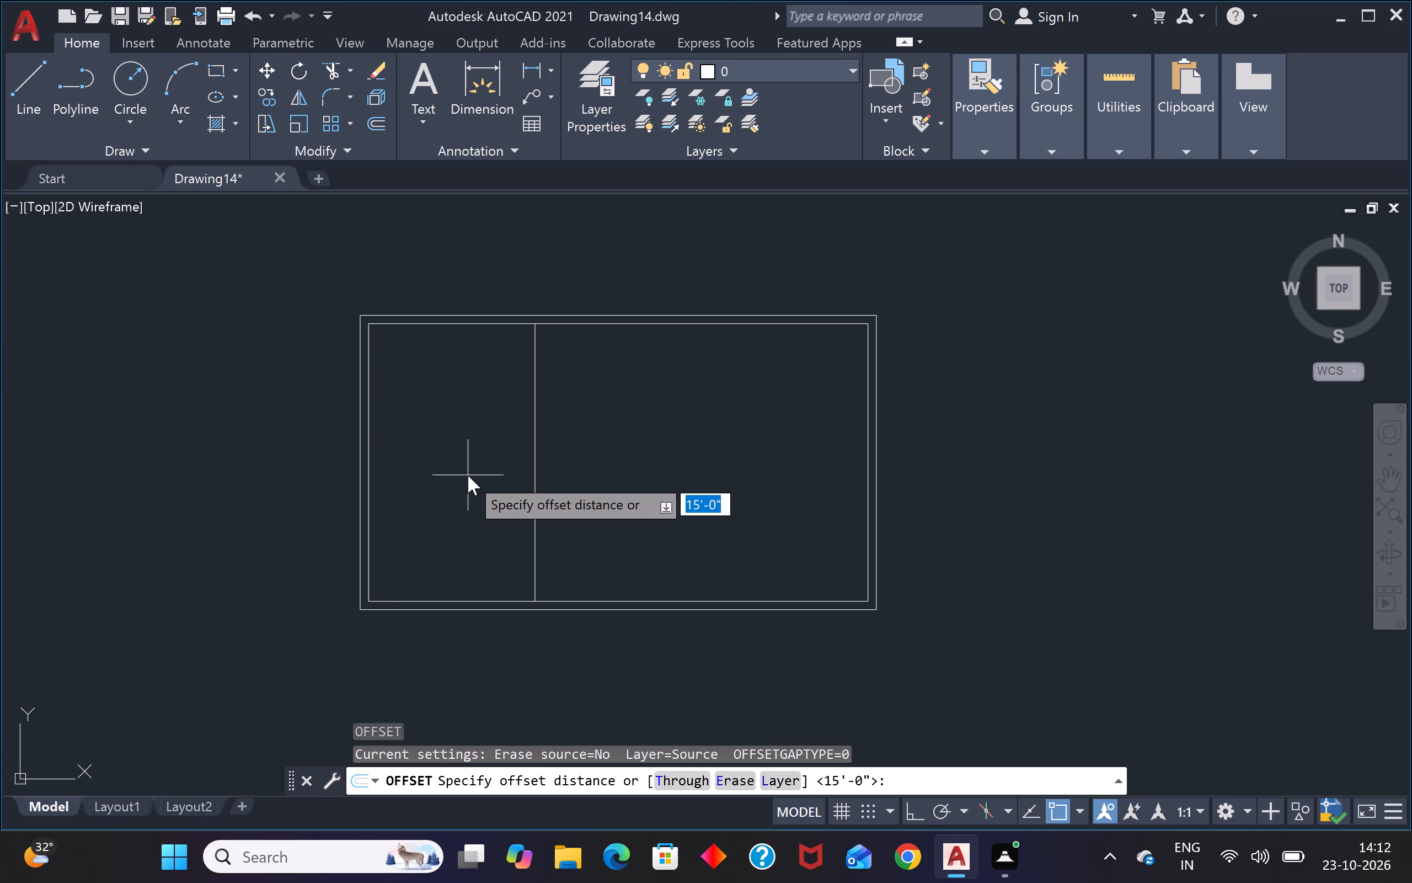
pyautogui.press("'")
pyautogui.press('BackSpace')
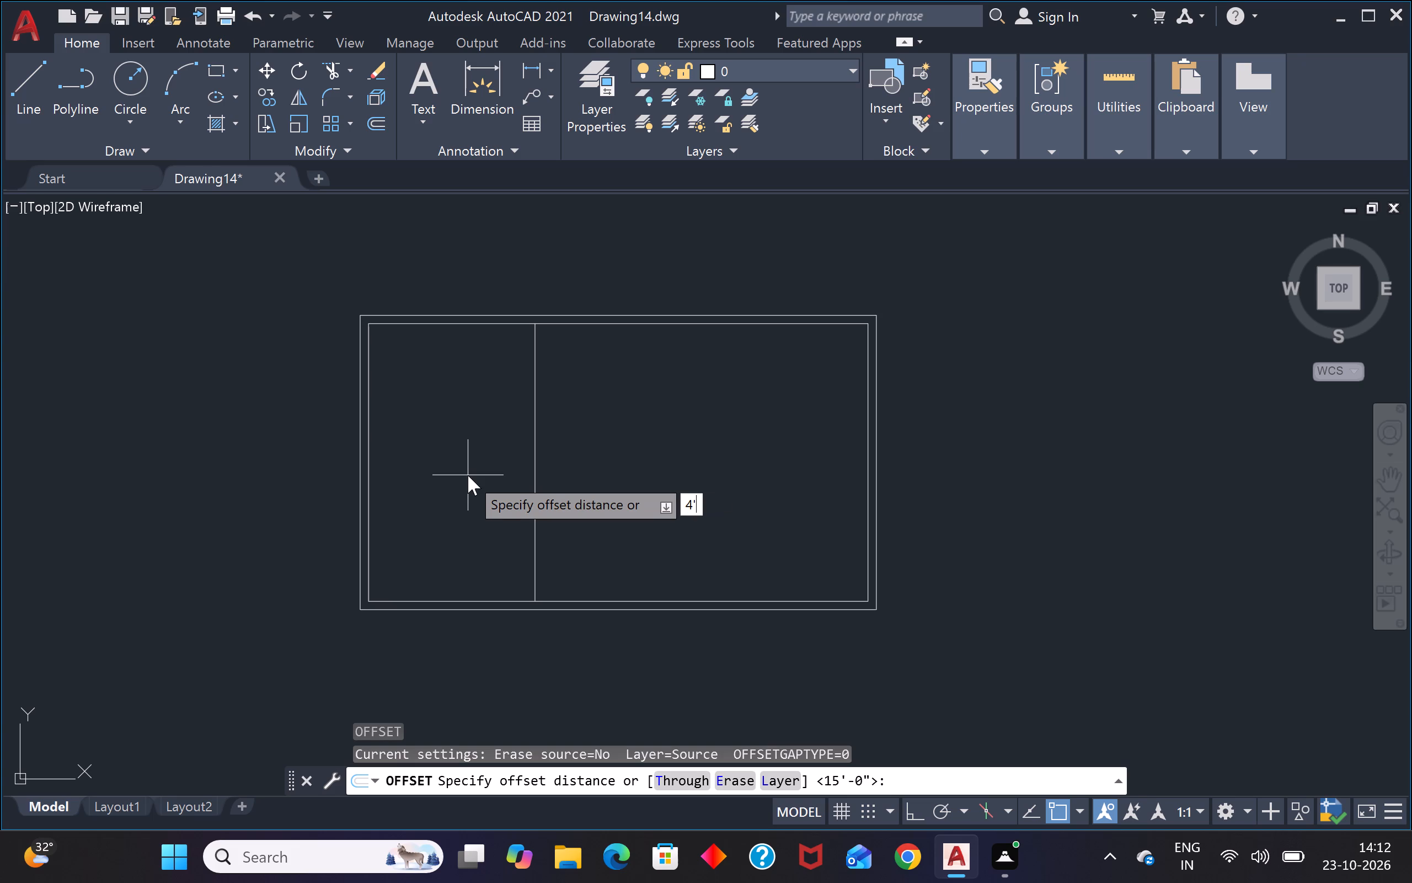
pyautogui.hotkey('shift', '"')
pyautogui.press('Return')
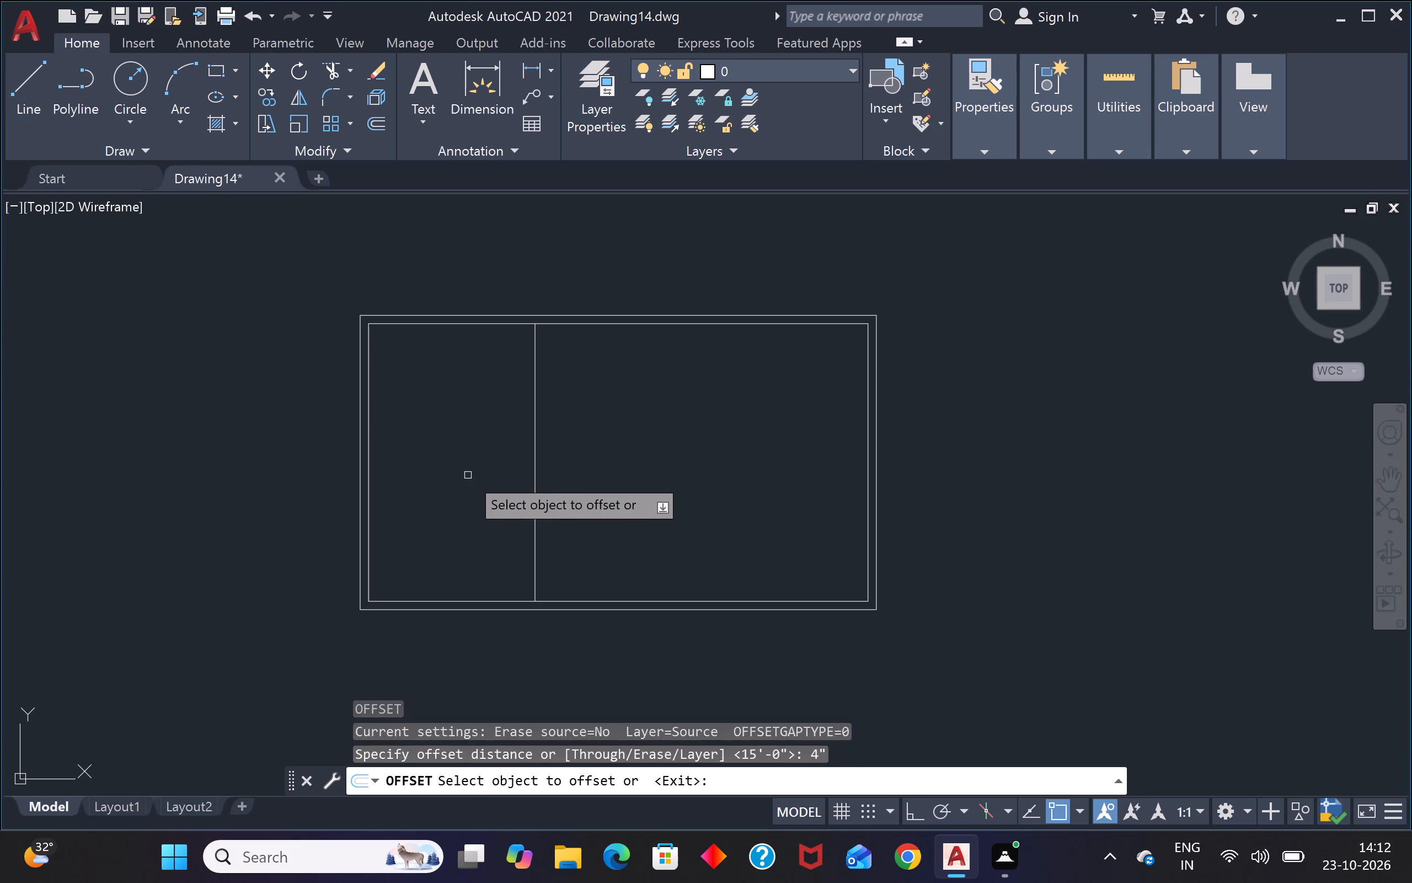
pyautogui.click(533, 482)
pyautogui.click(606, 499)
pyautogui.press('Escape')
pyautogui.press('Escape')
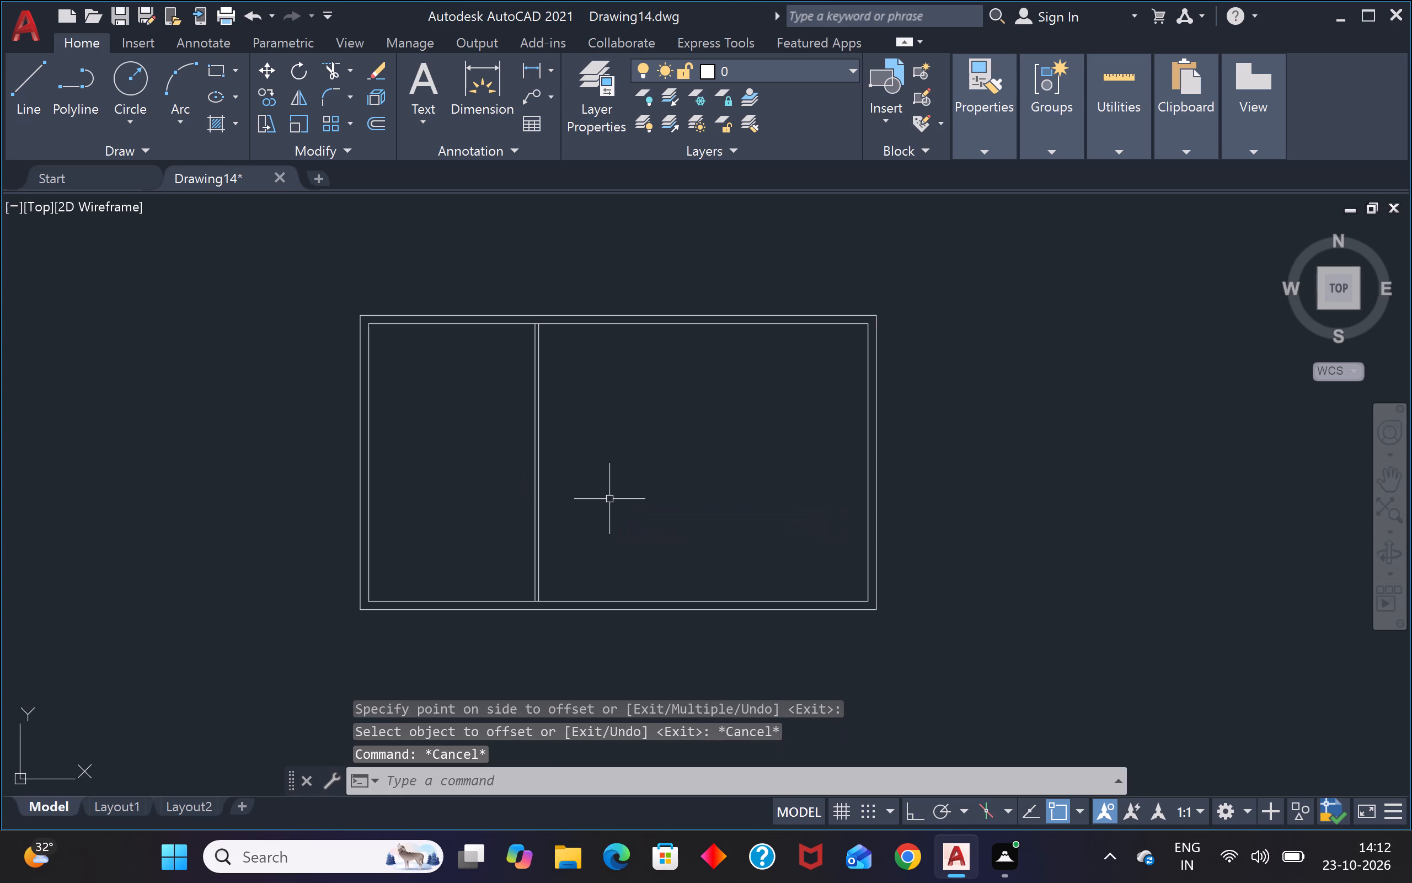
# Offset the inner rectangle's top edge 10' downward, inside the plan.
pyautogui.write('o')
pyautogui.press('space')
pyautogui.write("10'")
pyautogui.press('Return')
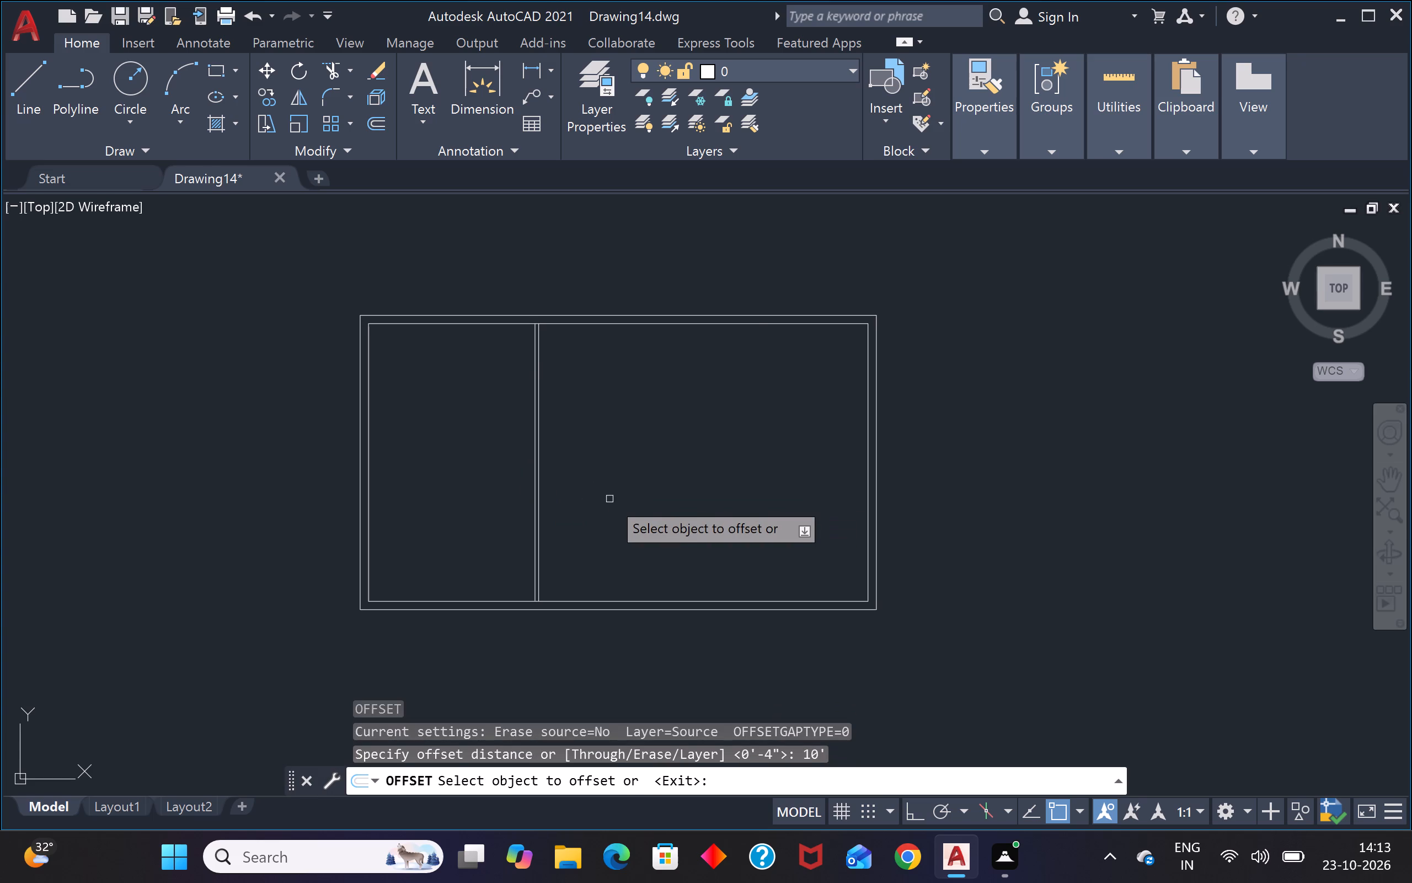
pyautogui.click(482, 326)
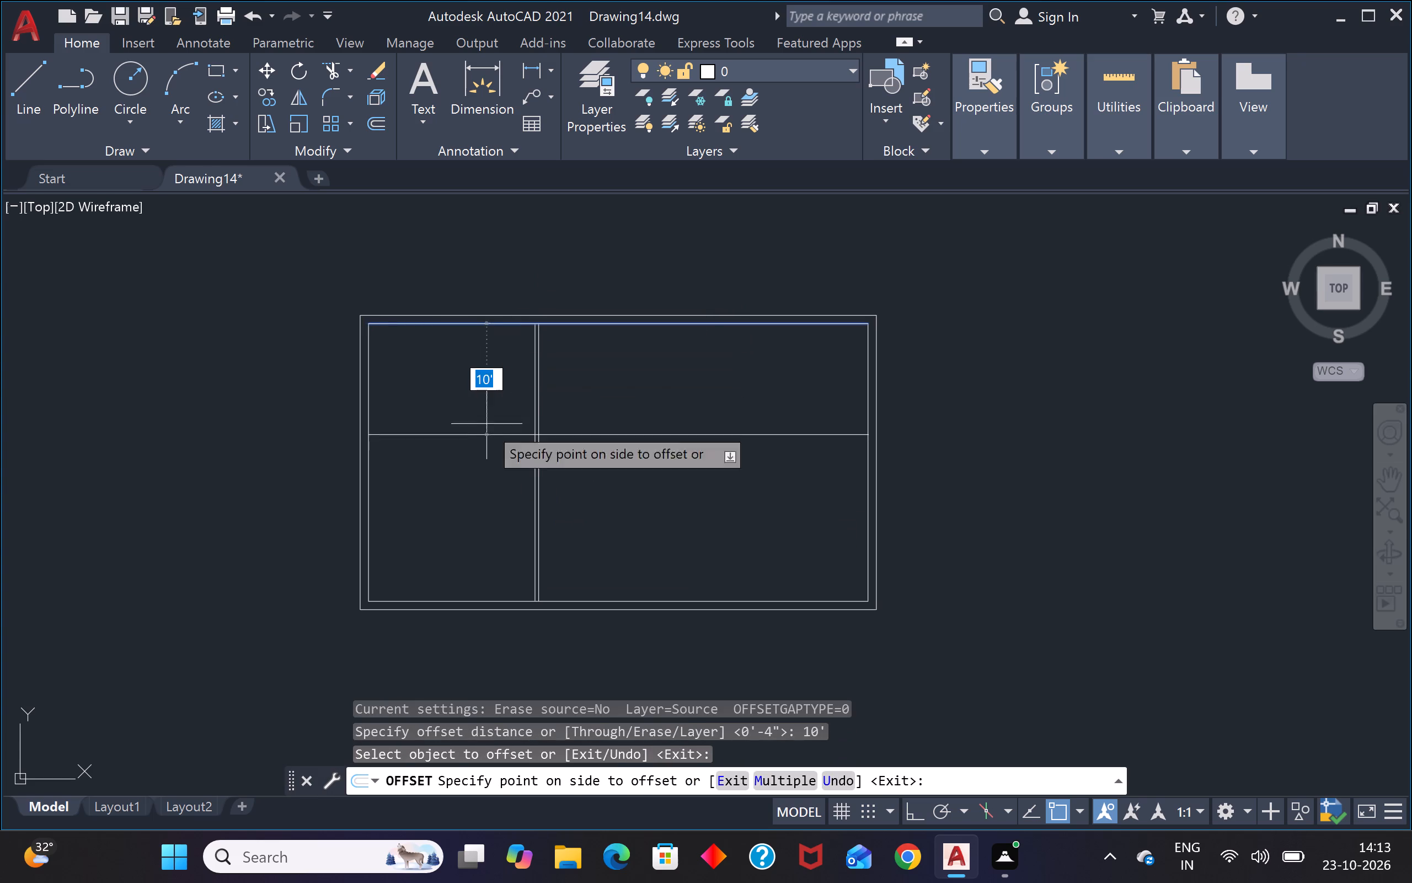
pyautogui.click(484, 456)
pyautogui.press('Escape')
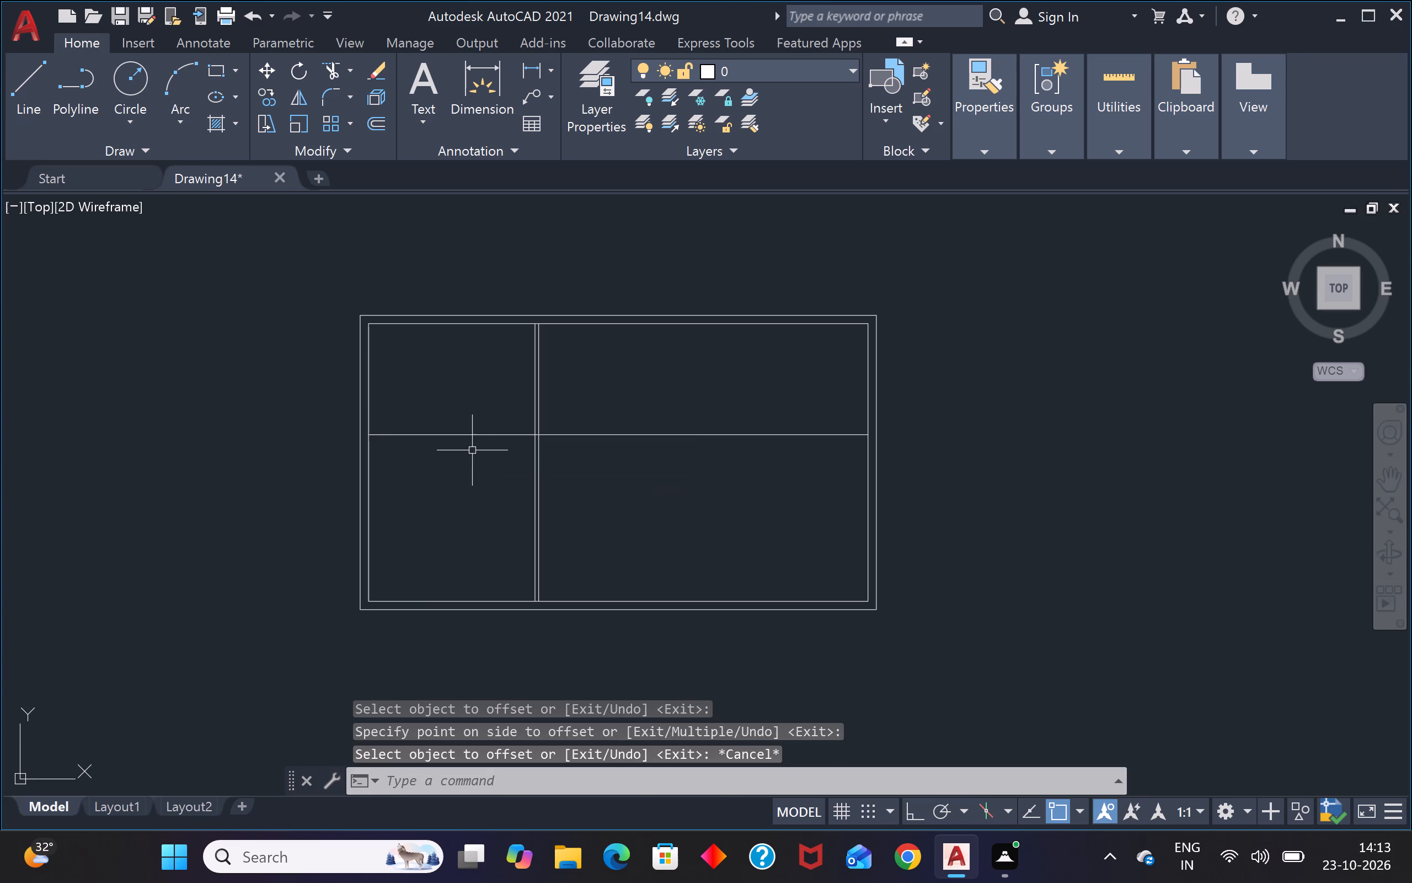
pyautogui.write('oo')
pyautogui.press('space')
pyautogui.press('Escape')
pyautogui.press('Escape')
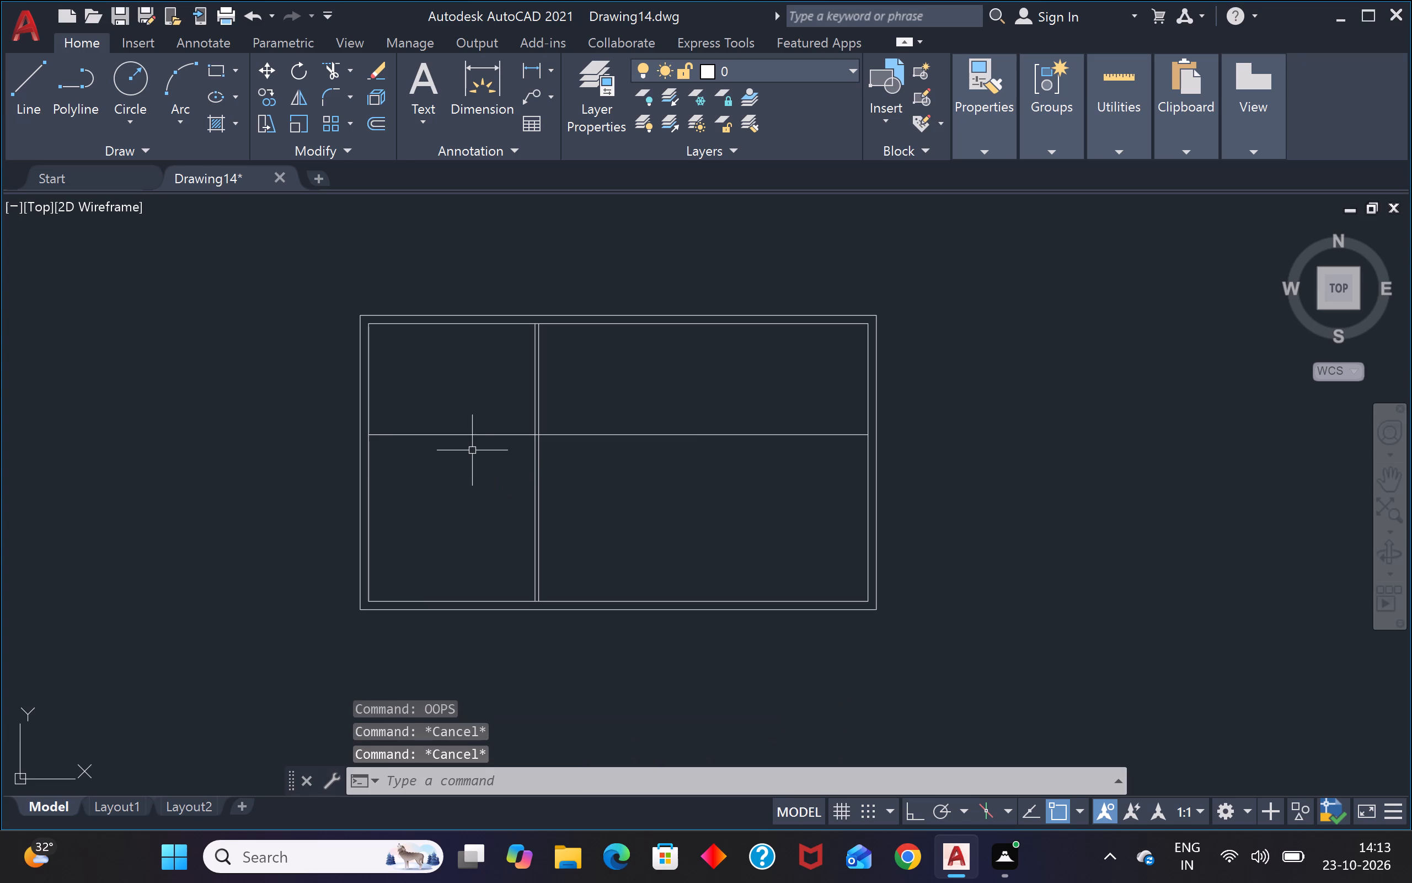
# Offset the new horizontal partition line 4" downward to give the wall its thickness.
pyautogui.write('o')
pyautogui.press('space')
pyautogui.write('4"')
pyautogui.press('Return')
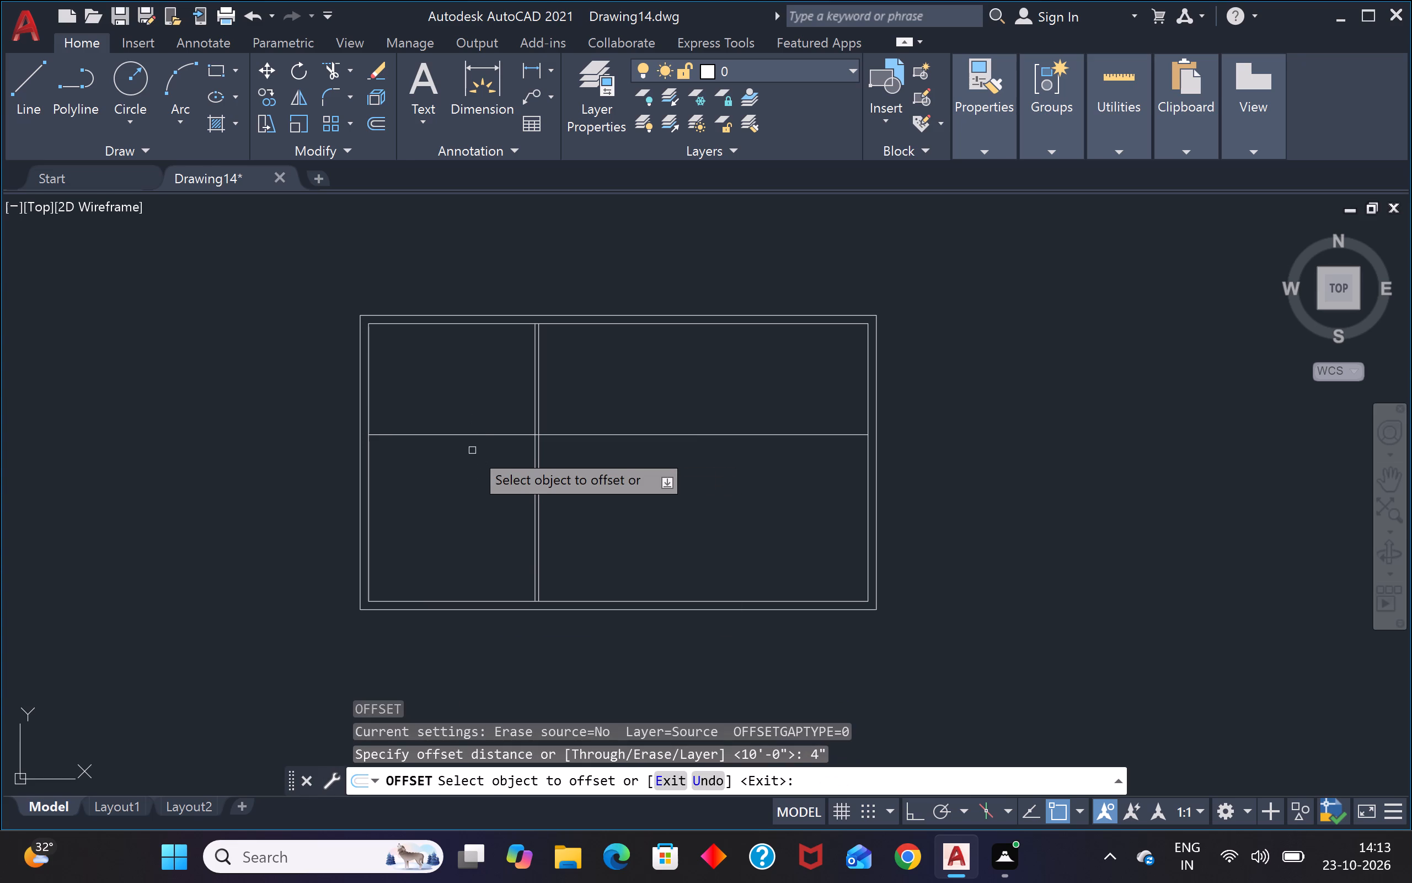
pyautogui.click(486, 433)
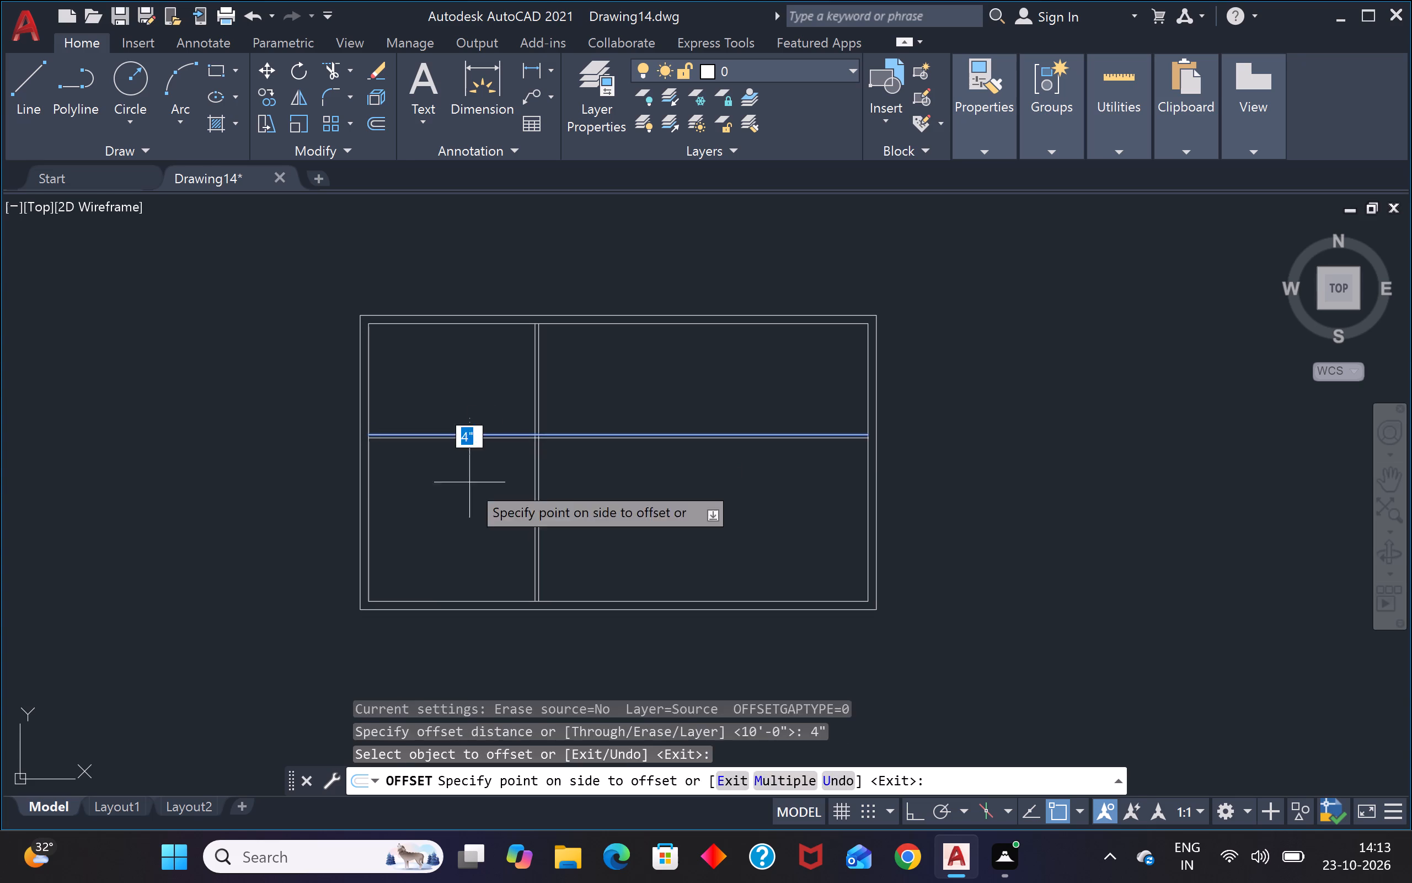
pyautogui.click(468, 486)
pyautogui.press('Escape')
pyautogui.press('Escape')
pyautogui.press('Escape')
pyautogui.press('Escape')
pyautogui.press('Escape')
pyautogui.press('Escape')
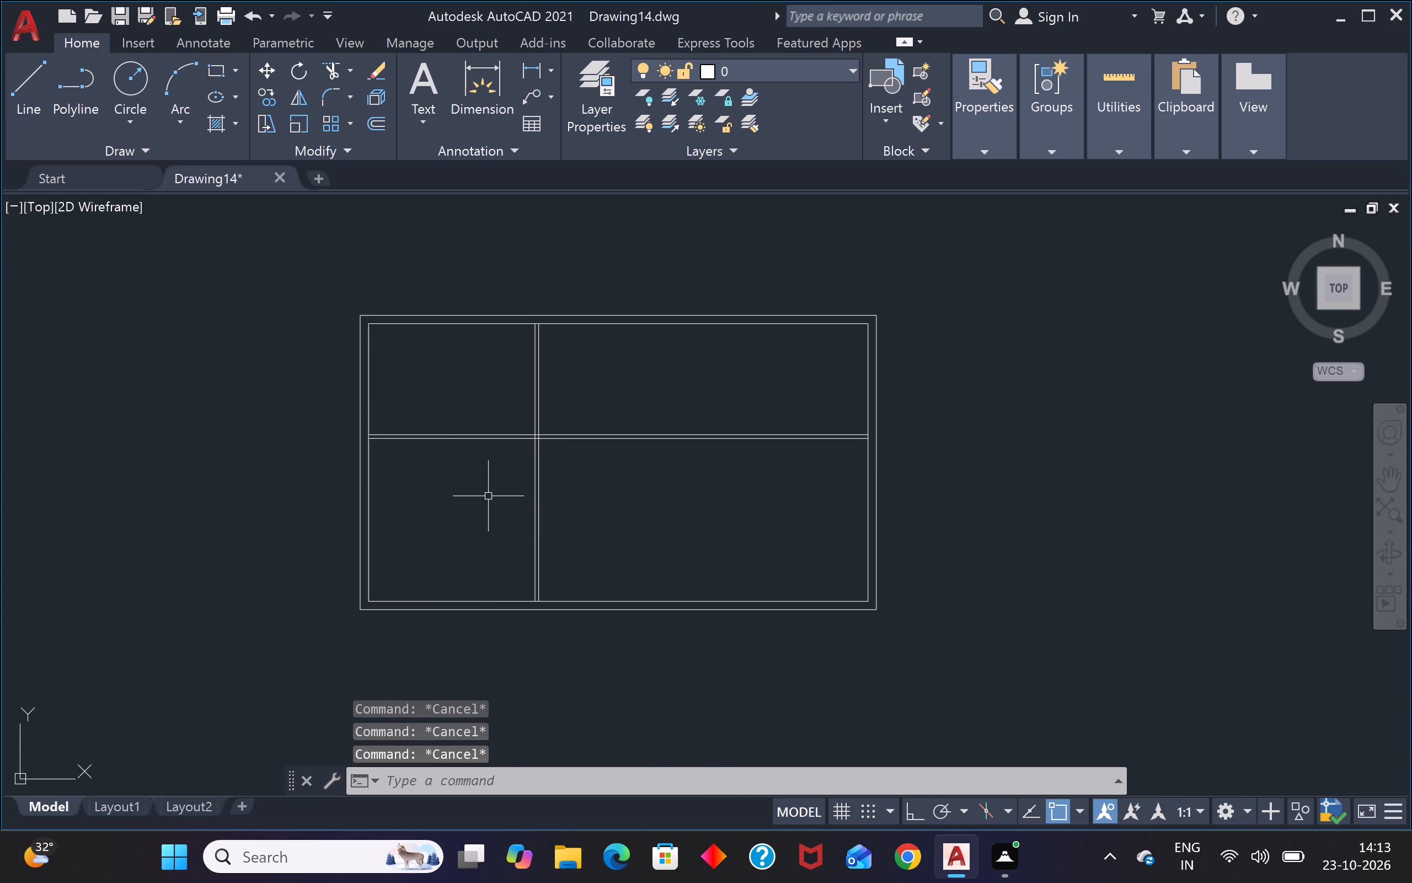
# Offset the inner rectangle's bottom edge 8' upward, inside the plan.
pyautogui.write('o')
pyautogui.press('space')
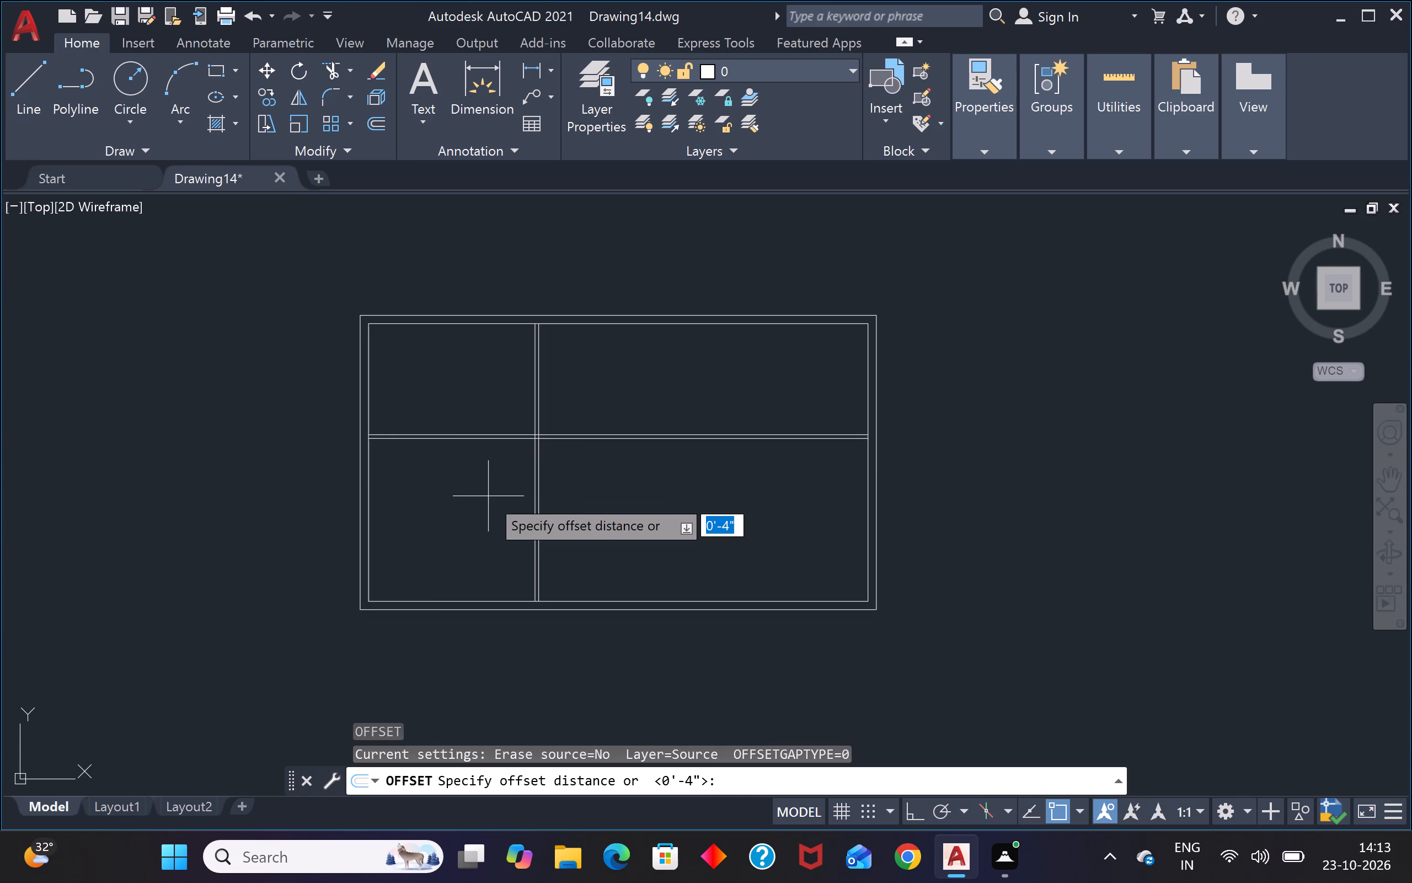
pyautogui.write('10')
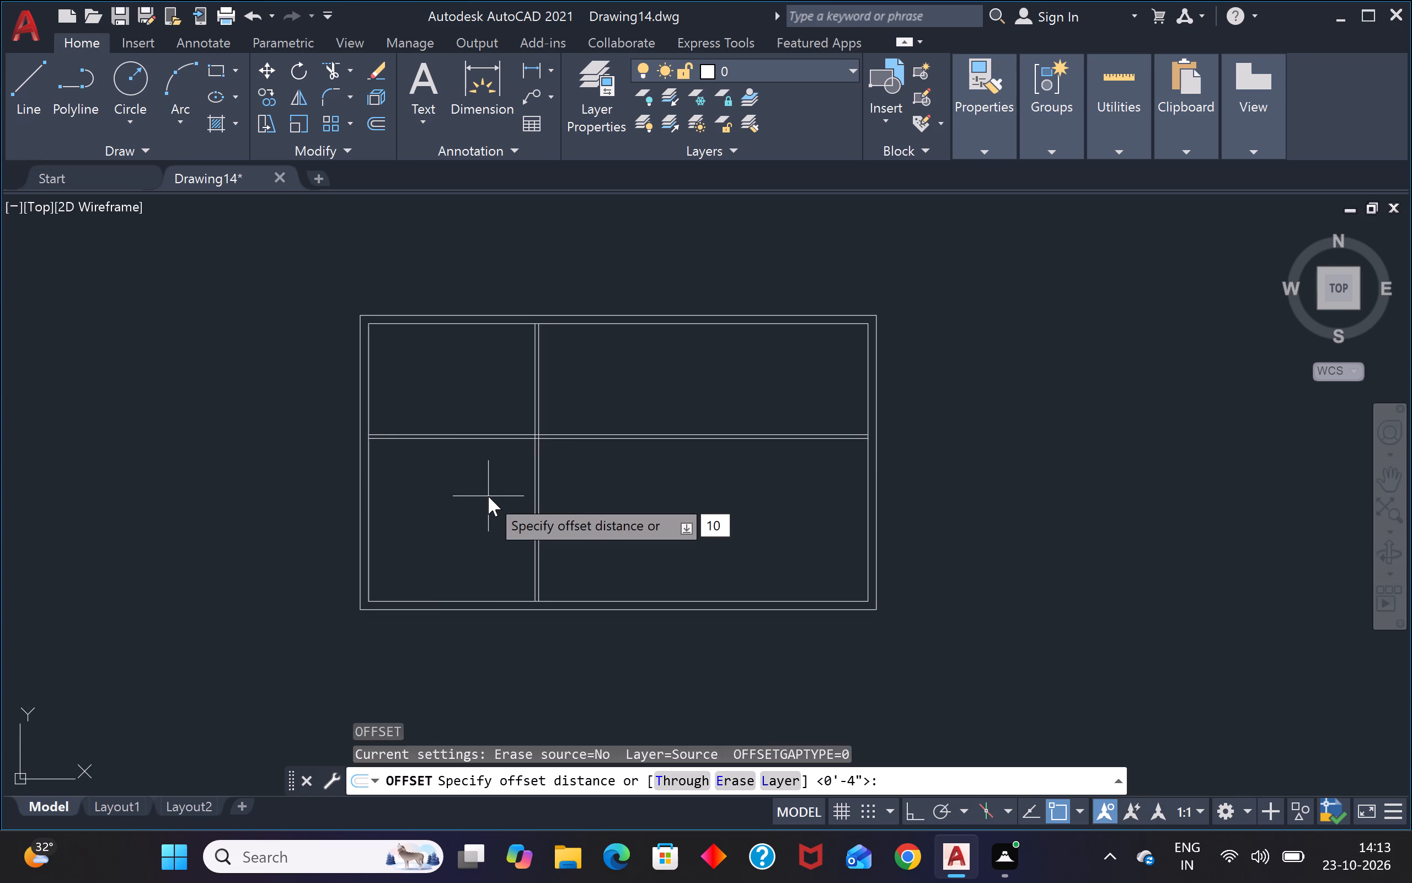
pyautogui.press("'")
pyautogui.press('Return')
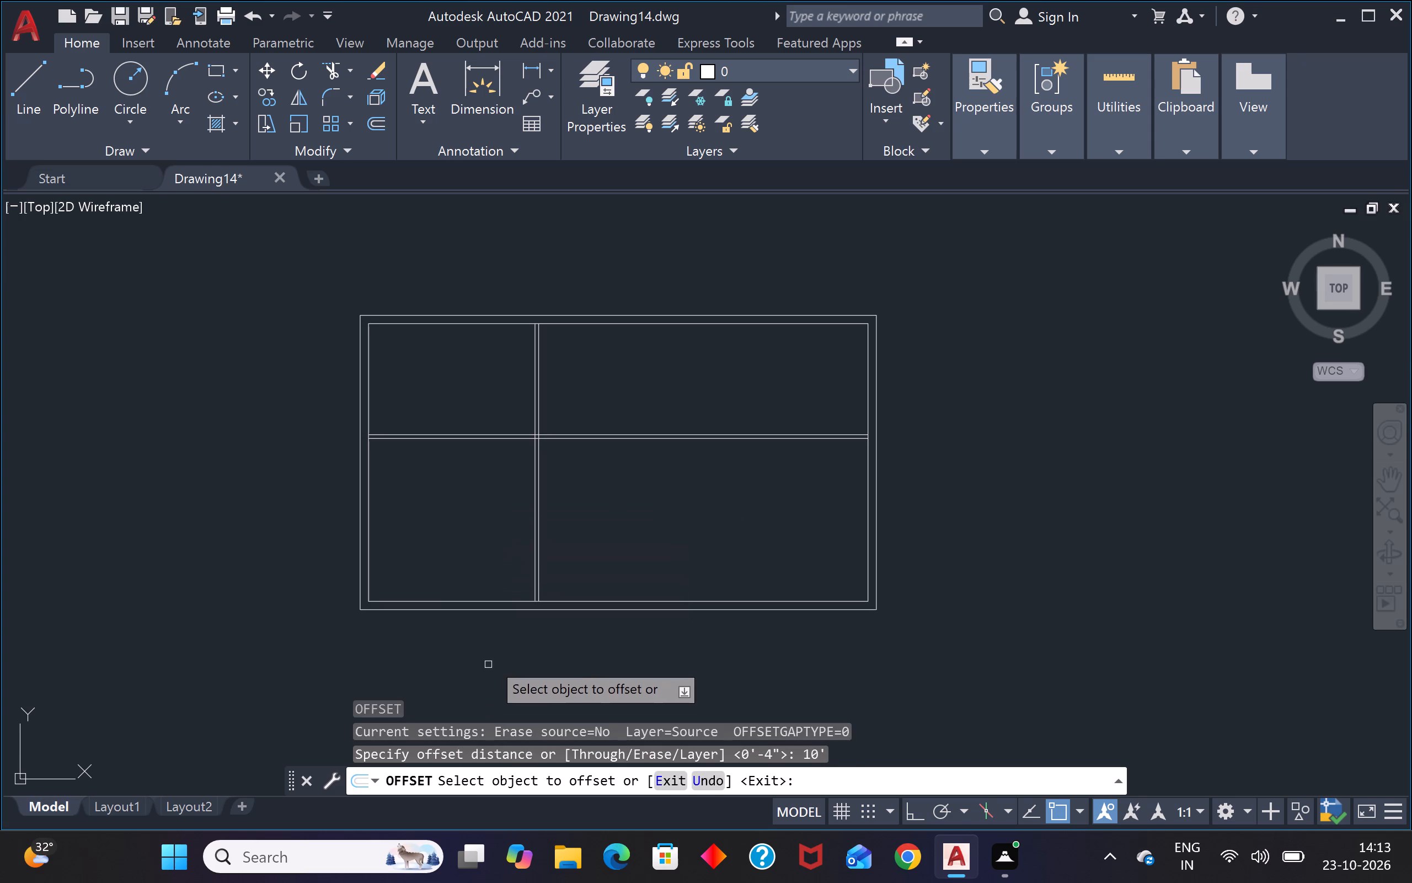
pyautogui.click(493, 599)
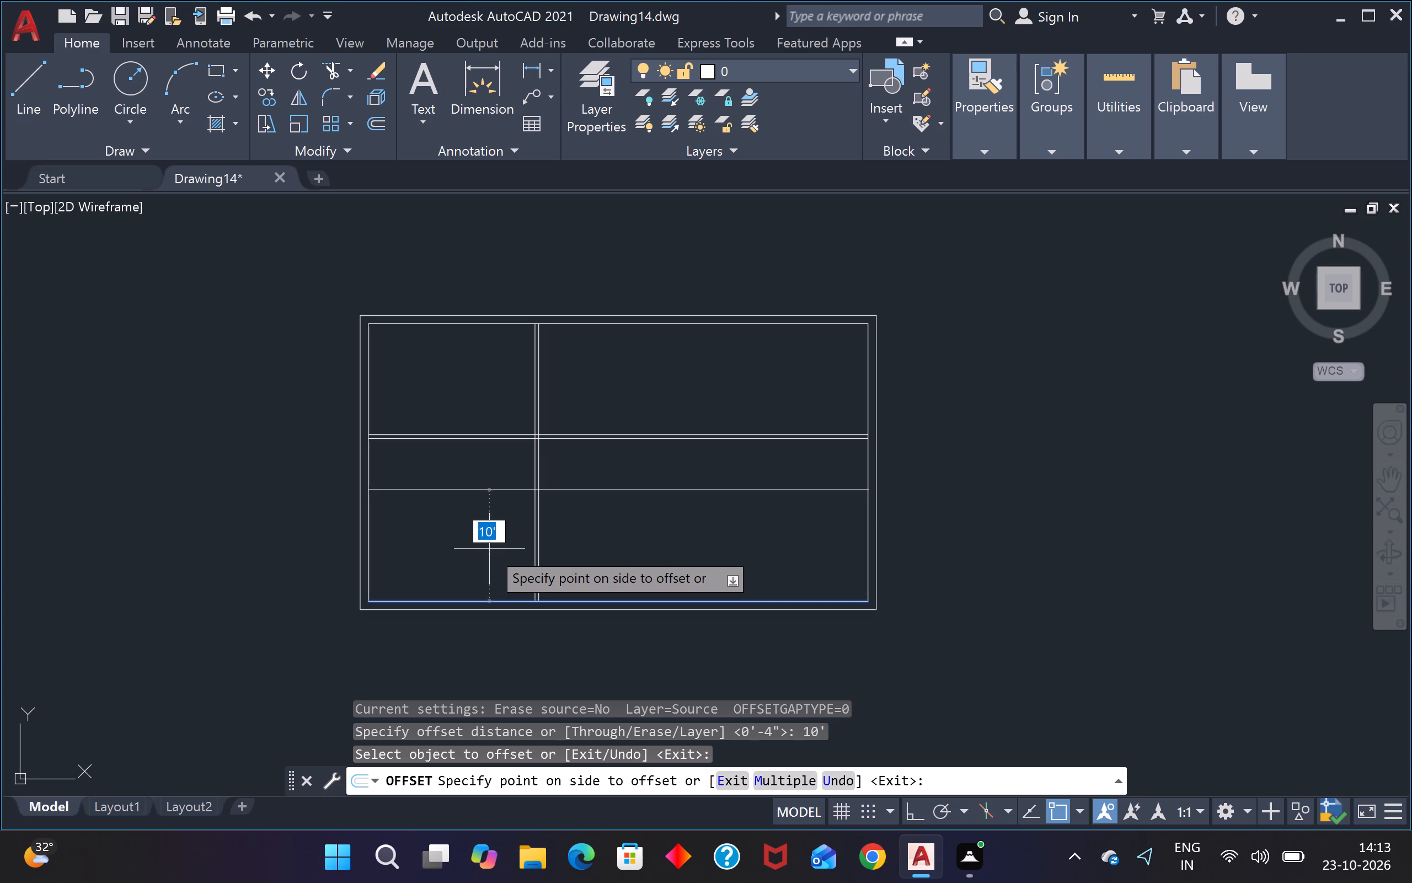
pyautogui.write("8'")
pyautogui.press('Return')
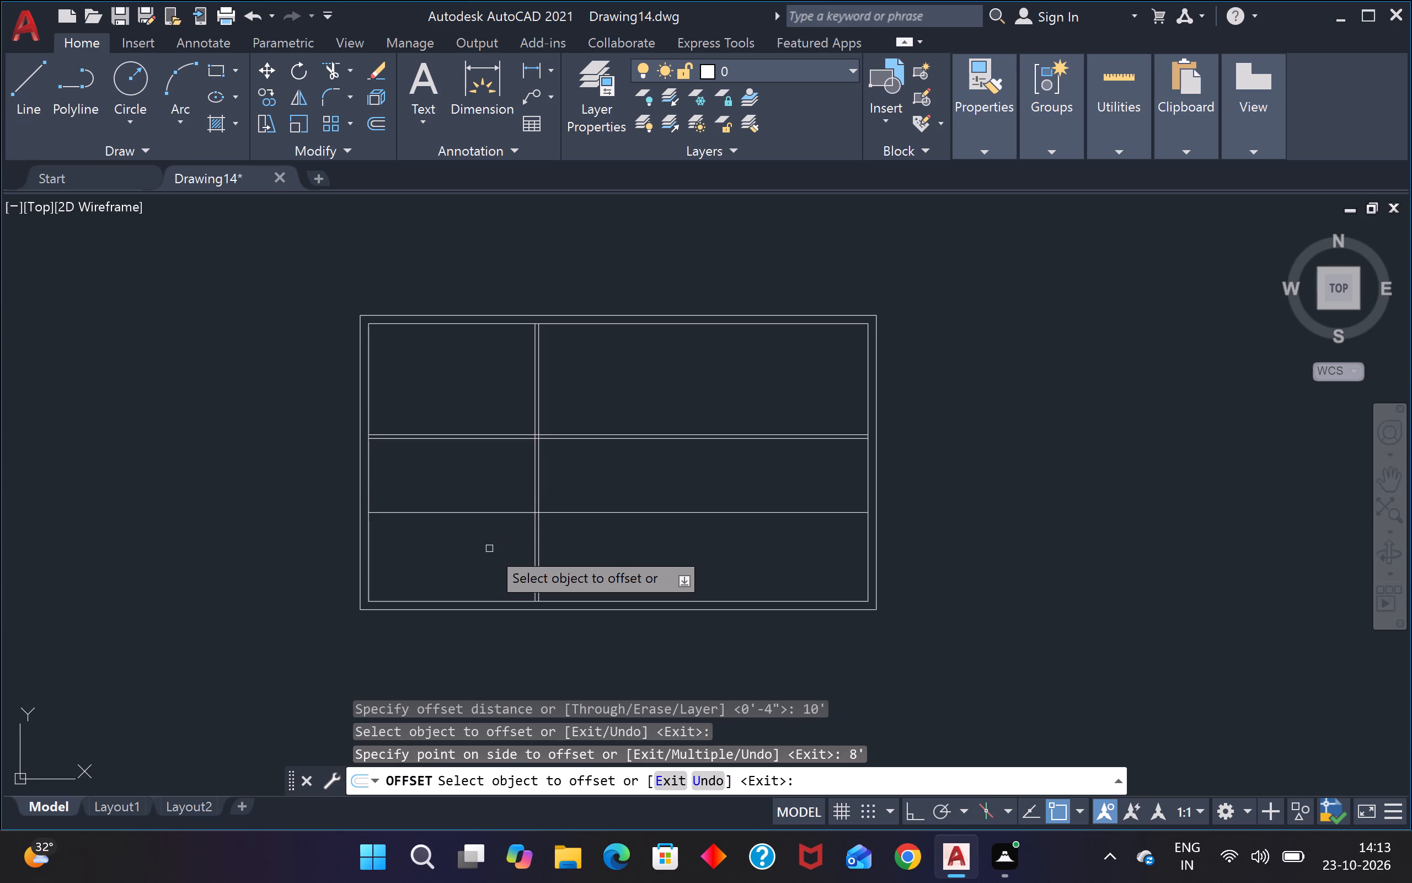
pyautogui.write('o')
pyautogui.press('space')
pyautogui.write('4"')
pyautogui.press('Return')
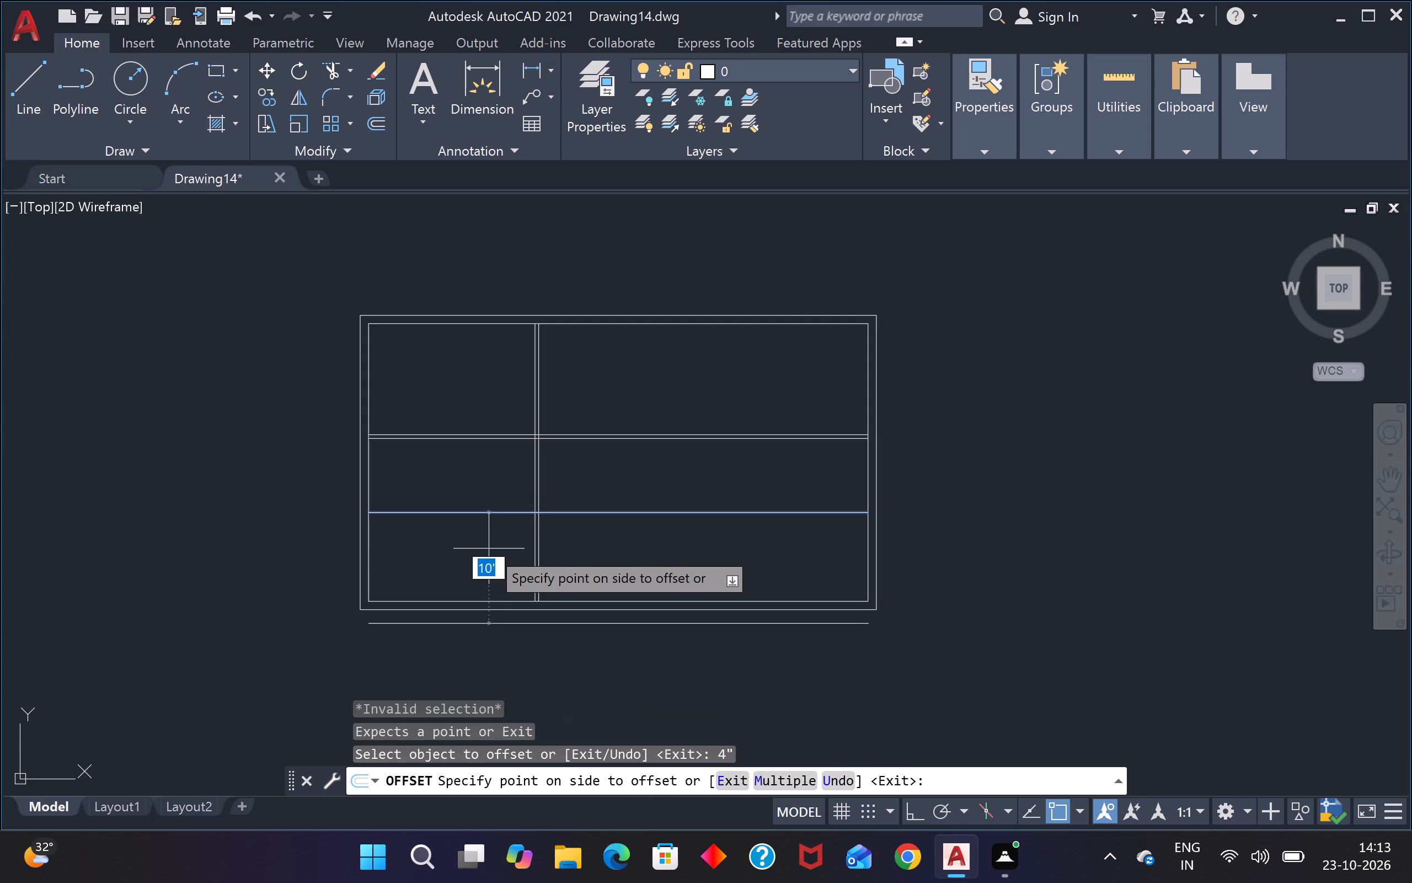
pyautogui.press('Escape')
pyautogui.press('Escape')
# Offset the new lower horizontal partition line 4" downward to give the wall its thickness.
pyautogui.write('o')
pyautogui.press('space')
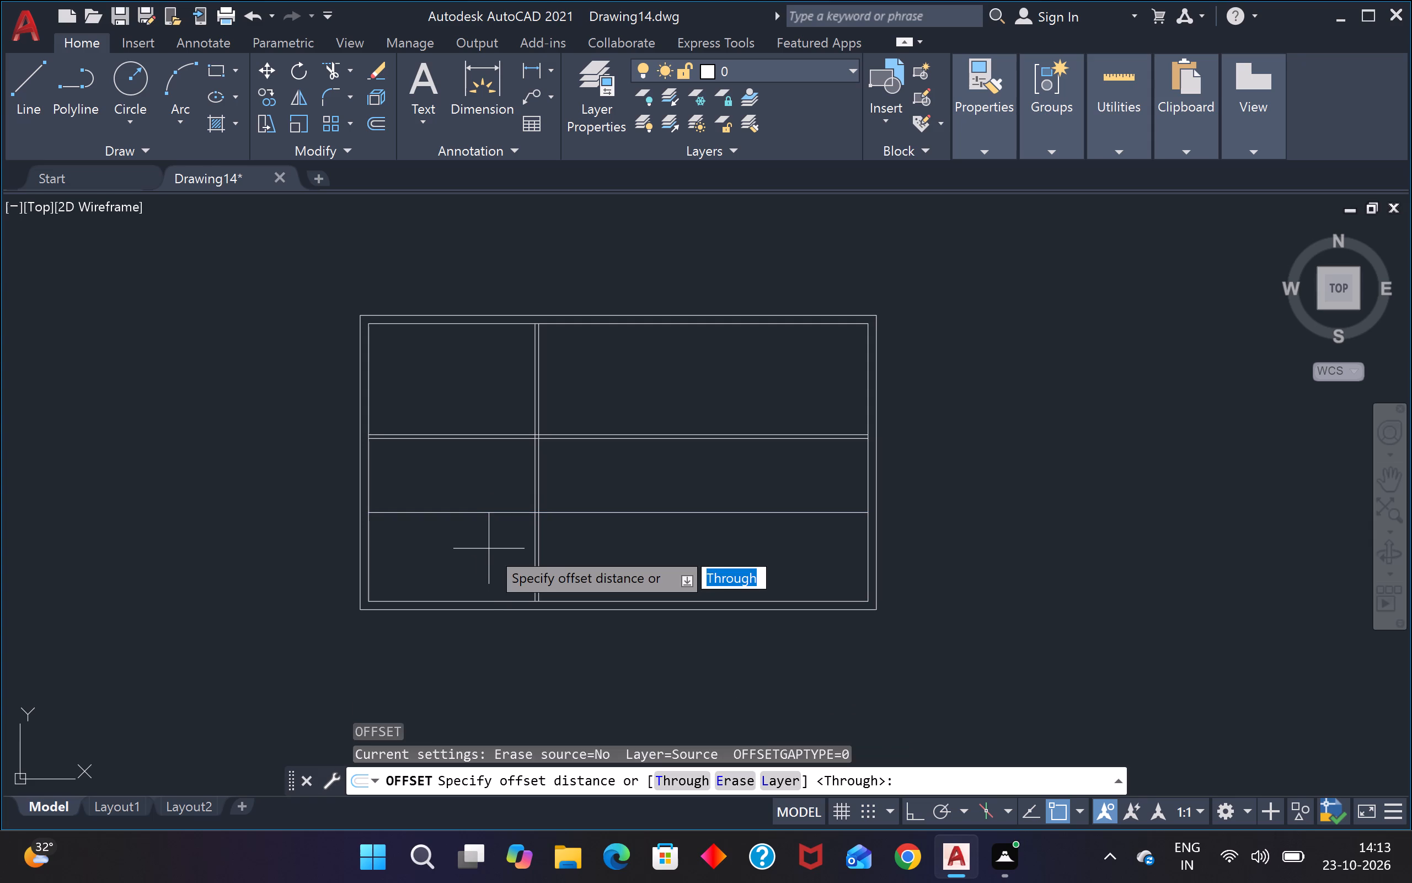
pyautogui.write('4"')
pyautogui.press('Return')
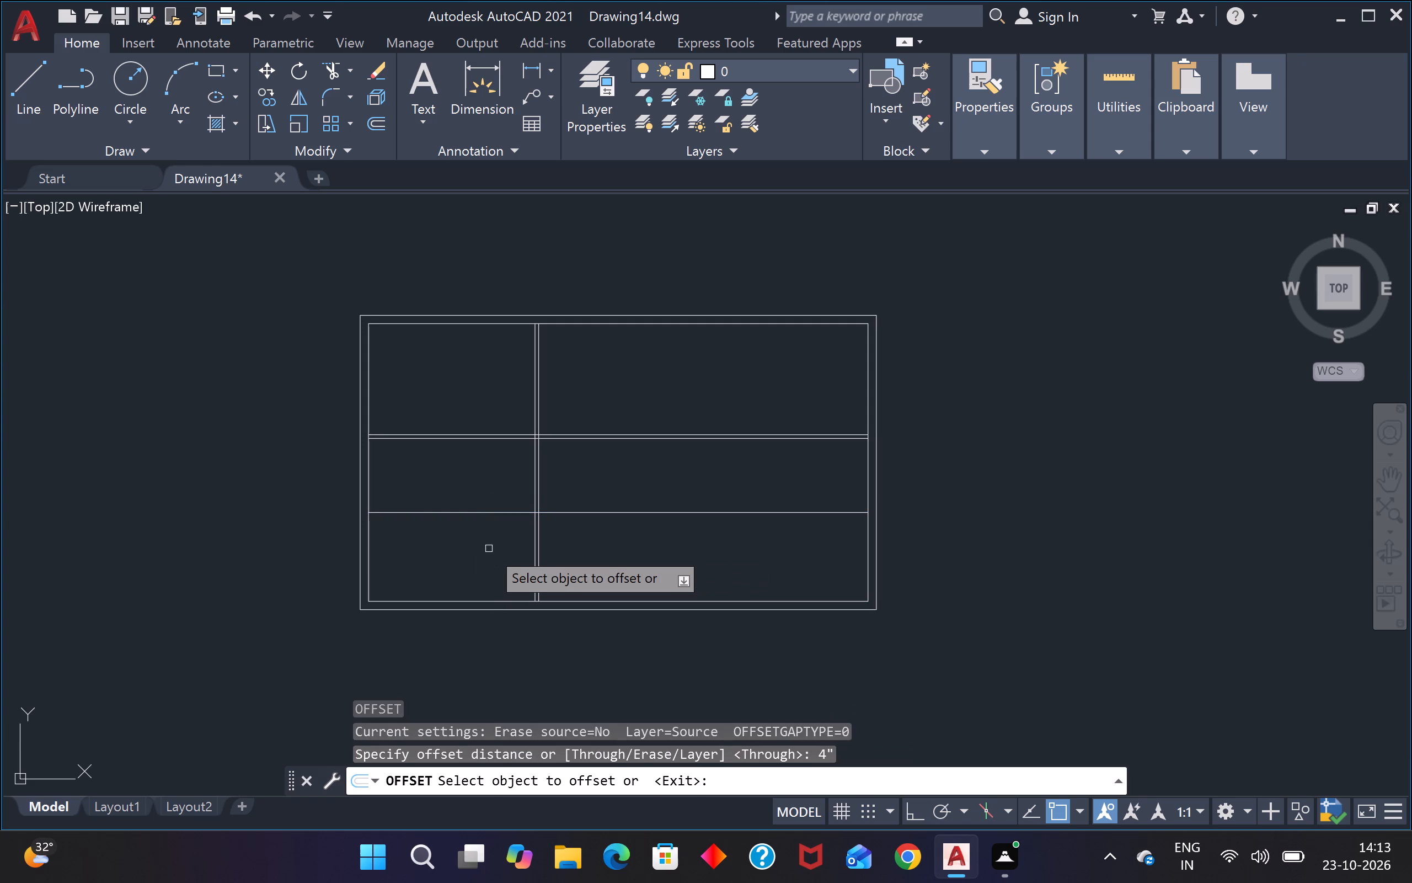
pyautogui.click(503, 510)
pyautogui.click(504, 583)
pyautogui.press('Escape')
pyautogui.press('Escape')
# Measure the space between the two horizontal partitions on the west side of the vertical partition.
pyautogui.scroll(4, 432, 475)
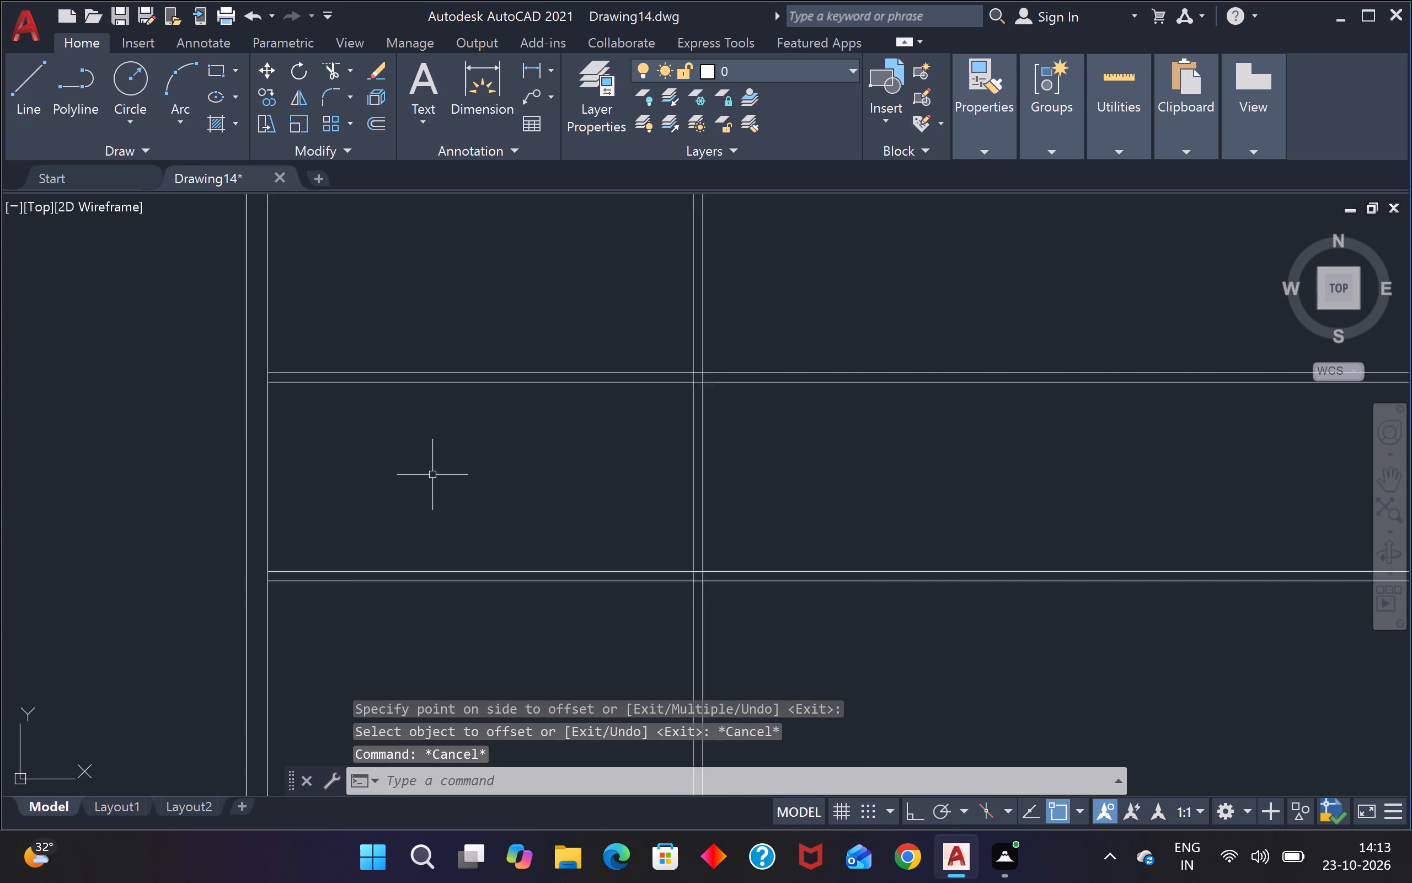
pyautogui.scroll(1, 432, 475)
pyautogui.scroll(-3, 432, 478)
pyautogui.scroll(2, 432, 481)
pyautogui.scroll(-1, 436, 482)
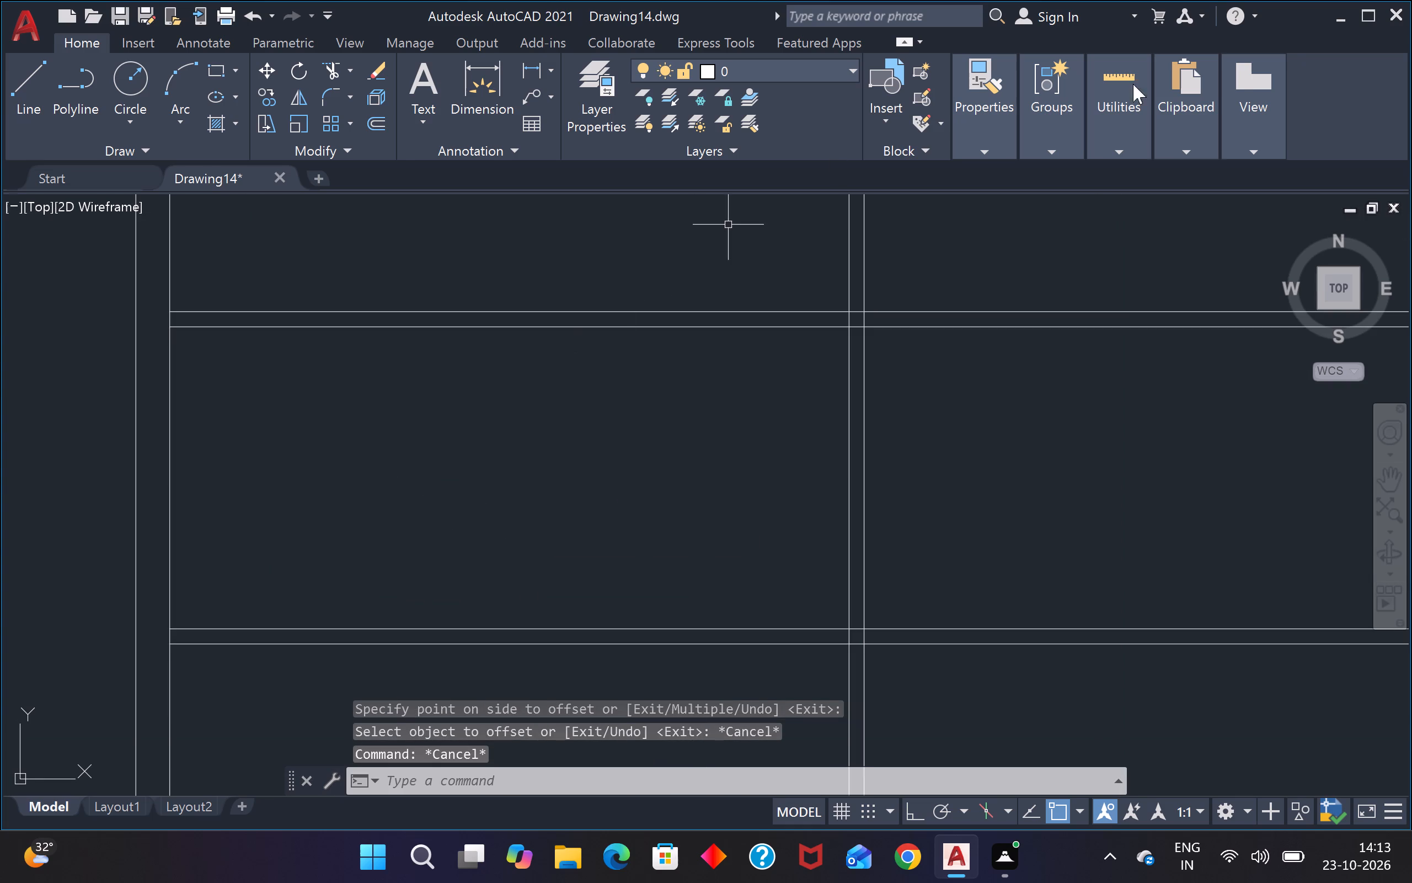
pyautogui.click(1109, 109)
pyautogui.click(1095, 189)
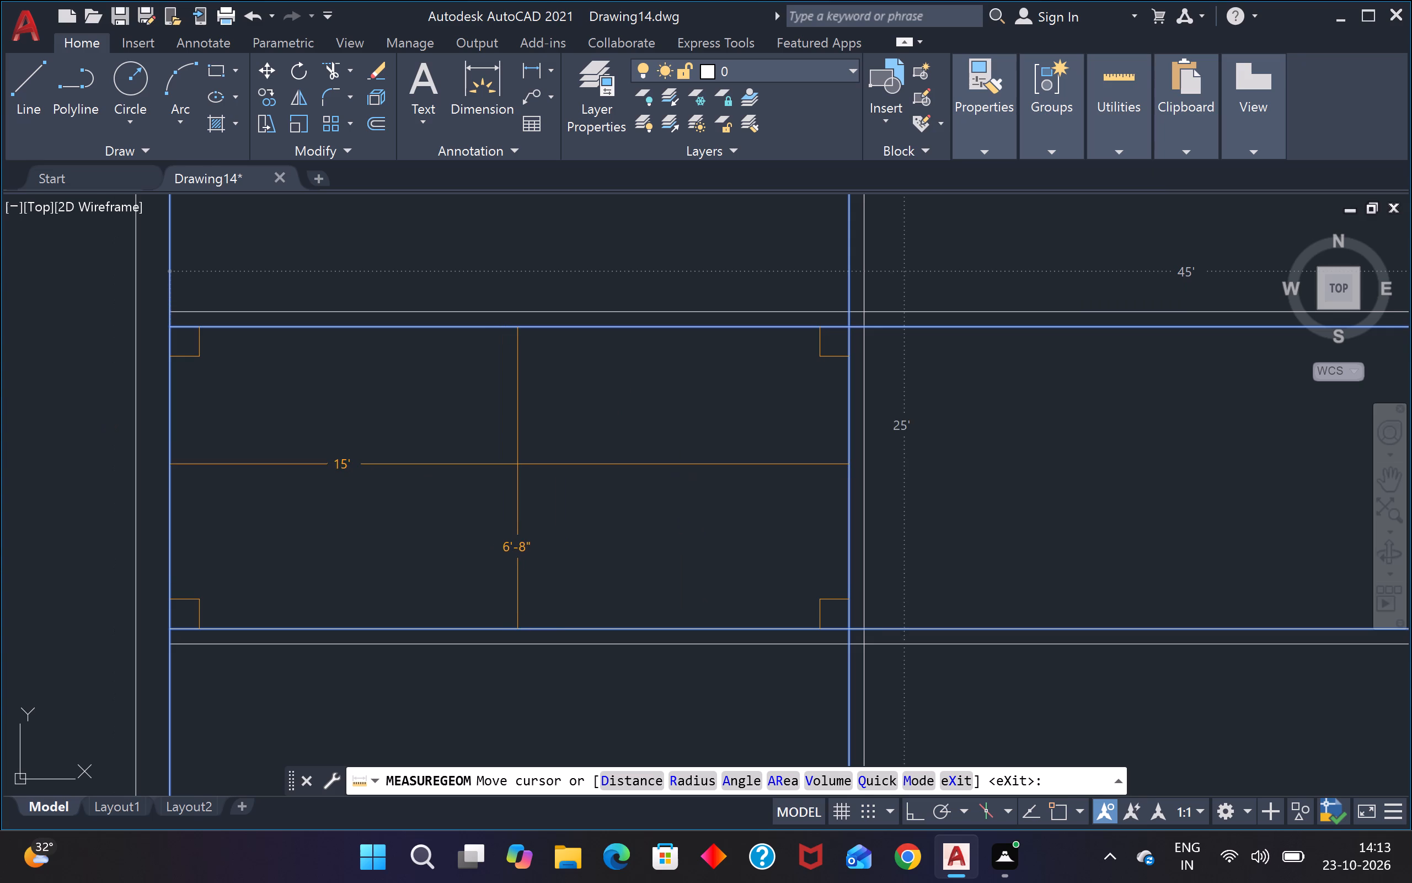
pyautogui.press('Escape')
pyautogui.press('Escape')
# Offset the upper line of the lower horizontal partition 4' upward.
pyautogui.write('o')
pyautogui.press('space')
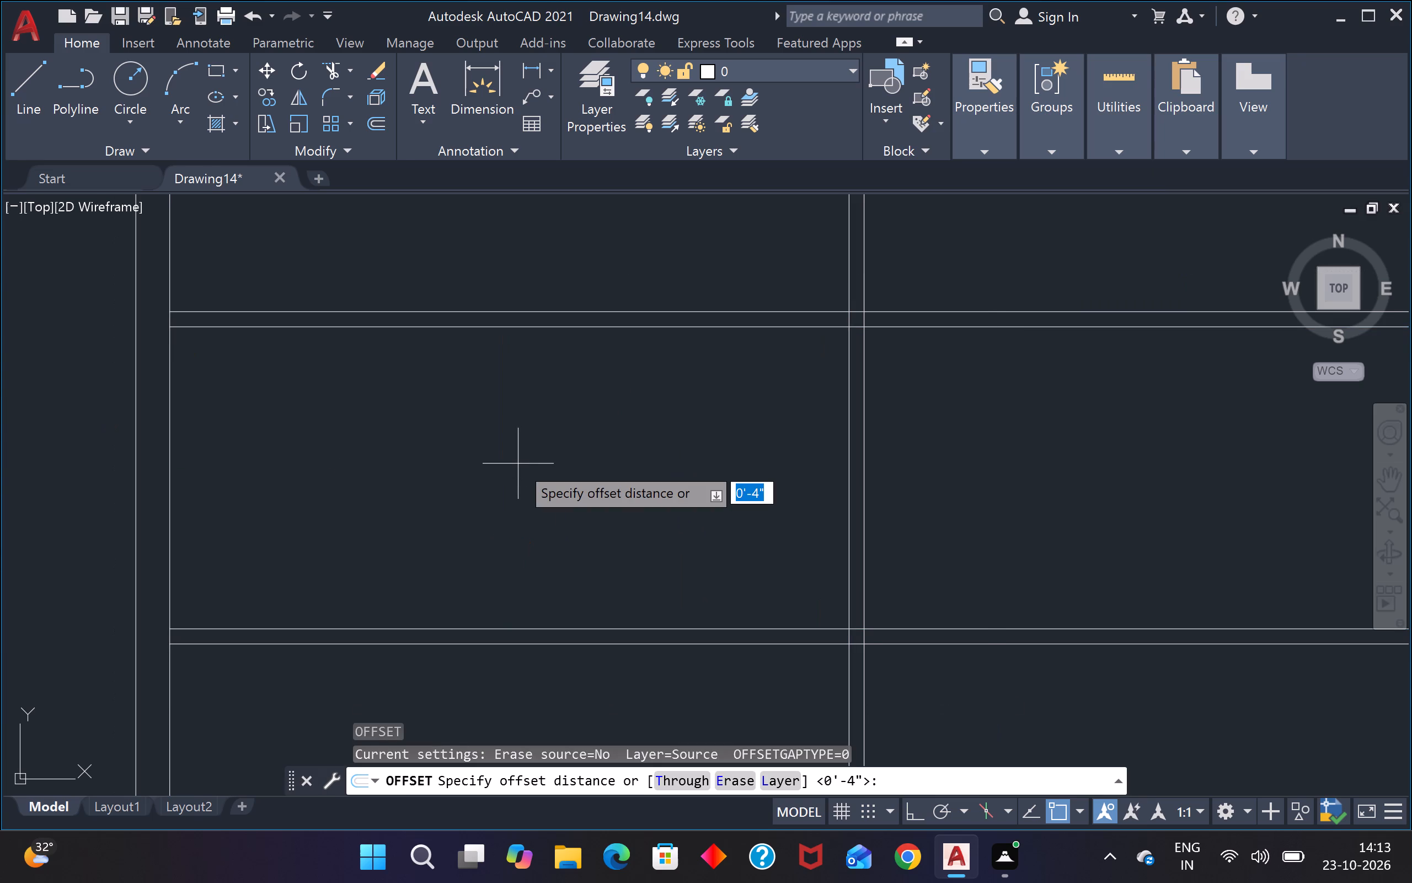
pyautogui.write("4'")
pyautogui.press('Return')
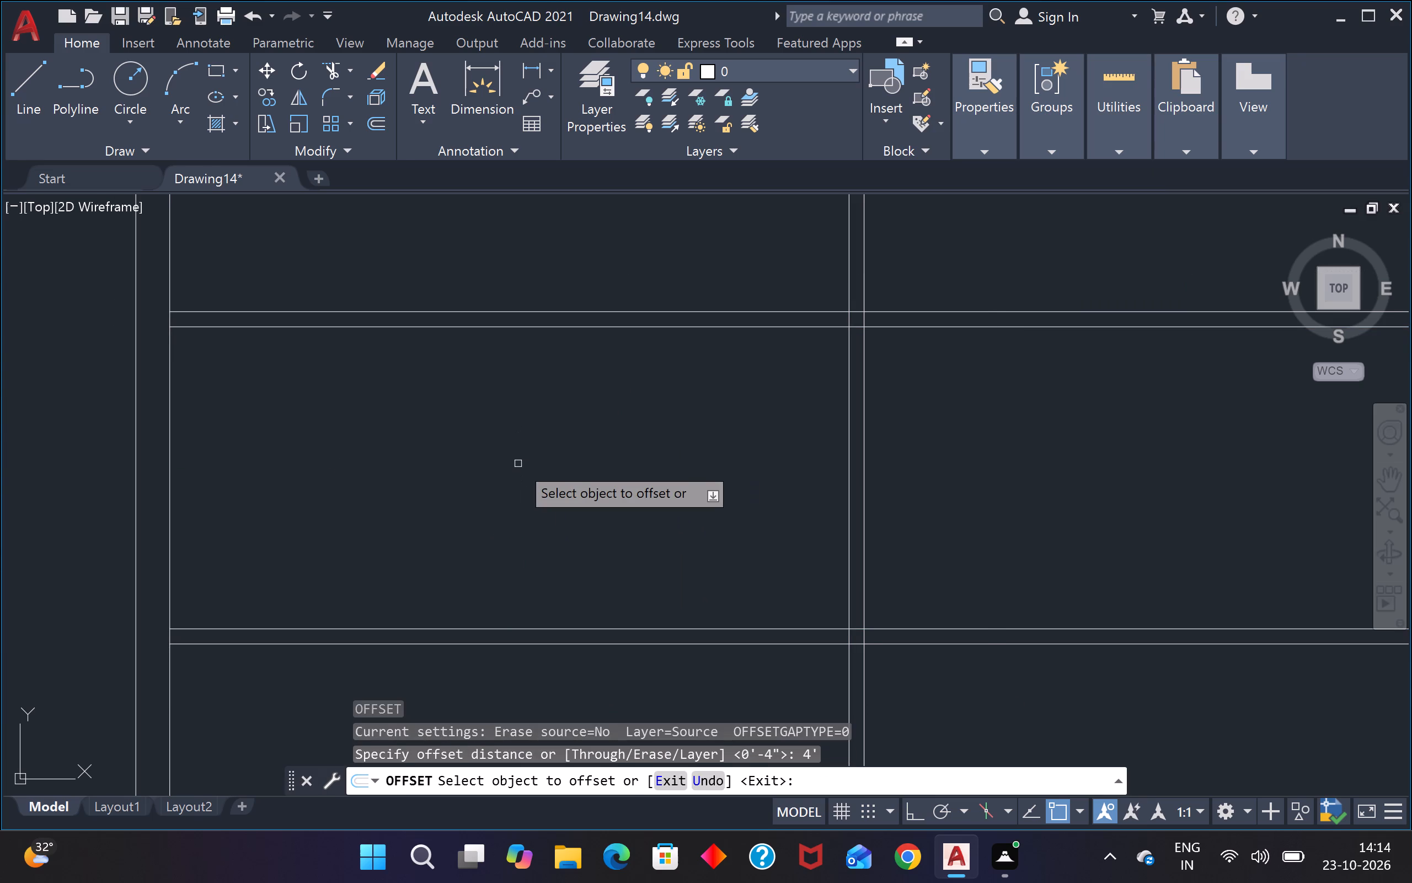
pyautogui.click(485, 630)
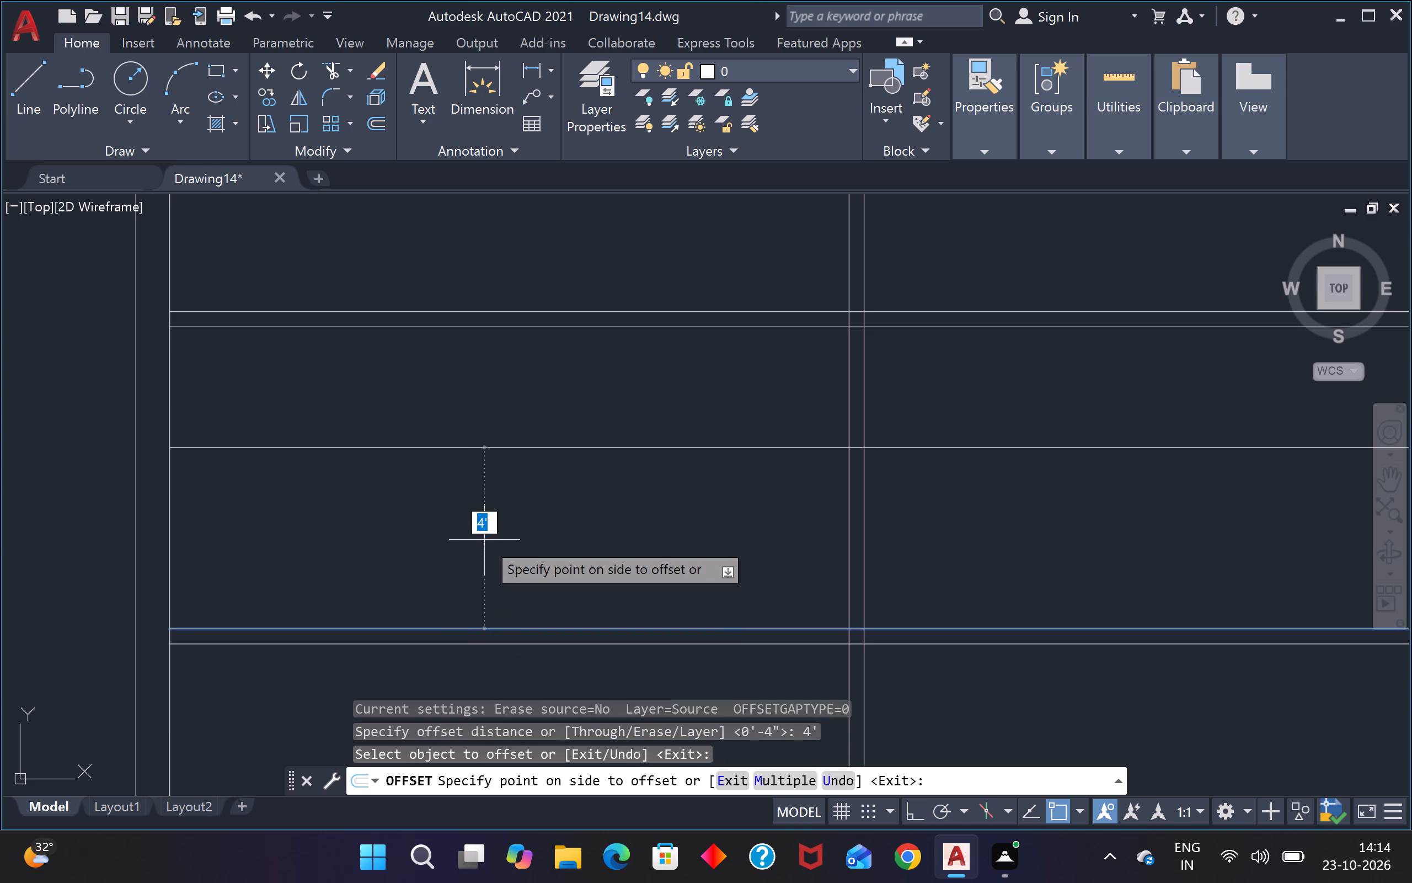
pyautogui.click(484, 540)
pyautogui.press('Escape')
pyautogui.press('Escape')
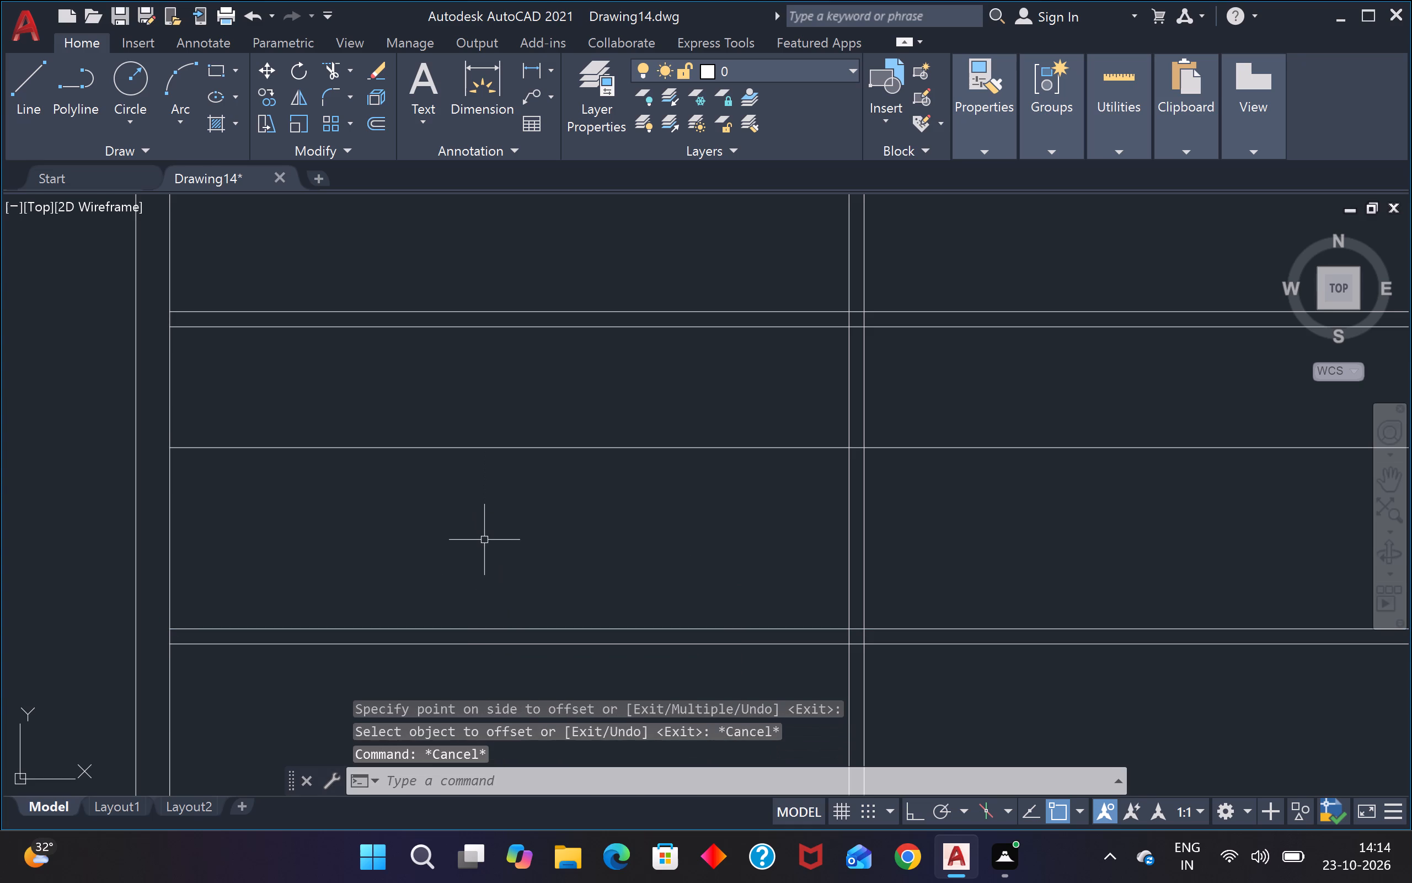
# Offset the new middle horizontal partition line 4" downward to give the wall its thickness.
pyautogui.write('o')
pyautogui.press('space')
pyautogui.write('4"')
pyautogui.press('Return')
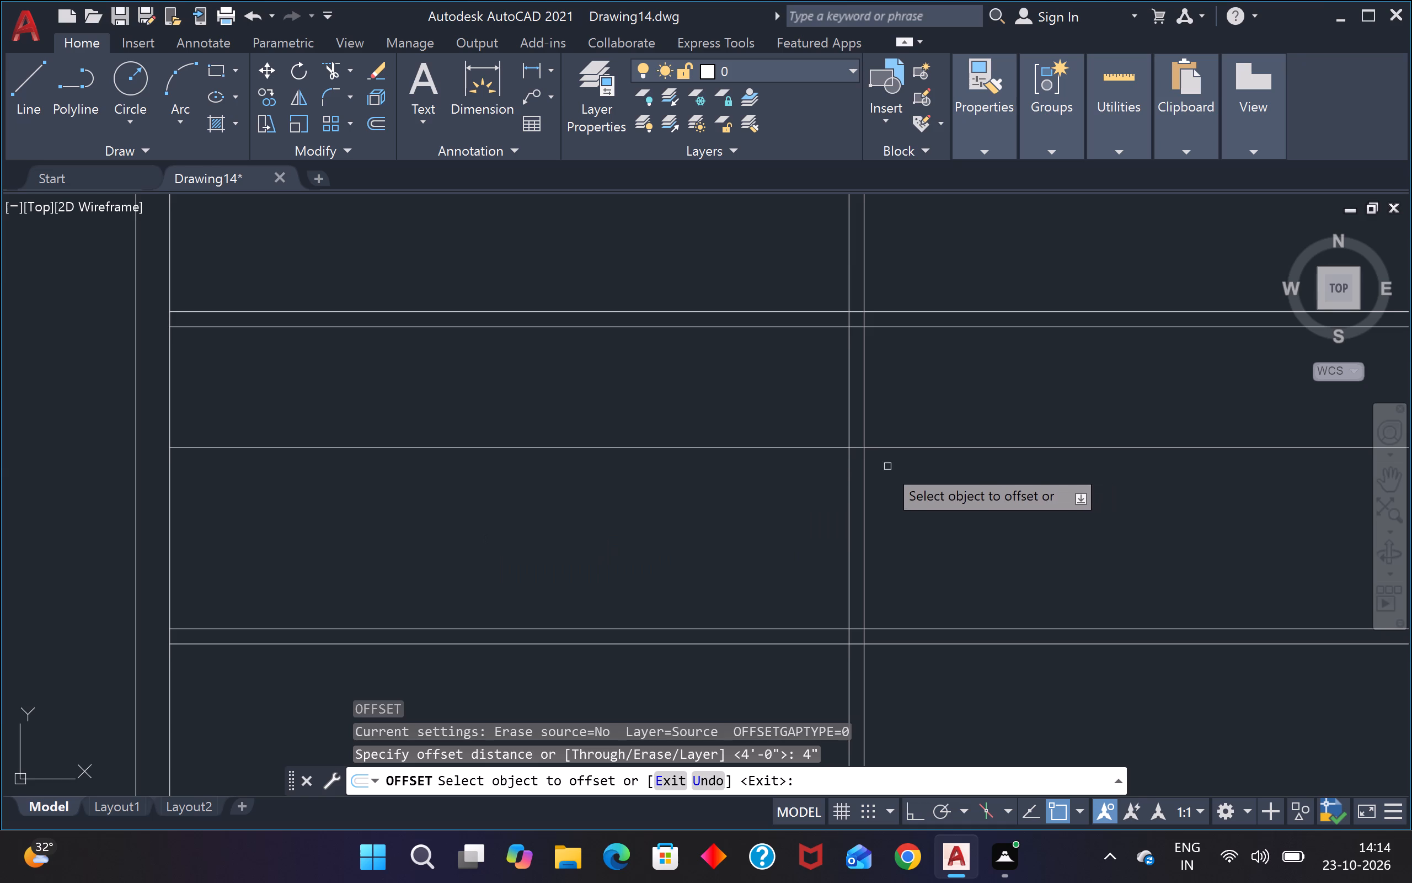
pyautogui.click(793, 449)
pyautogui.click(772, 535)
pyautogui.scroll(-3, 772, 535)
pyautogui.scroll(1, 529, 314)
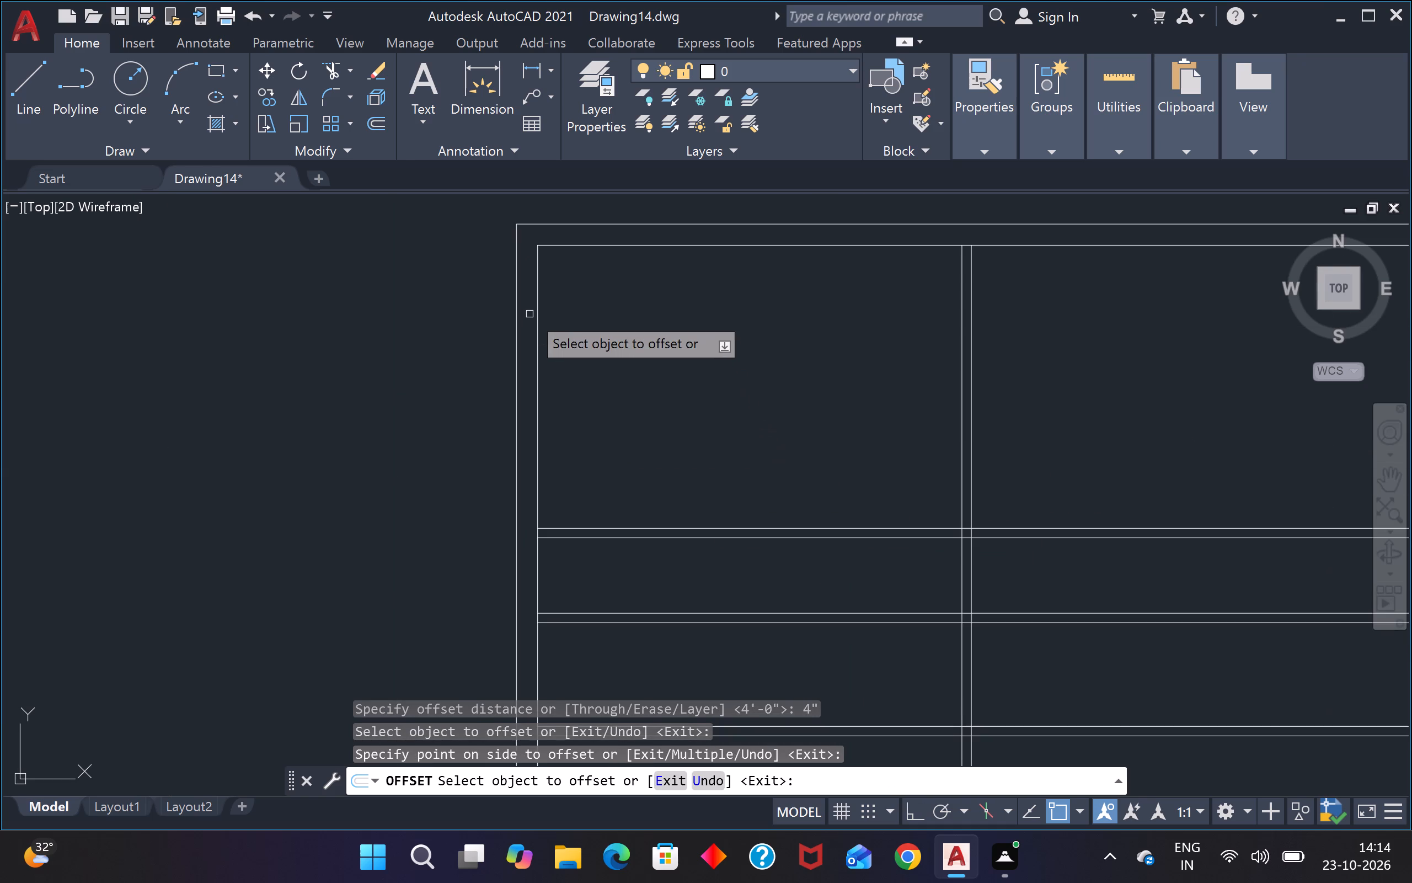
pyautogui.press('Escape')
pyautogui.press('Escape')
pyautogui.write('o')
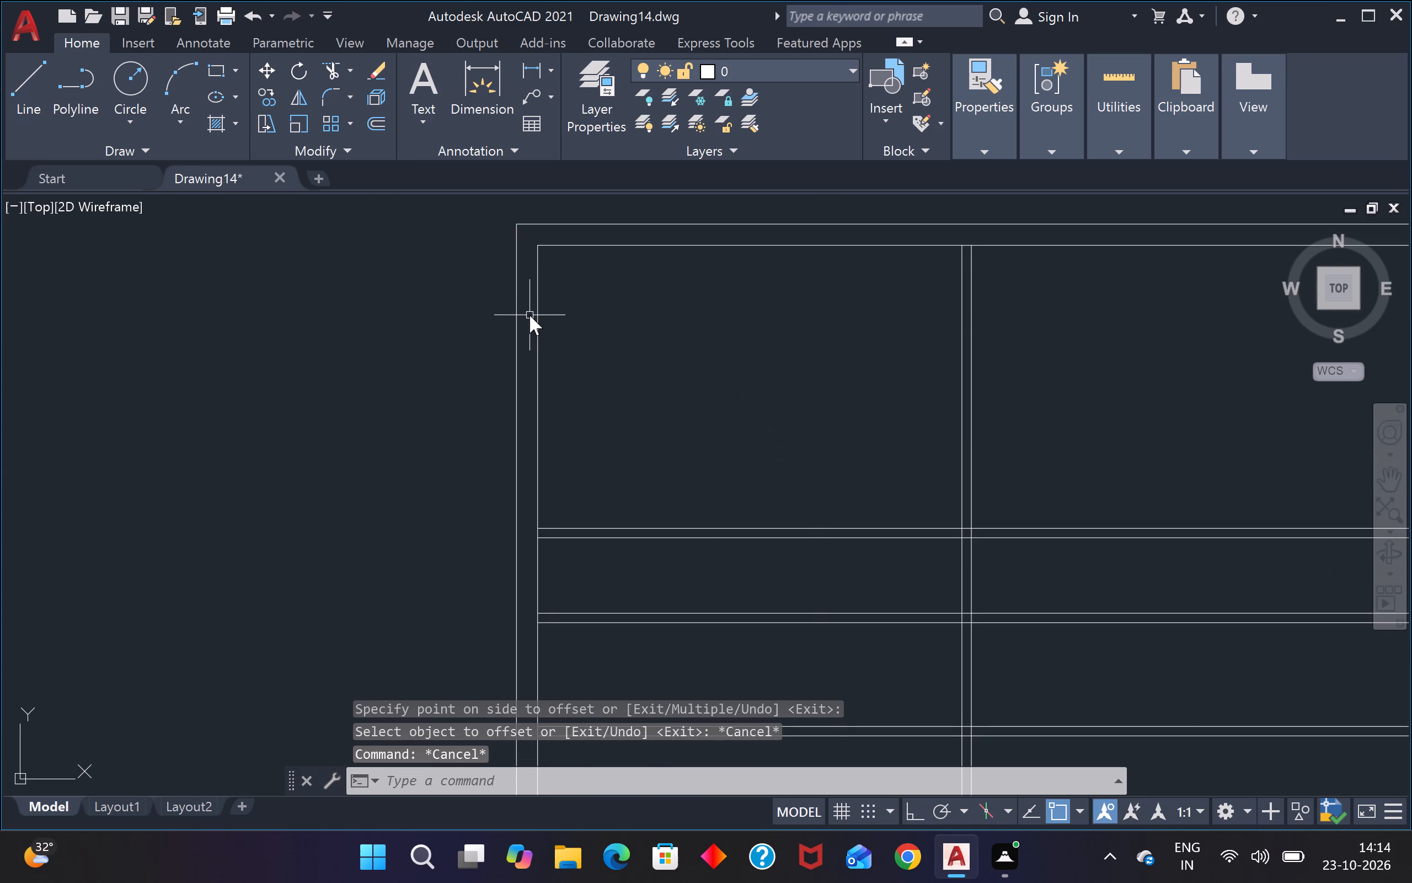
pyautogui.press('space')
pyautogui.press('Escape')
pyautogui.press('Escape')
# Trim away the lines of all three horizontal partitions to the right of the vertical partition.
pyautogui.write('tr')
pyautogui.press('space')
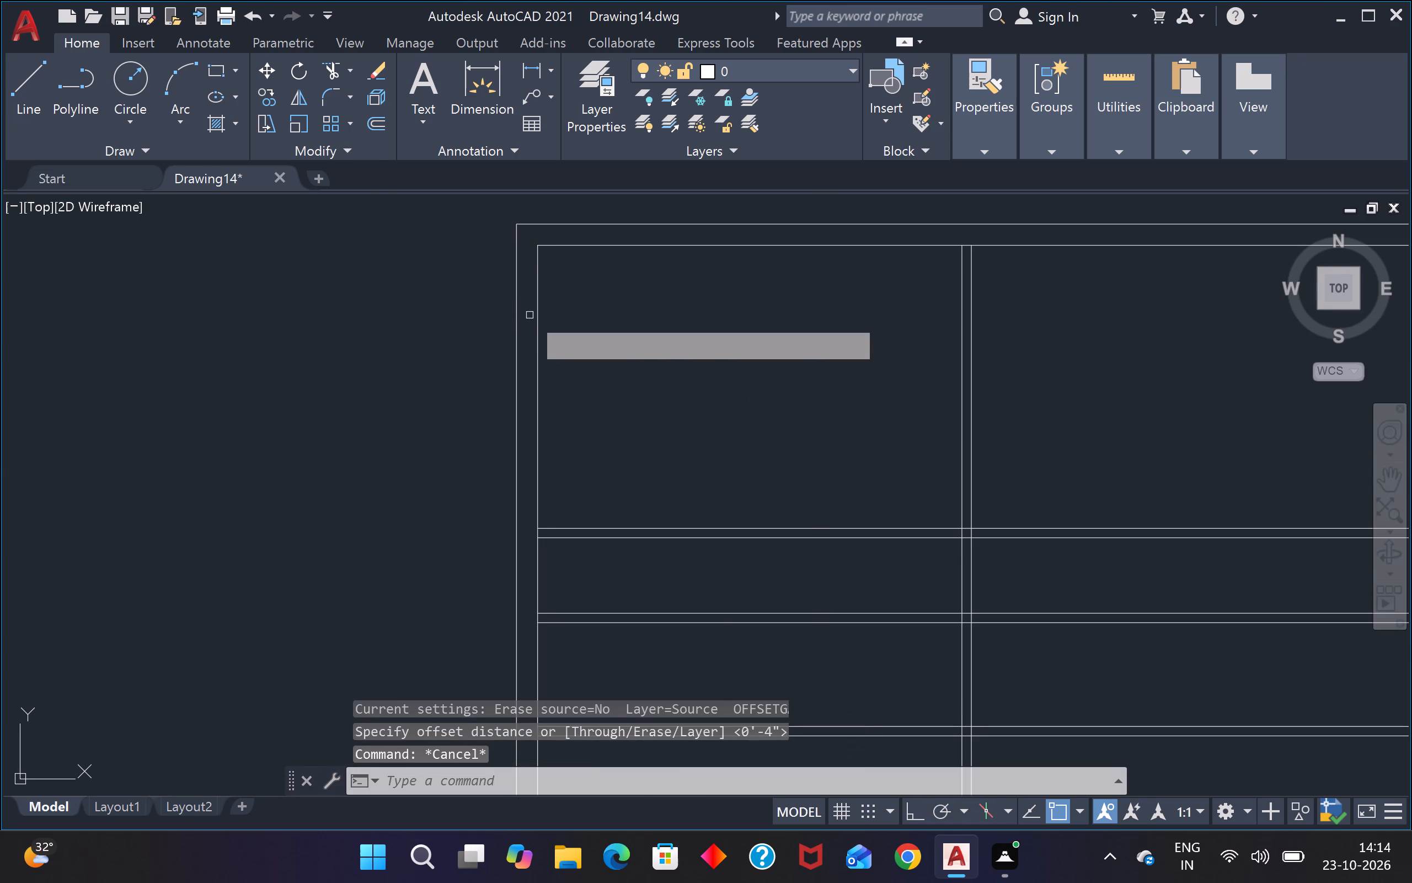
pyautogui.scroll(-2, 1153, 464)
pyautogui.click(1153, 455)
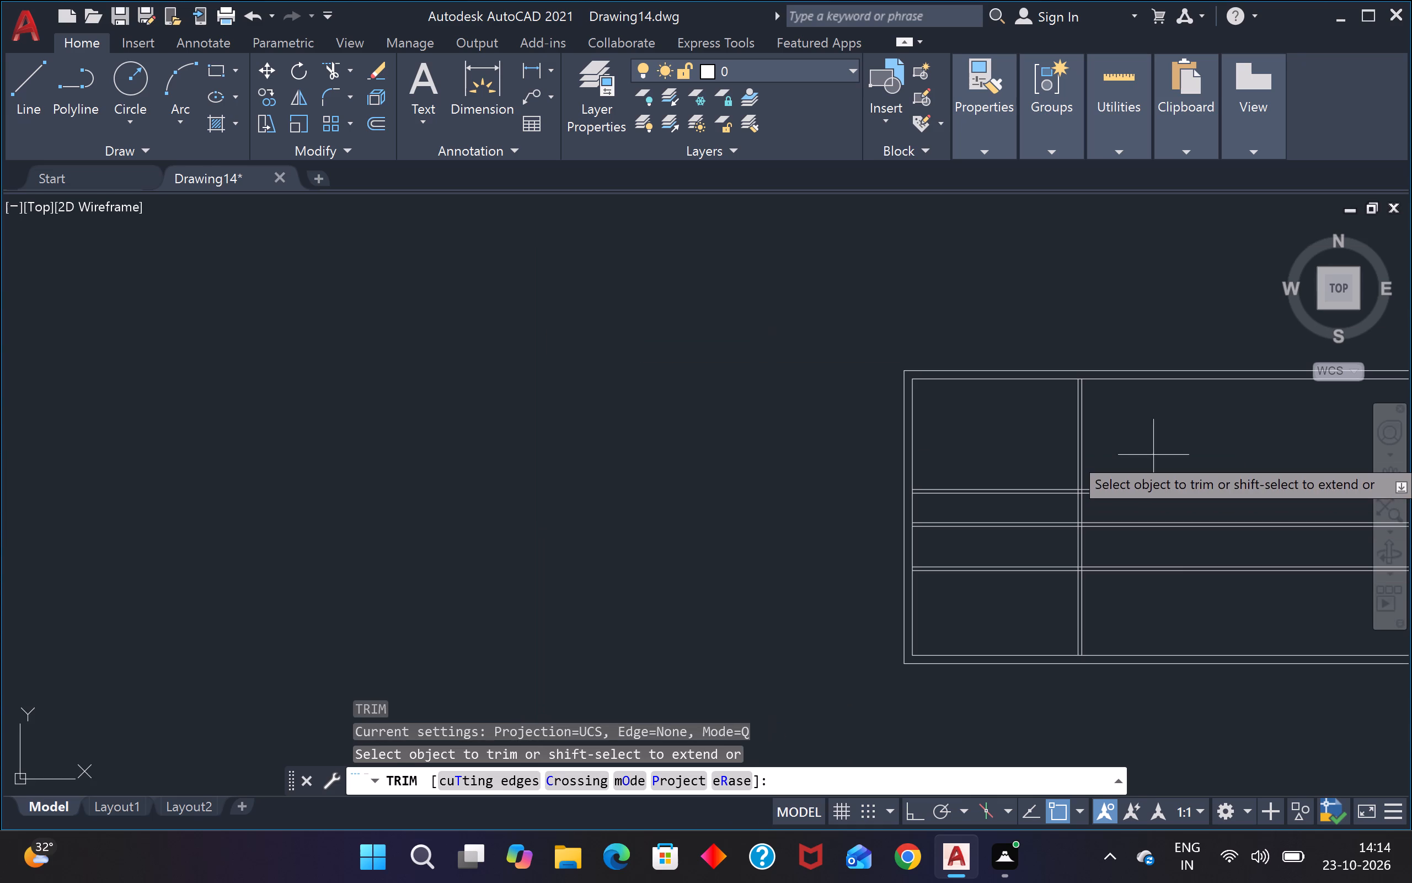
pyautogui.click(1134, 615)
# Trim the left outer wall's inner line between the two lines of the top horizontal partition.
pyautogui.scroll(1, 945, 535)
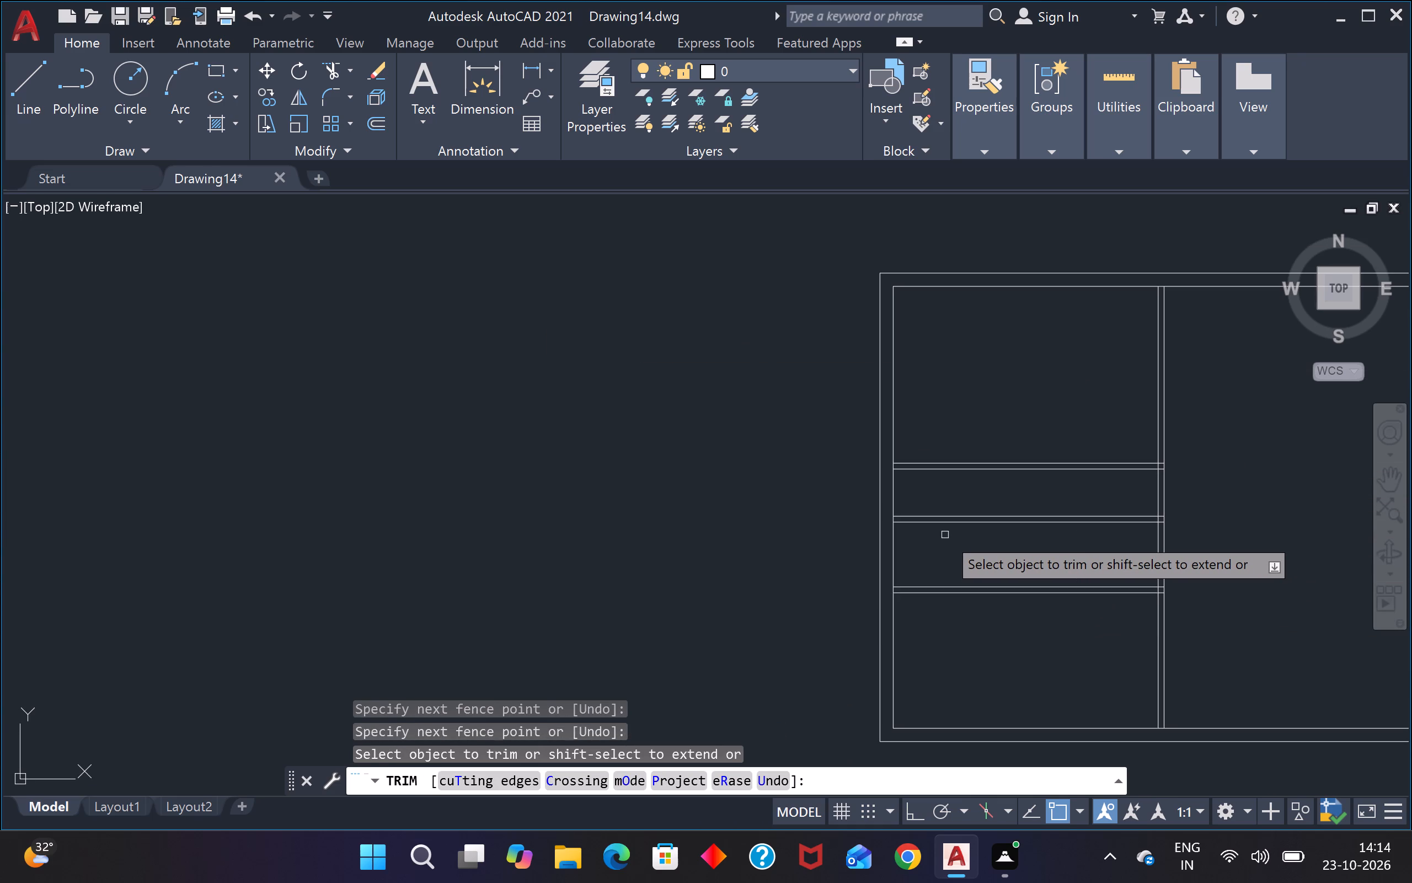
pyautogui.scroll(2, 881, 445)
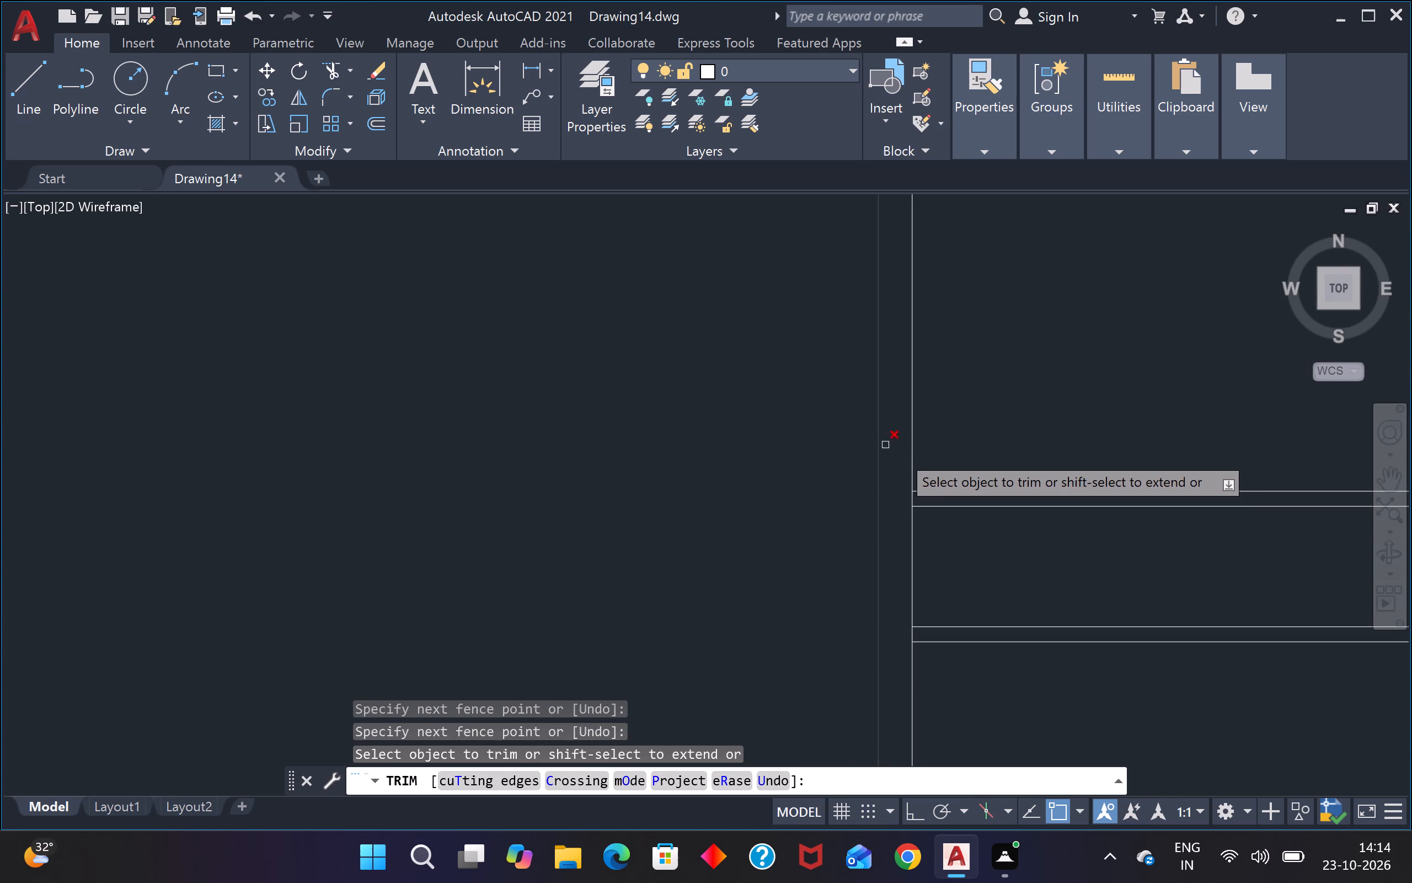
pyautogui.scroll(3, 907, 485)
pyautogui.click(908, 519)
pyautogui.click(944, 518)
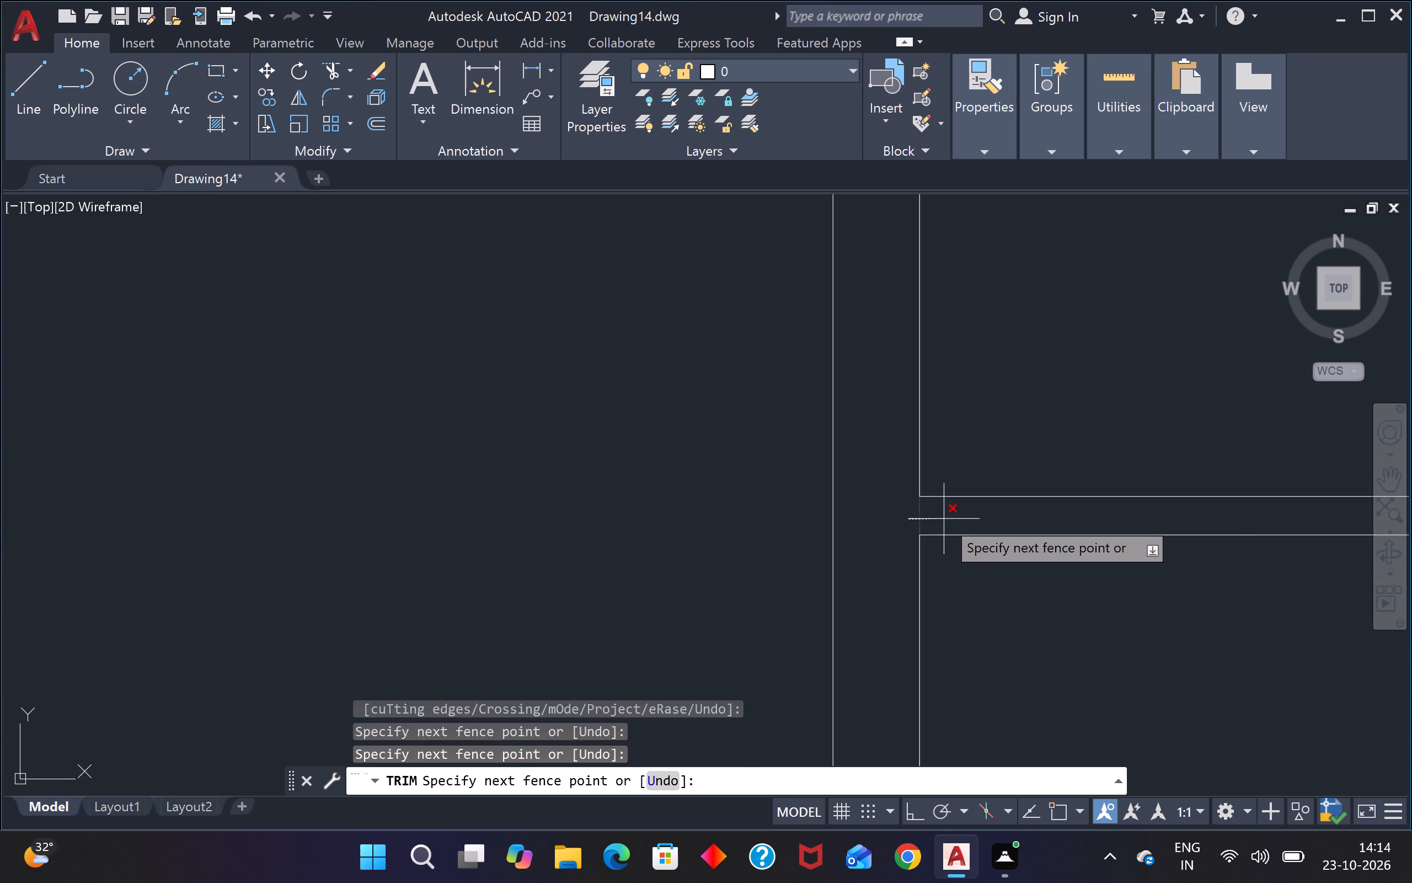
# Trim the left outer wall's inner line between the two lines of the middle horizontal partition.
pyautogui.scroll(-3, 941, 518)
pyautogui.scroll(-3, 965, 446)
pyautogui.scroll(-2, 995, 401)
pyautogui.scroll(1, 1000, 394)
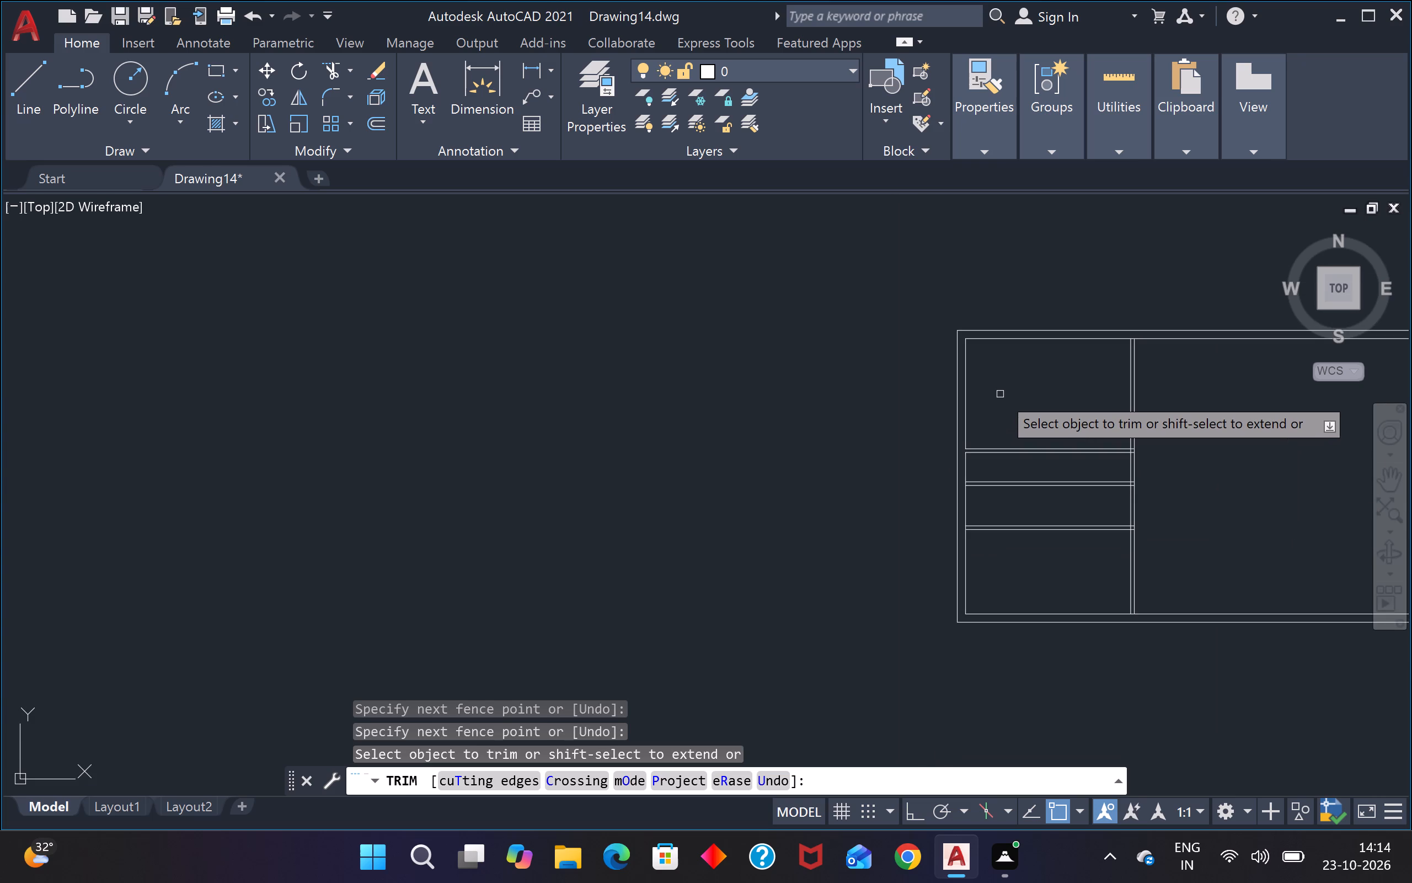
pyautogui.scroll(1, 1000, 394)
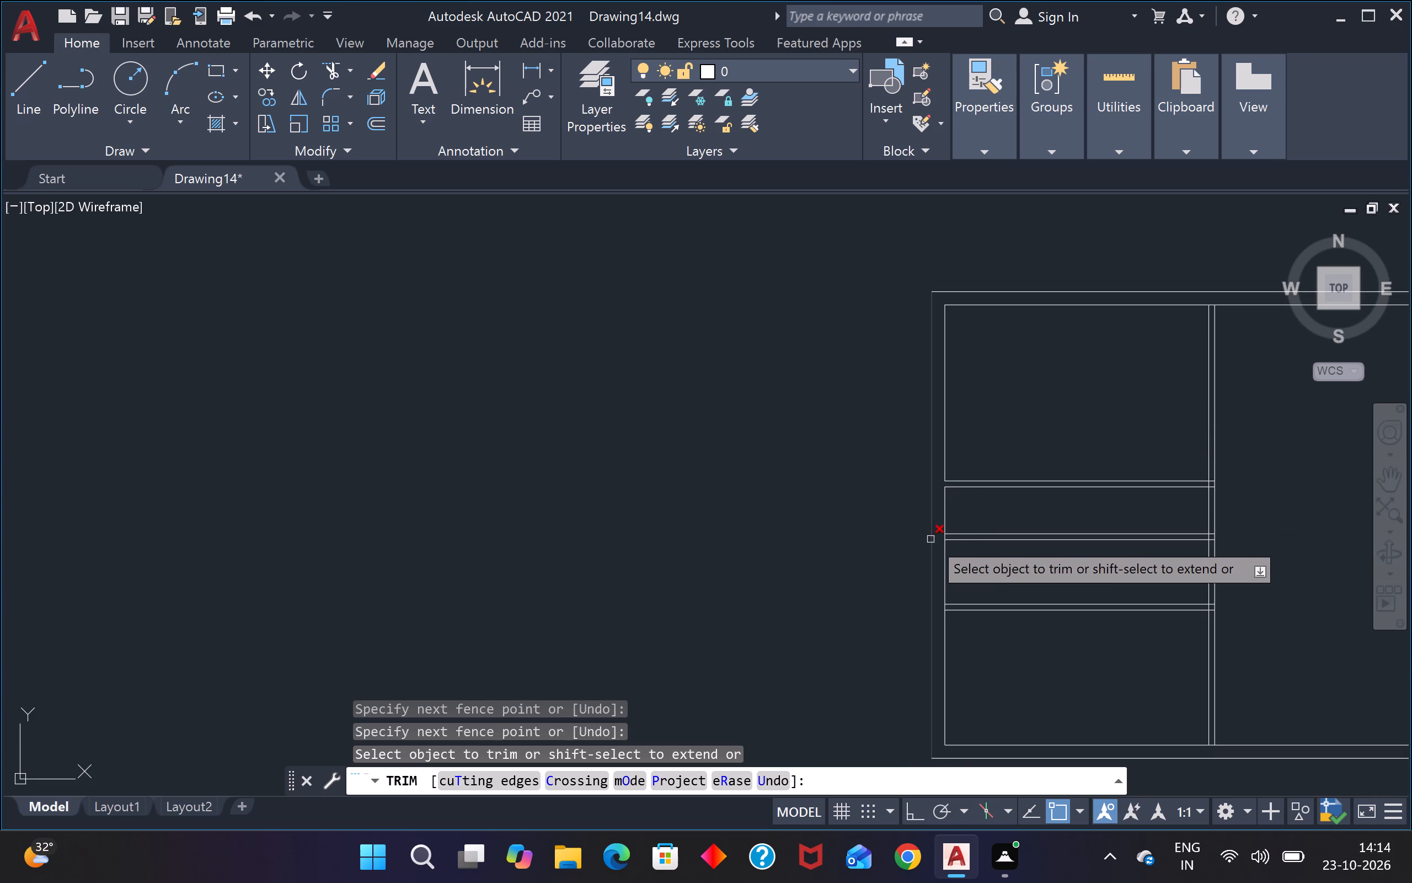
pyautogui.scroll(4, 934, 538)
pyautogui.click(980, 536)
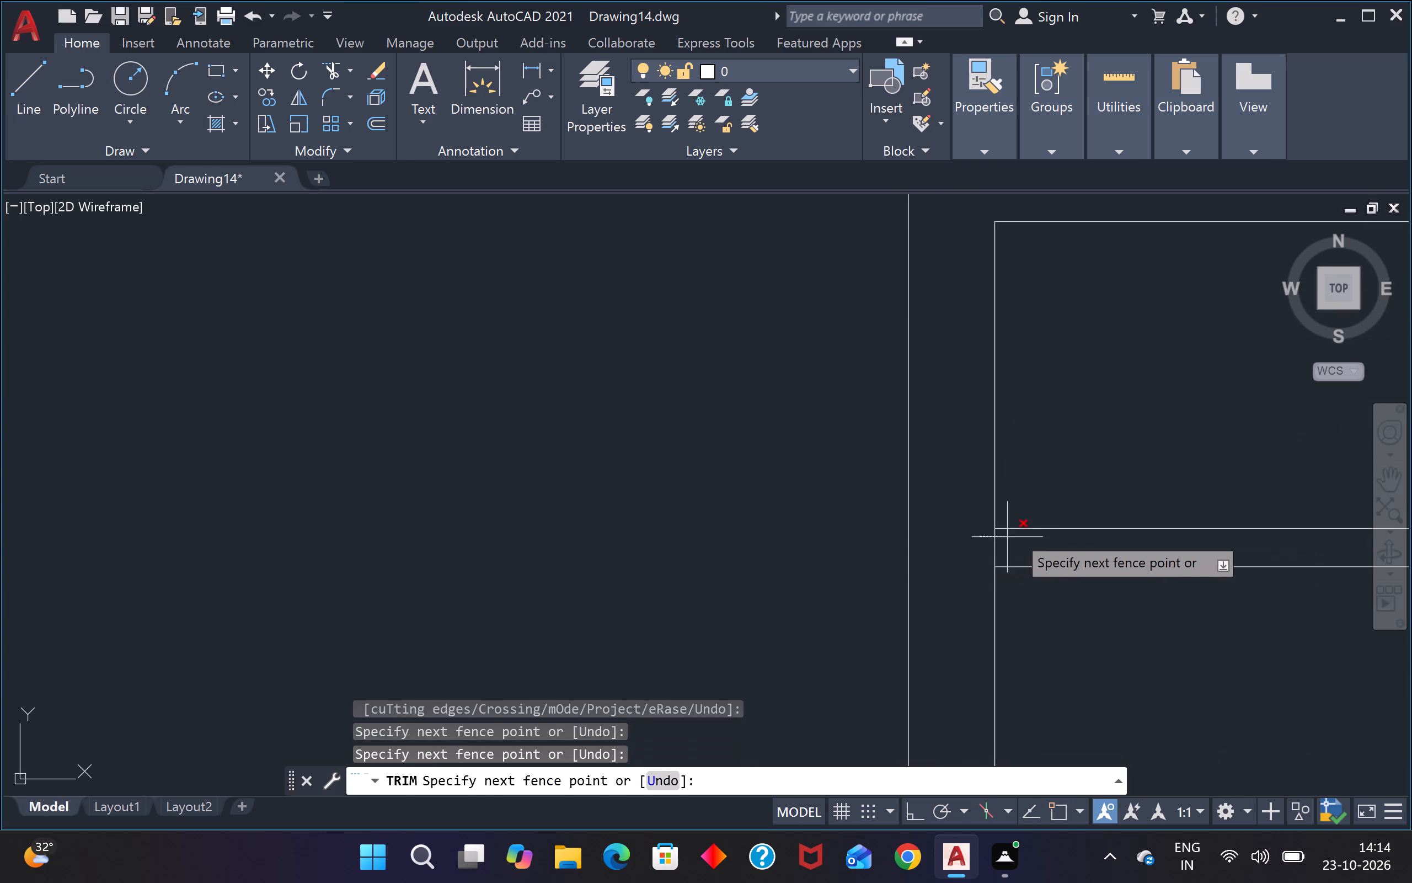
pyautogui.click(1015, 533)
# Trim the left outer wall's inner line between the two lines of the lowest horizontal partition.
pyautogui.scroll(-4, 1013, 534)
pyautogui.scroll(-2, 1056, 635)
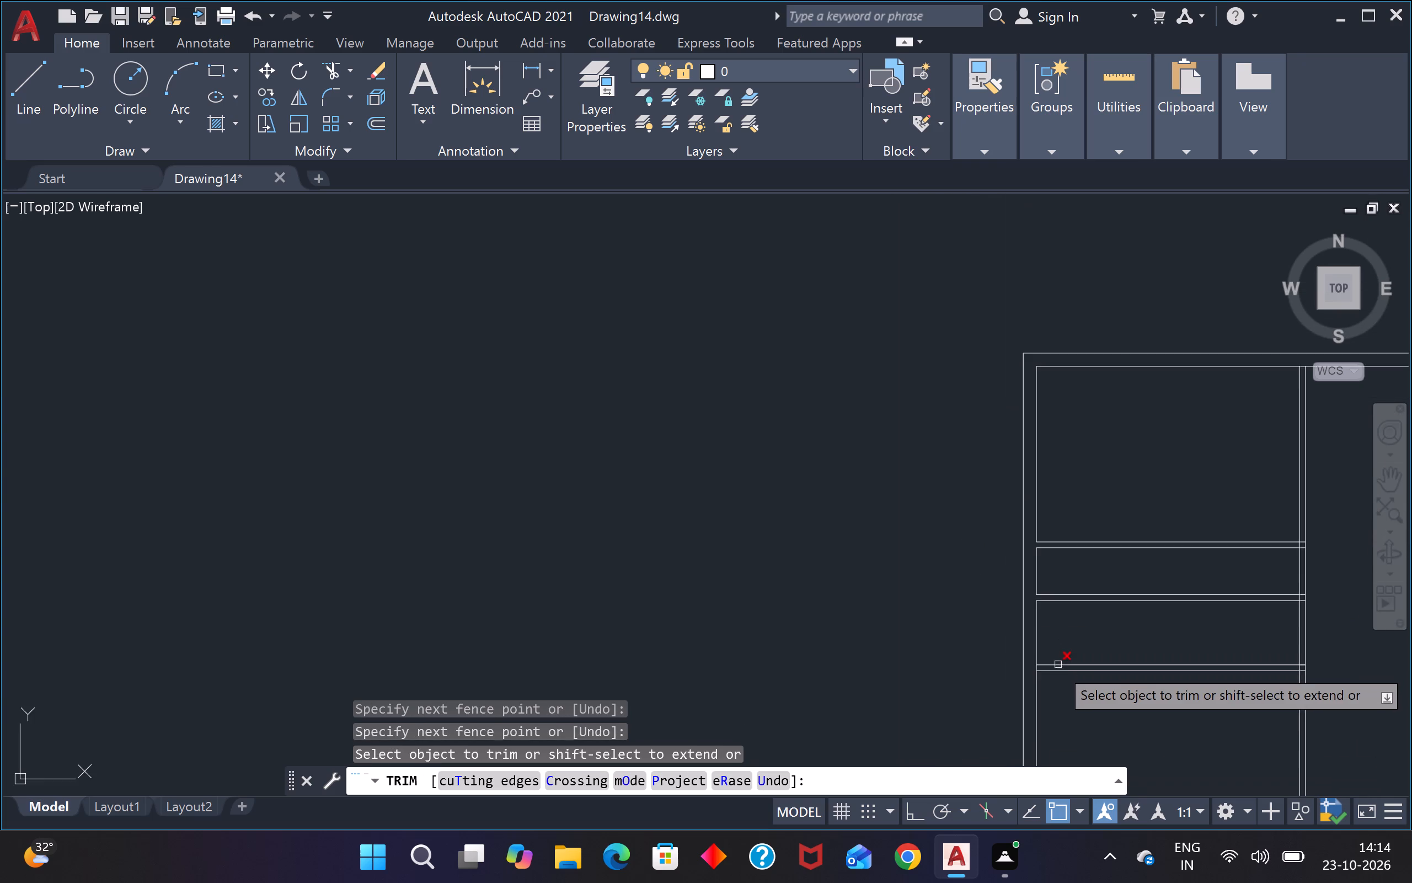
pyautogui.scroll(2, 1053, 667)
pyautogui.scroll(3, 1004, 693)
pyautogui.click(1012, 647)
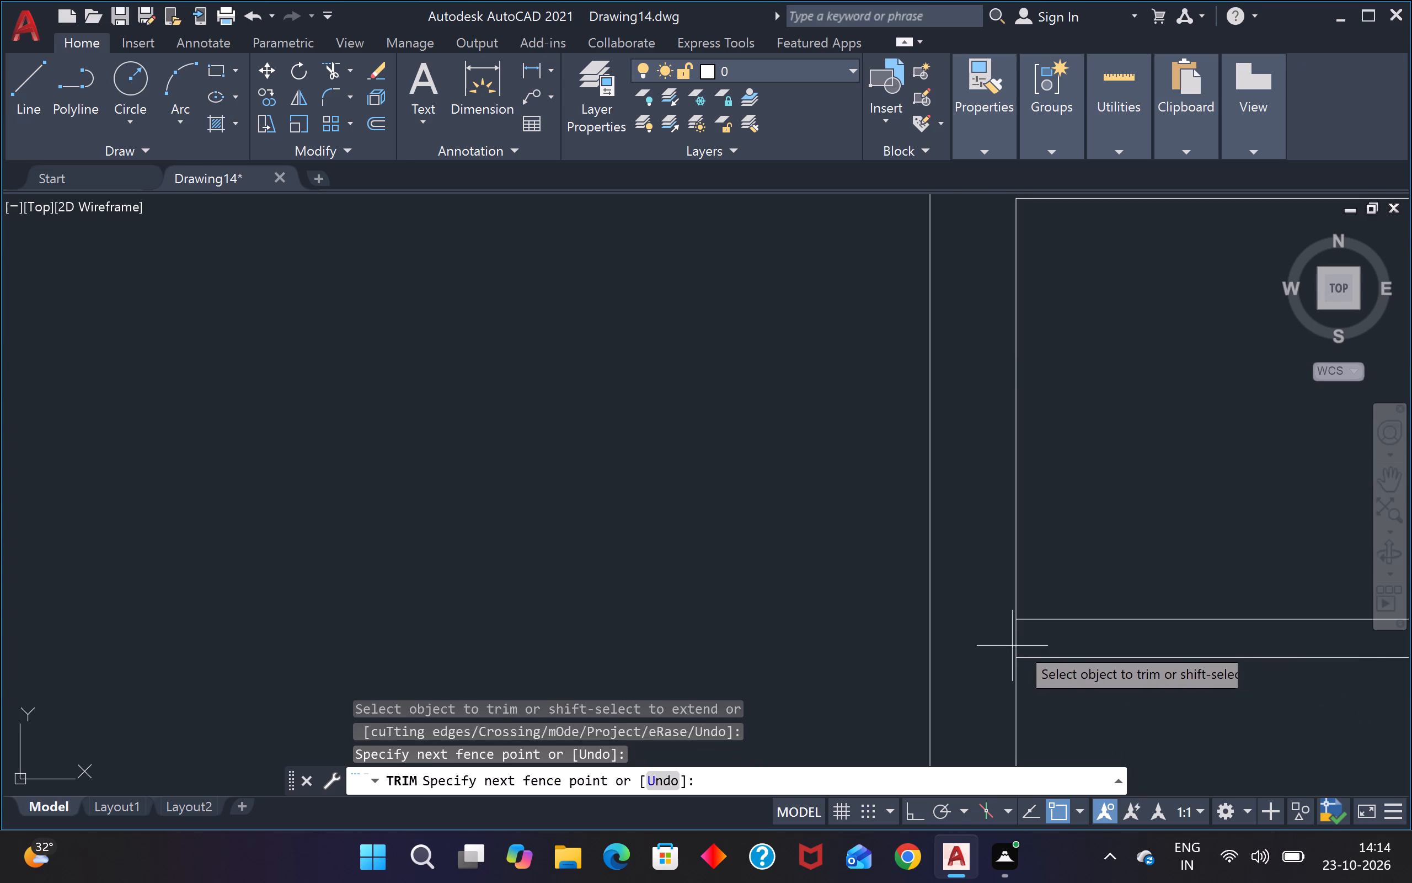
pyautogui.click(1036, 639)
# Trim the top horizontal partition's two line ends that cross the thickness of the vertical partition.
pyautogui.scroll(-7, 1036, 639)
pyautogui.scroll(-3, 1087, 588)
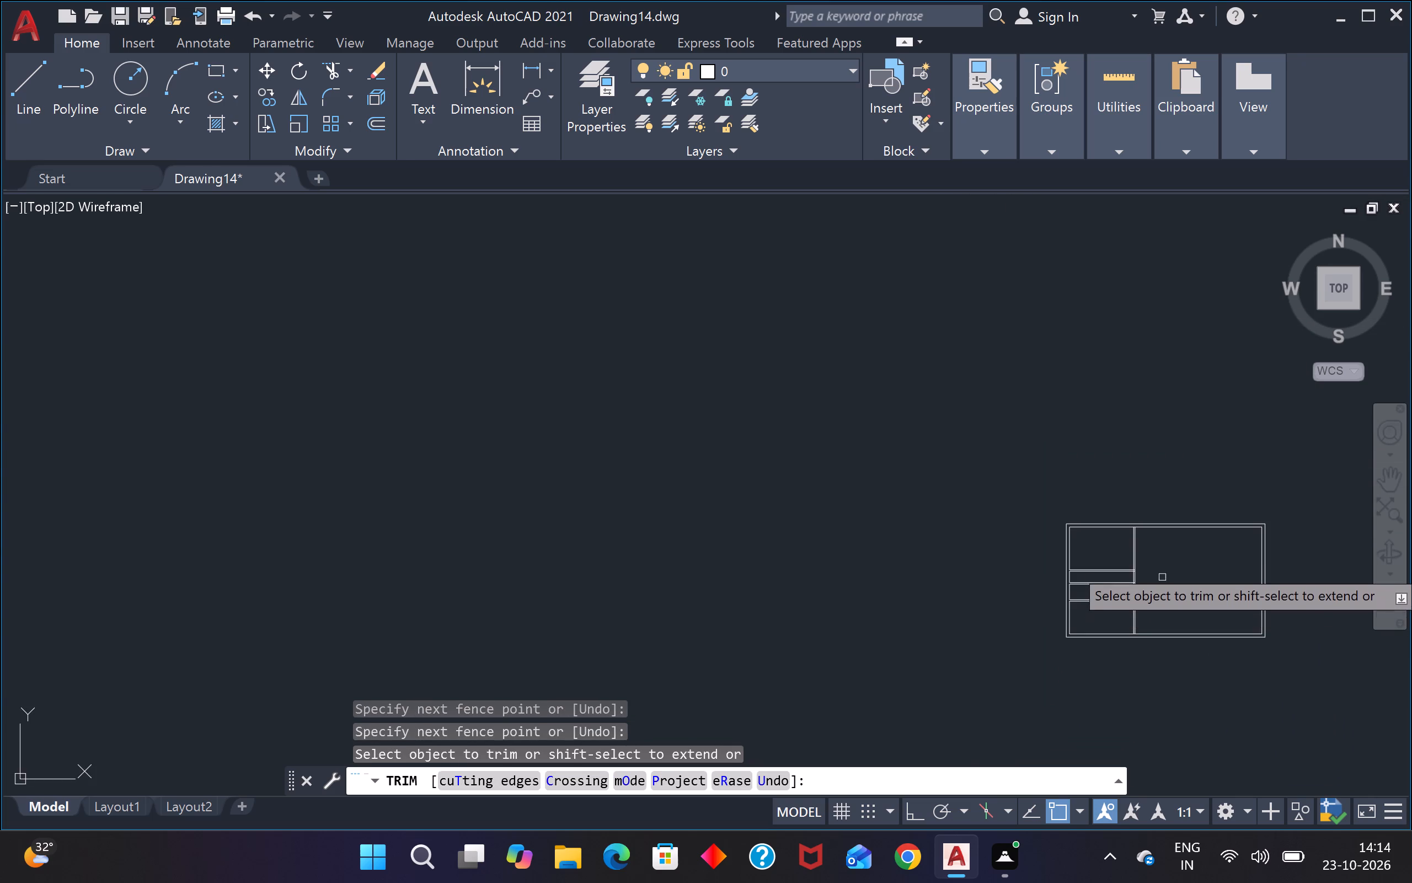
pyautogui.scroll(3, 1240, 561)
pyautogui.moveTo(1246, 561); pyautogui.dragTo(862, 506, button='middle')
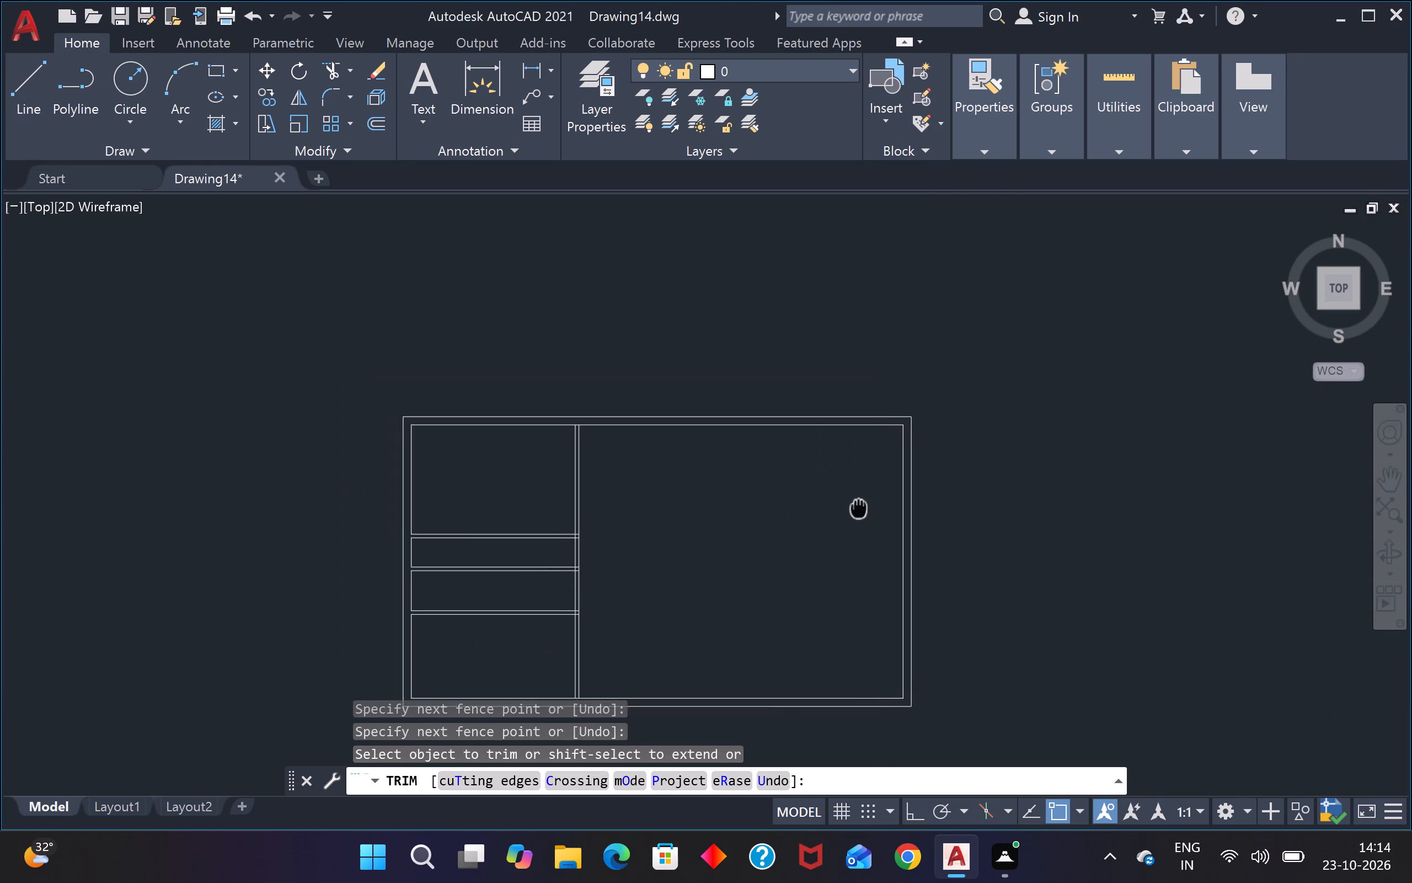
pyautogui.moveTo(862, 506); pyautogui.dragTo(875, 490, button='middle')
pyautogui.scroll(1, 778, 545)
pyautogui.moveTo(629, 531); pyautogui.dragTo(761, 565, button='middle')
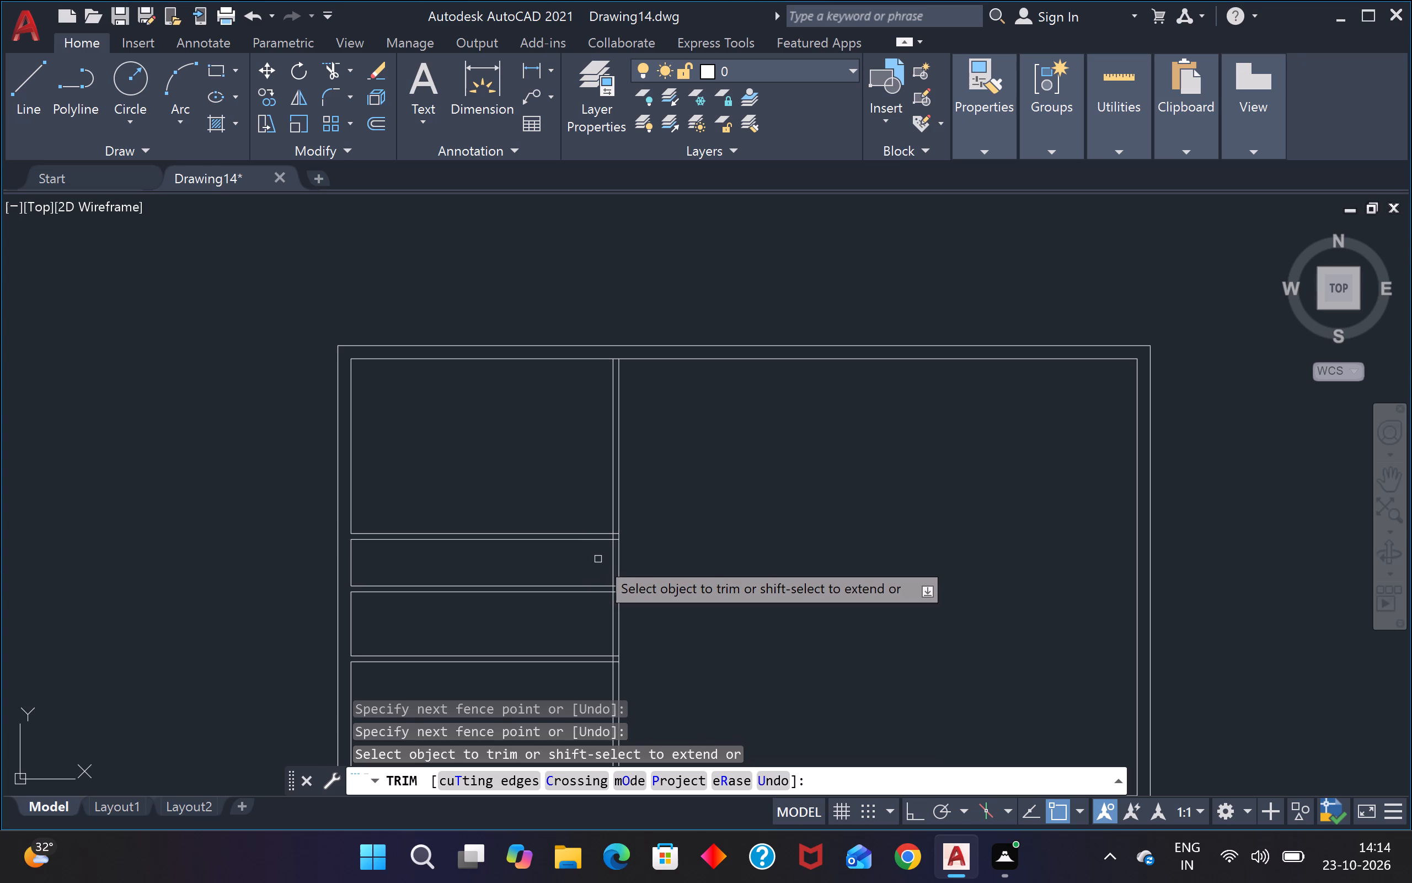
pyautogui.scroll(4, 617, 534)
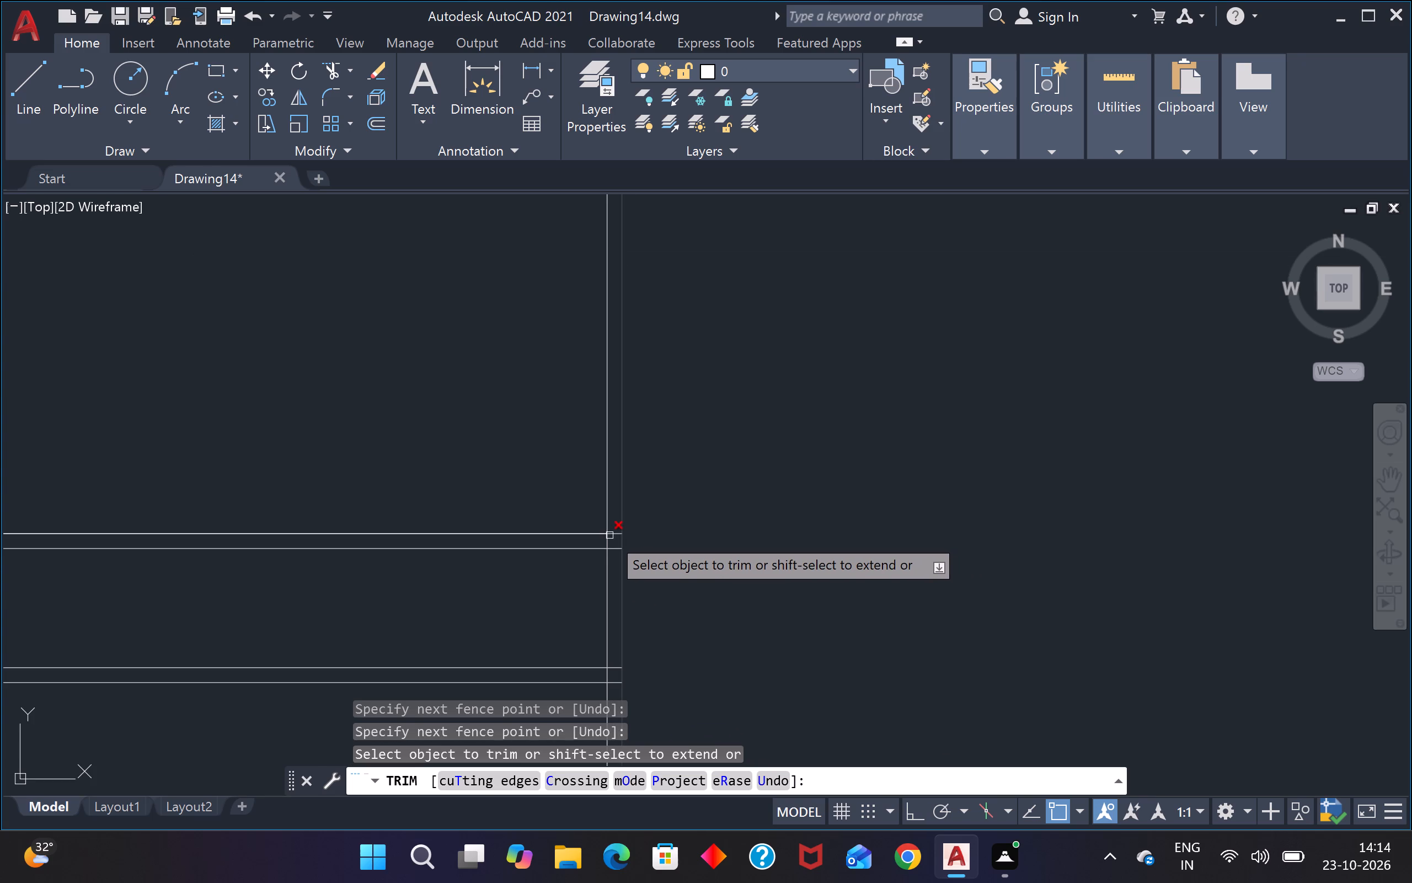
pyautogui.scroll(3, 609, 535)
pyautogui.click(628, 517)
pyautogui.click(637, 641)
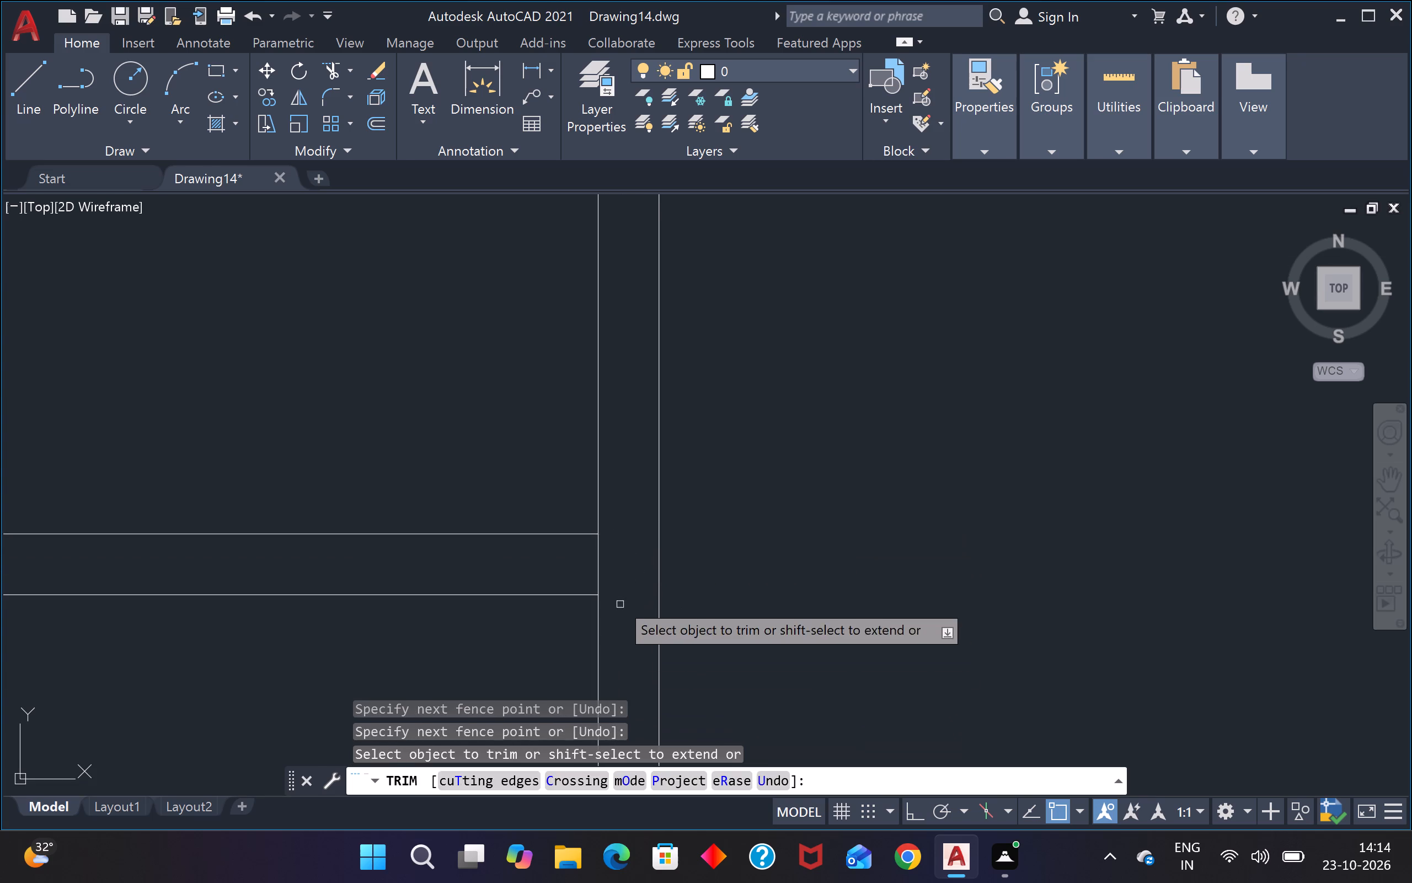
# Trim the vertical partition's left line between the two lines of the top horizontal partition.
pyautogui.click(613, 570)
pyautogui.click(448, 565)
# Trim the middle horizontal partition's line ends crossing the vertical partition, and the vertical partition's left line between them.
pyautogui.scroll(-4, 448, 565)
pyautogui.scroll(-1, 496, 634)
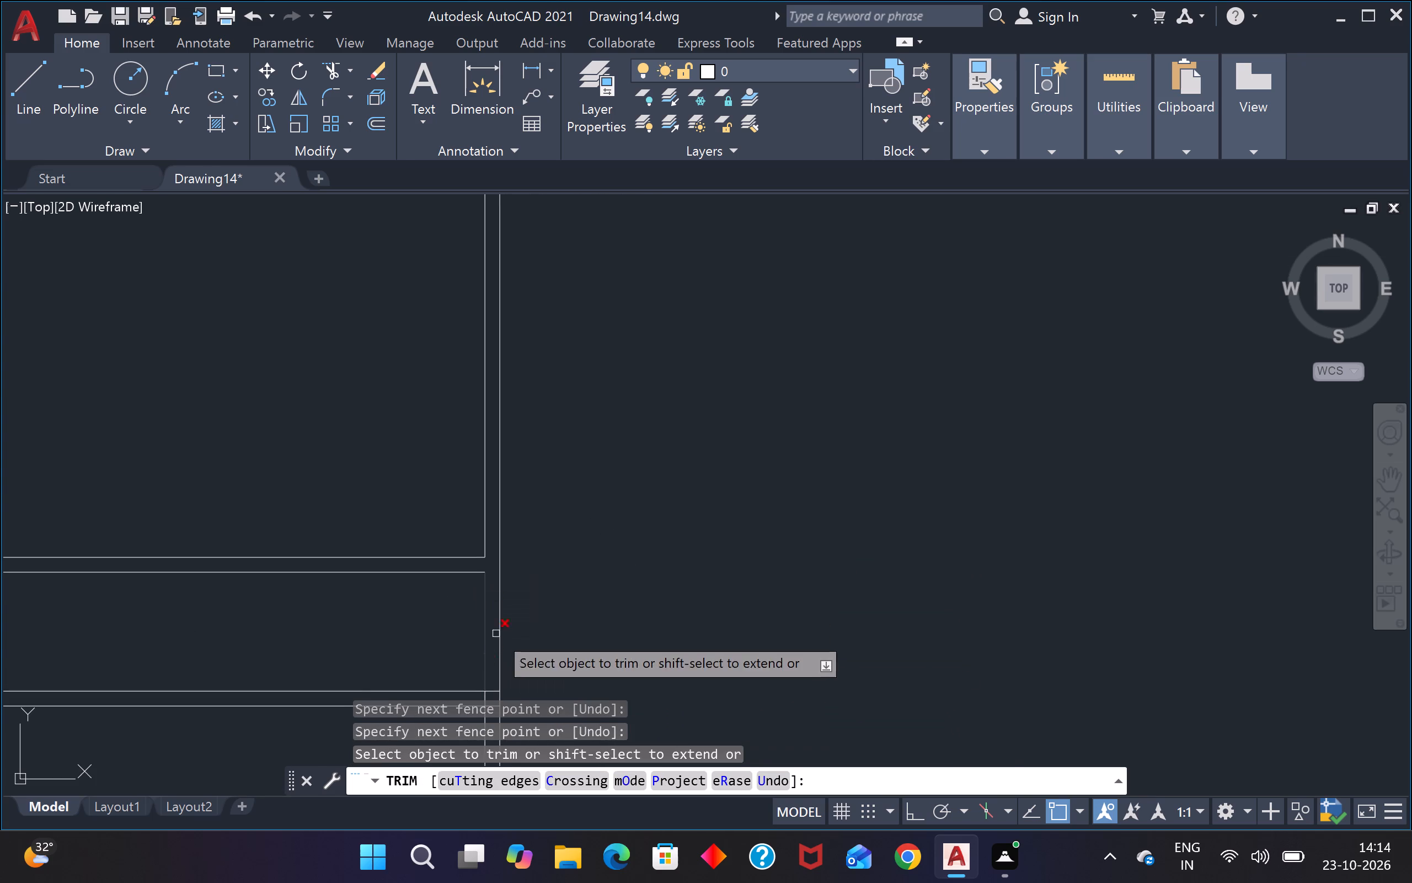
pyautogui.scroll(-2, 496, 634)
pyautogui.scroll(7, 495, 656)
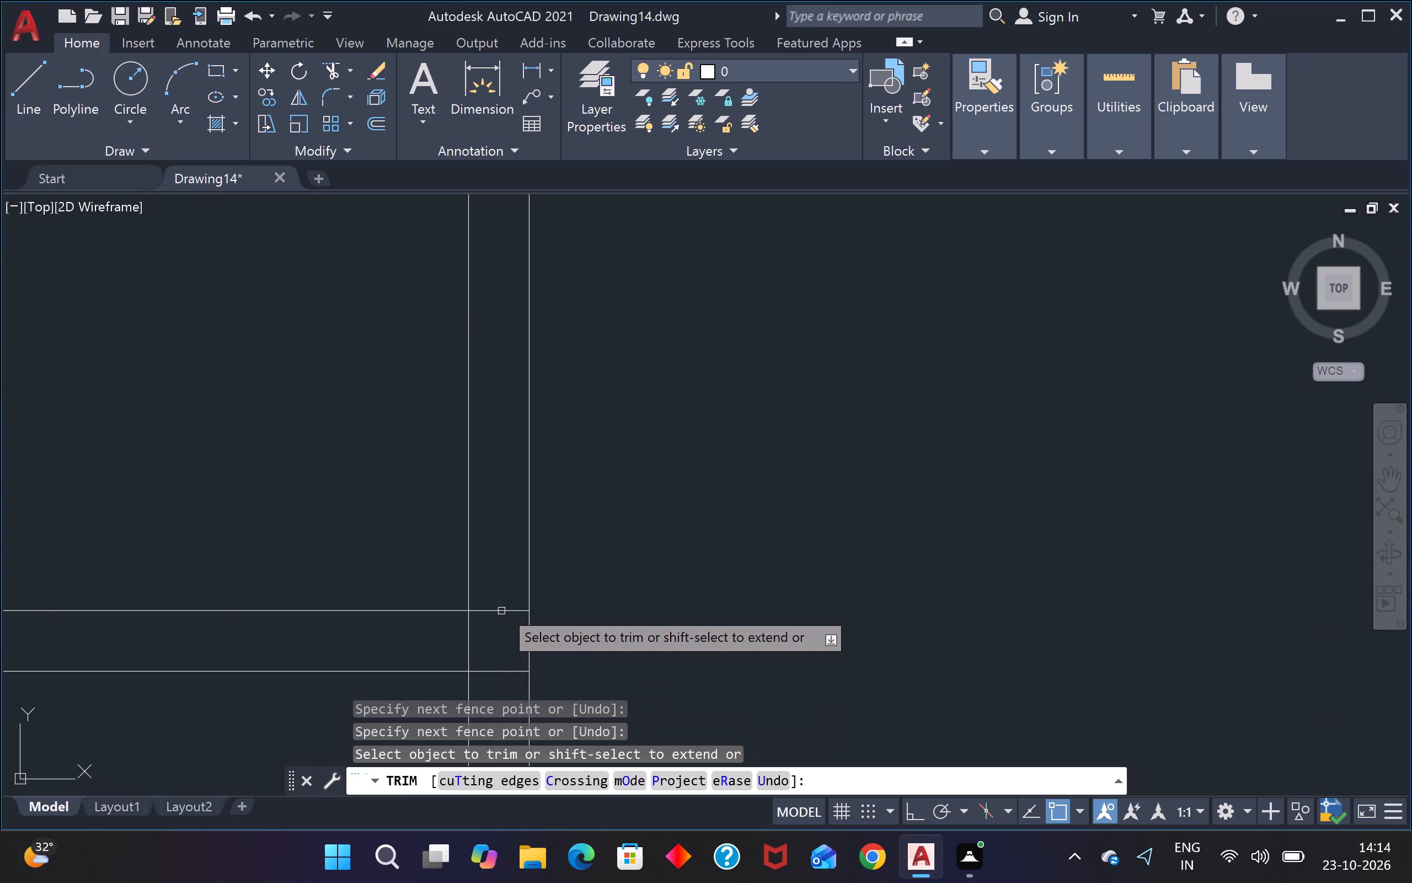
pyautogui.click(501, 604)
pyautogui.click(500, 687)
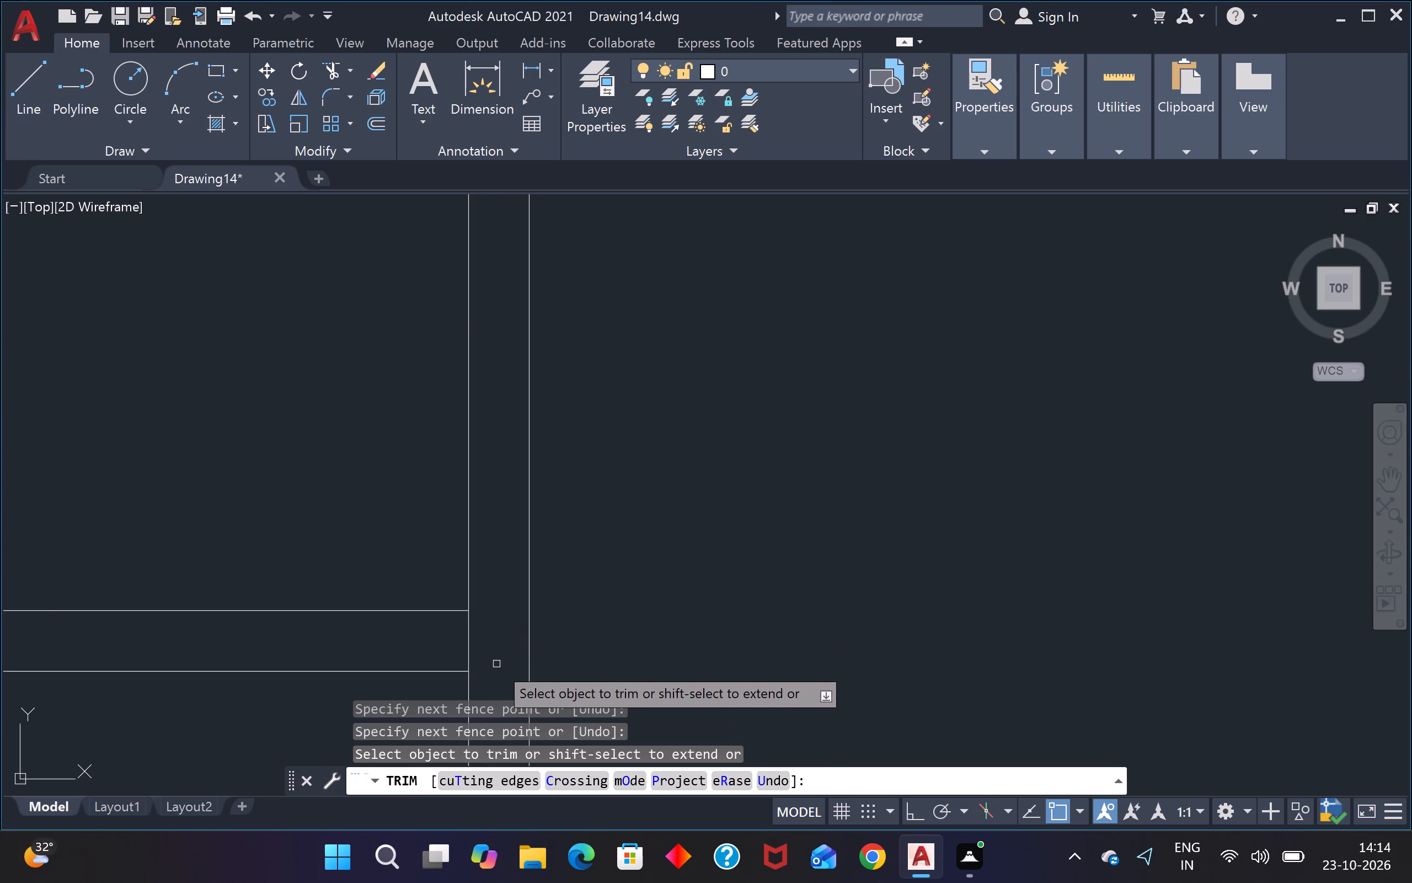
pyautogui.click(500, 653)
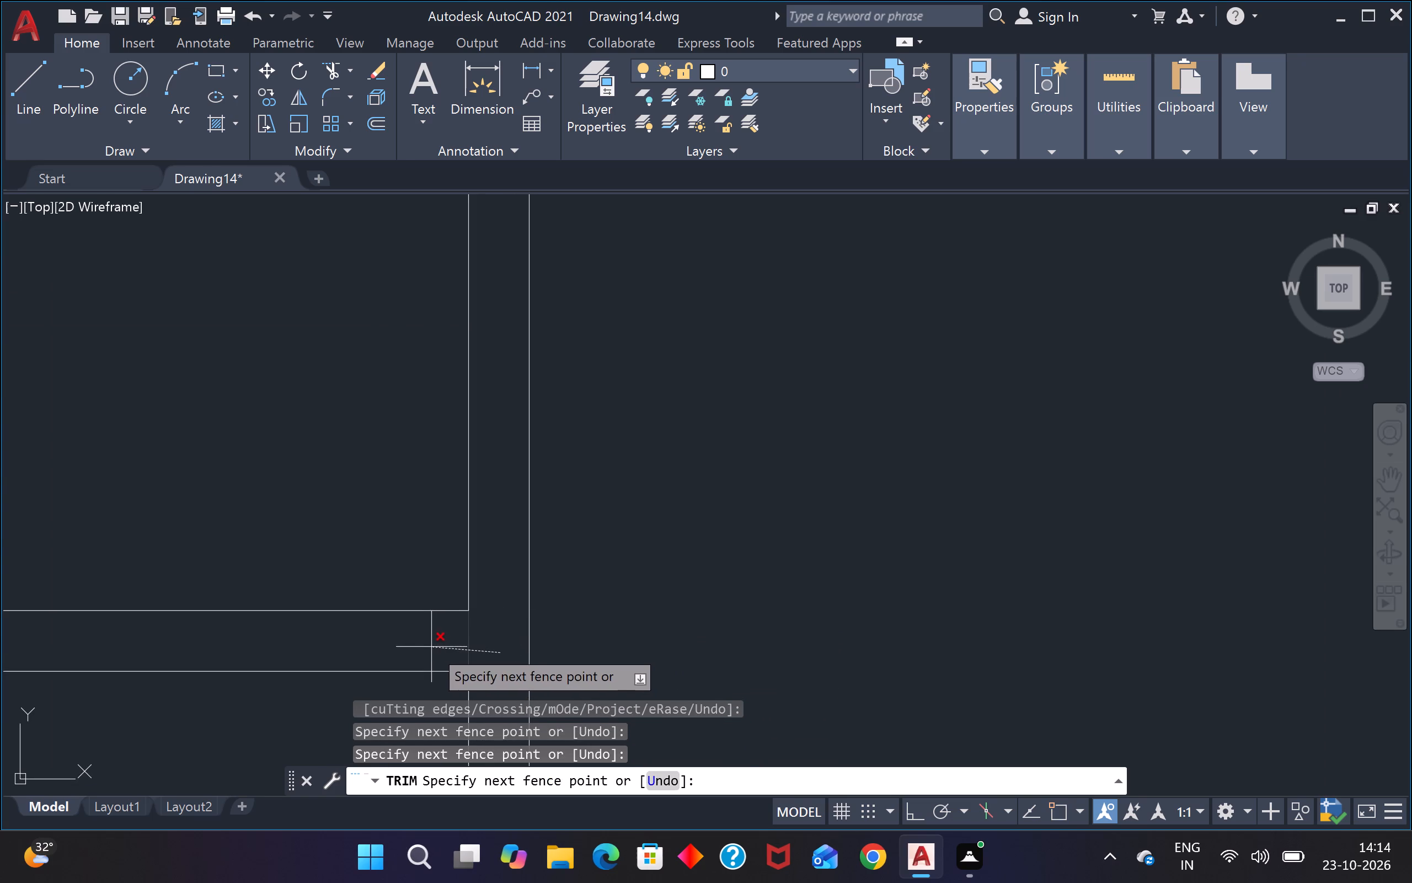
pyautogui.click(431, 647)
# Trim the lowest horizontal partition's line ends crossing the vertical partition, and the vertical partition's left line between them.
pyautogui.scroll(-6, 471, 534)
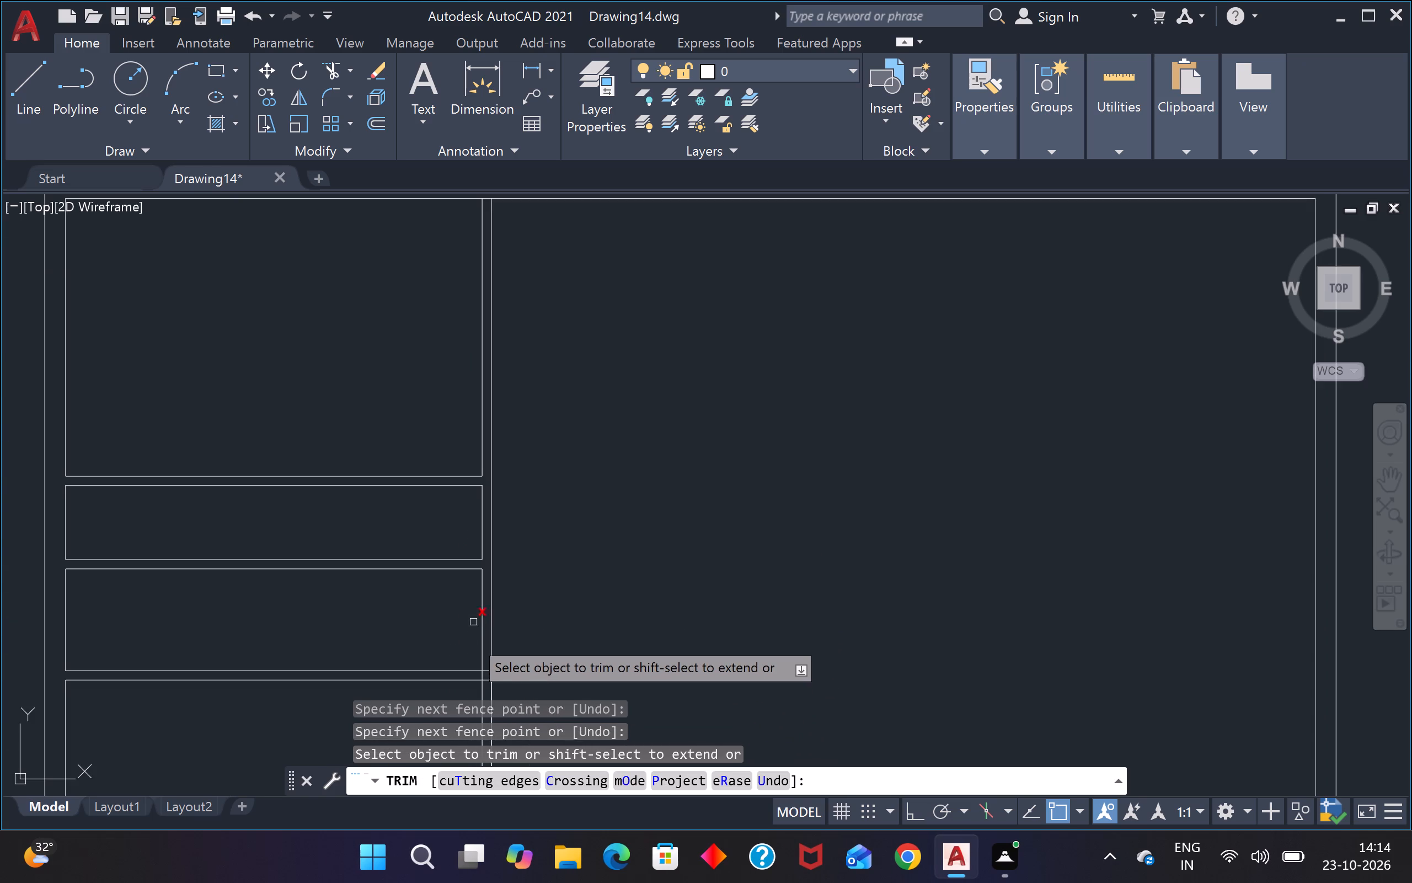
pyautogui.scroll(3, 474, 692)
pyautogui.click(520, 601)
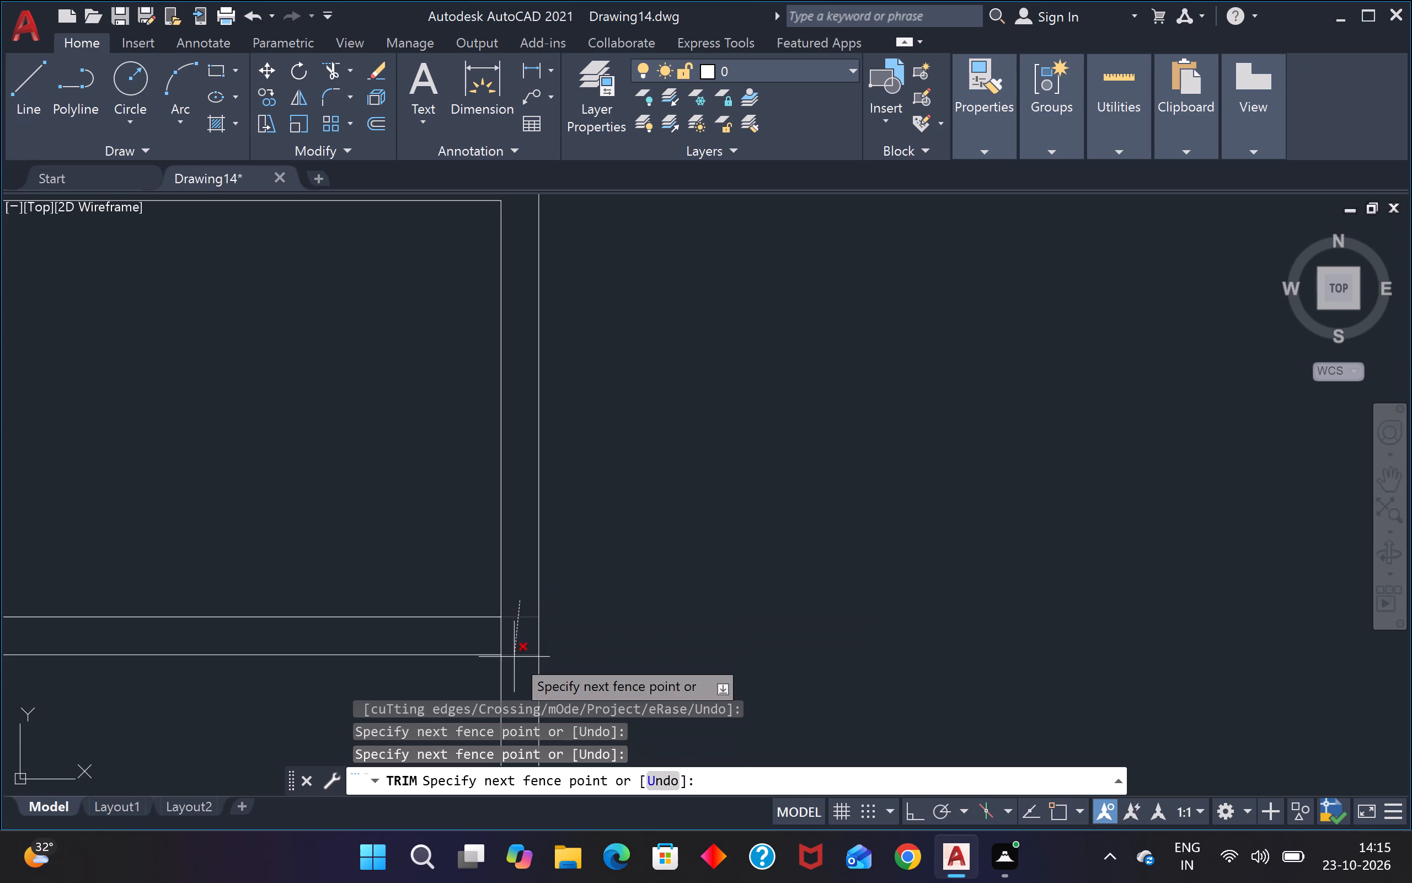
pyautogui.click(514, 657)
pyautogui.moveTo(507, 635); pyautogui.dragTo(502, 635)
pyautogui.click(464, 634)
pyautogui.scroll(-4, 471, 624)
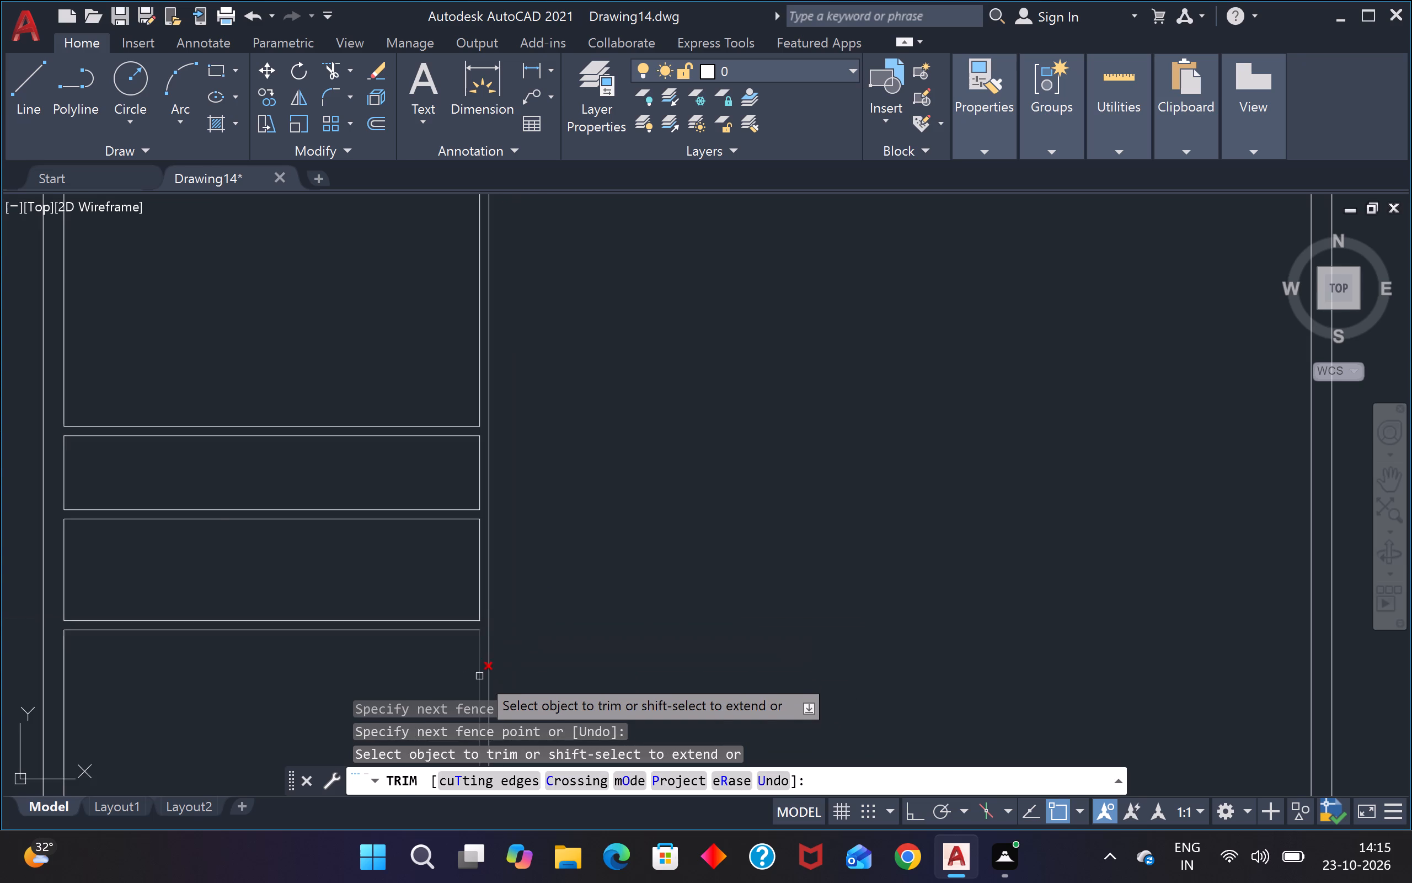
# Trim the bottom outer wall's inner line between the two lines of the vertical partition.
pyautogui.scroll(-3, 479, 676)
pyautogui.scroll(-2, 480, 577)
pyautogui.scroll(3, 483, 615)
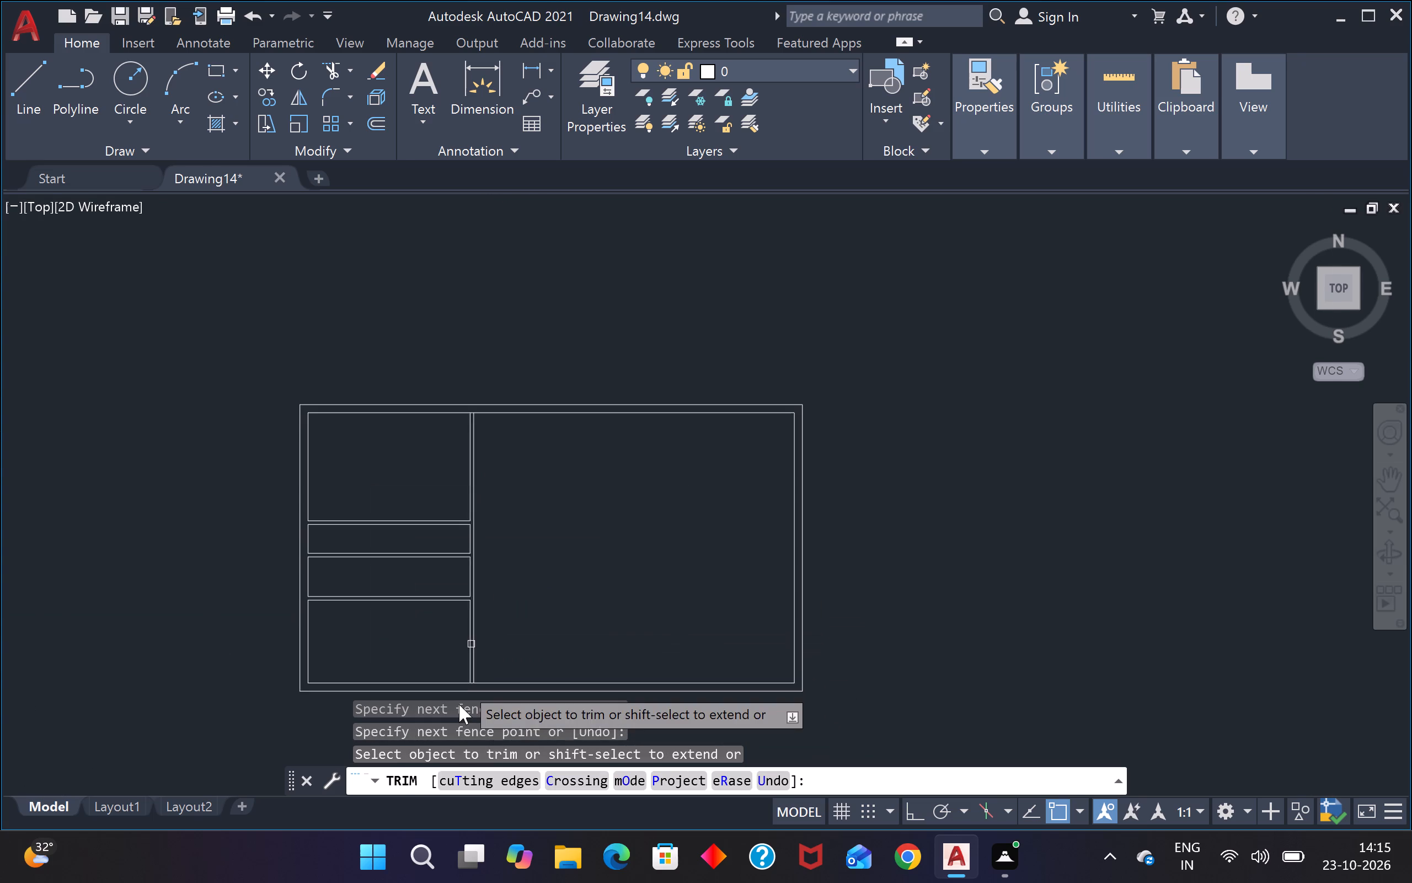
pyautogui.scroll(3, 459, 669)
pyautogui.scroll(-2, 492, 552)
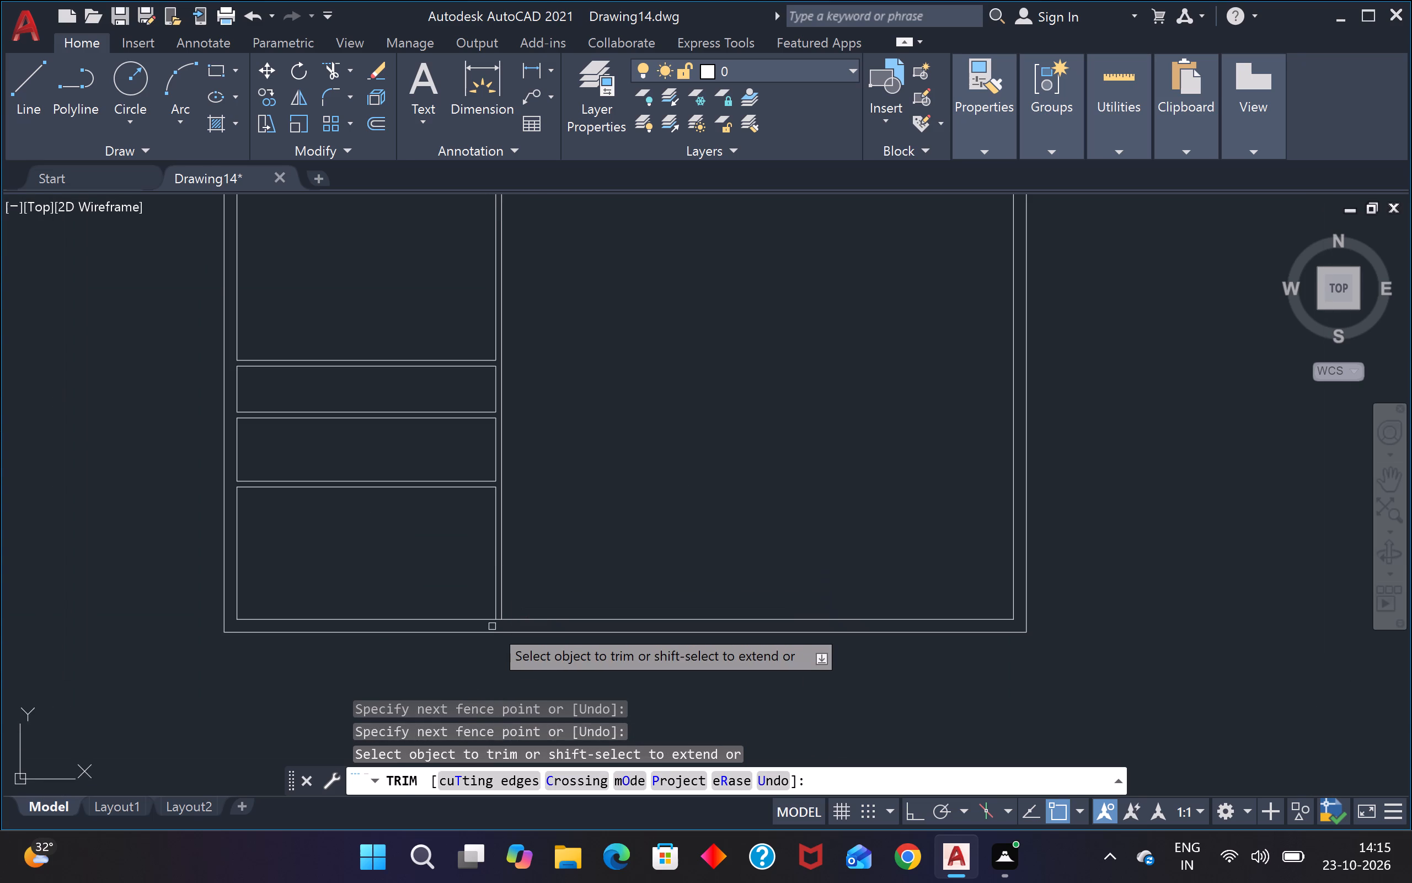
pyautogui.scroll(6, 492, 626)
pyautogui.click(541, 535)
pyautogui.click(542, 589)
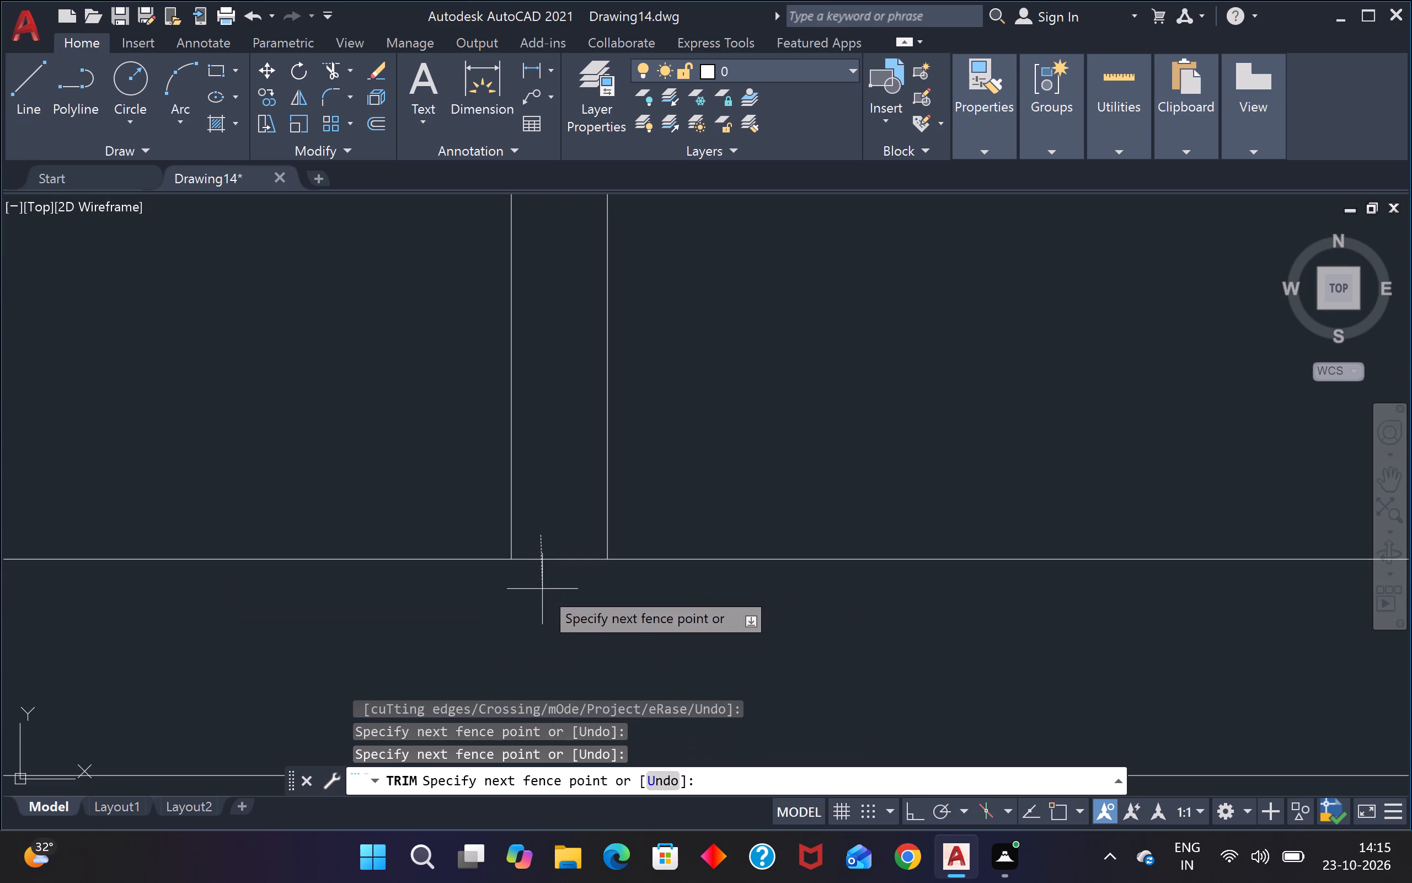
pyautogui.scroll(-10, 542, 587)
pyautogui.scroll(-2, 502, 531)
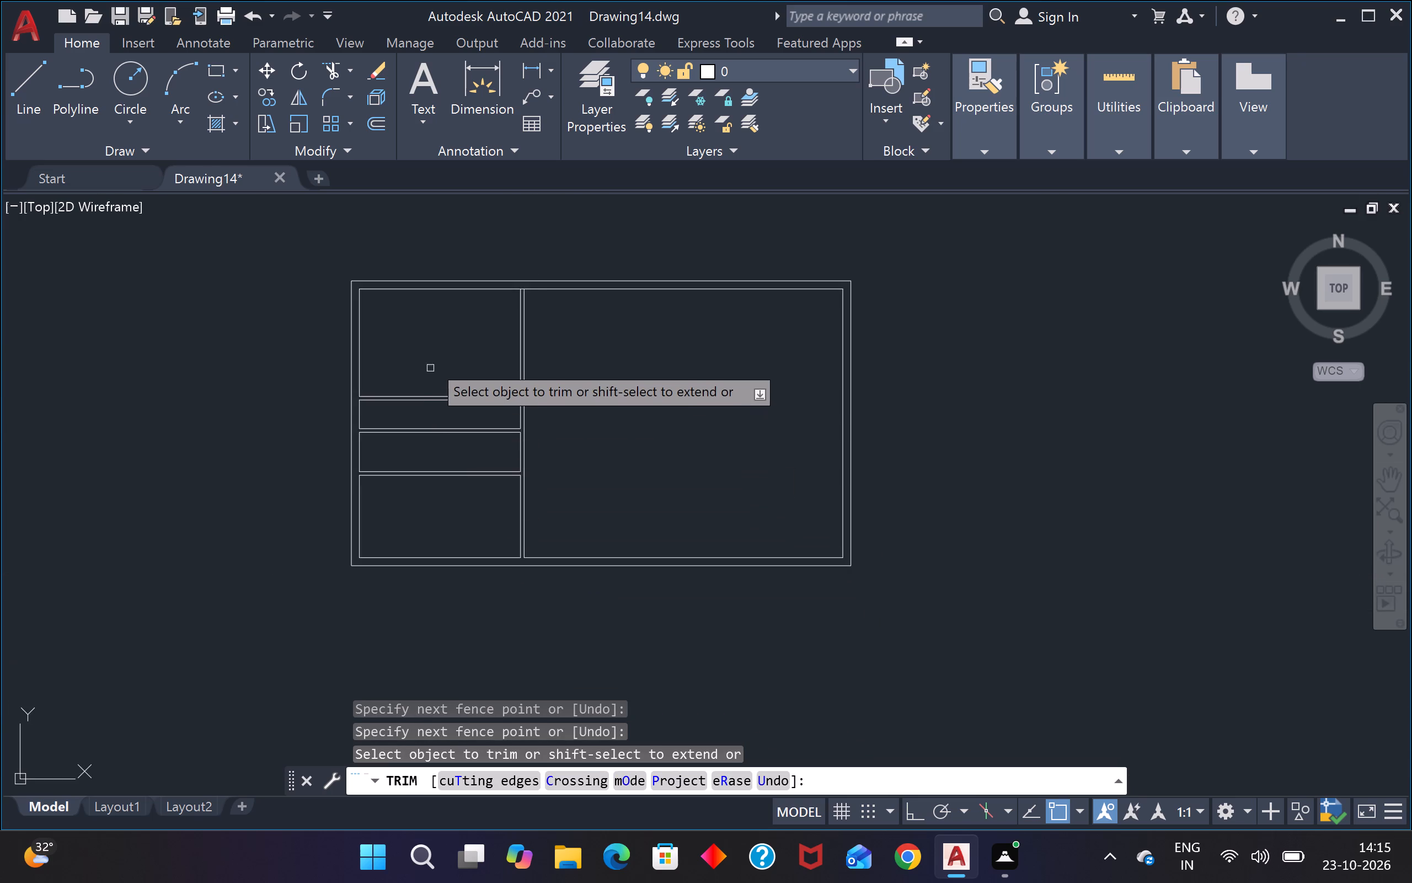
pyautogui.scroll(1, 430, 348)
pyautogui.scroll(-1, 428, 329)
pyautogui.scroll(1, 427, 329)
pyautogui.press('Escape')
pyautogui.press('Escape')
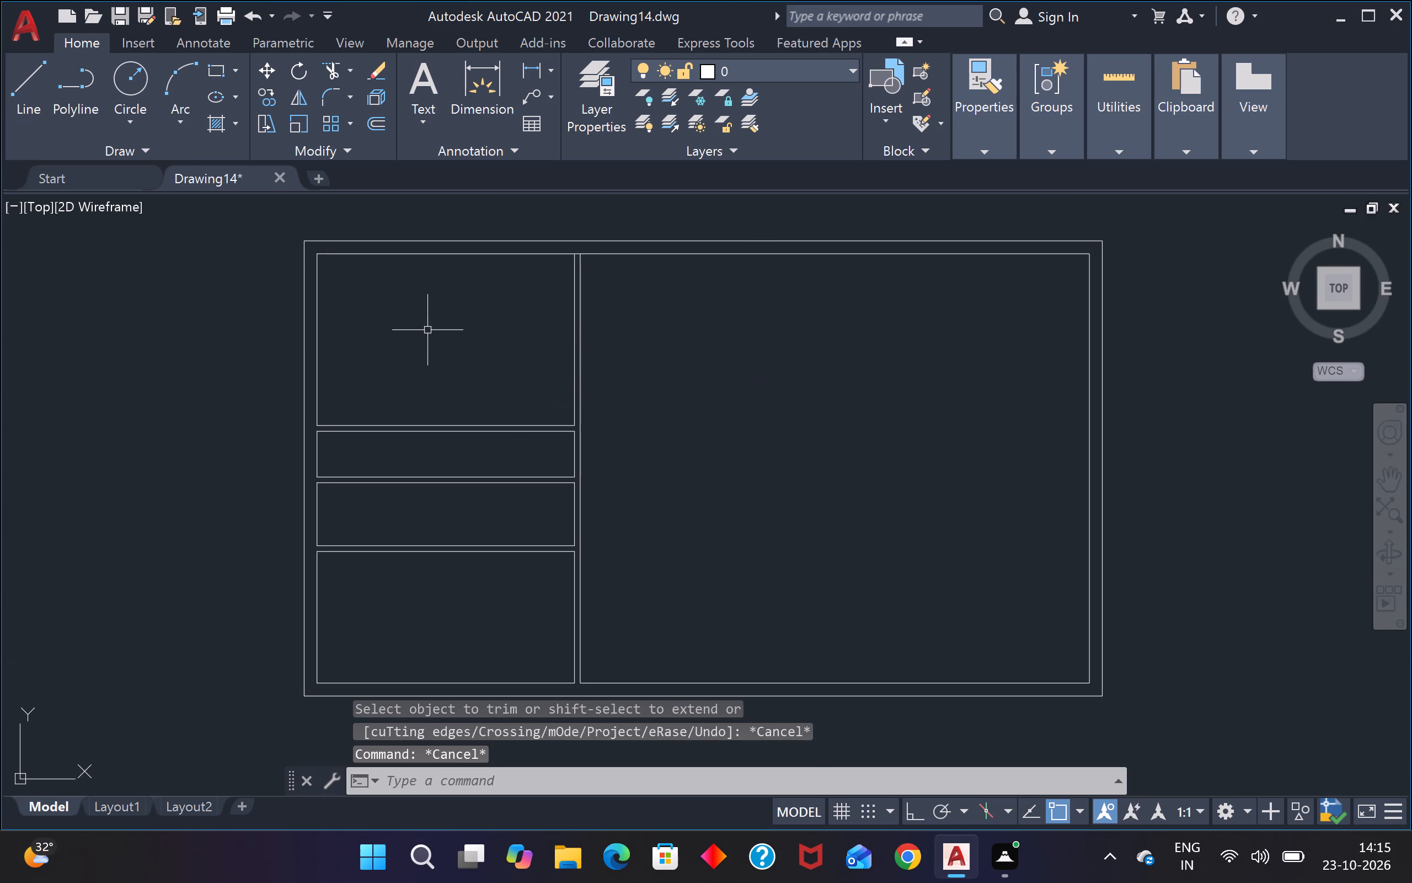
# Offset the left outer wall's inner line 4' into the top-left room.
pyautogui.write('o')
pyautogui.press('space')
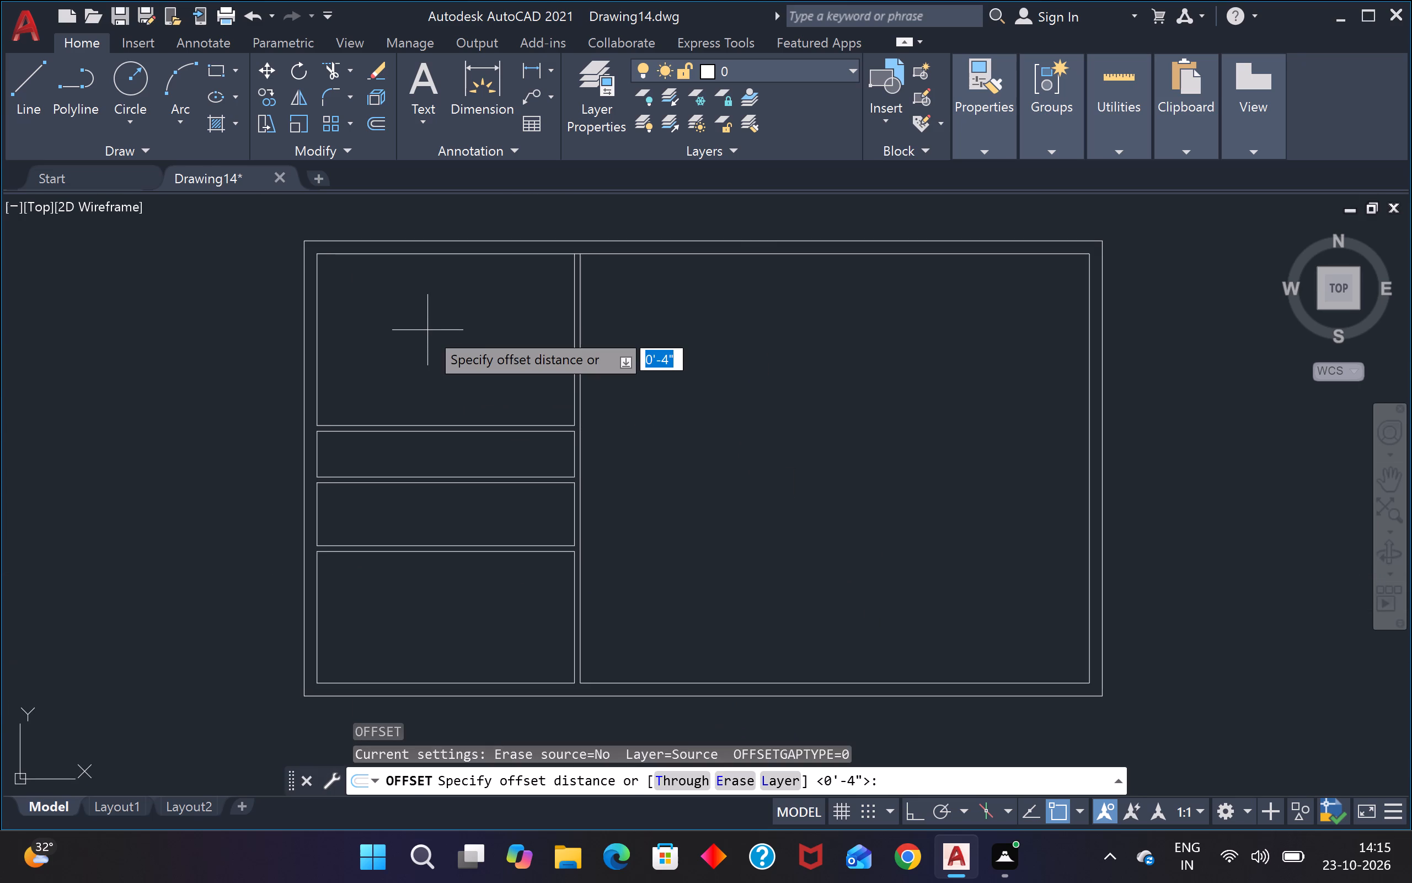
pyautogui.write("3'")
pyautogui.press('Return')
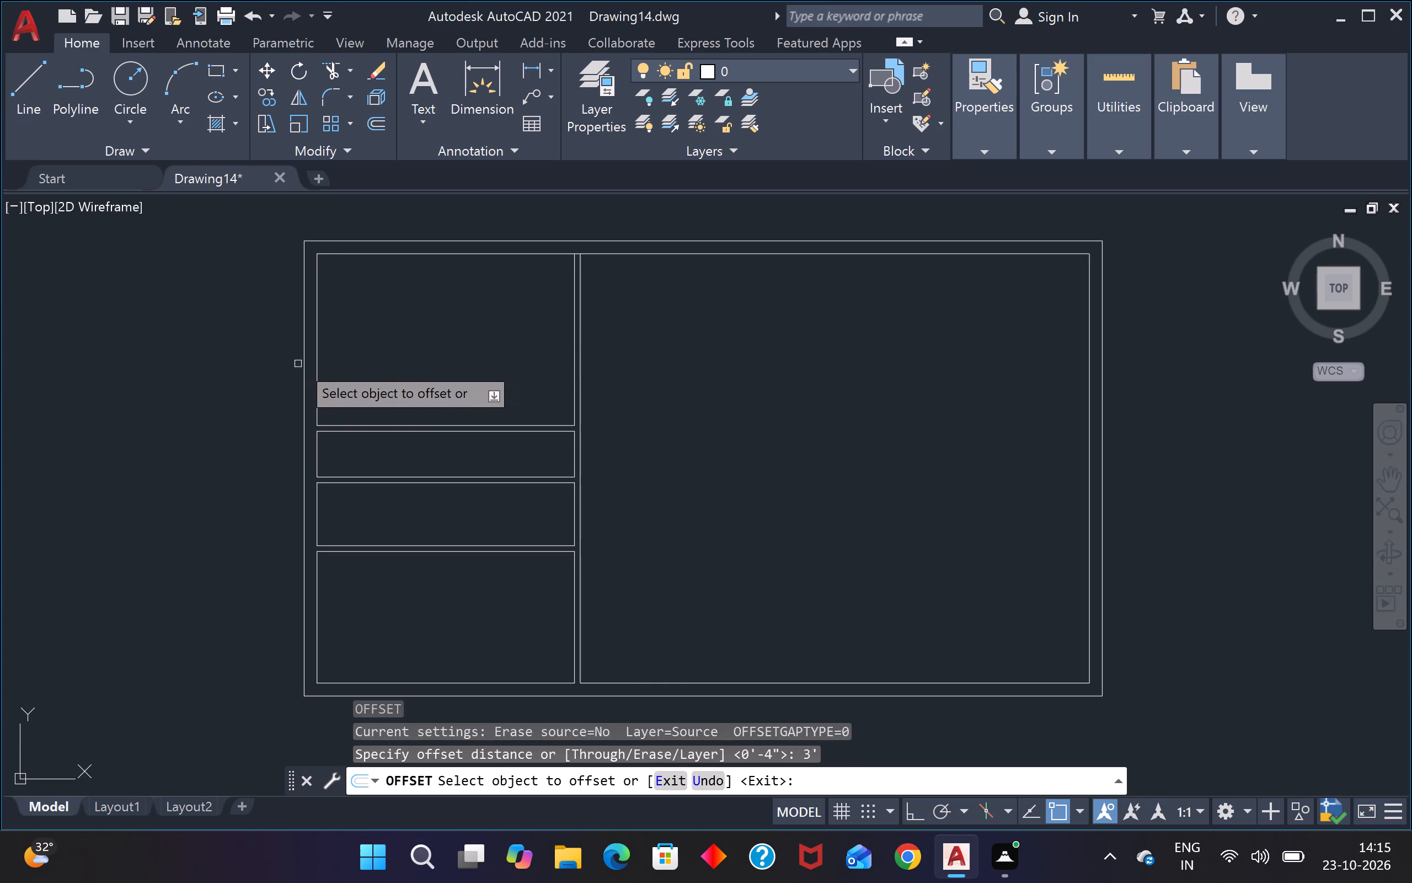
pyautogui.click(315, 366)
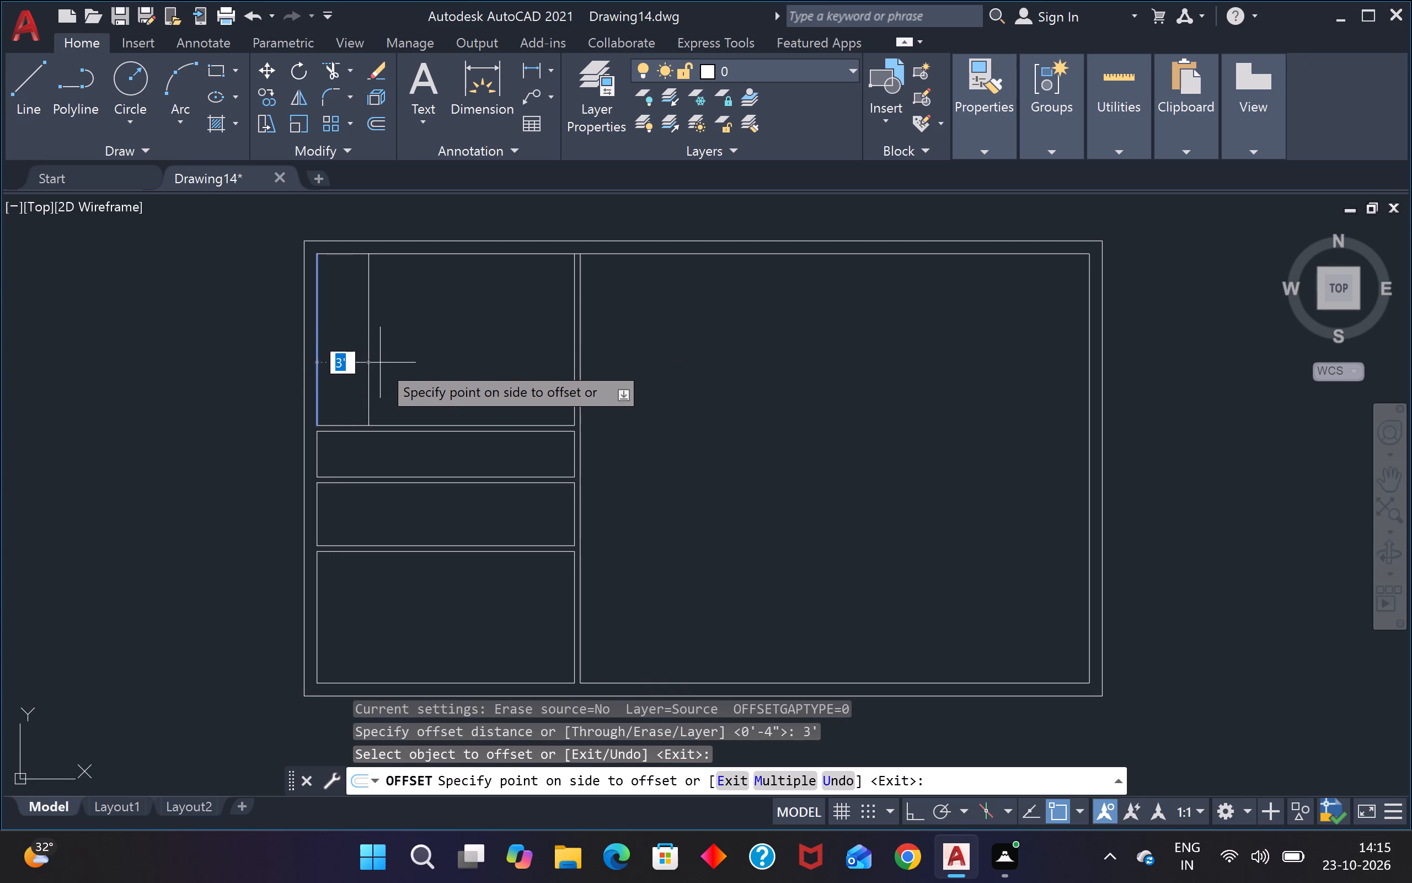
pyautogui.write("4'")
pyautogui.press('Return')
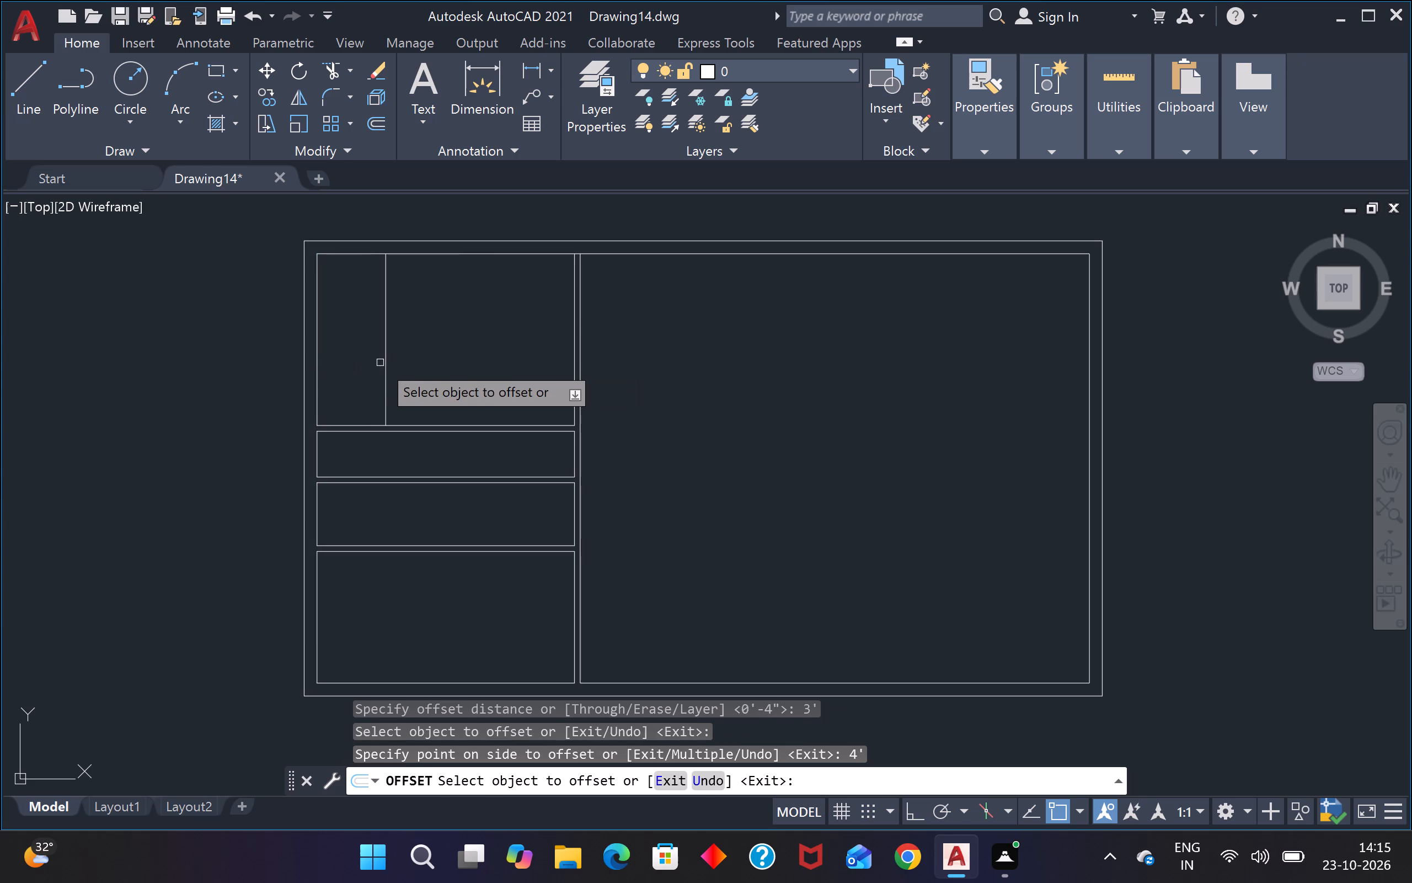
pyautogui.press('Escape')
pyautogui.press('Escape')
# Offset the new vertical line in the top-left room 4" toward the left outer wall.
pyautogui.write('o')
pyautogui.press('space')
pyautogui.write('4"')
pyautogui.press('Return')
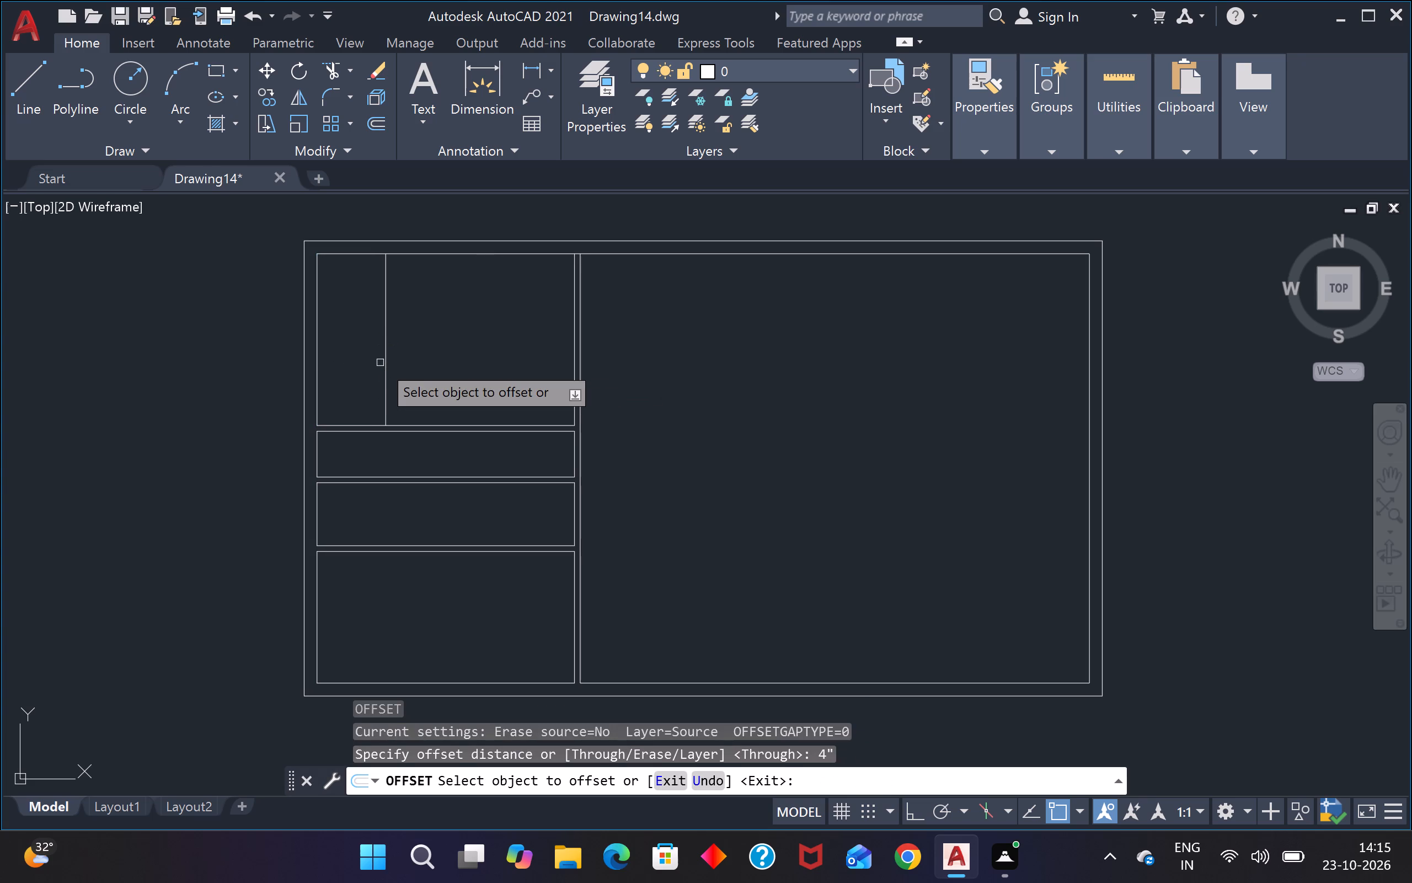
pyautogui.click(386, 362)
pyautogui.click(351, 355)
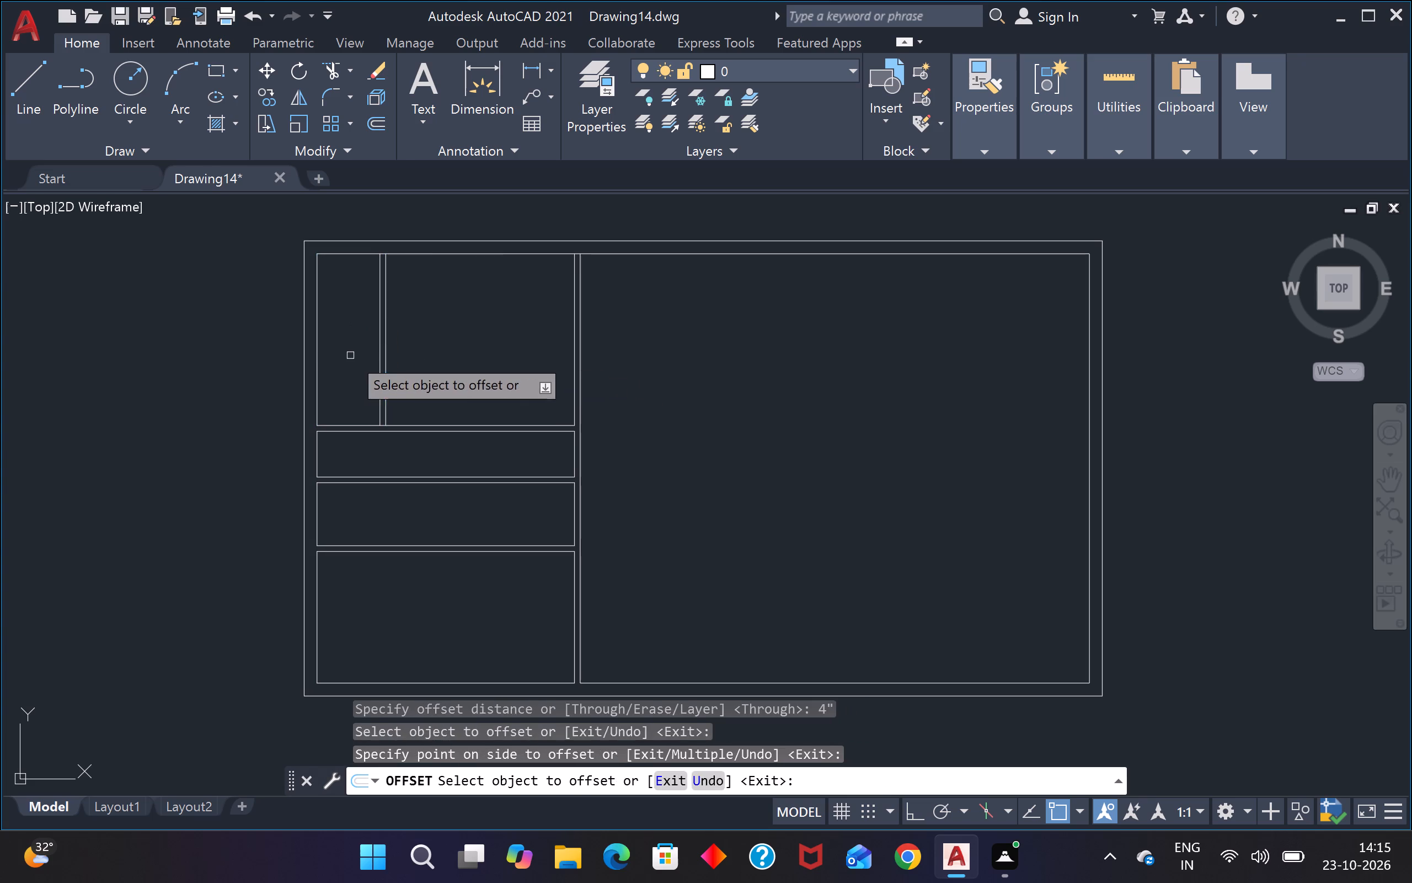
pyautogui.press('Escape')
pyautogui.press('Escape')
pyautogui.press('Escape')
pyautogui.press('Escape')
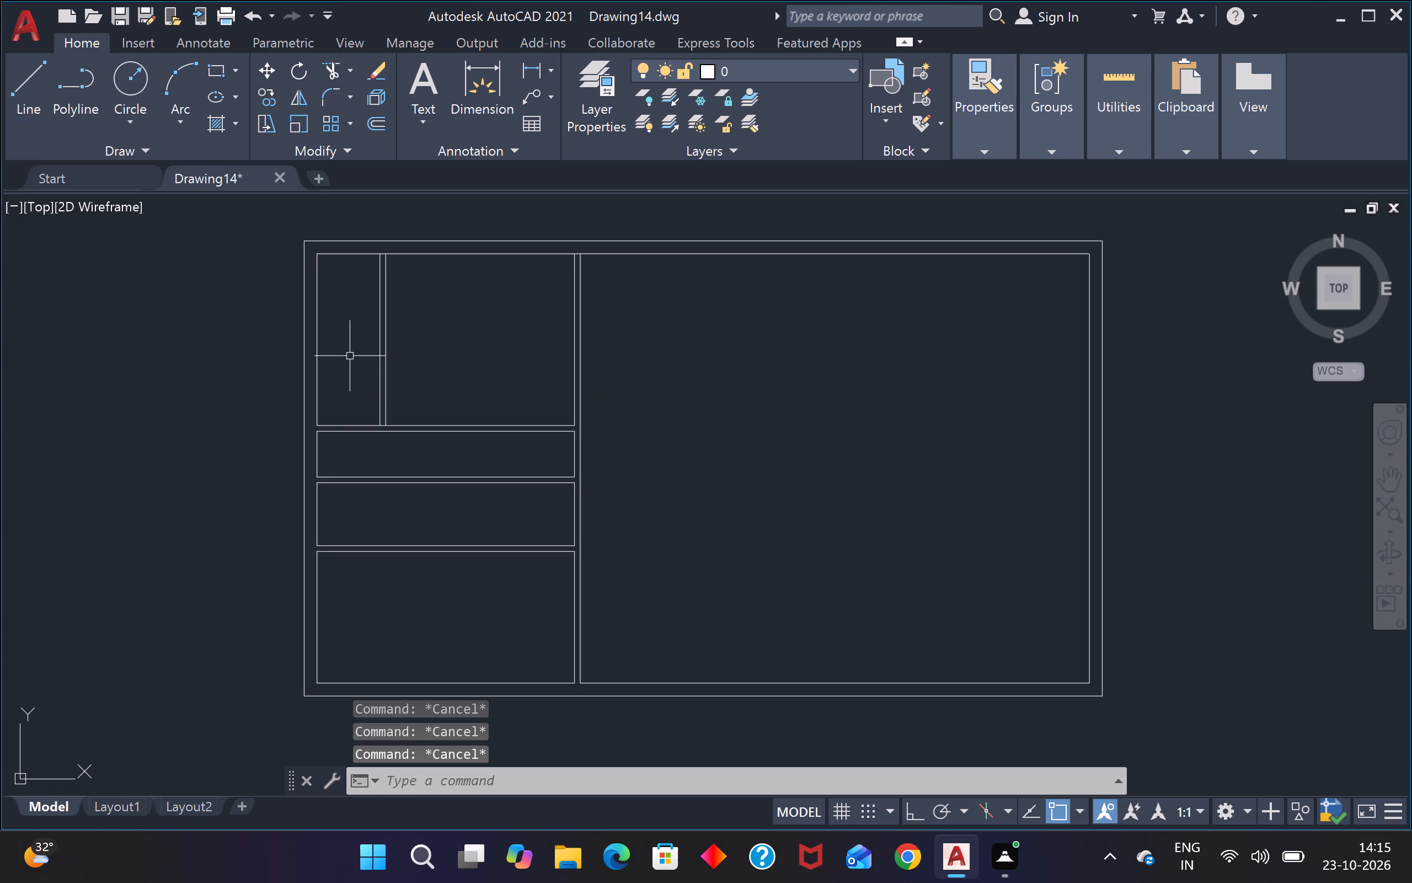
# Offset the top outer wall's inner line 7' down into the plan.
pyautogui.write('o')
pyautogui.press('space')
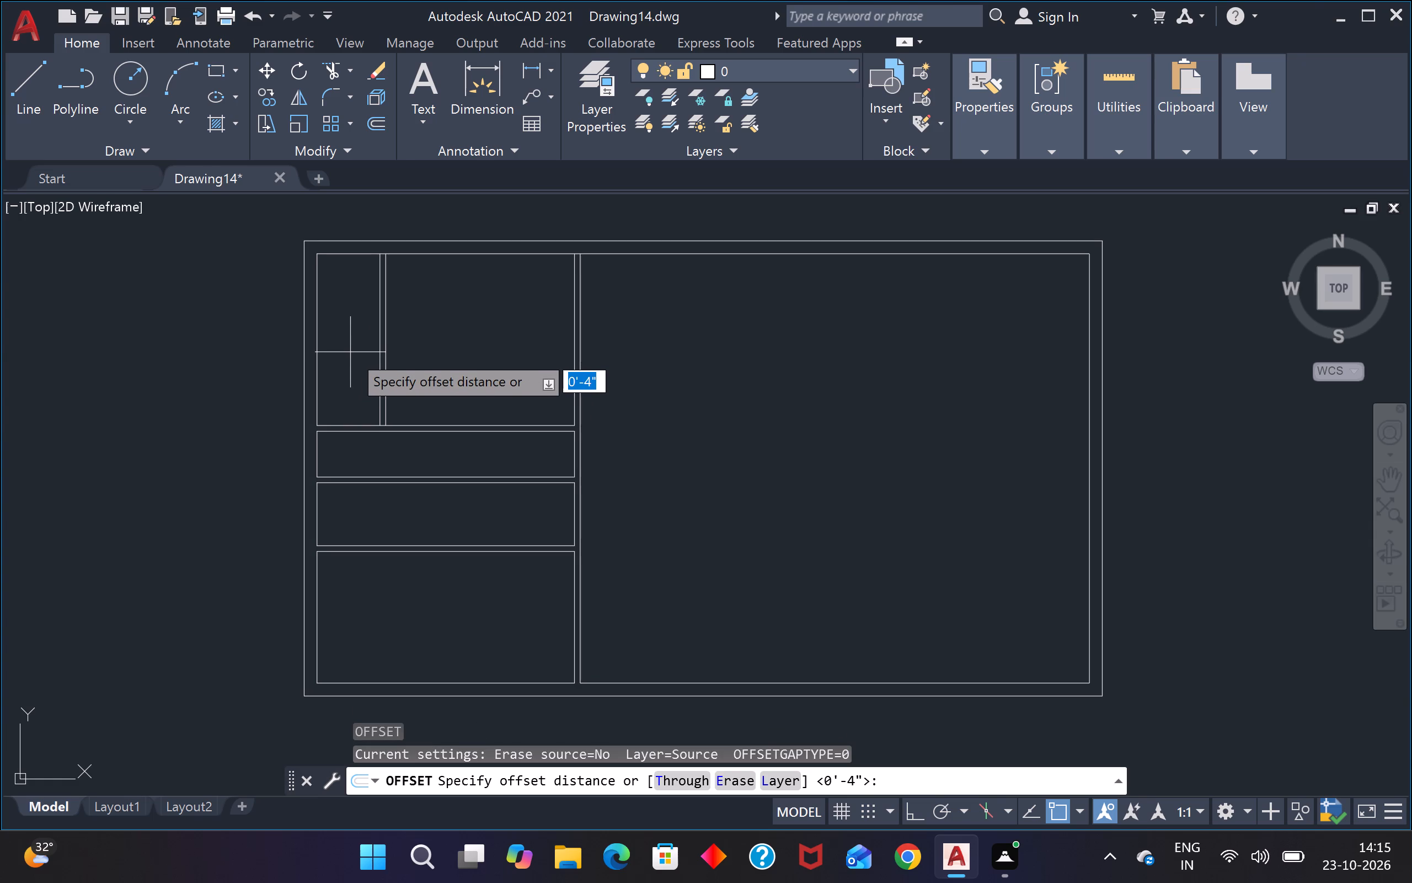
pyautogui.write("7'")
pyautogui.press('Return')
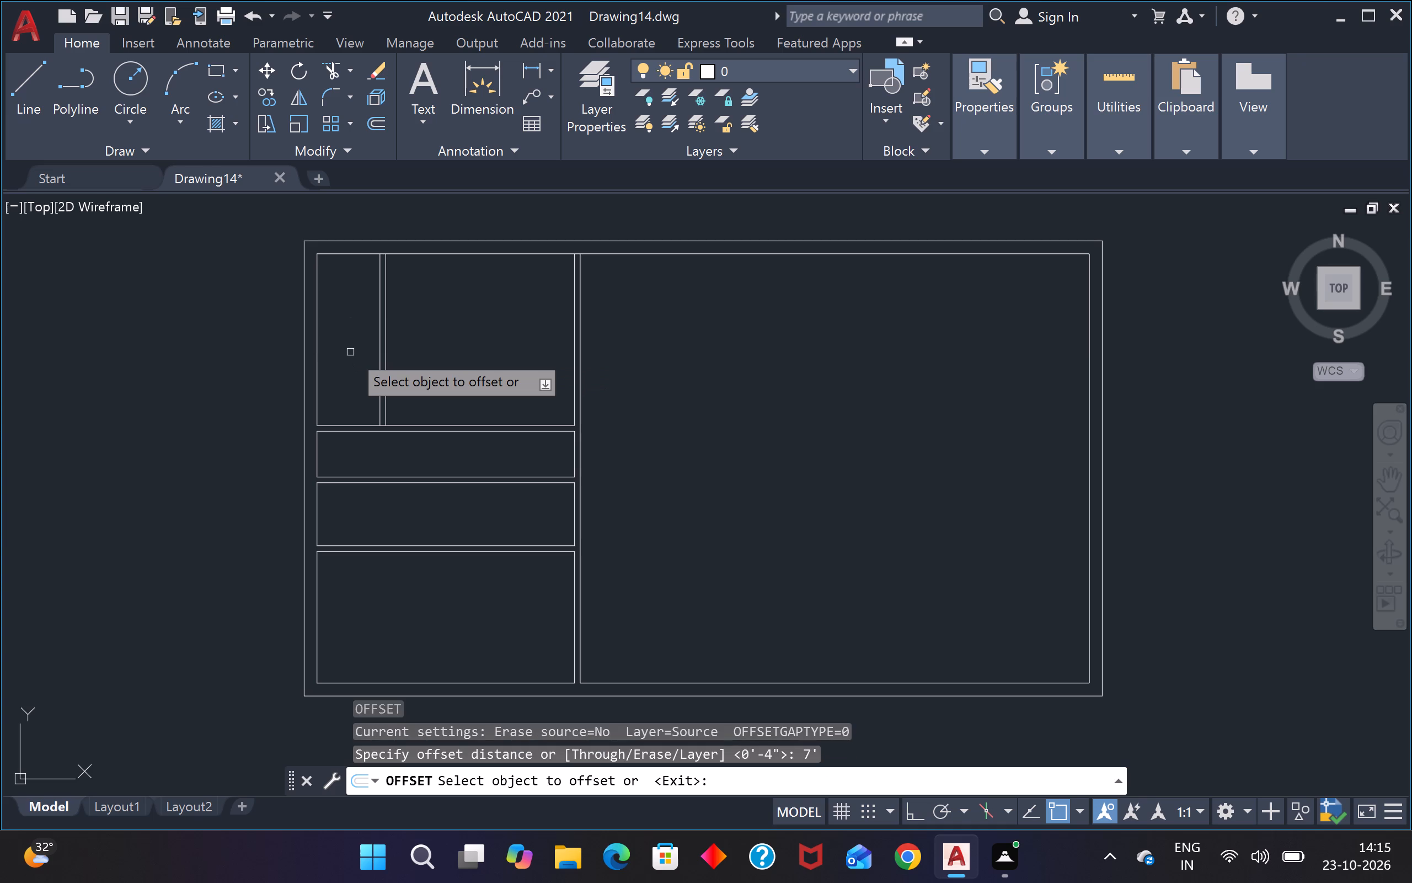
pyautogui.click(368, 253)
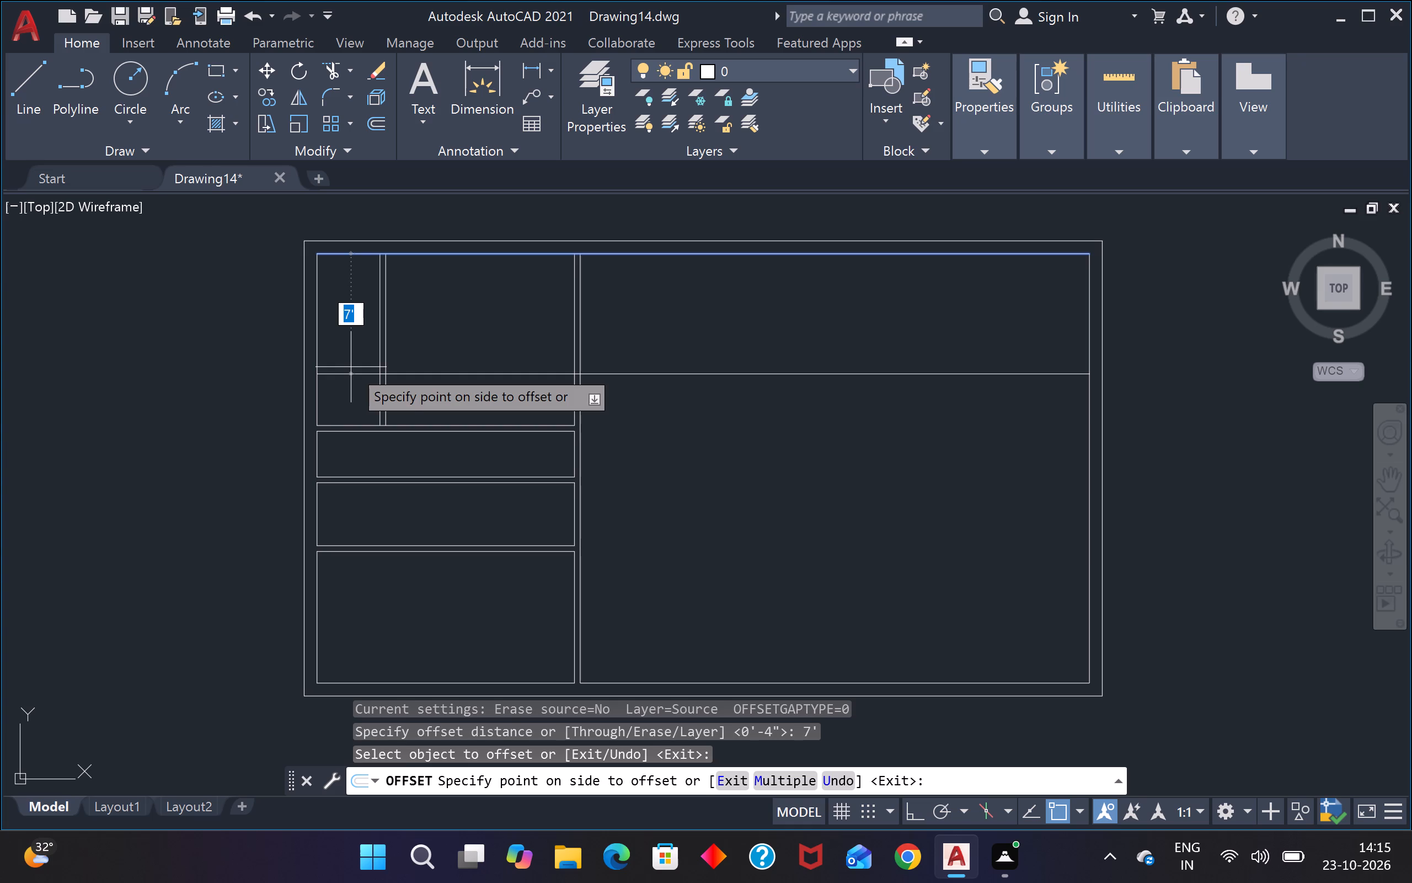
pyautogui.click(351, 367)
pyautogui.press('Escape')
pyautogui.press('Escape')
# Offset the new horizontal line 4" upward toward the top outer wall.
pyautogui.write('o')
pyautogui.press('space')
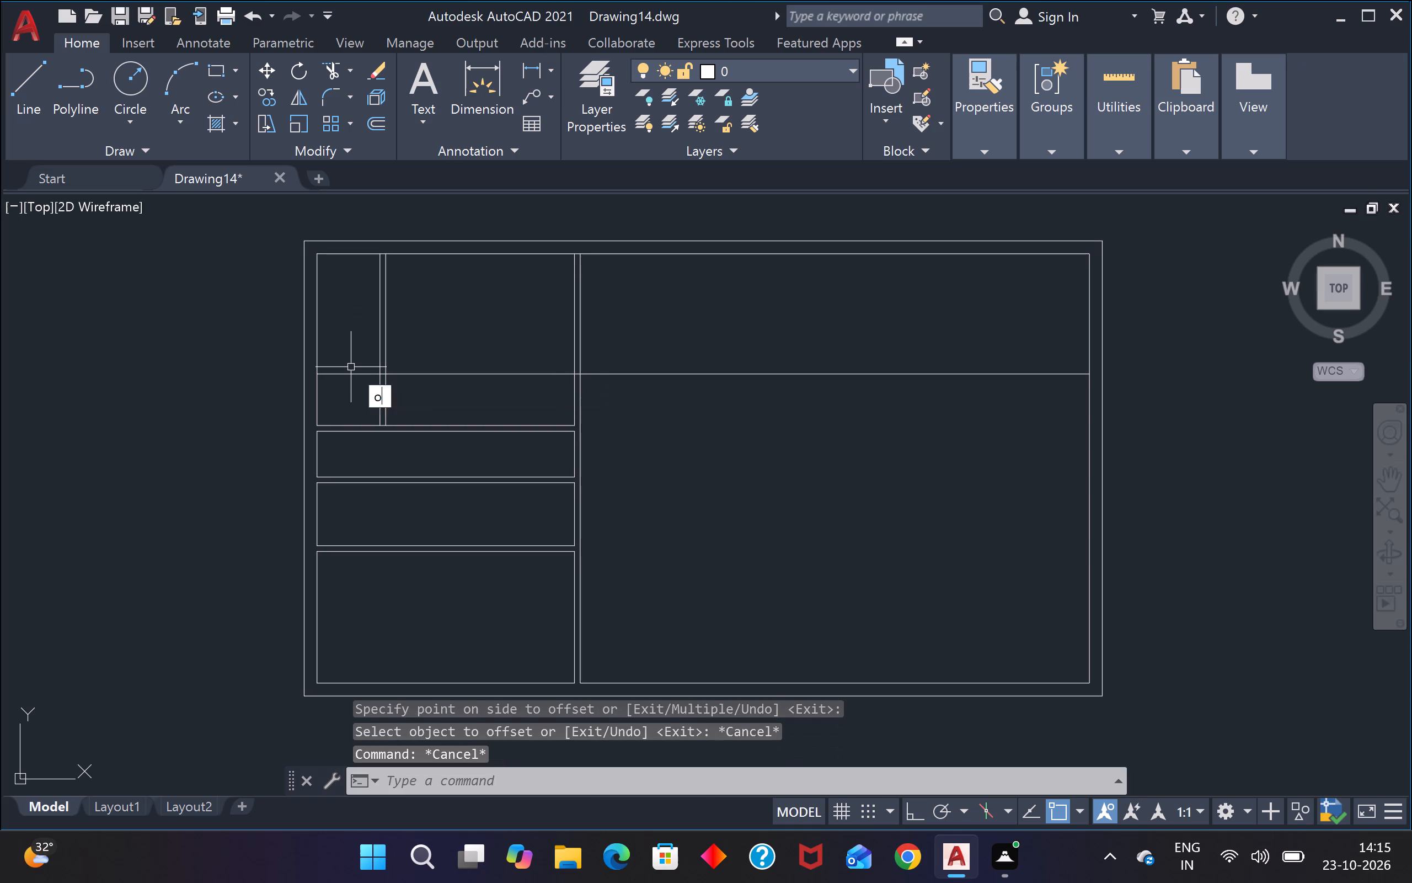
pyautogui.write('4"')
pyautogui.press('Return')
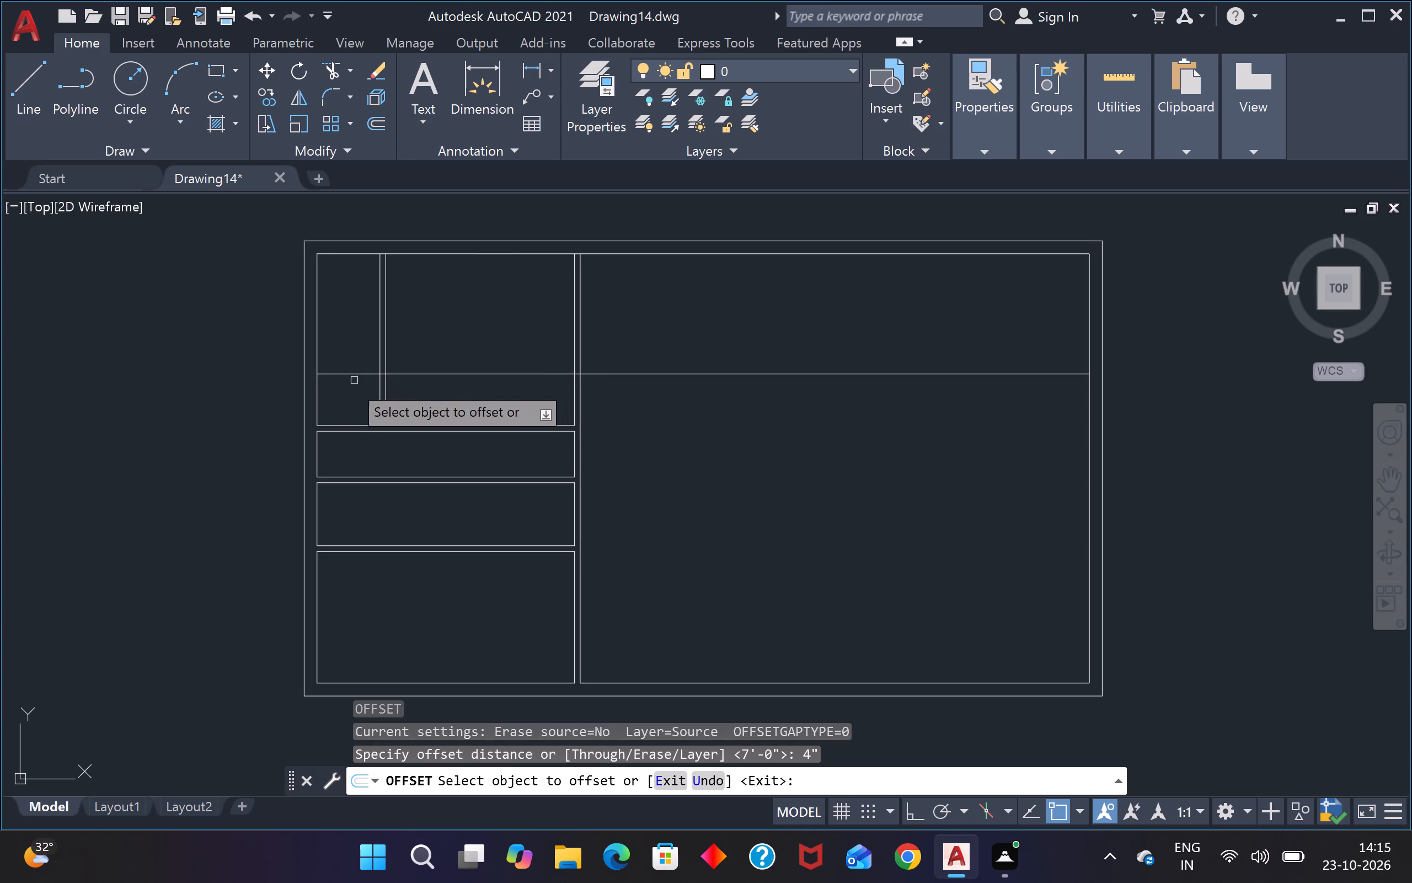
pyautogui.click(340, 376)
pyautogui.click(341, 326)
pyautogui.press('Escape')
pyautogui.press('Escape')
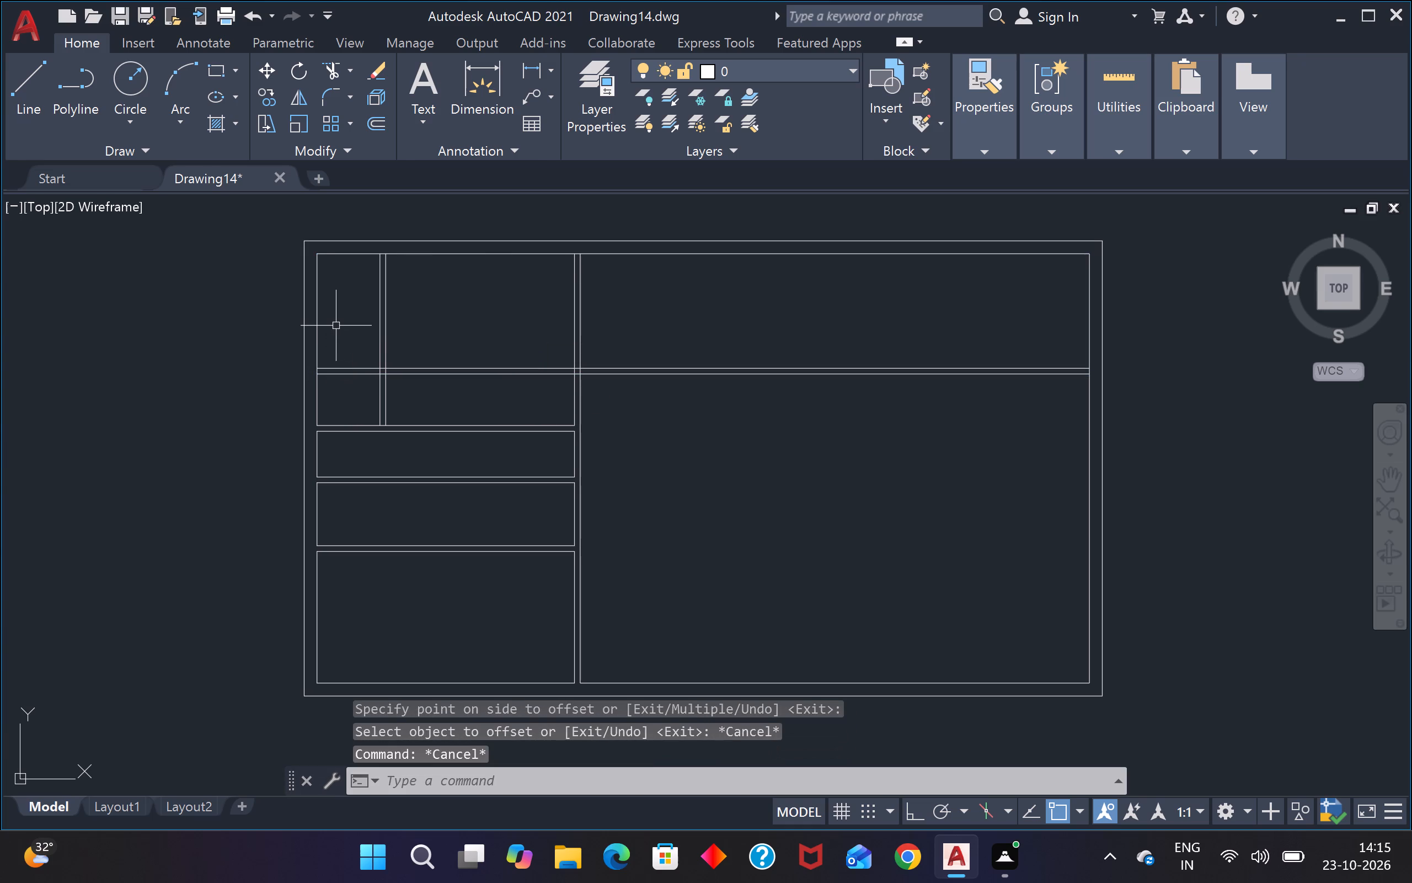
# Trim the new horizontal partition's two lines across the rest of the top-left room and across the large right room.
pyautogui.press('t')
pyautogui.write('r')
pyautogui.press('space')
pyautogui.click(465, 316)
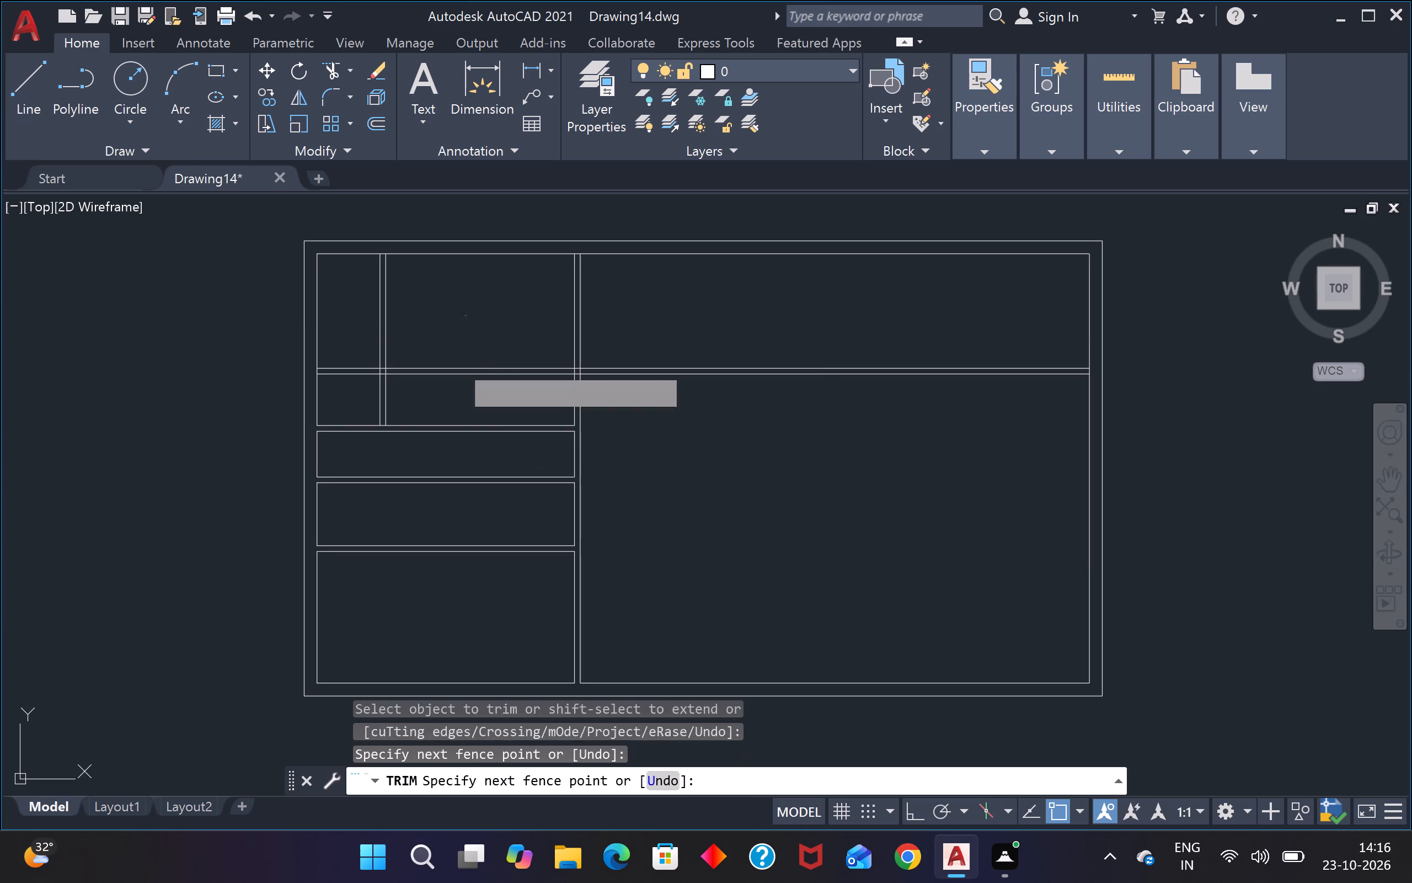
pyautogui.click(452, 376)
pyautogui.click(692, 344)
pyautogui.click(668, 437)
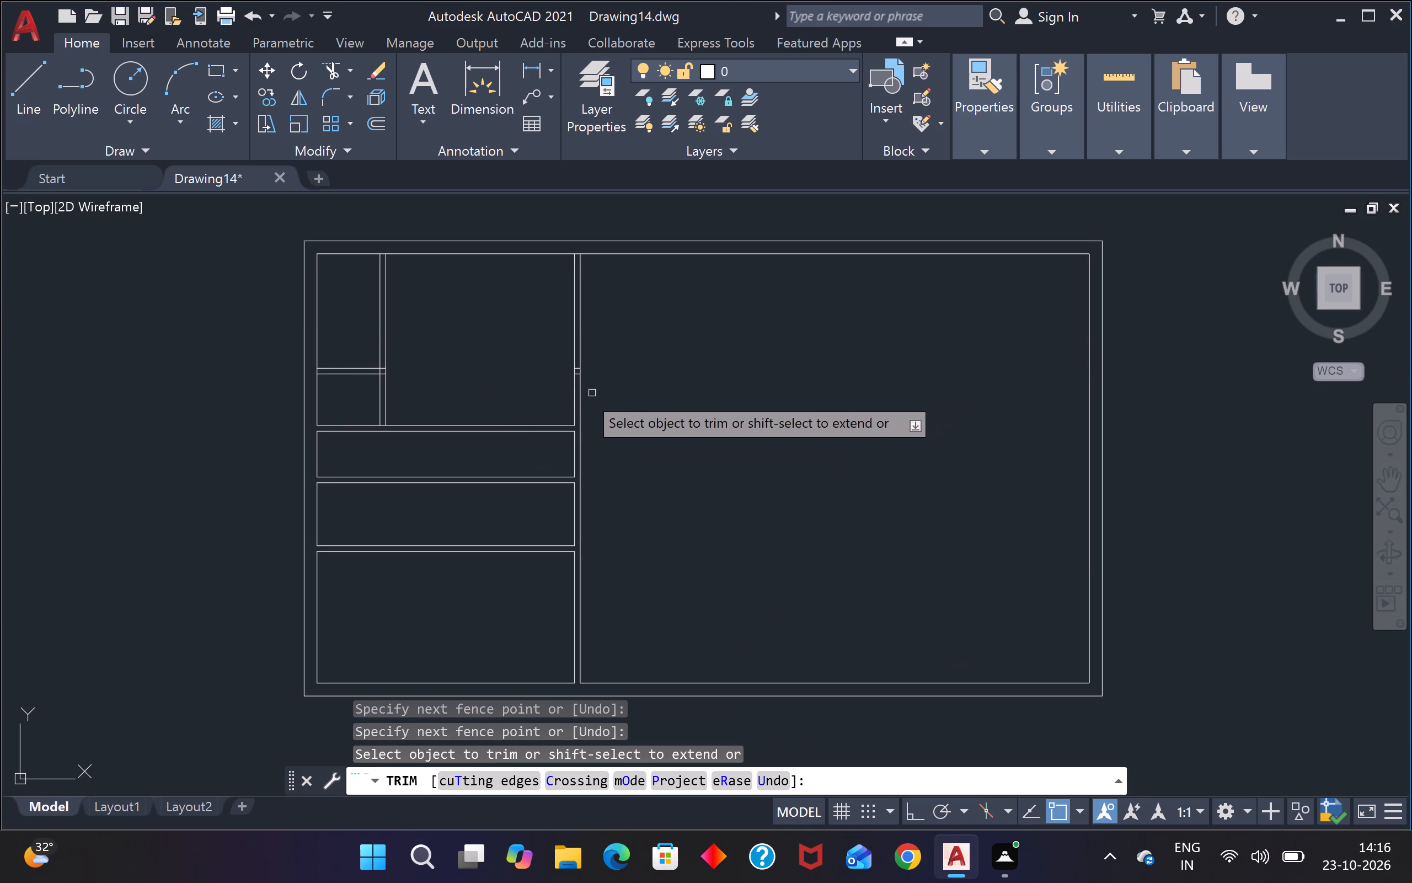
# Trim the short horizontal partition's line ends crossing the new vertical partition, and that partition's left line between them.
pyautogui.scroll(3, 381, 366)
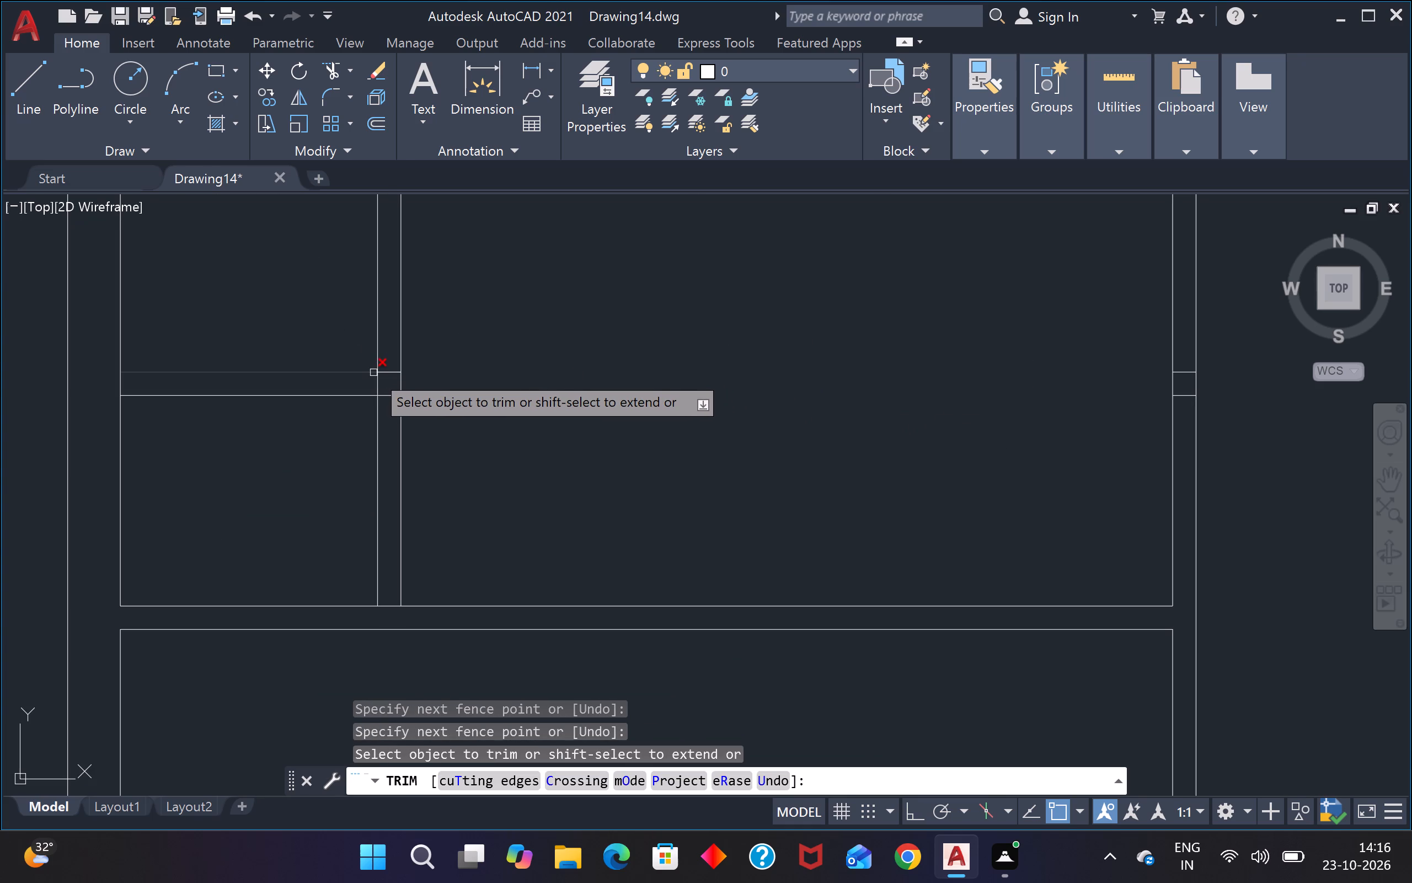
pyautogui.scroll(2, 390, 376)
pyautogui.click(389, 352)
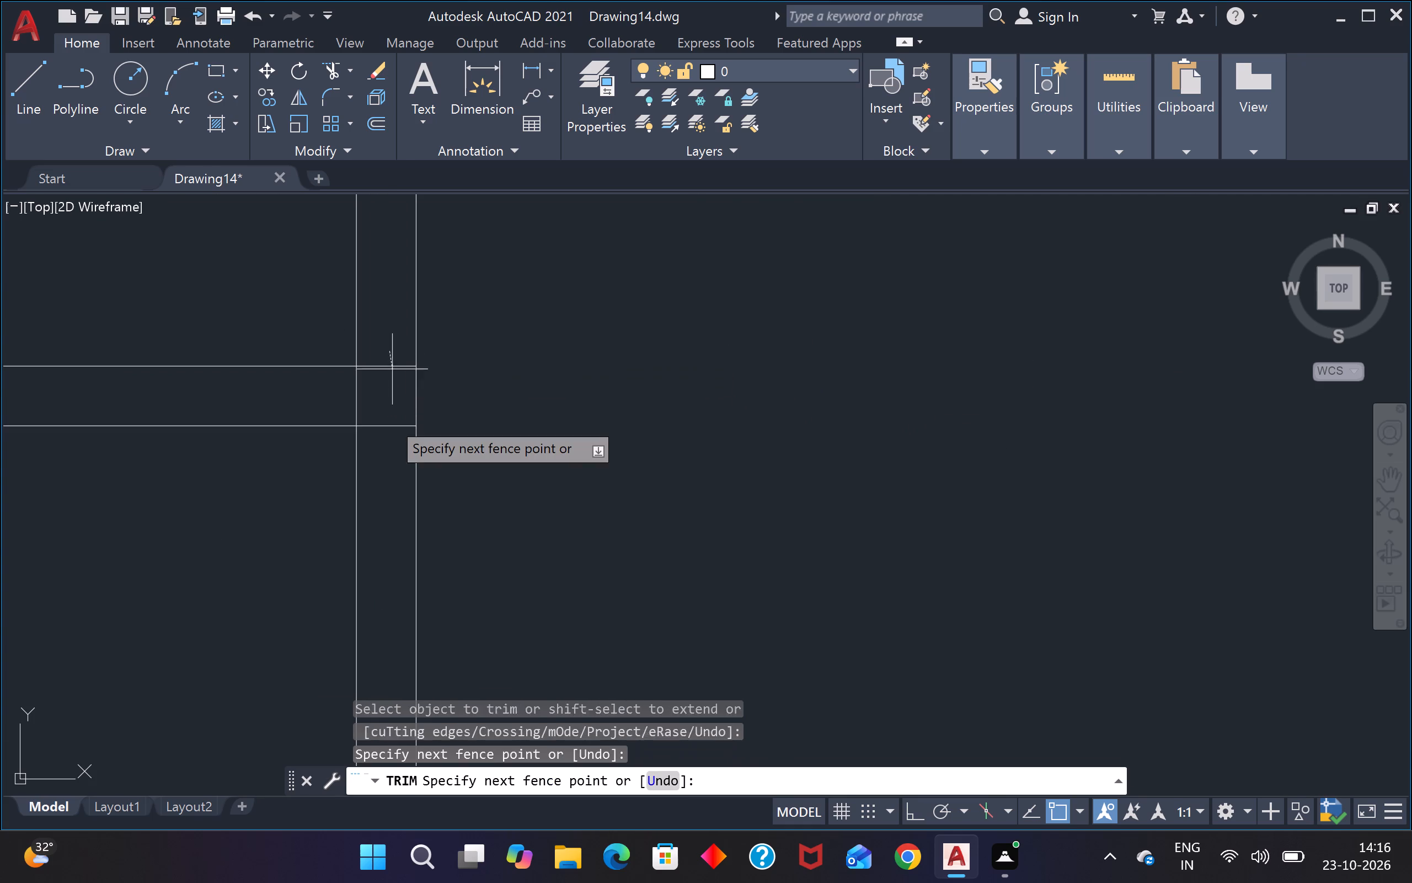
pyautogui.click(386, 430)
pyautogui.scroll(-6, 382, 430)
pyautogui.scroll(2, 382, 427)
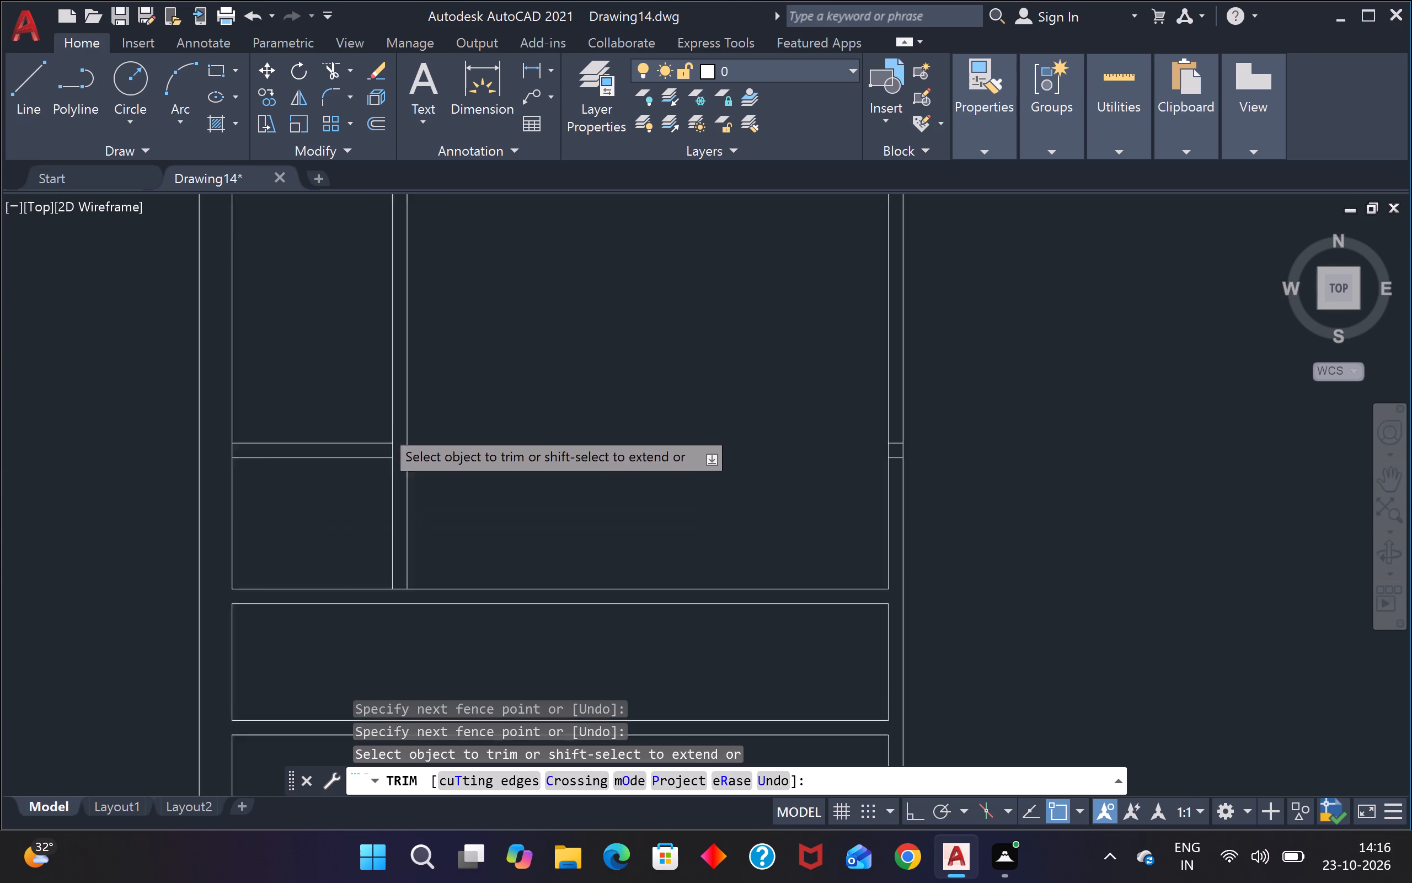
pyautogui.scroll(1, 382, 427)
pyautogui.click(372, 492)
pyautogui.click(408, 477)
# Trim the left outer wall's inner line between the two lines of the short horizontal partition.
pyautogui.scroll(-3, 405, 476)
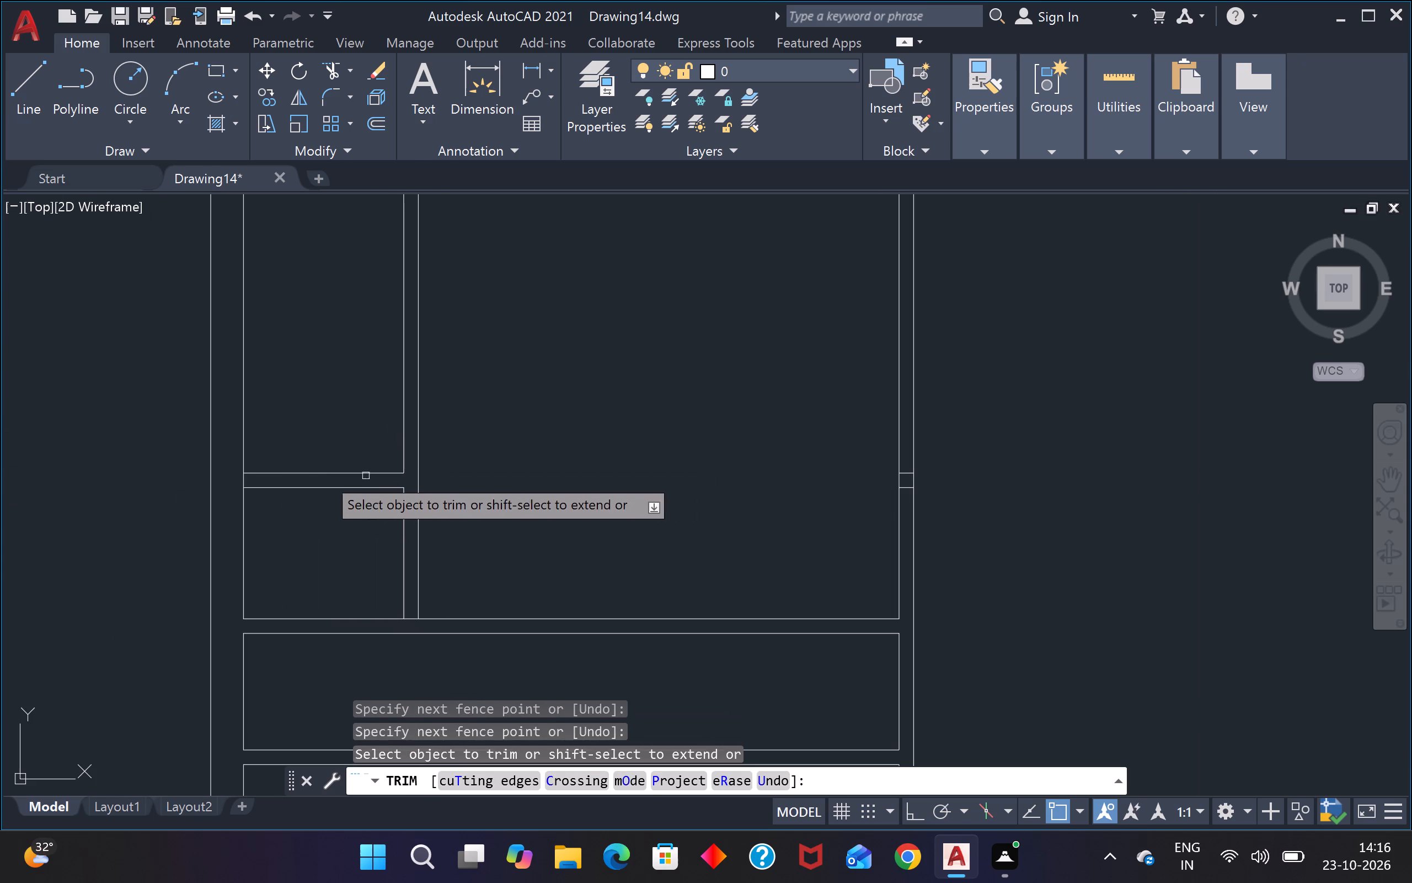
pyautogui.scroll(3, 208, 483)
pyautogui.click(286, 484)
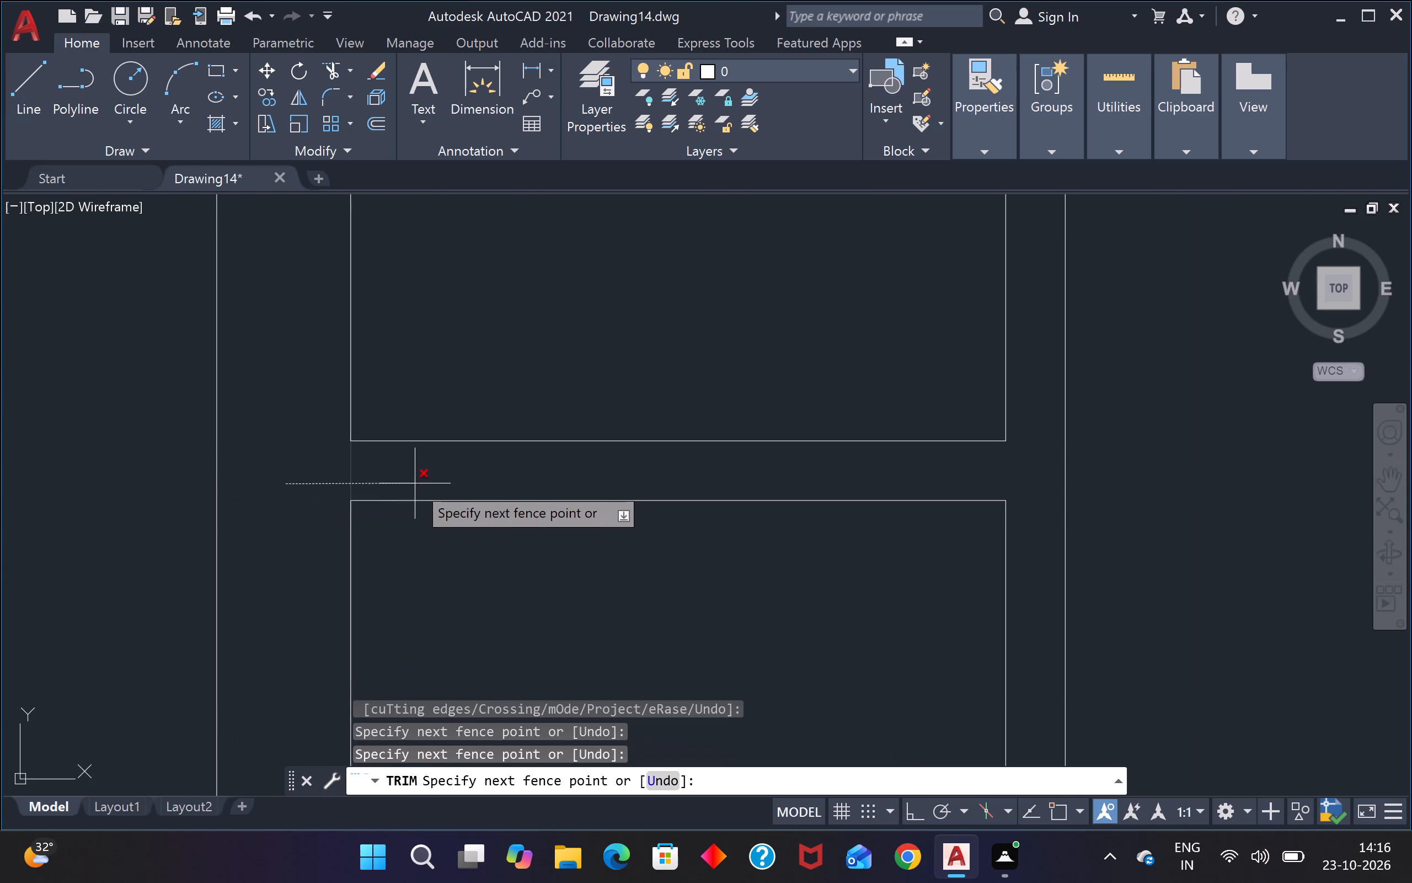
pyautogui.click(415, 483)
# Extend the new vertical partition's two lines down to the lower line of the full-width partition below the top-left room.
pyautogui.scroll(-7, 416, 478)
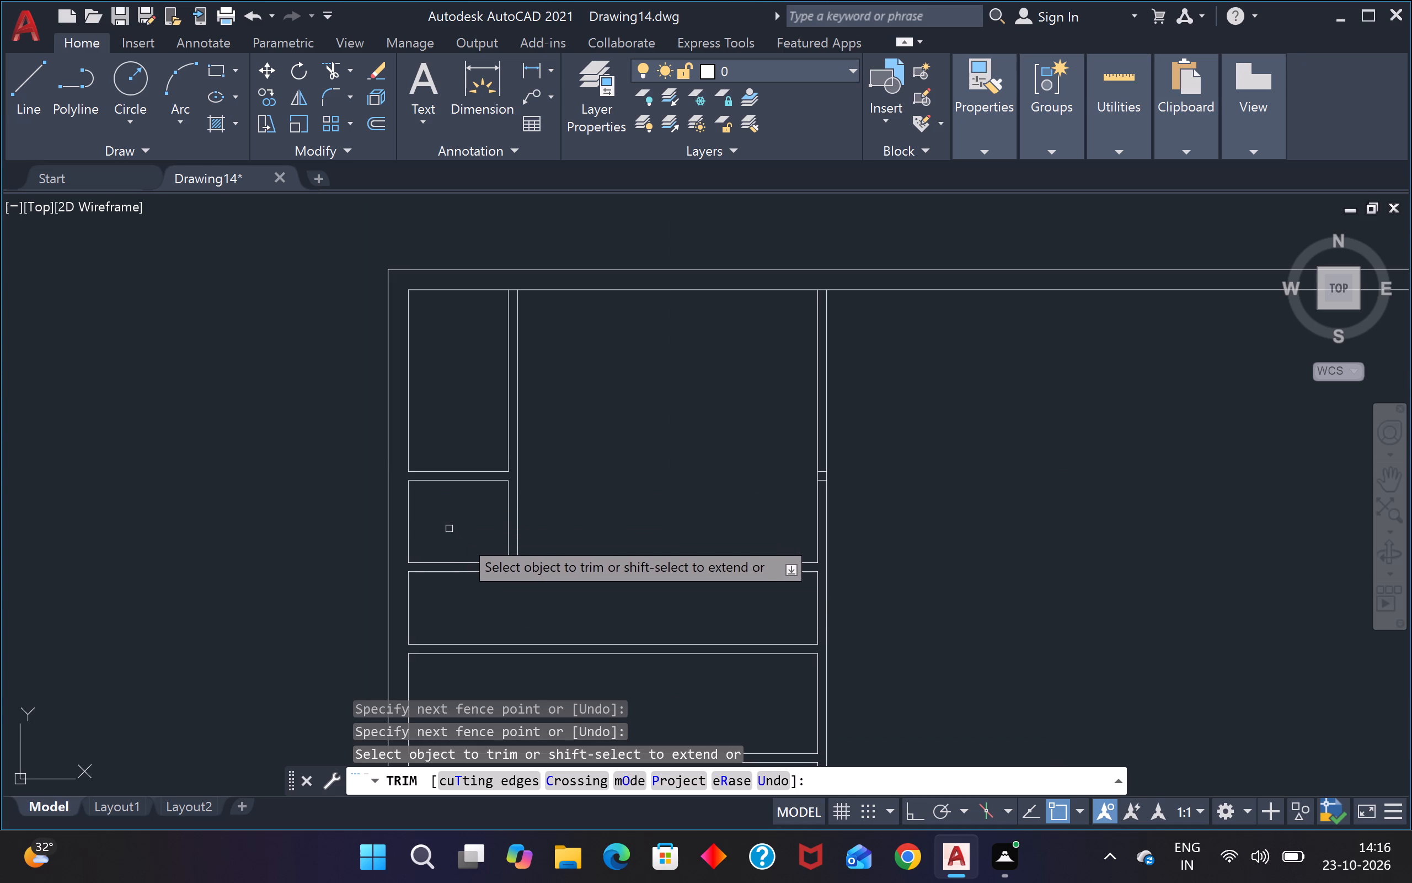
pyautogui.keyDown('shift'); pyautogui.click(509, 541); pyautogui.keyUp('shift')
pyautogui.keyDown('shift'); pyautogui.click(517, 542); pyautogui.keyUp('shift')
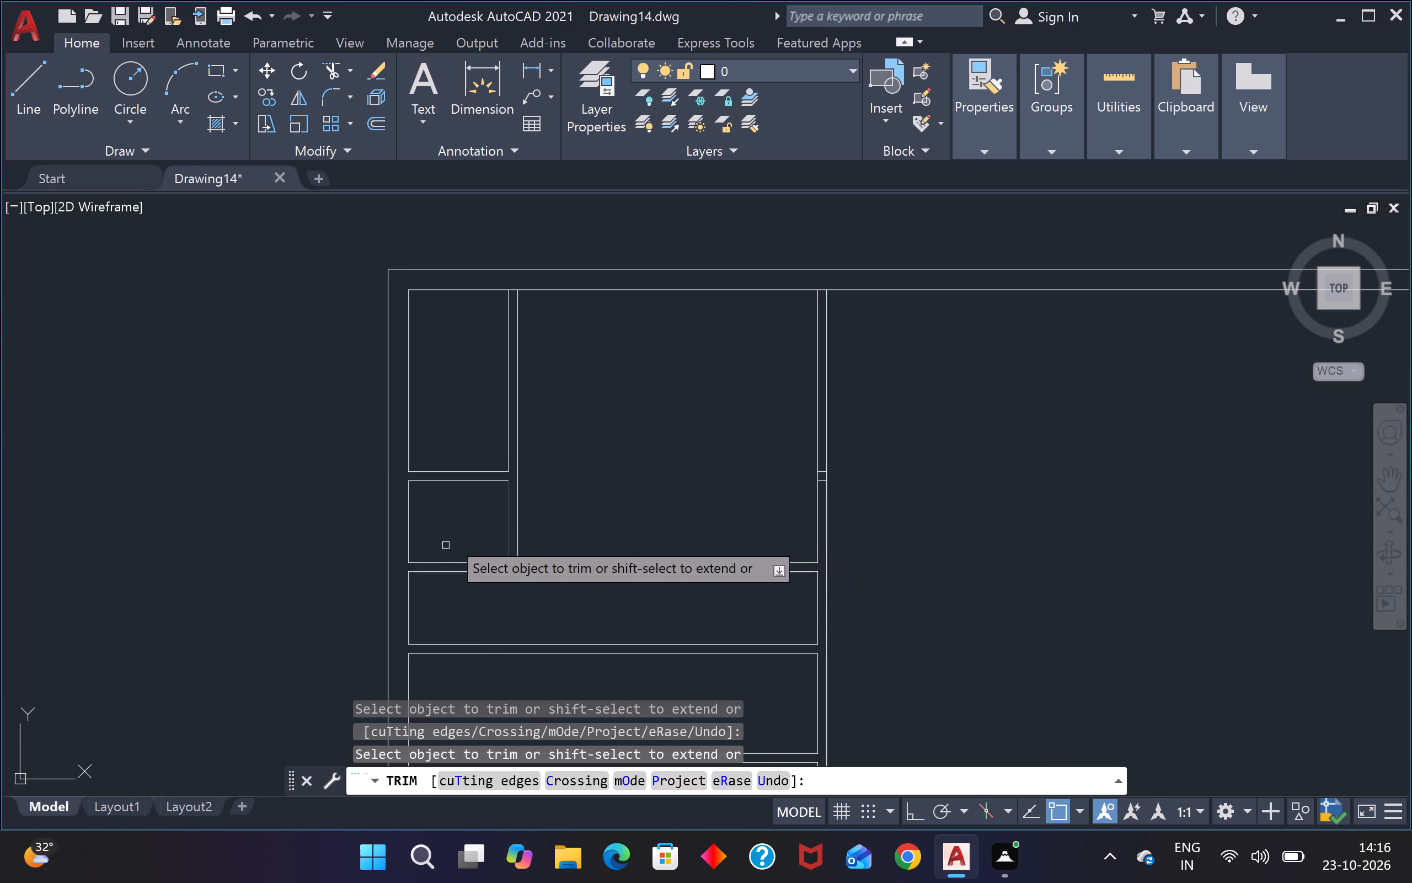
# Trim that full-width partition's two lines between the left outer wall and the new vertical partition.
pyautogui.click(457, 530)
pyautogui.click(462, 581)
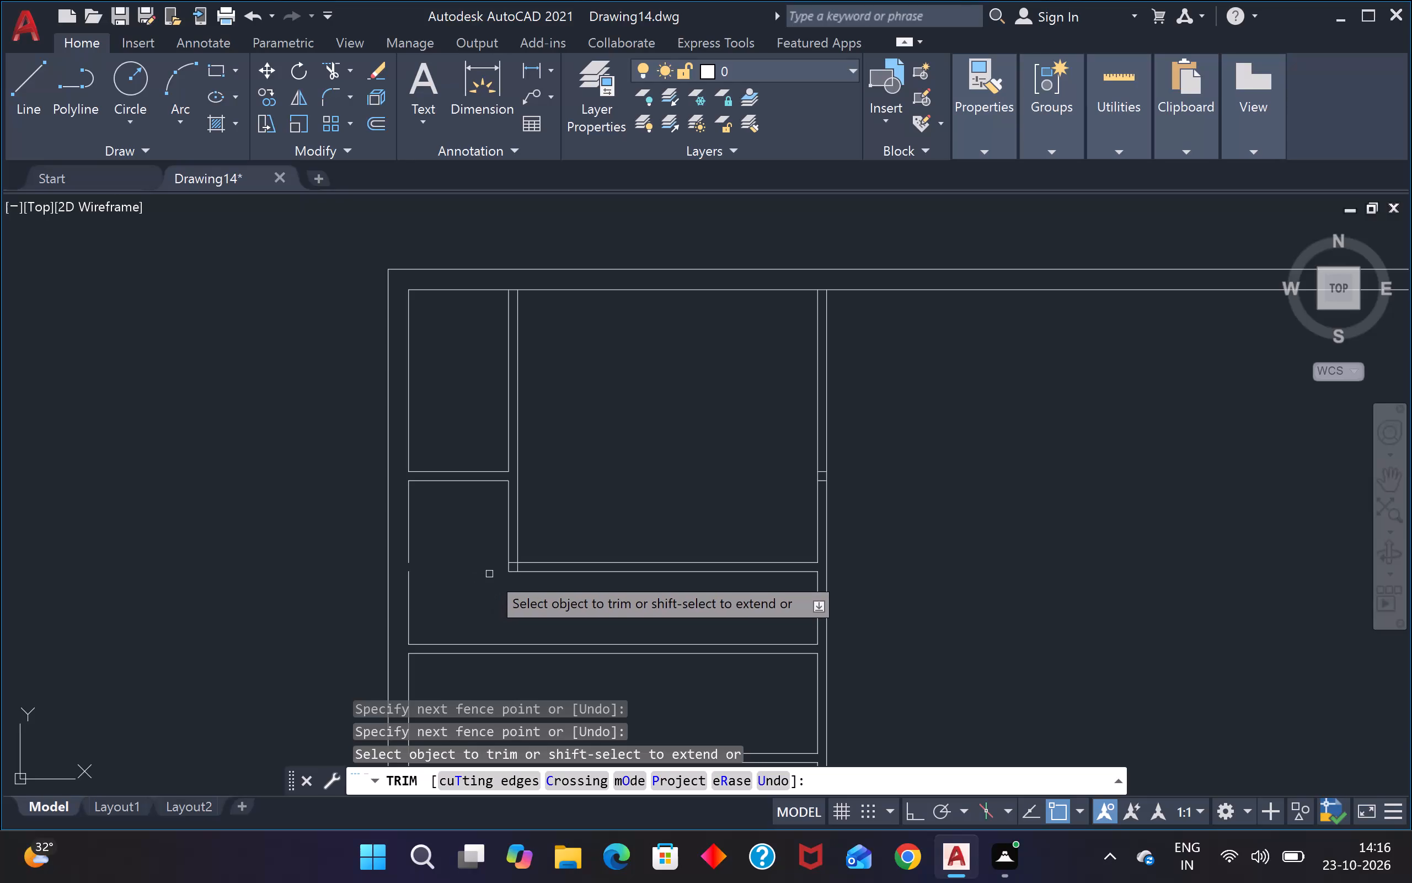
# Extend the left outer wall's inner line to close its gap beside the removed stretch of horizontal partition.
pyautogui.scroll(3, 489, 574)
pyautogui.keyDown('shift'); pyautogui.click(158, 676); pyautogui.keyUp('shift')
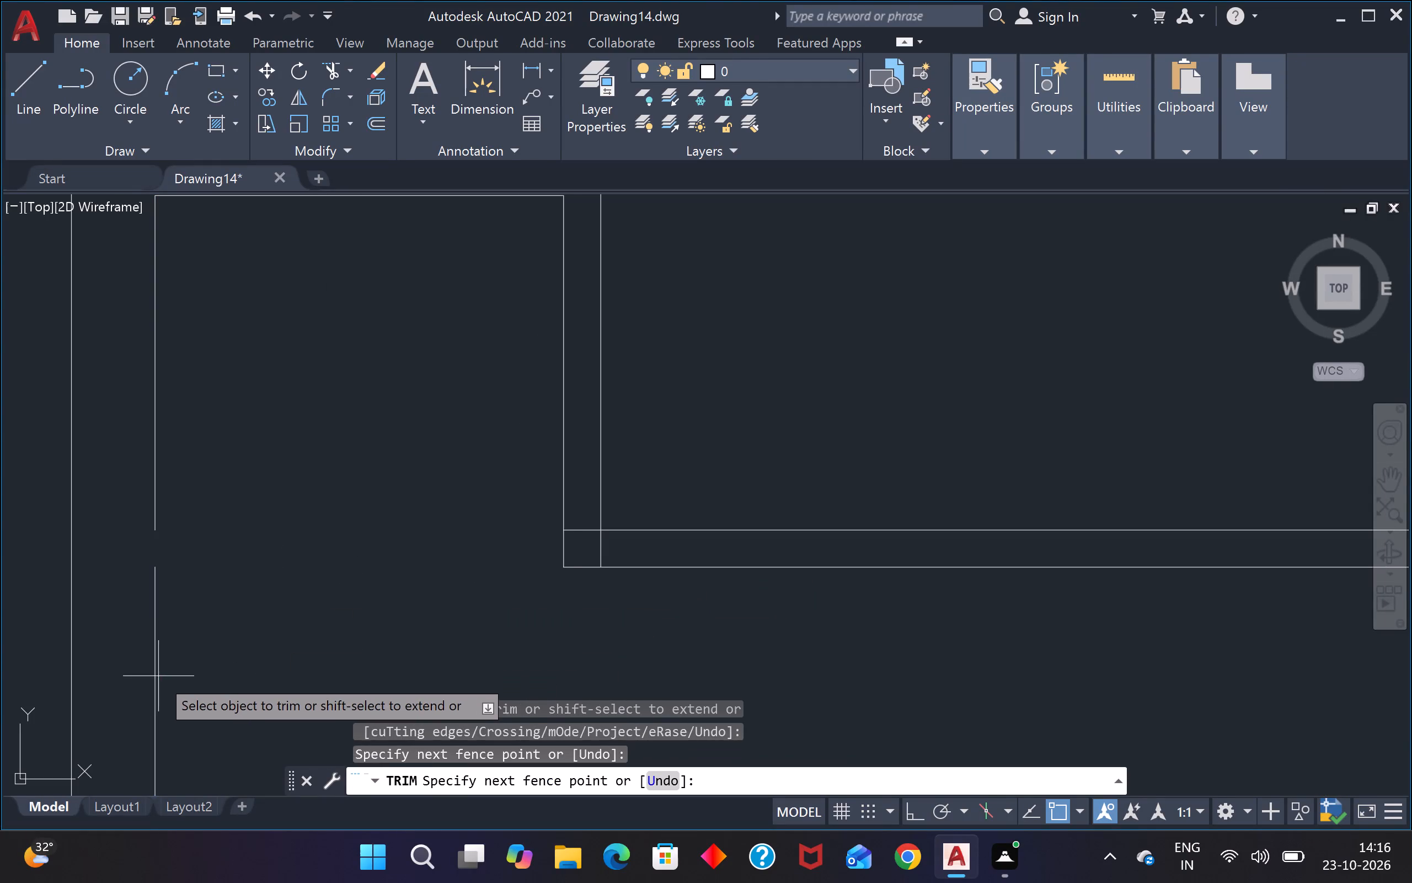
pyautogui.press('Escape')
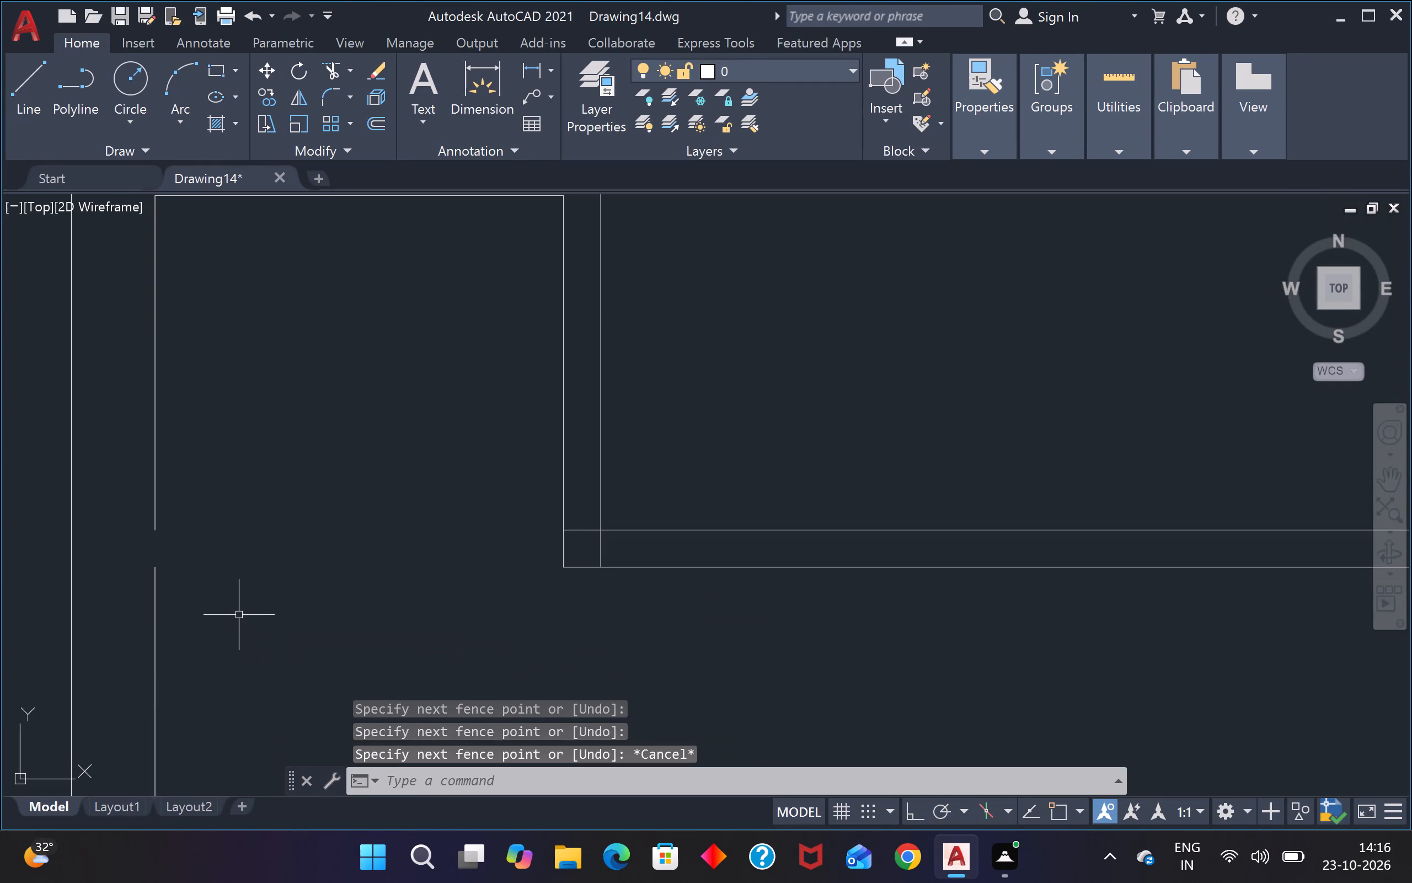
pyautogui.press('space')
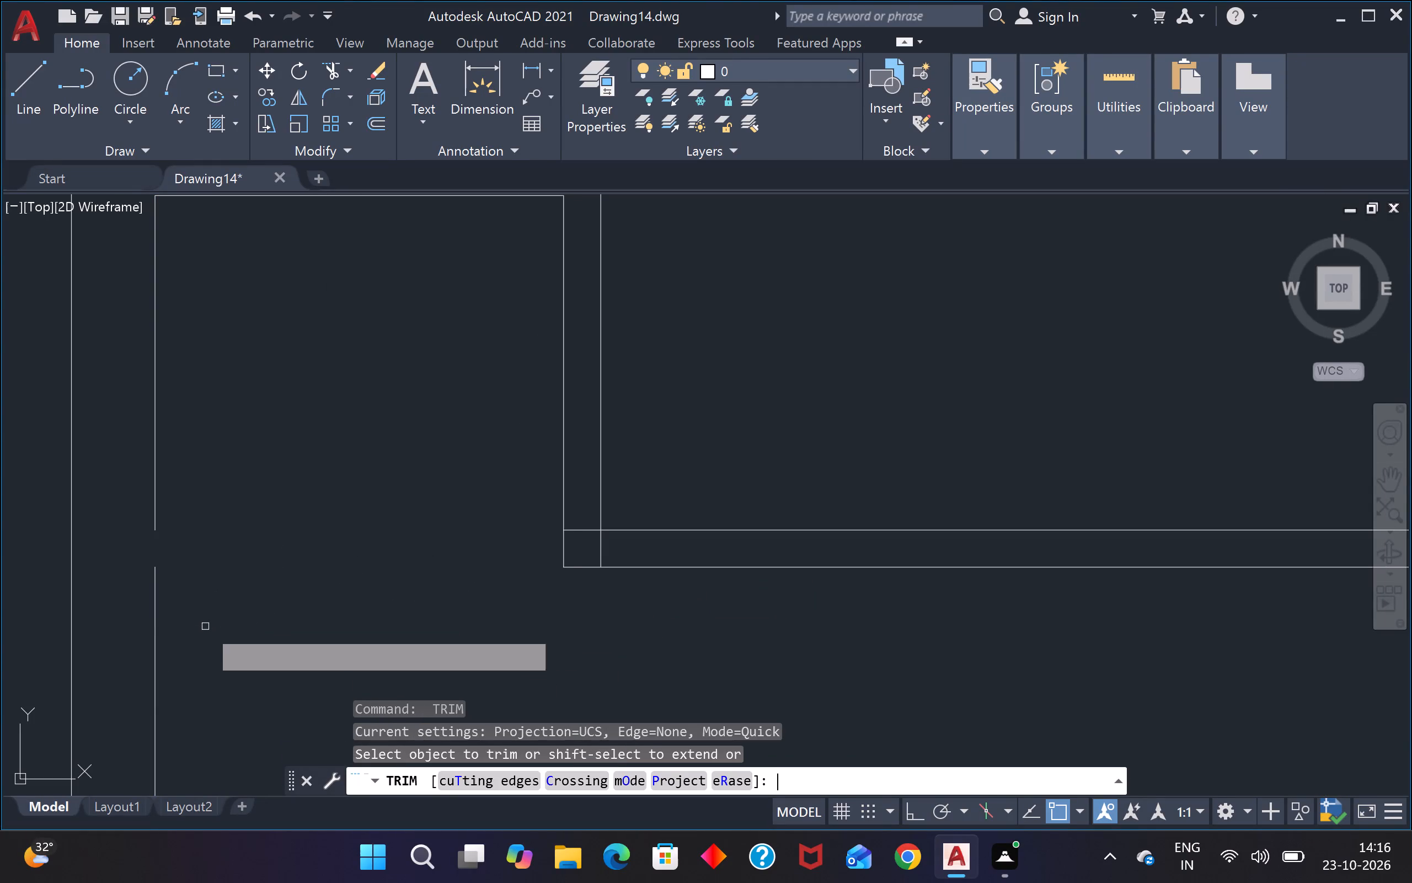
pyautogui.keyDown('shift'); pyautogui.click(153, 610); pyautogui.keyUp('shift')
pyautogui.scroll(-2, 384, 555)
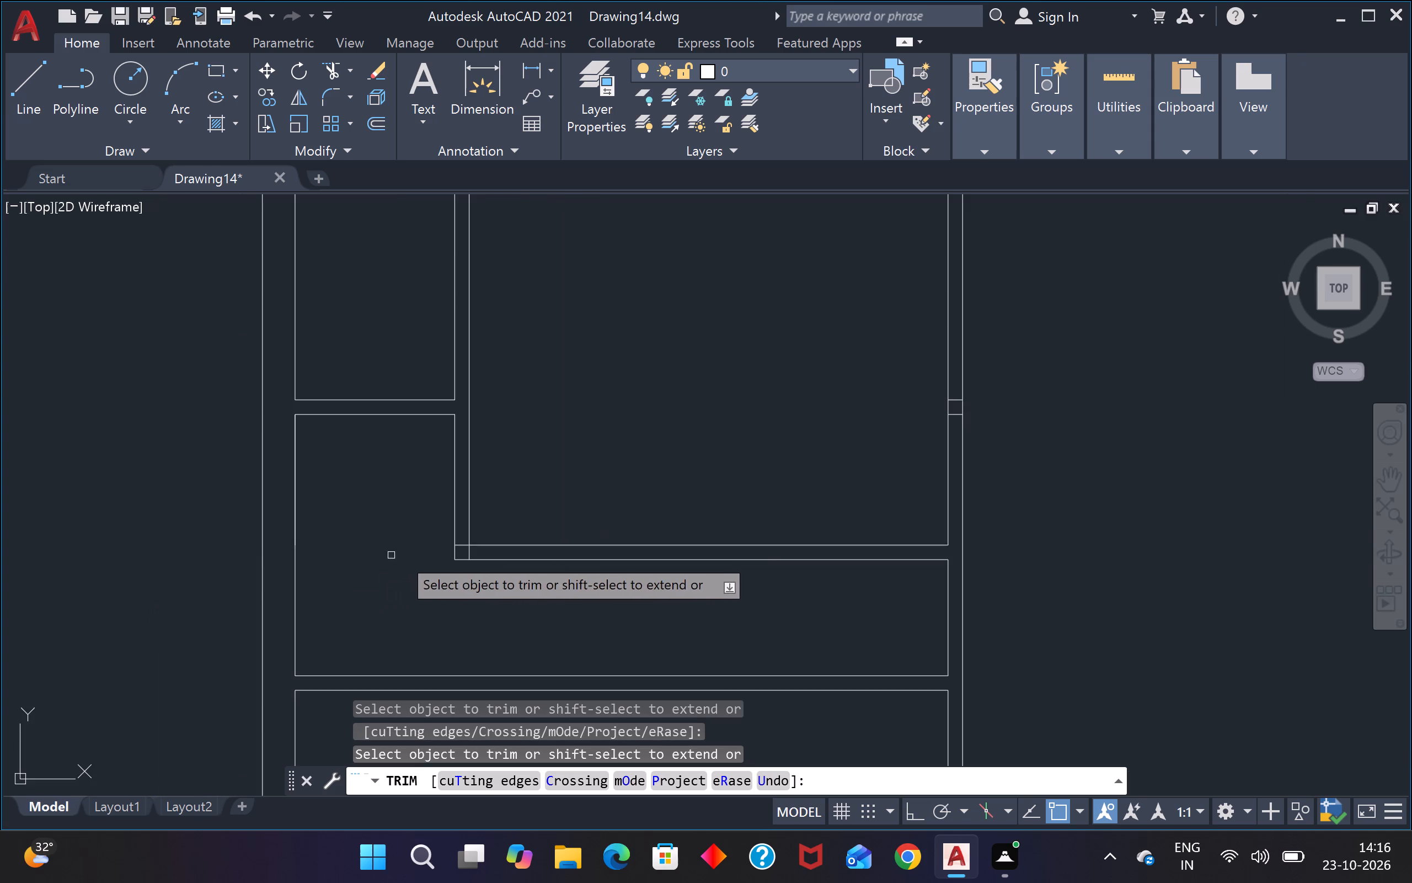
# Trim the overlapping line ends inside the corner where the new vertical partition meets the horizontal partition below the top-left room.
pyautogui.scroll(2, 428, 544)
pyautogui.scroll(3, 494, 551)
pyautogui.click(529, 538)
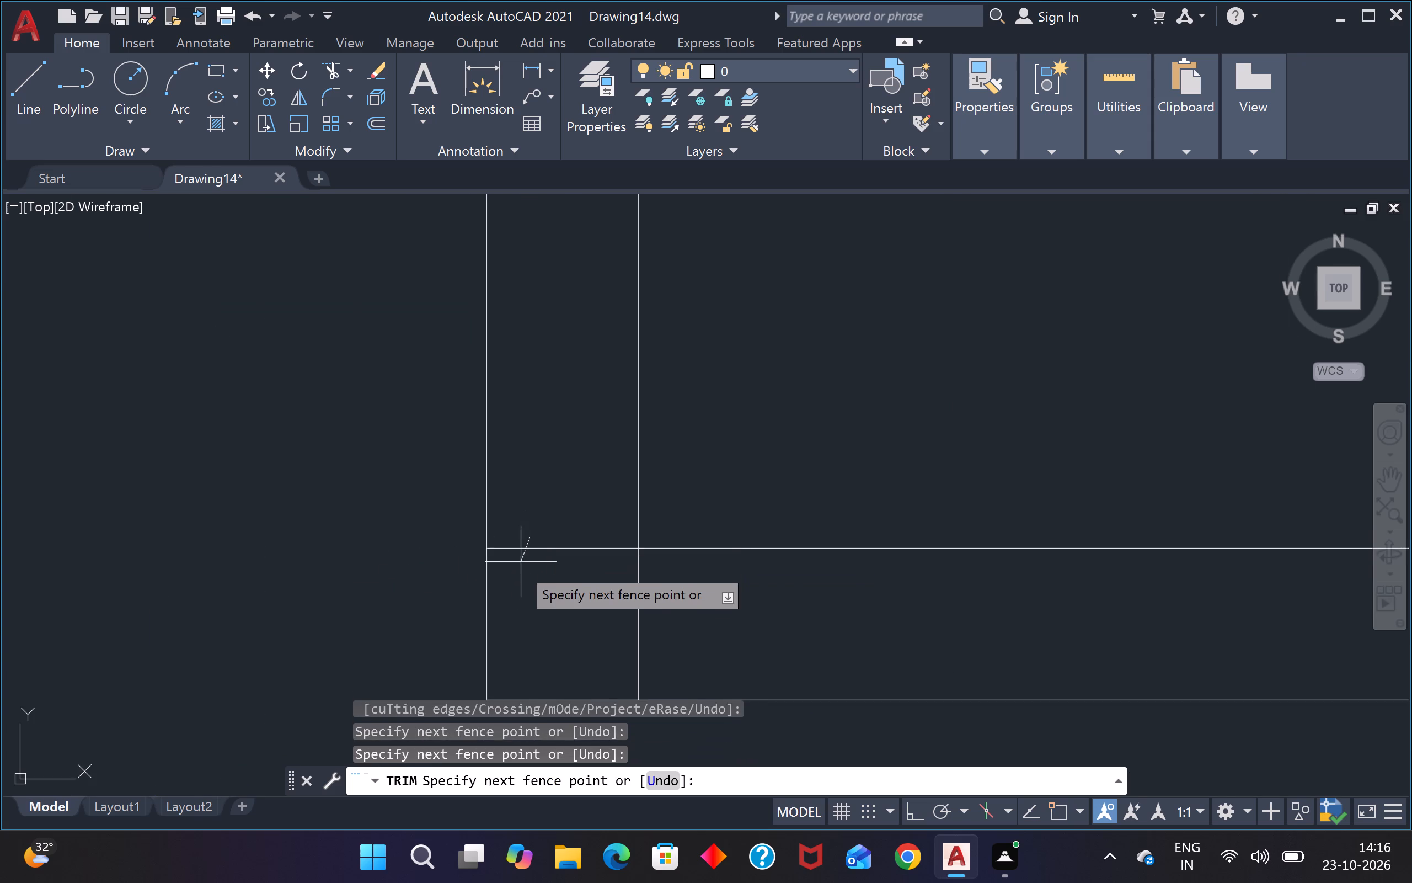
pyautogui.click(517, 572)
pyautogui.click(538, 578)
pyautogui.click(677, 598)
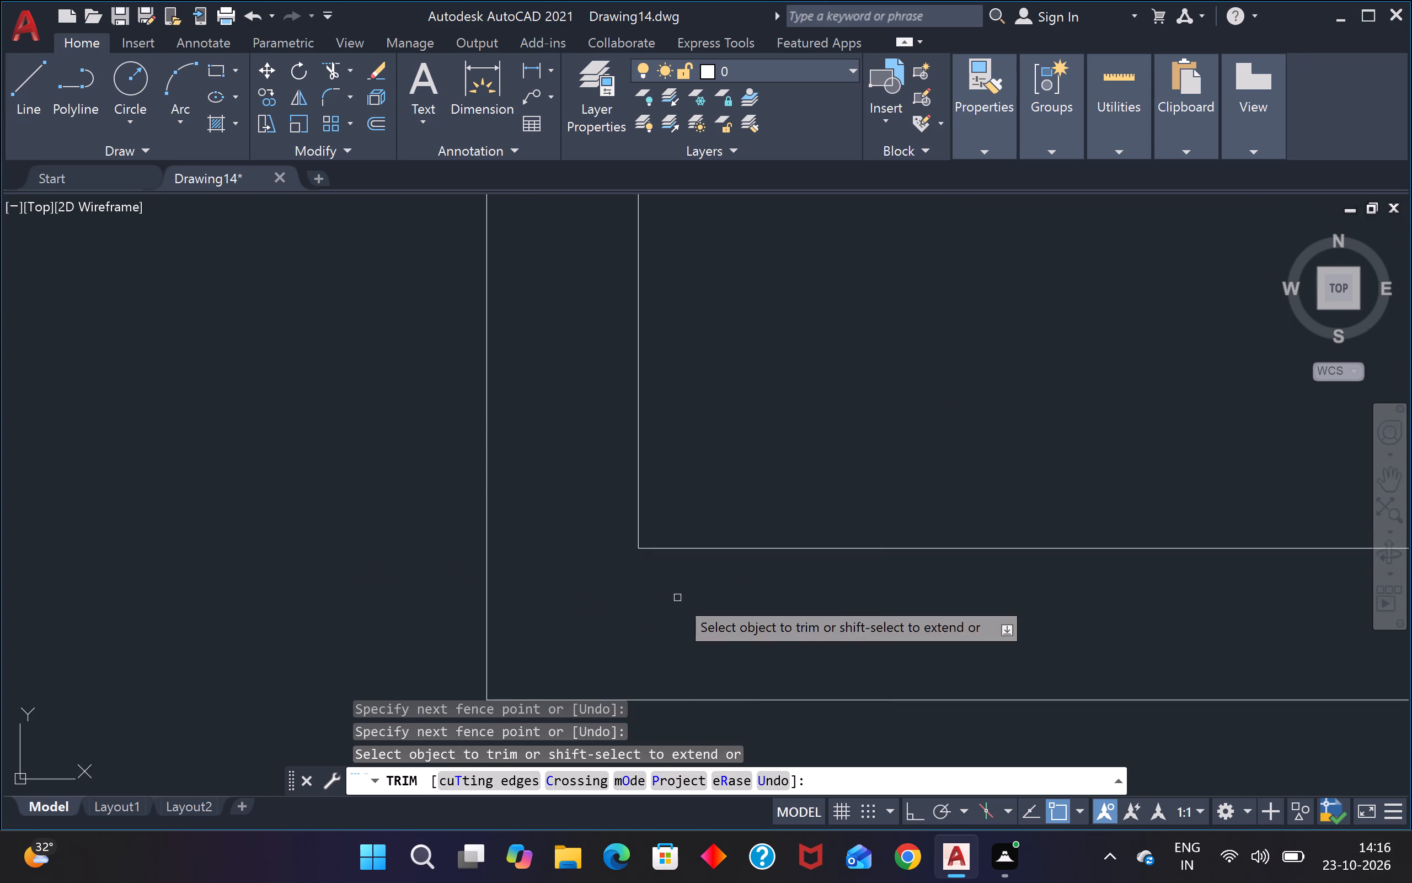
pyautogui.scroll(-8, 672, 598)
pyautogui.scroll(-1, 821, 486)
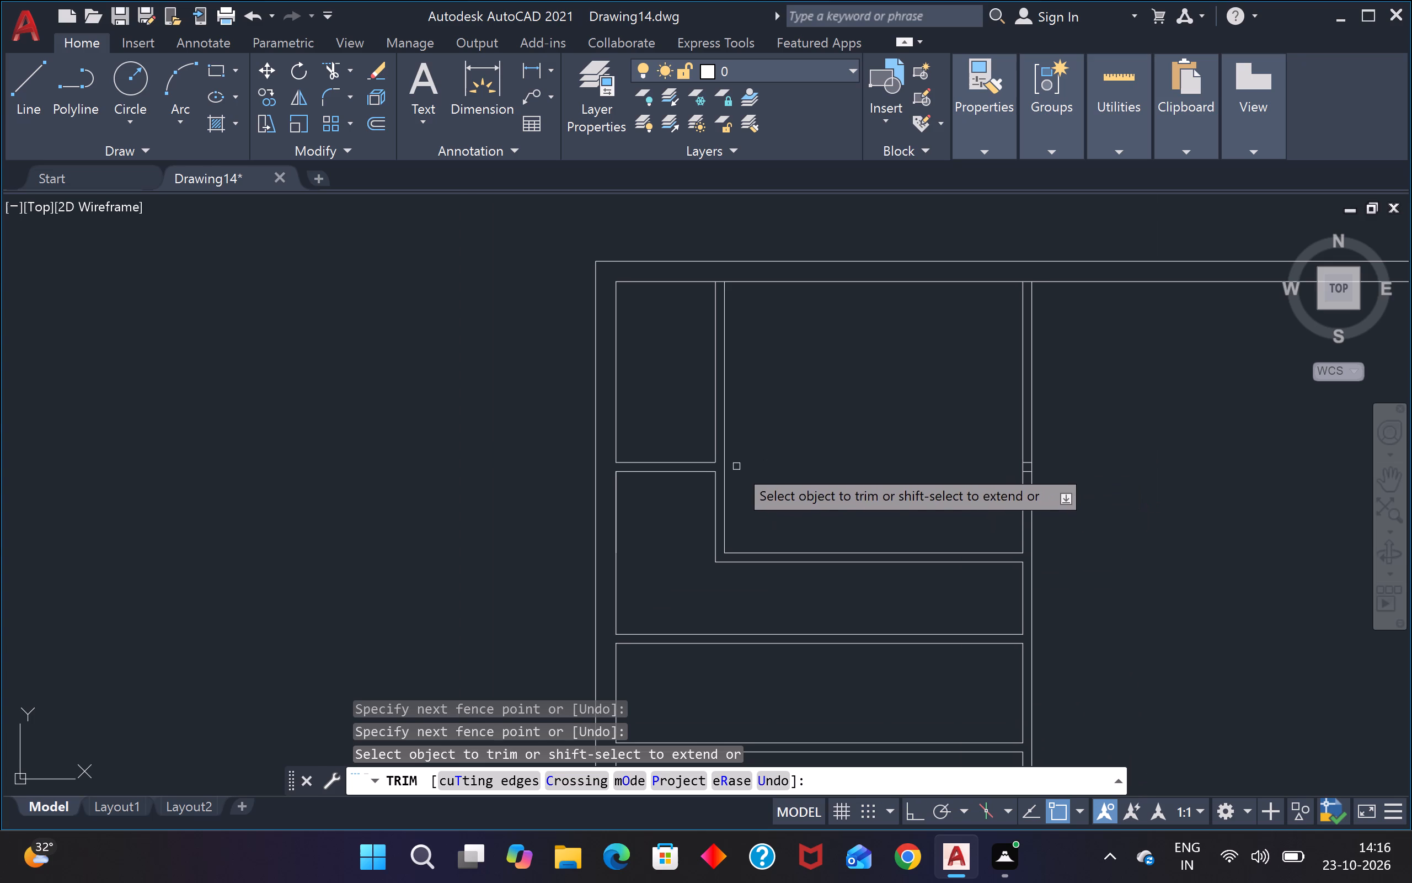
# Trim the top outer wall's inner line between the two lines of the new vertical partition.
pyautogui.scroll(3, 724, 292)
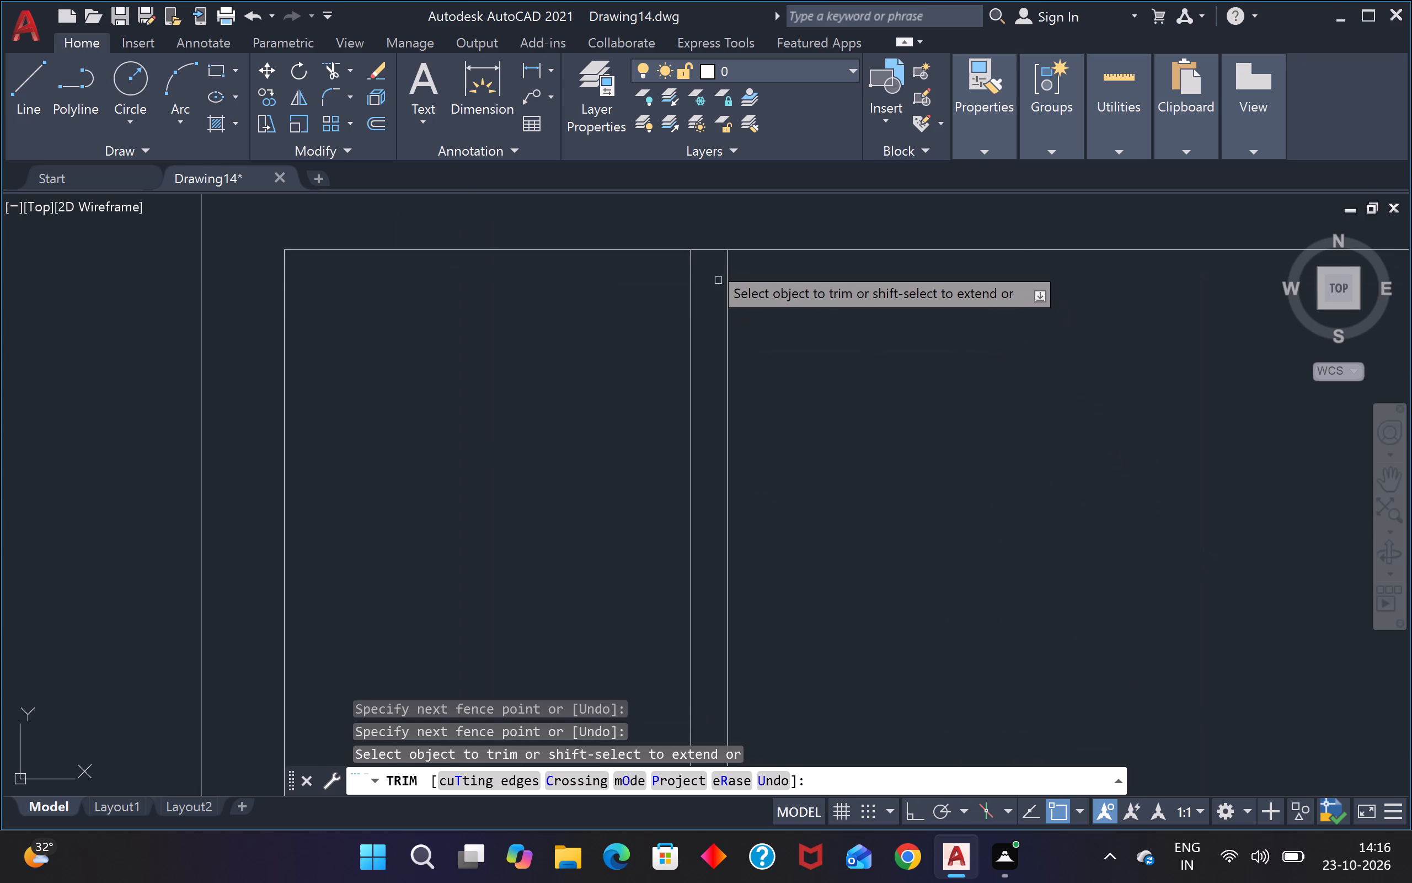
pyautogui.click(697, 227)
pyautogui.click(699, 274)
pyautogui.scroll(-6, 700, 274)
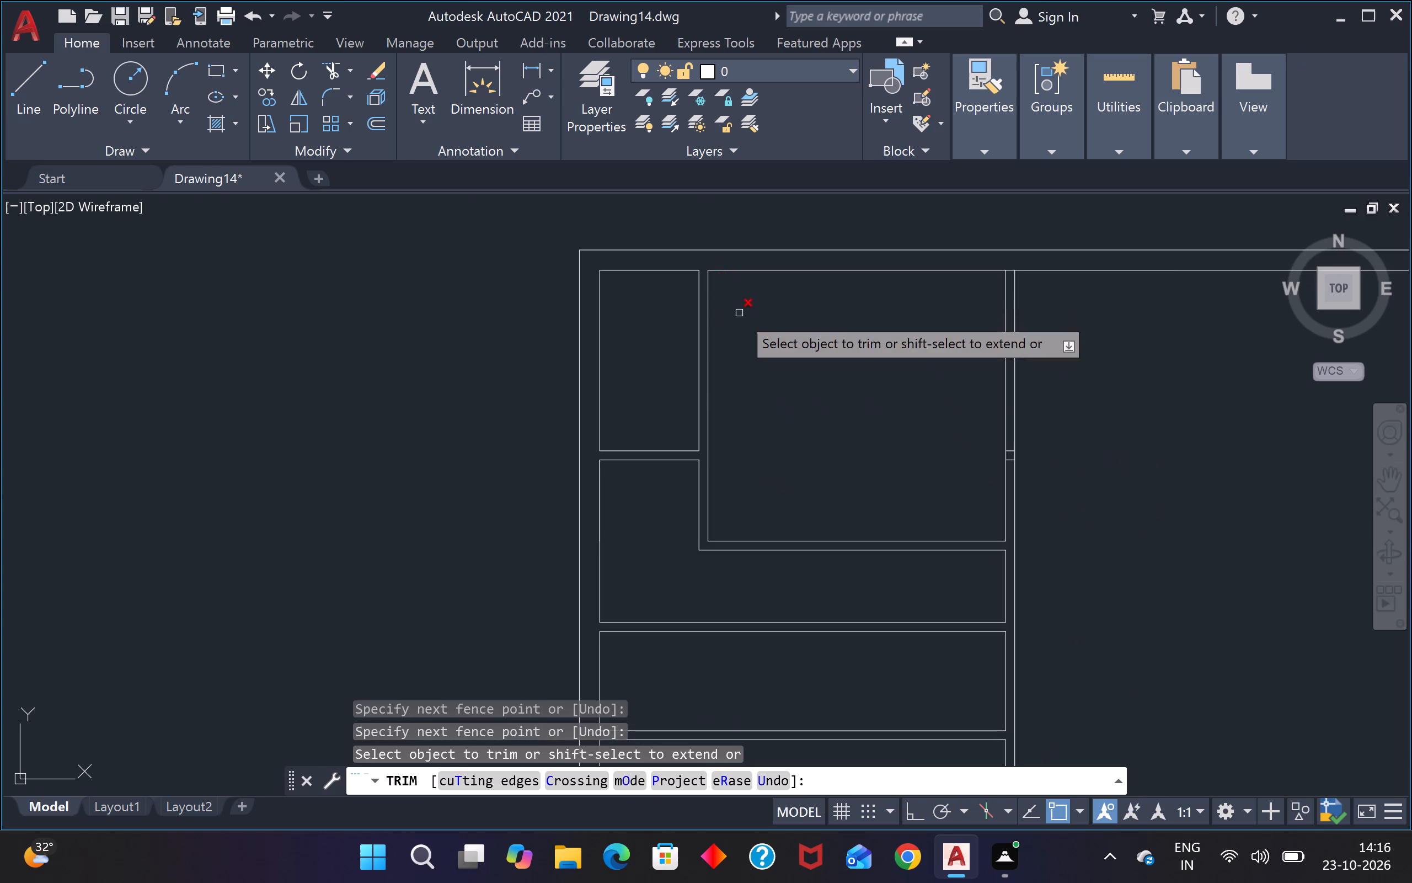
# Trim the two leftover short horizontal segments inside the long vertical partition along the top-left room's right side.
pyautogui.scroll(-1, 740, 317)
pyautogui.scroll(2, 813, 380)
pyautogui.scroll(4, 895, 359)
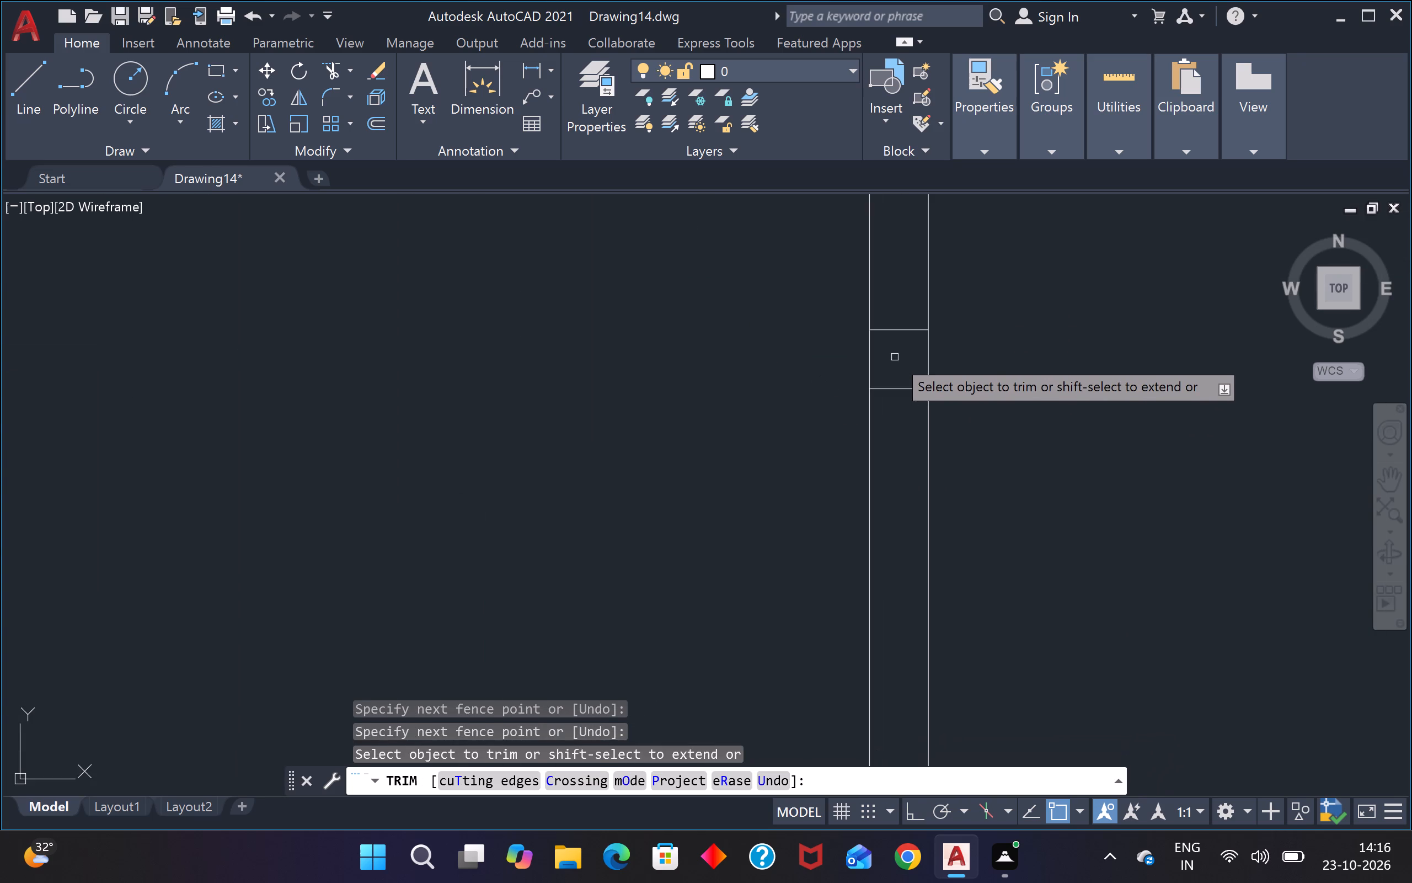
pyautogui.click(890, 304)
pyautogui.click(898, 412)
pyautogui.scroll(-2, 898, 409)
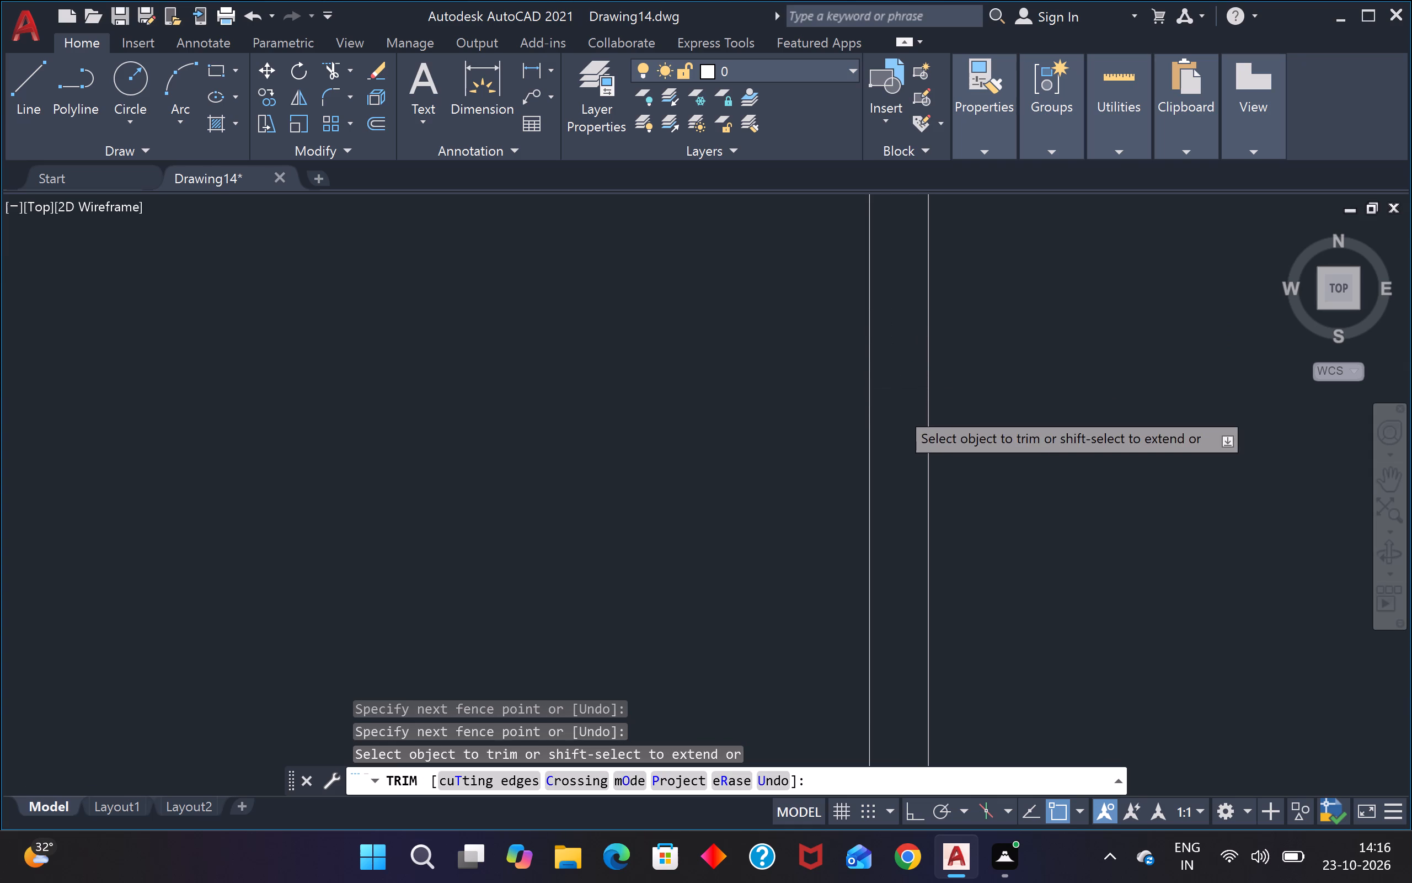
pyautogui.scroll(-2, 898, 409)
pyautogui.scroll(-2, 833, 431)
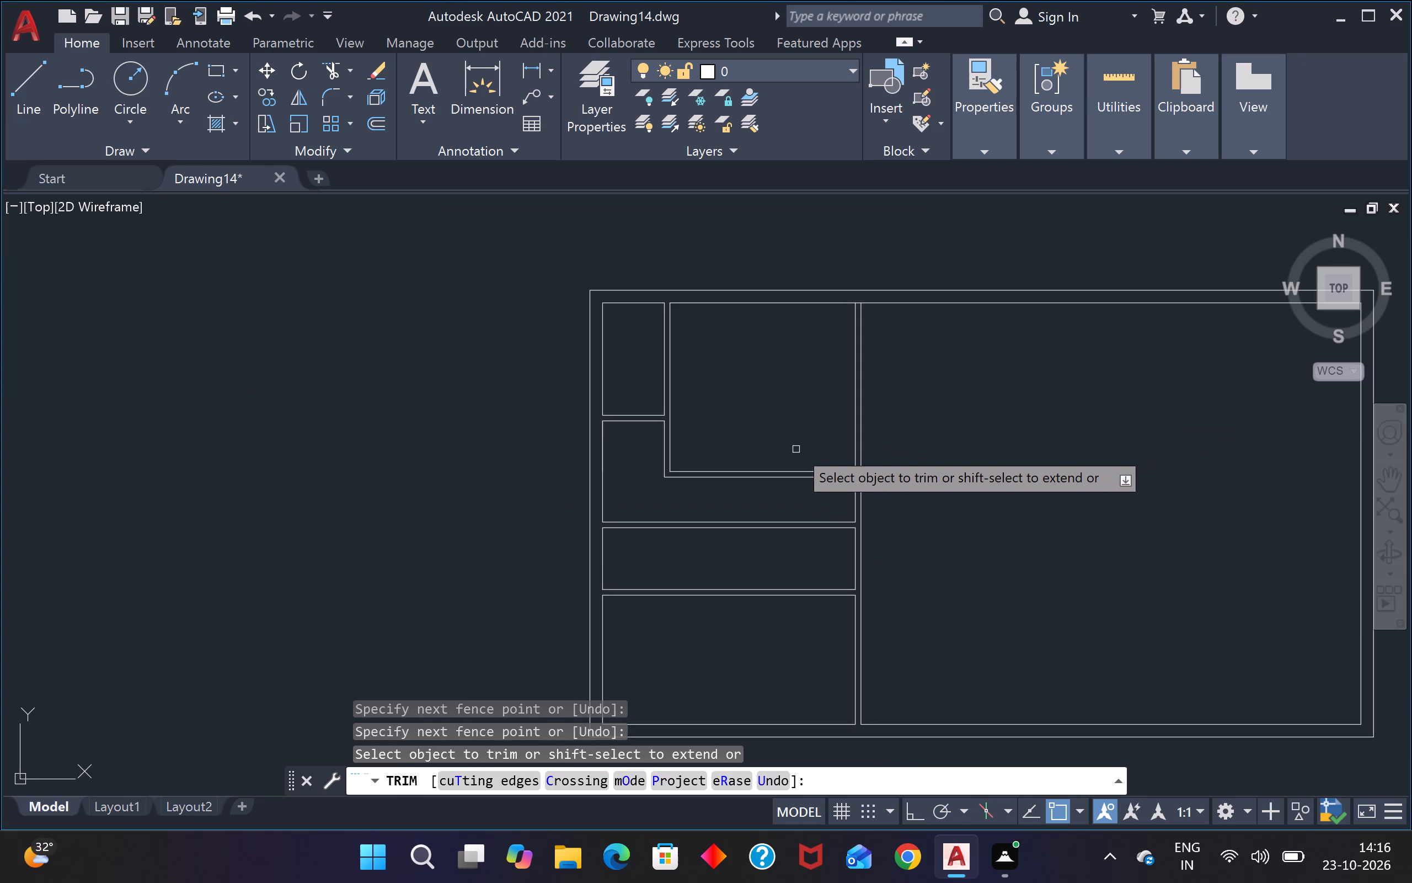
# Extend the passage's two bounding lines to the long vertical partition's right line and trim that partition's lines between them, opening the passage.
pyautogui.scroll(3, 848, 476)
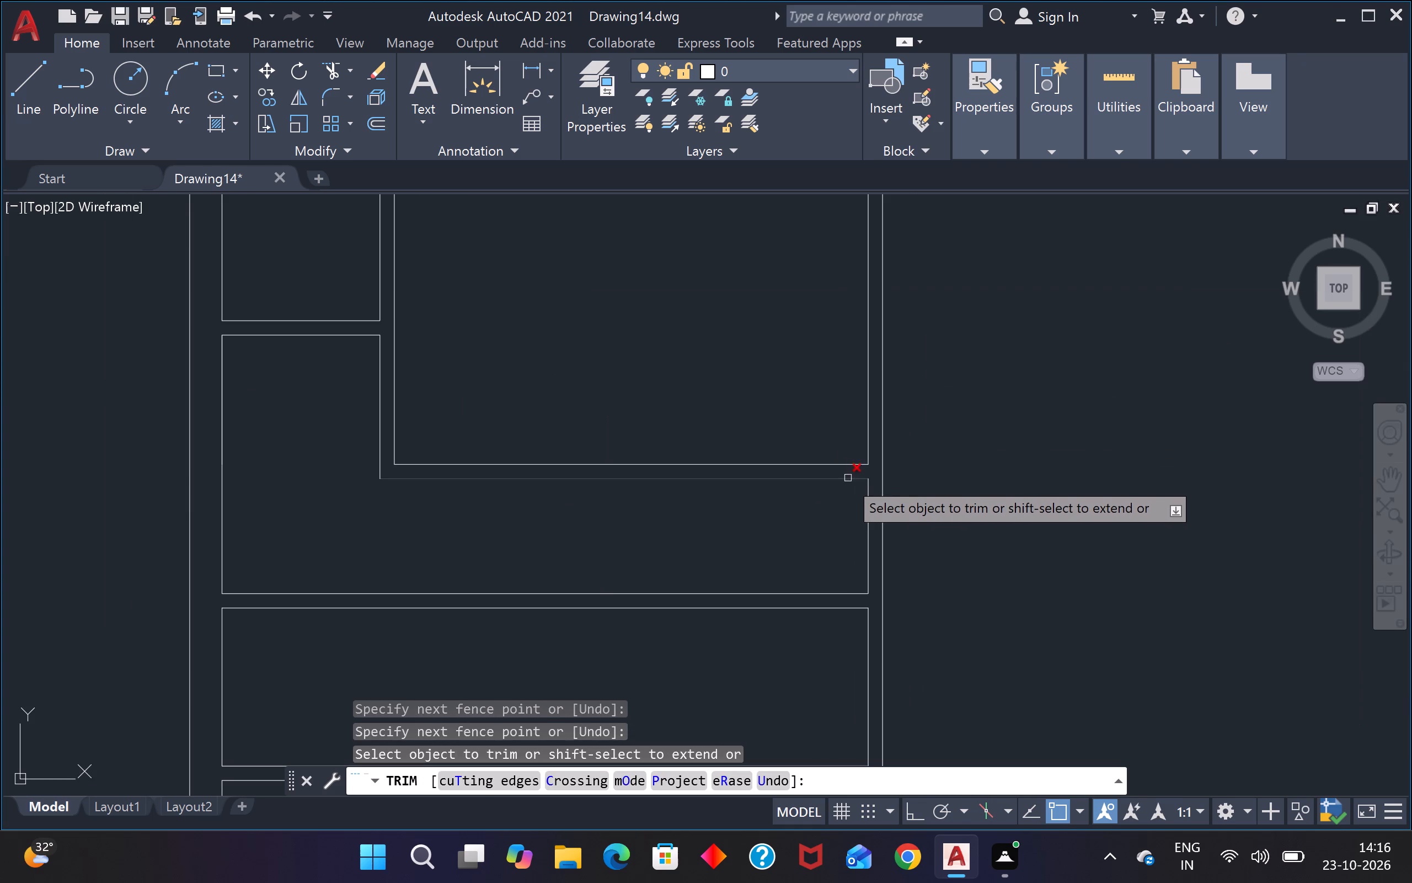
pyautogui.keyDown('shift'); pyautogui.click(848, 480); pyautogui.keyUp('shift')
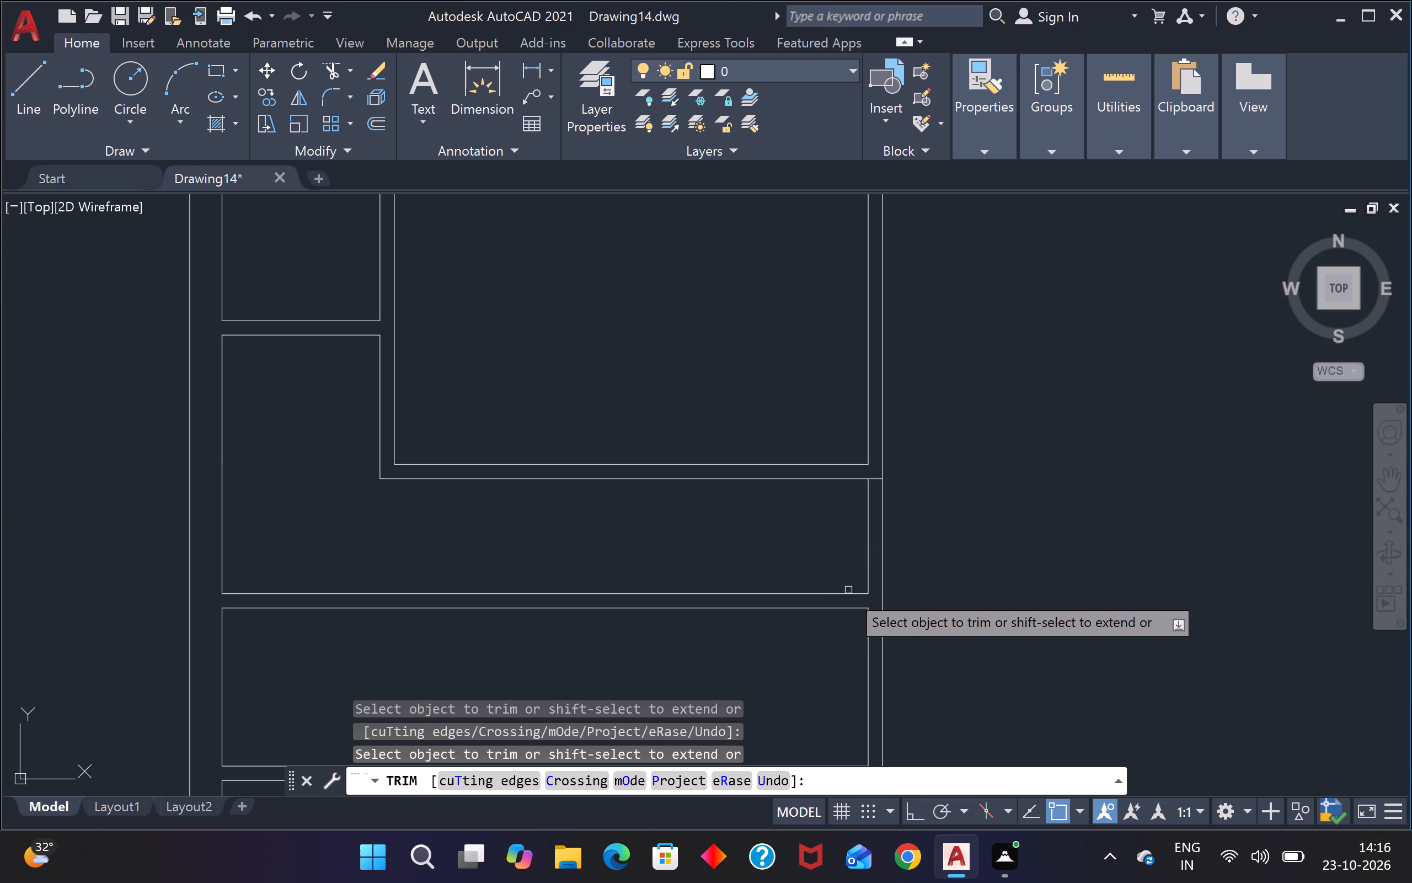
pyautogui.keyDown('shift'); pyautogui.click(847, 596); pyautogui.keyUp('shift')
pyautogui.click(830, 534)
pyautogui.click(924, 512)
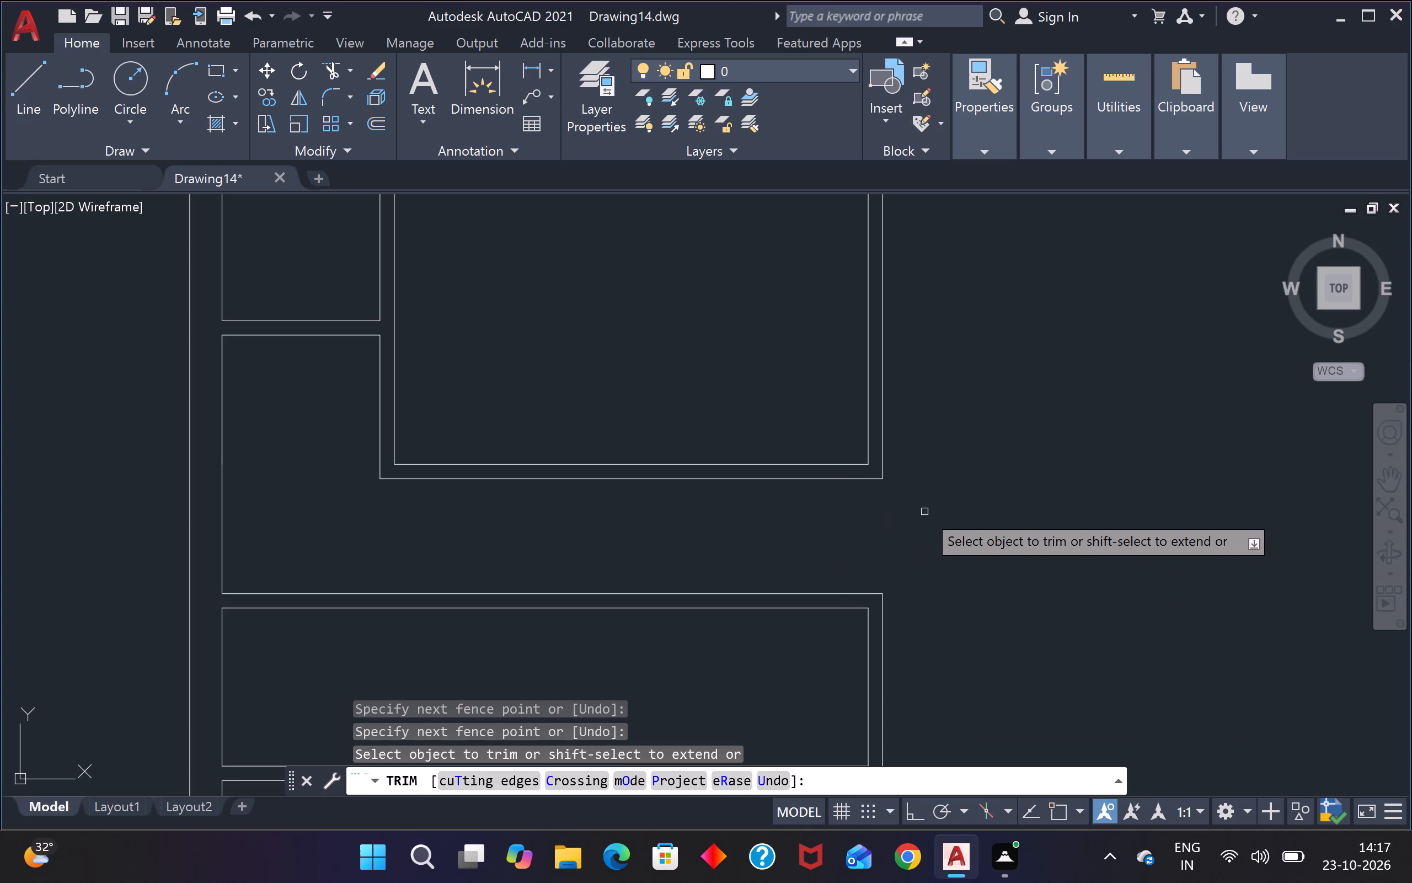
pyautogui.scroll(-2, 920, 509)
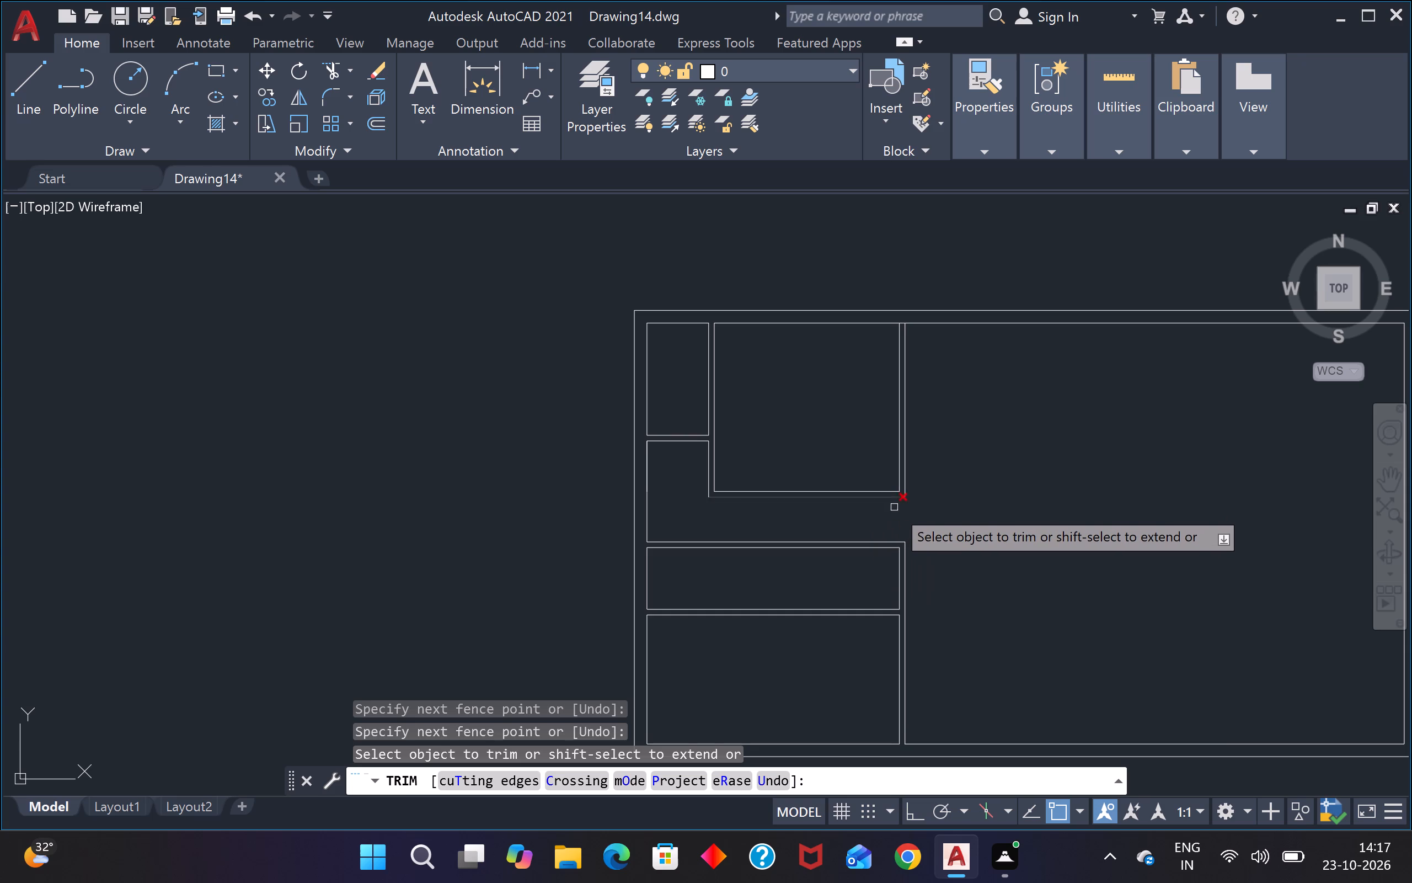
pyautogui.press('Escape')
pyautogui.press('Escape')
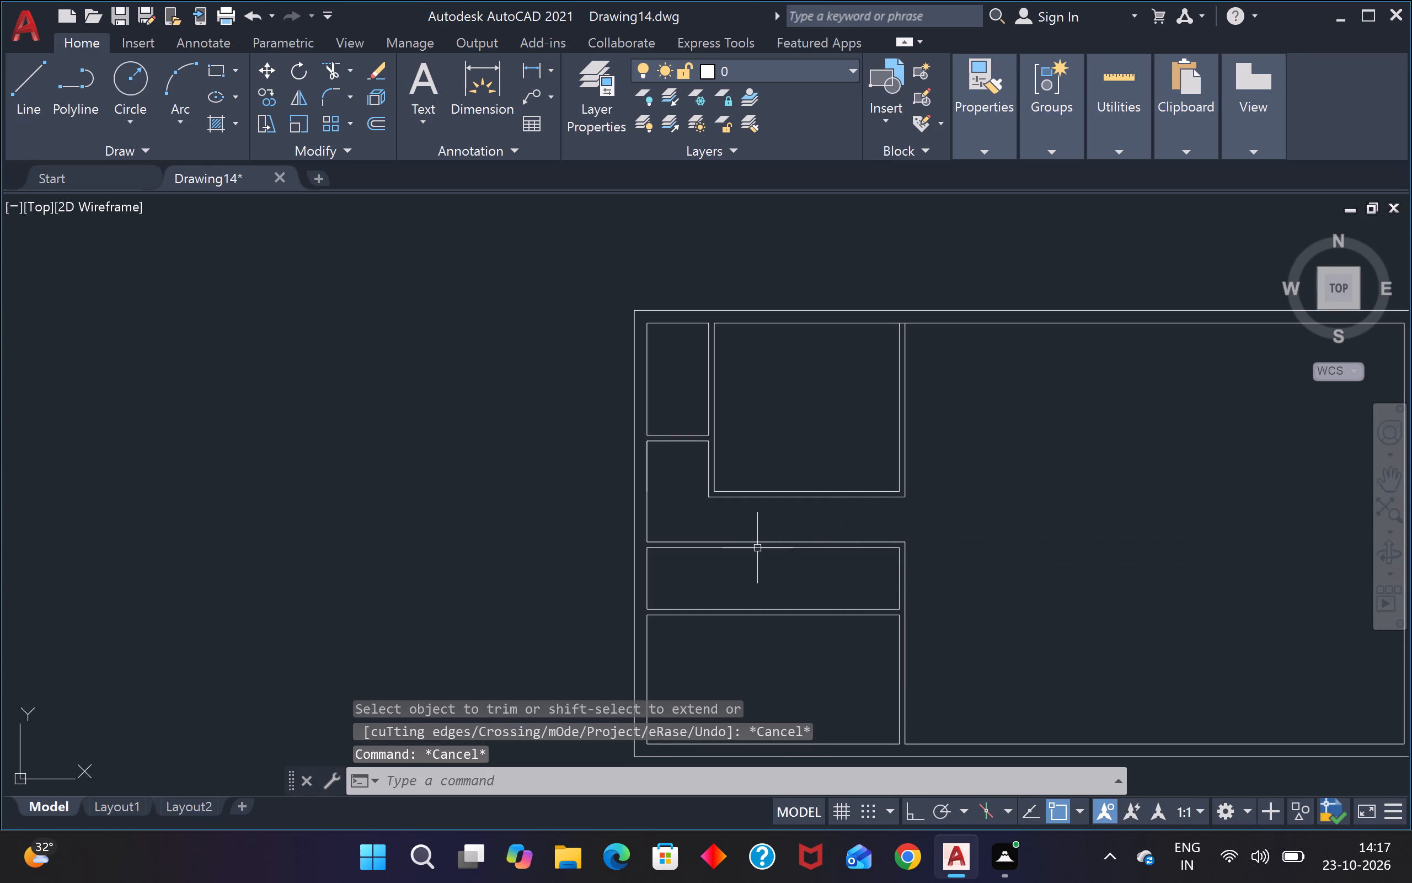
# Offset the left outer wall's inner line 5' to the right within the narrow room below the passage.
pyautogui.write('o')
pyautogui.press('space')
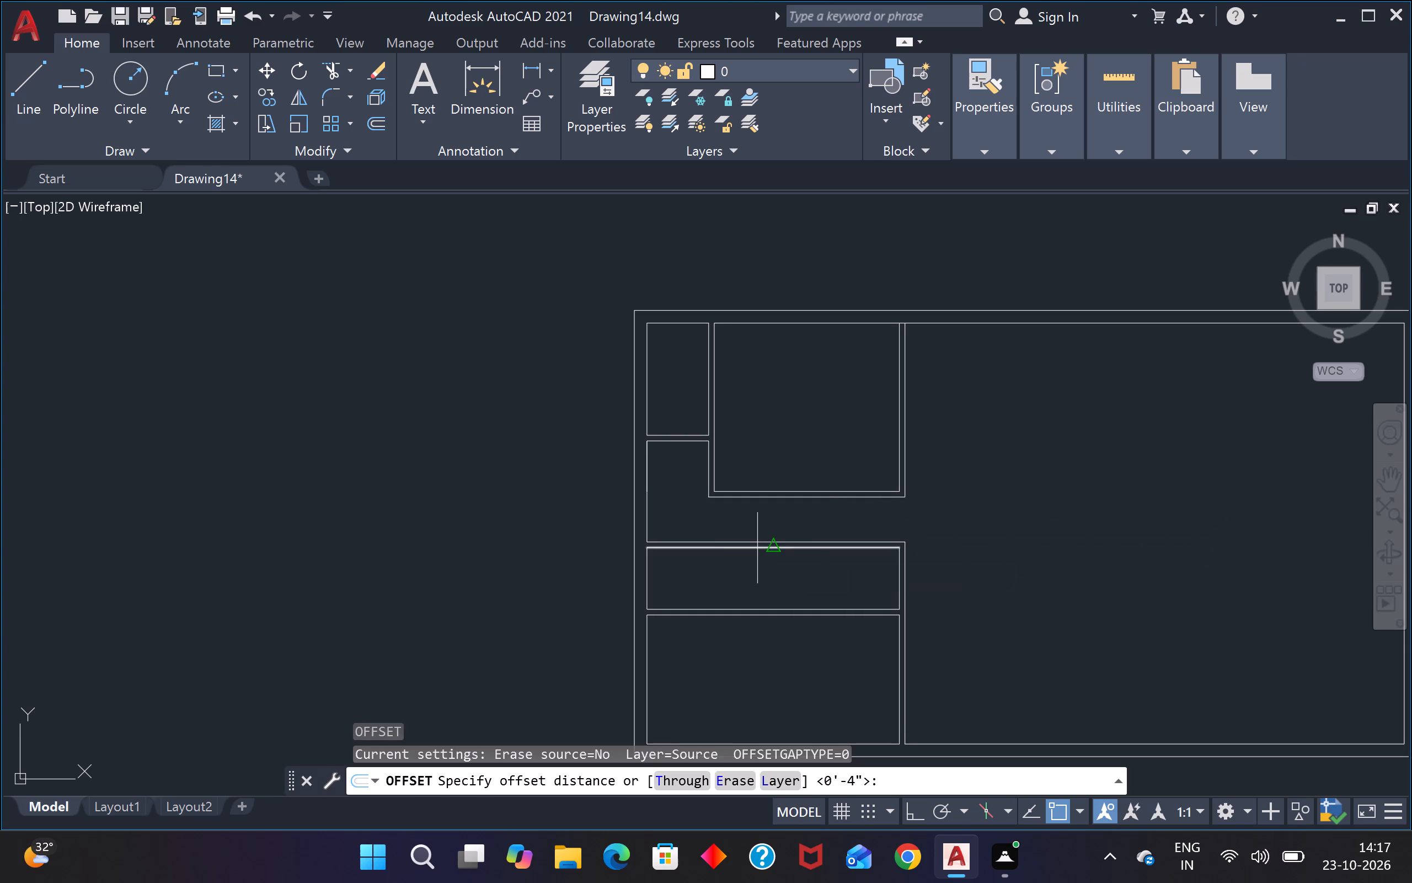
pyautogui.write("5'")
pyautogui.press('Return')
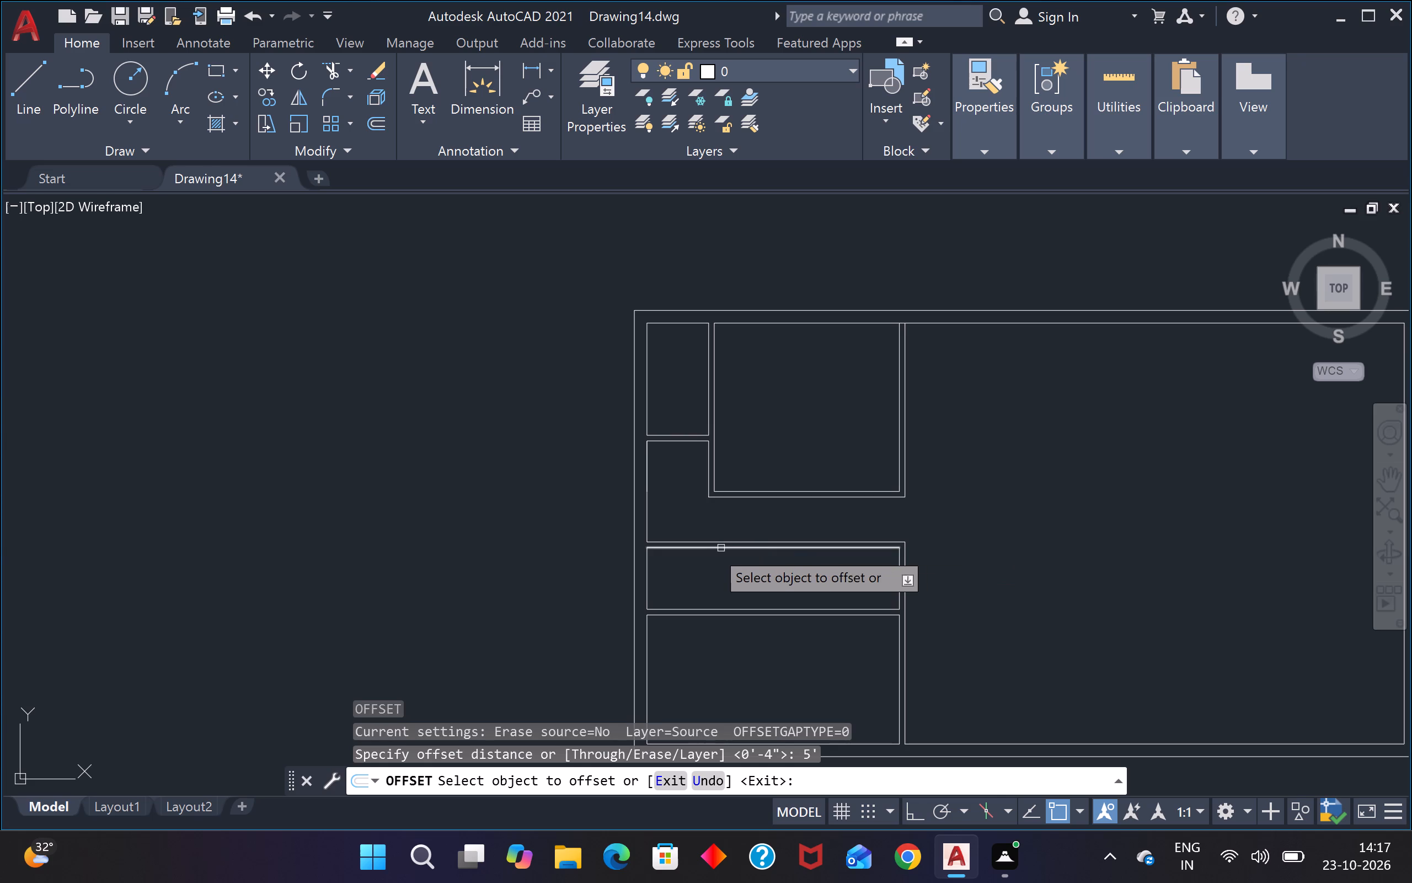
pyautogui.click(645, 574)
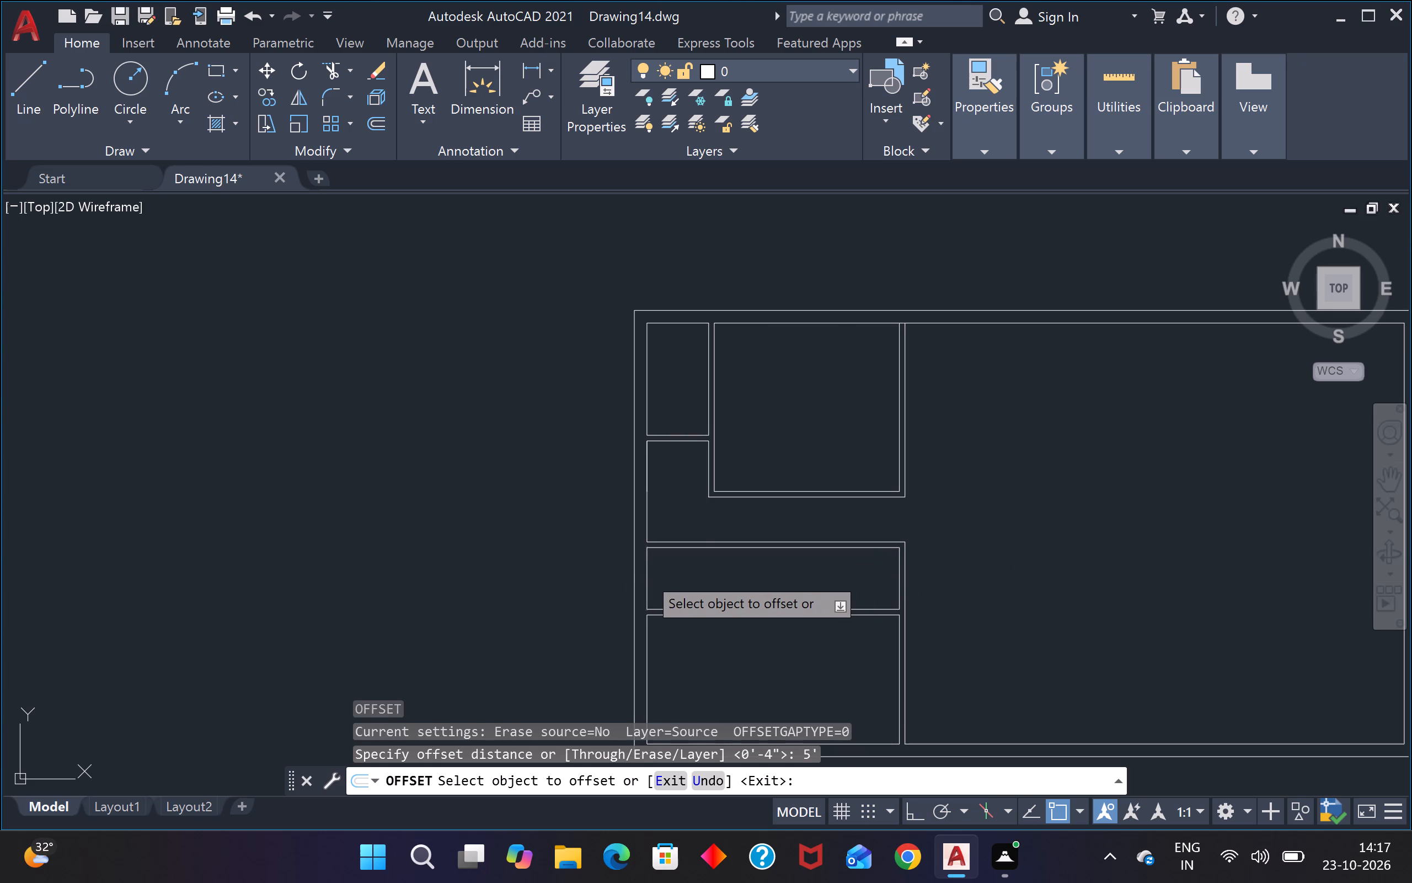
pyautogui.click(704, 573)
pyautogui.press('Escape')
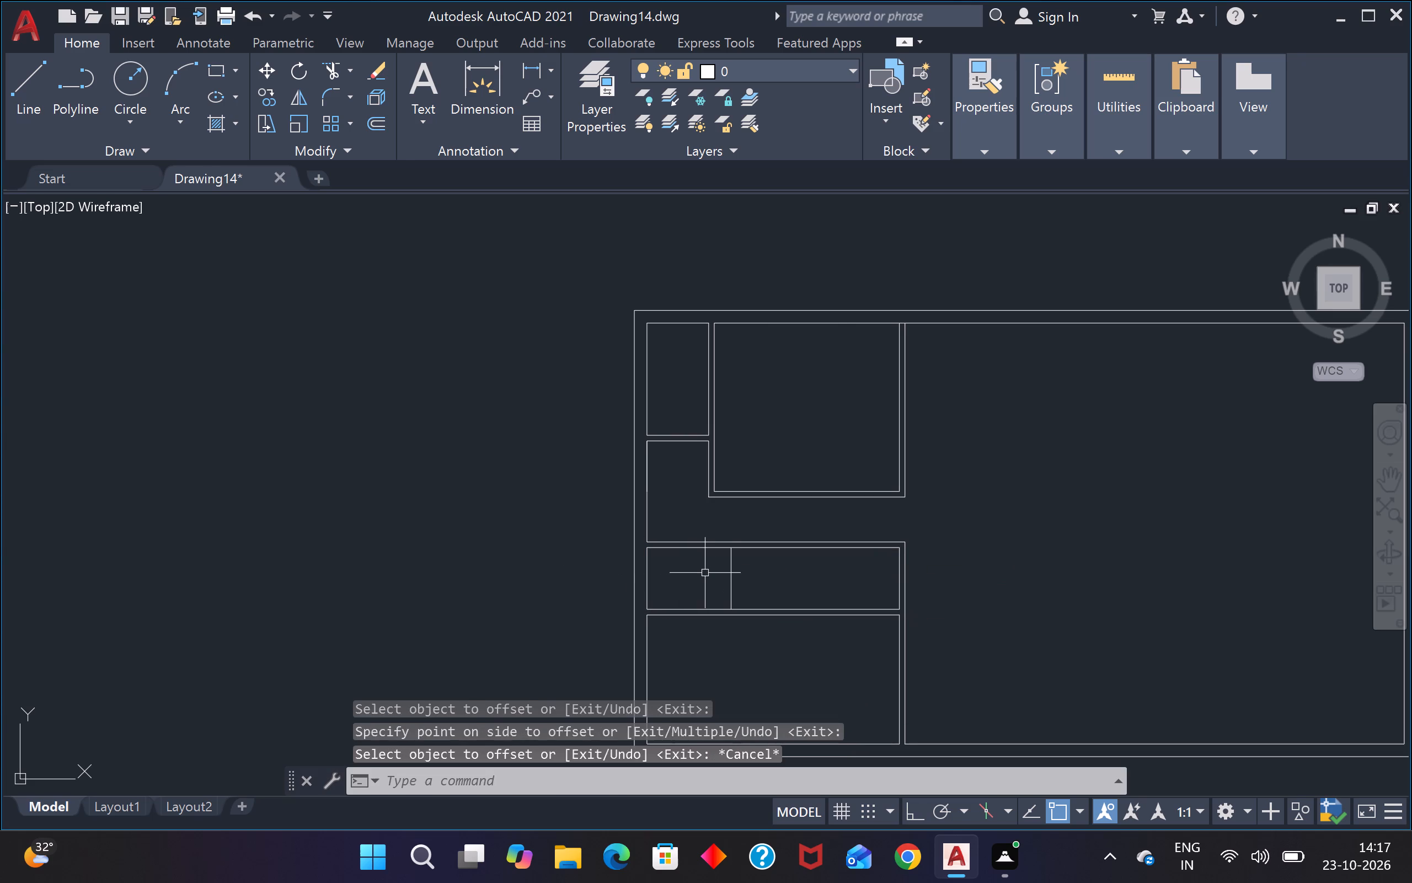
pyautogui.press('Escape')
# Offset the new vertical line in the narrow room 4" to the right to form a partition.
pyautogui.press('o')
pyautogui.press('space')
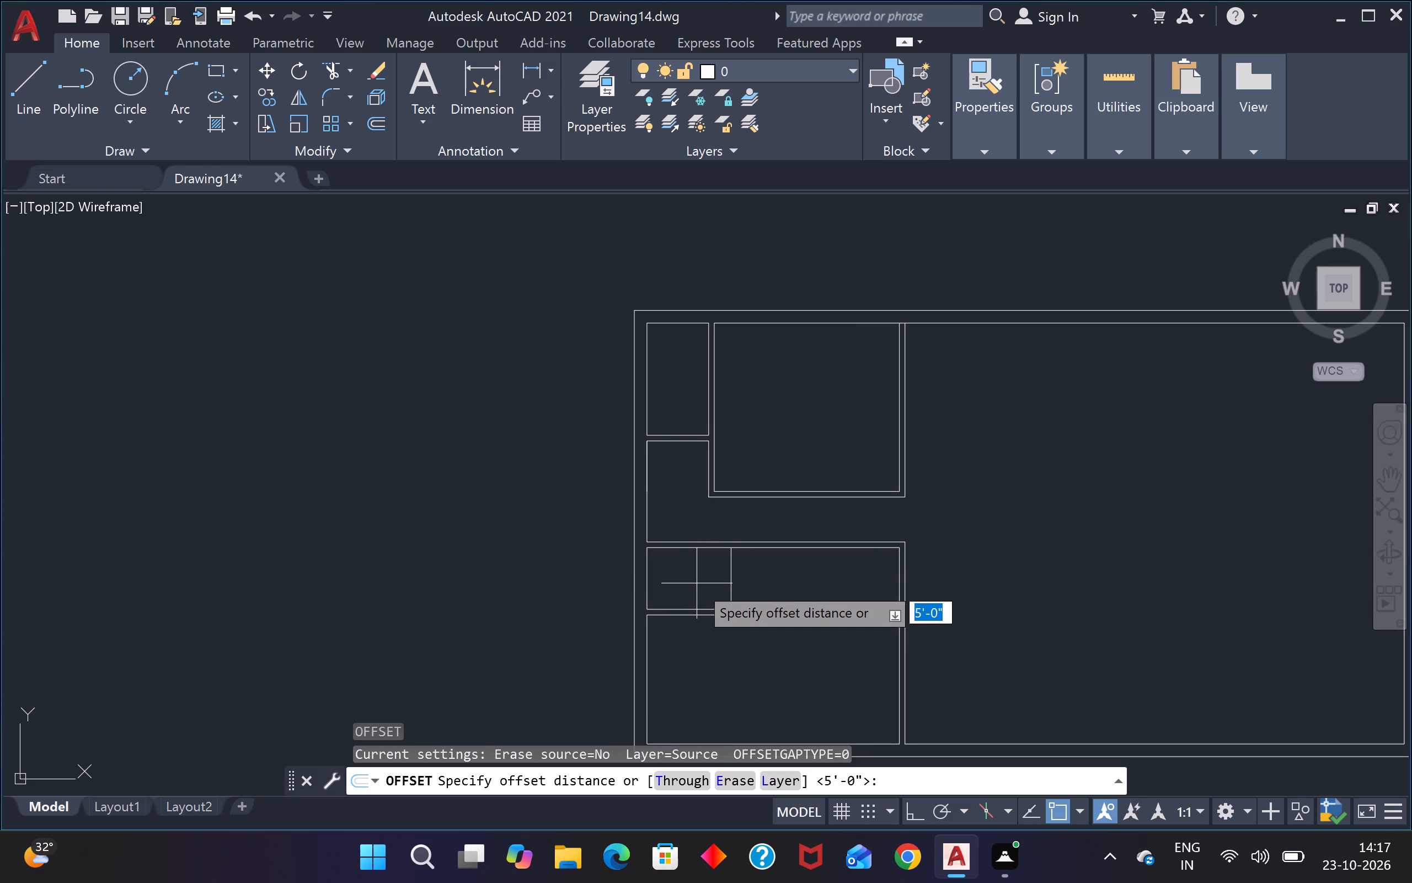
pyautogui.write('4"')
pyautogui.press('Return')
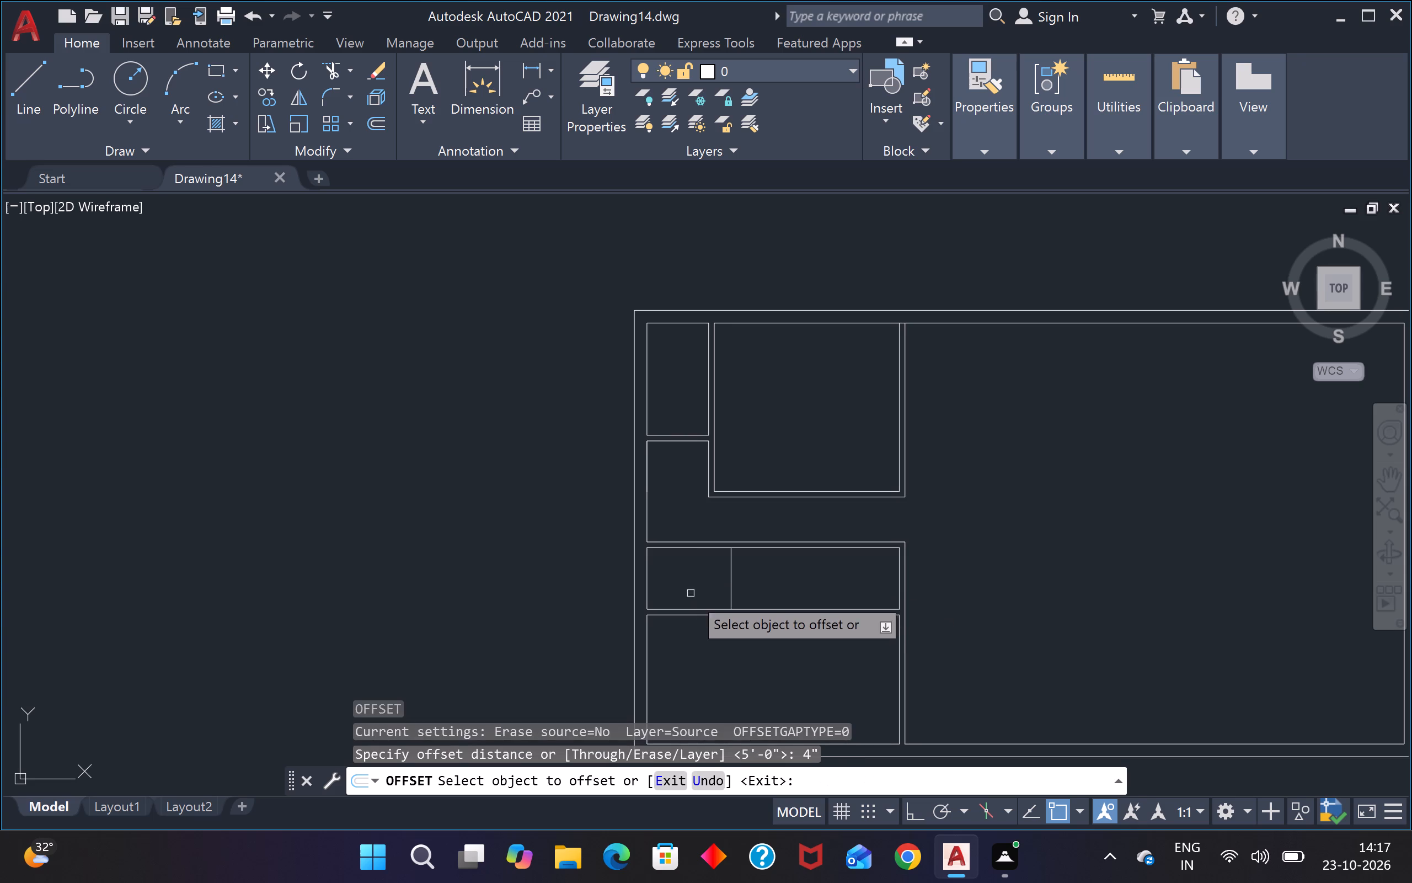
pyautogui.click(730, 585)
pyautogui.click(803, 570)
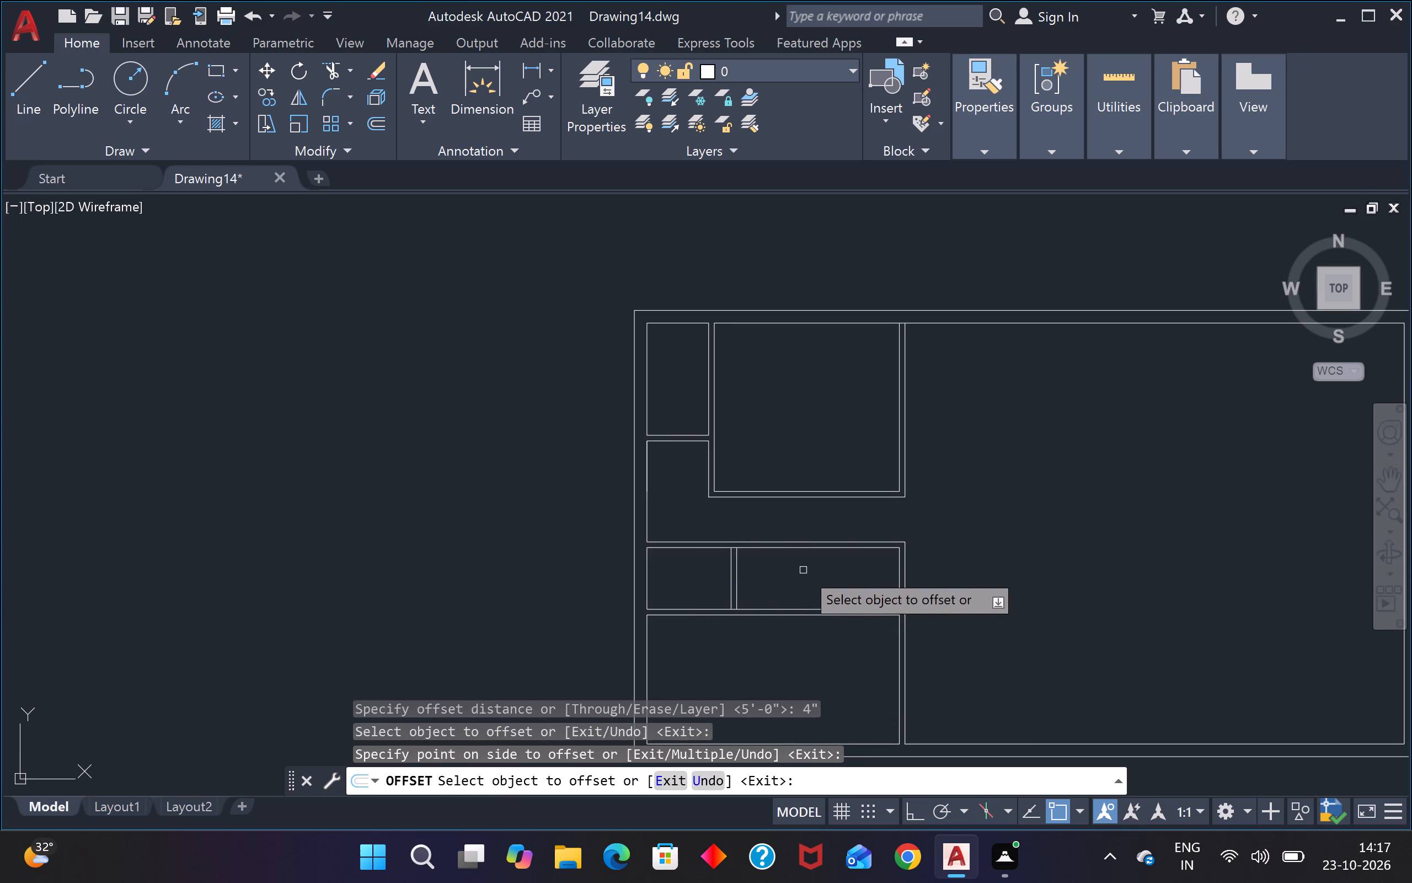
pyautogui.press('Escape')
pyautogui.press('Escape')
# Offset the right line of the narrow room's new partition 3' to the right.
pyautogui.write('o')
pyautogui.press('space')
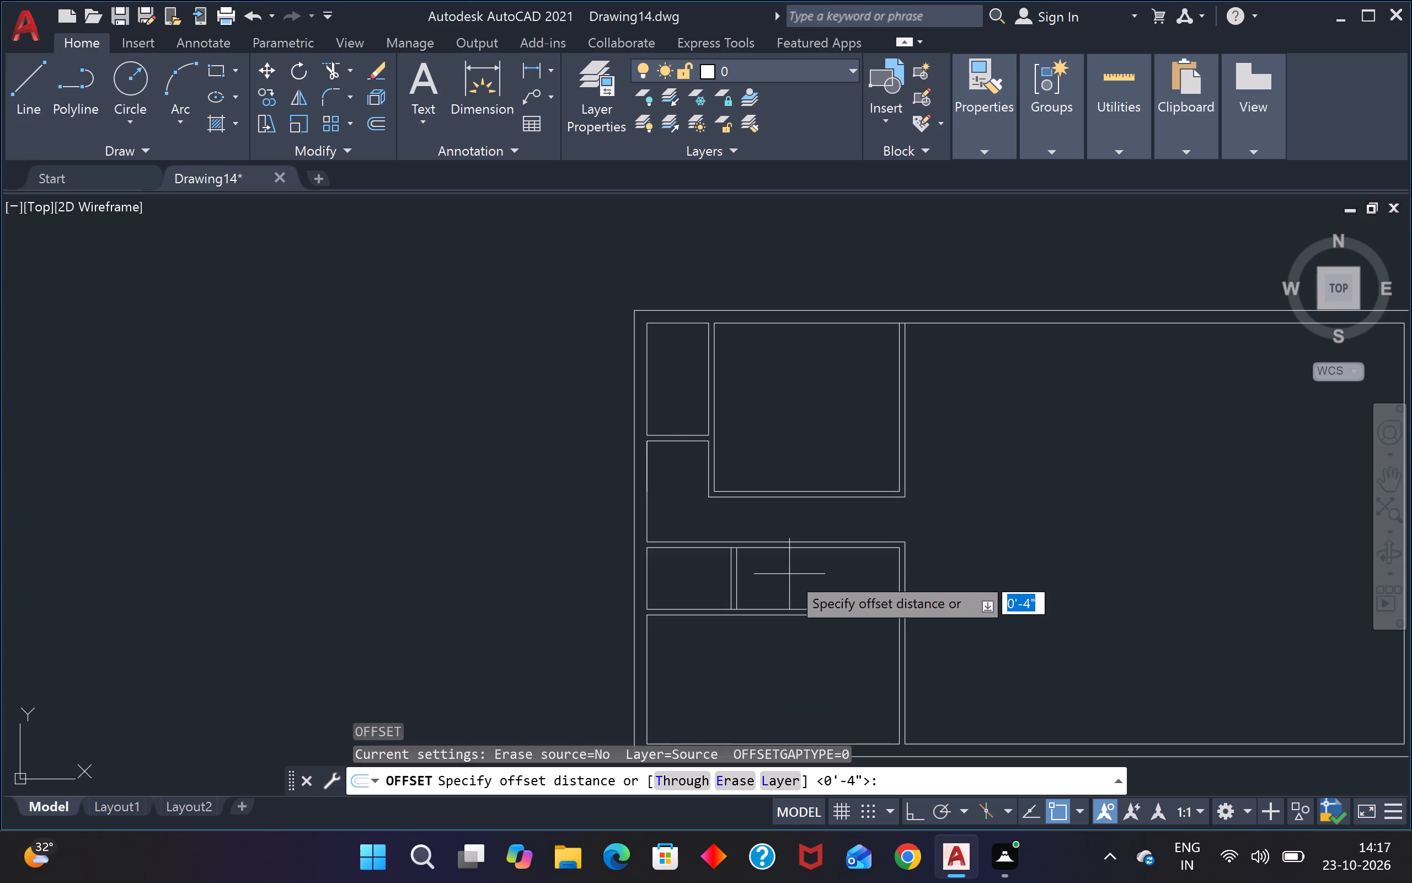
pyautogui.write("3'")
pyautogui.press('Return')
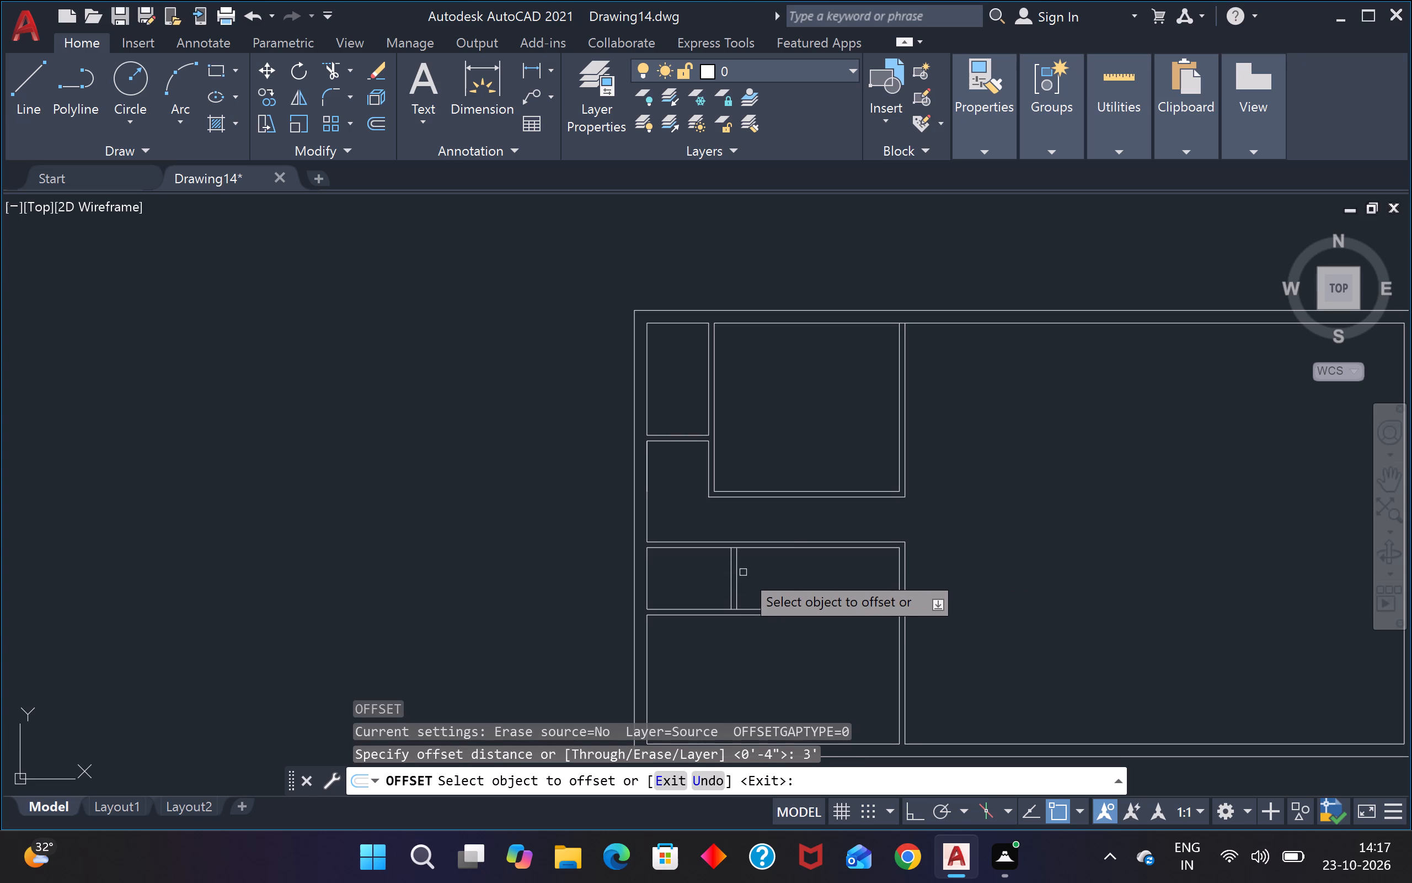
pyautogui.click(739, 573)
pyautogui.click(787, 575)
pyautogui.press('F1')
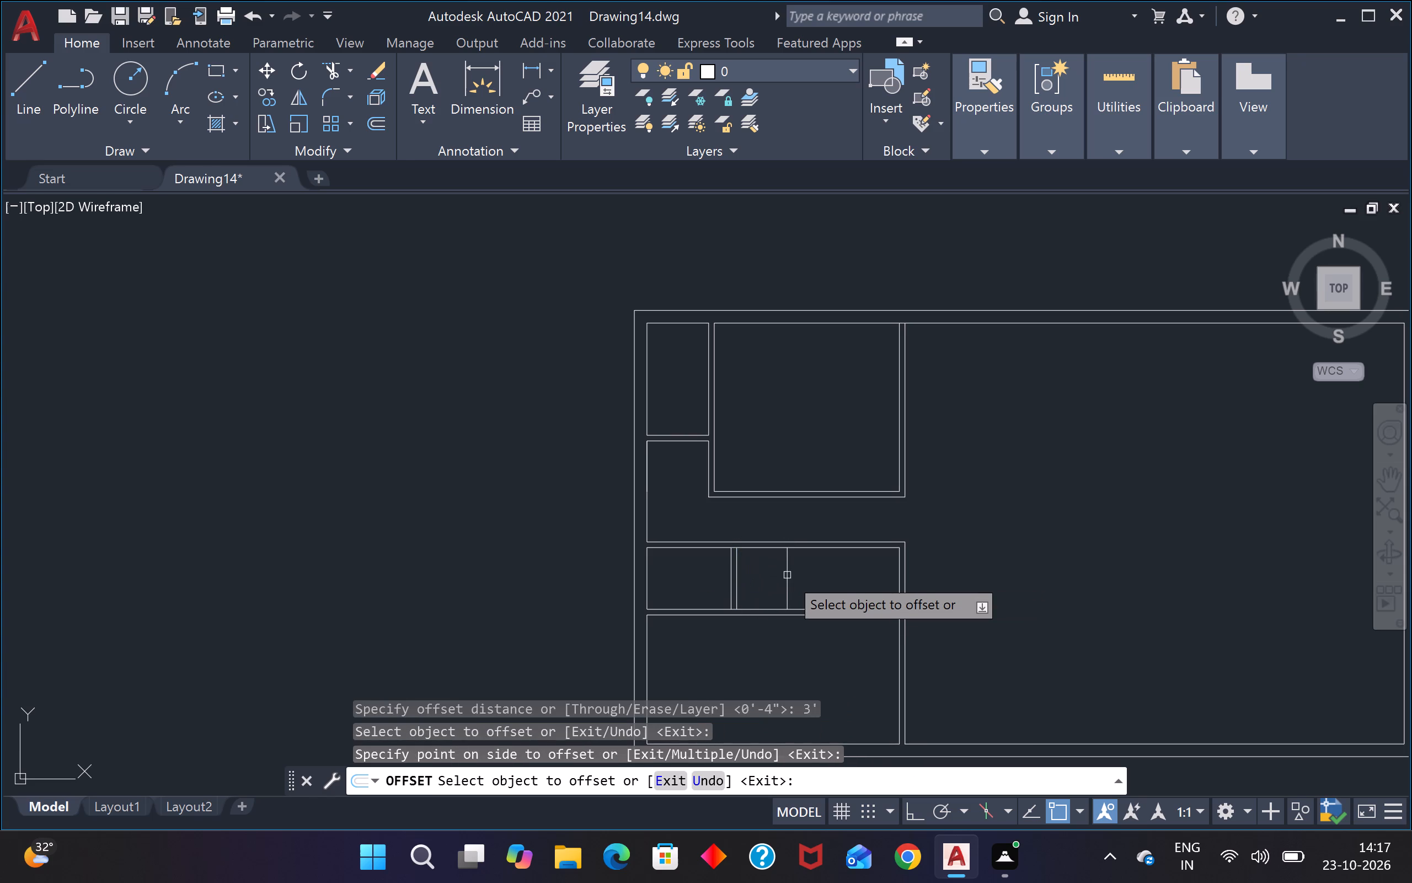
pyautogui.press('Escape')
pyautogui.click(1209, 121)
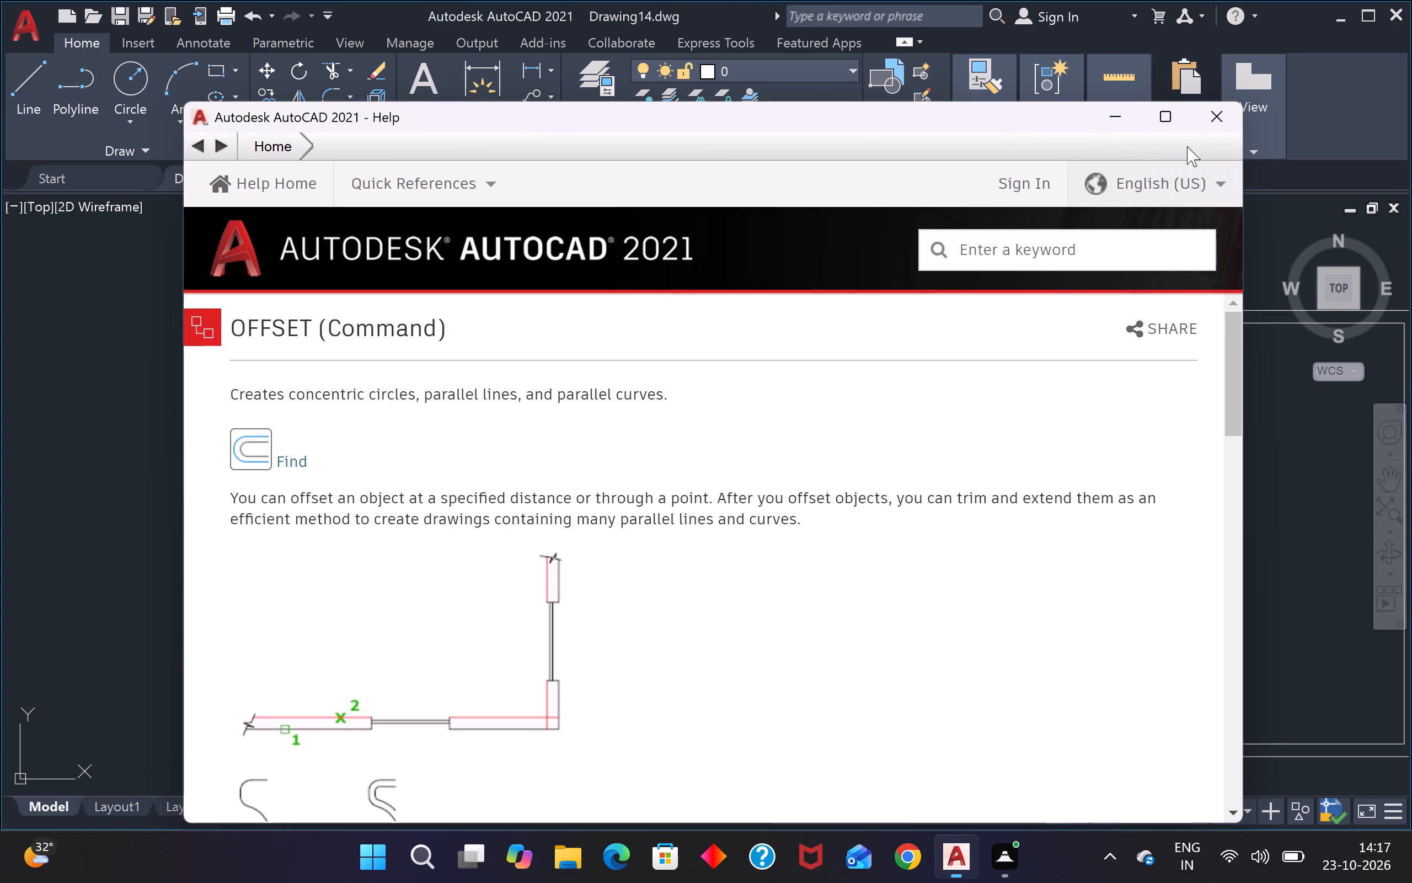
pyautogui.press('Escape')
pyautogui.press('Escape')
# Offset the newest vertical line in the narrow room 4" to the right to form a second partition.
pyautogui.write('o')
pyautogui.press('space')
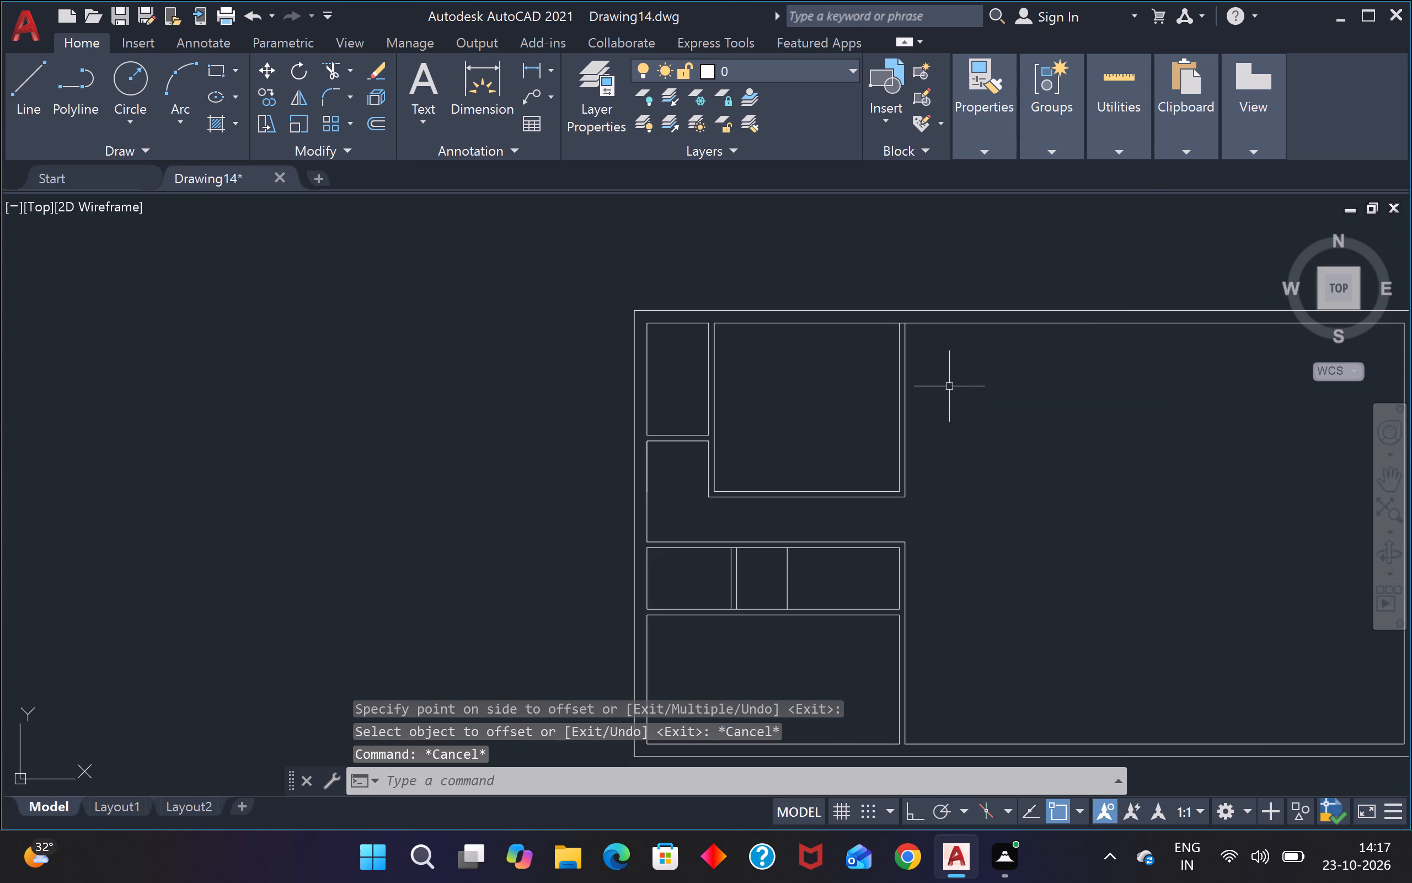
pyautogui.write('4"')
pyautogui.press('Return')
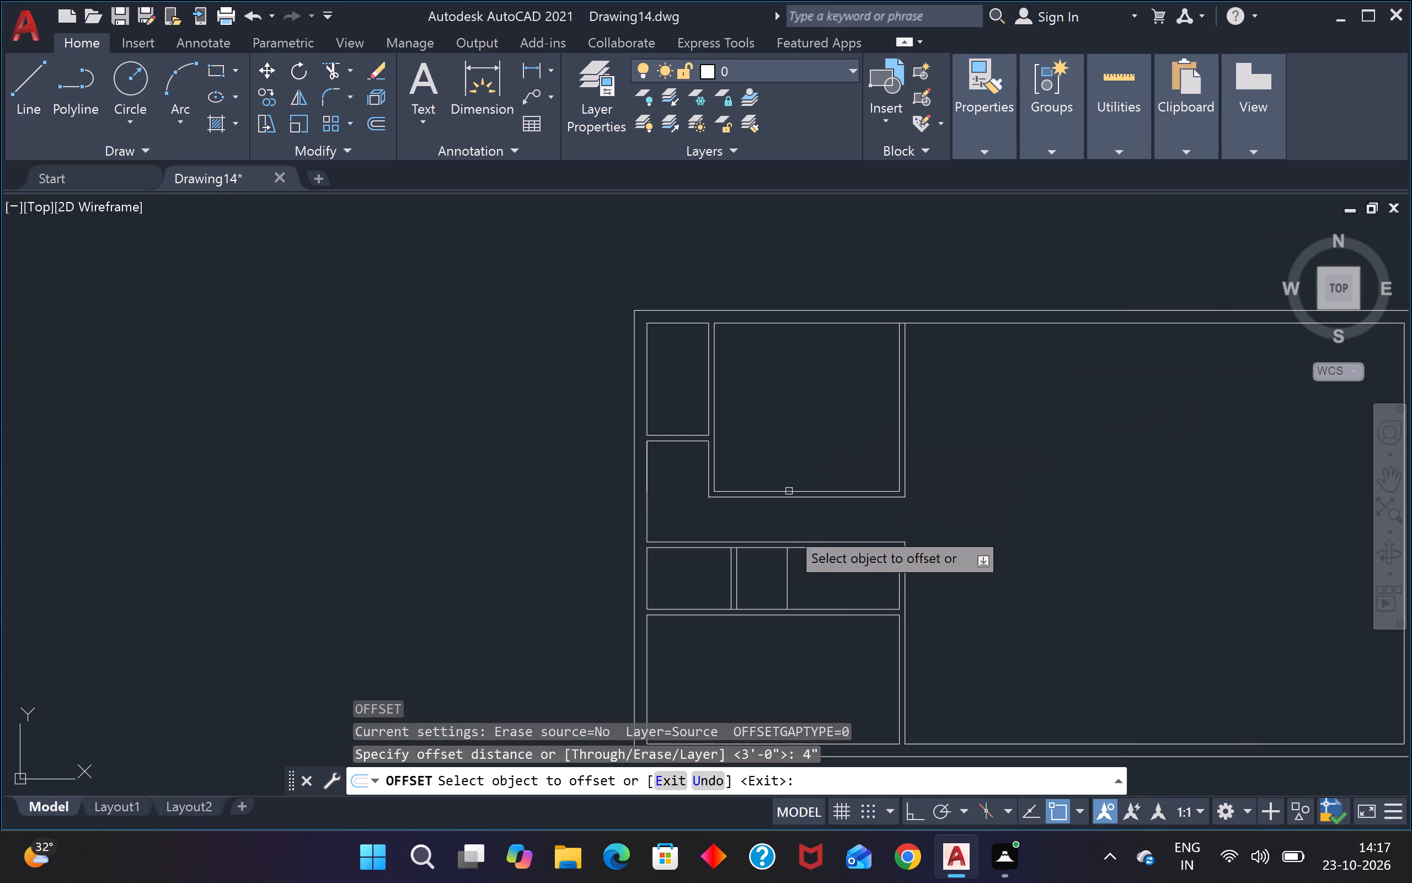
pyautogui.click(786, 569)
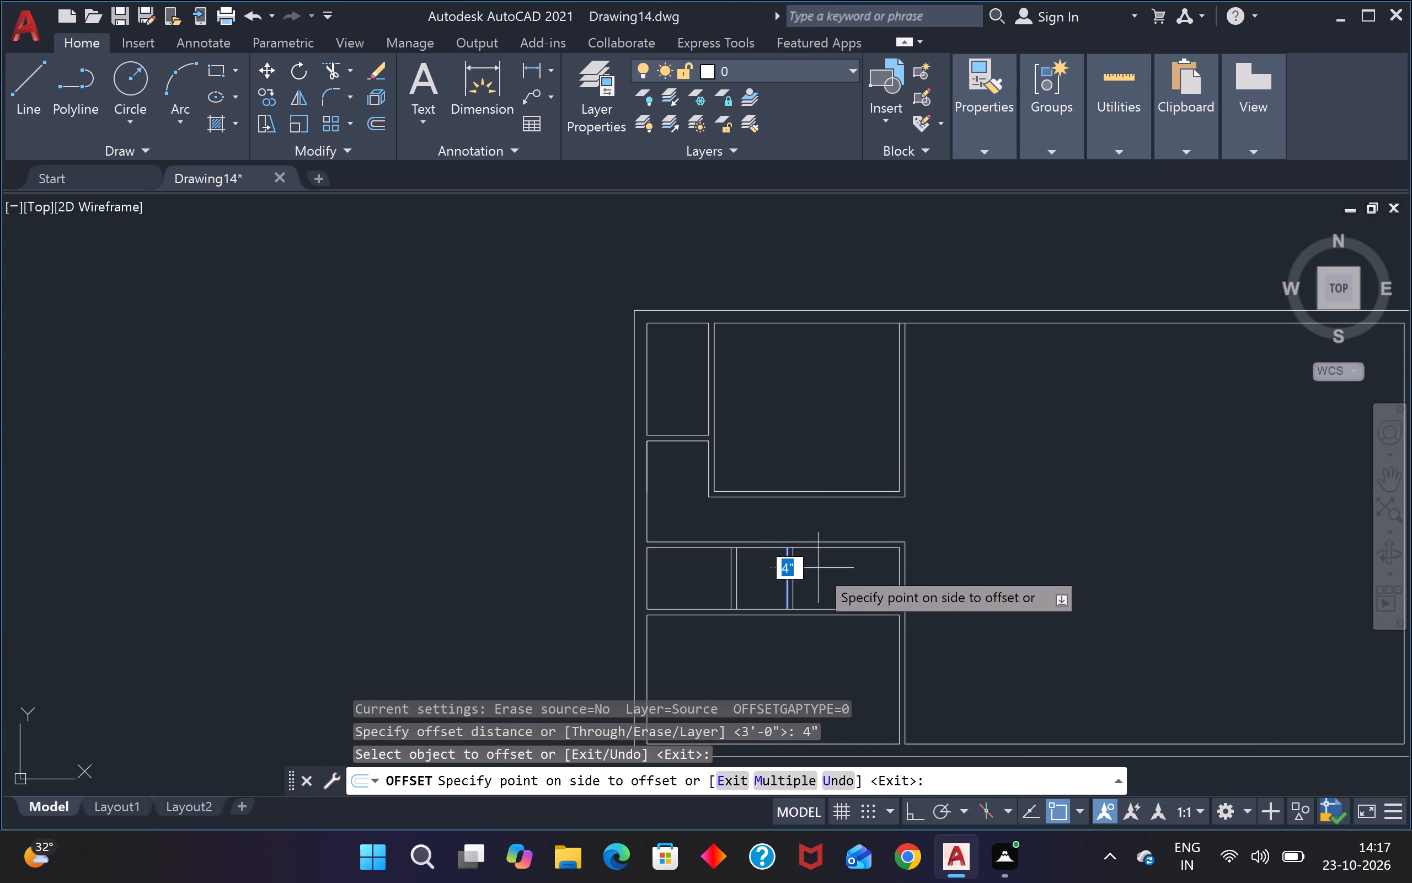
pyautogui.click(818, 568)
pyautogui.press('Escape')
pyautogui.press('Escape')
# Extend both lines of the narrow room's two partitions through its top and bottom walls to the walls' outer lines.
pyautogui.write('ex')
pyautogui.press('space')
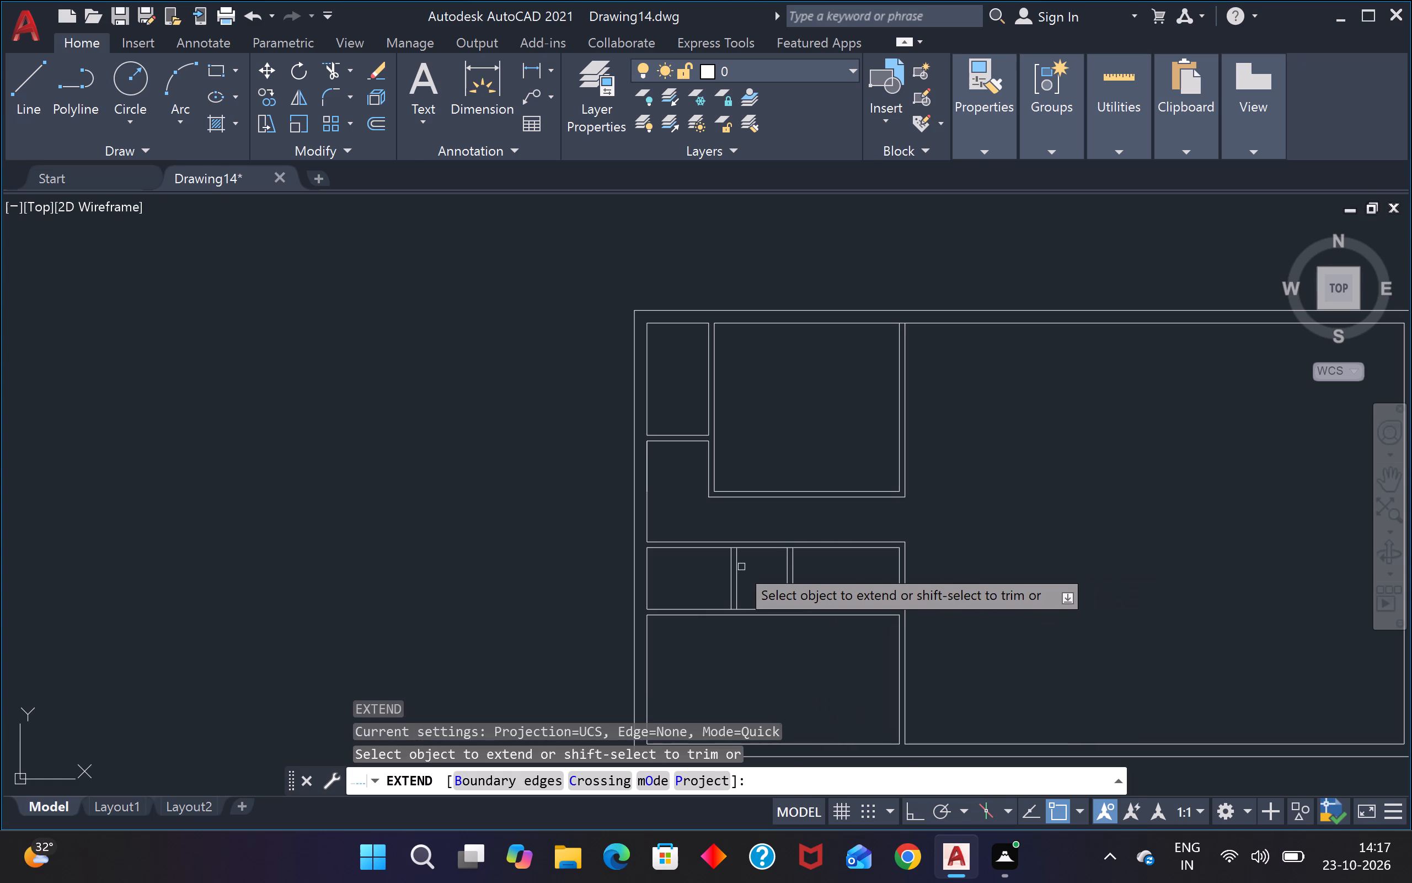
pyautogui.click(735, 564)
pyautogui.click(730, 564)
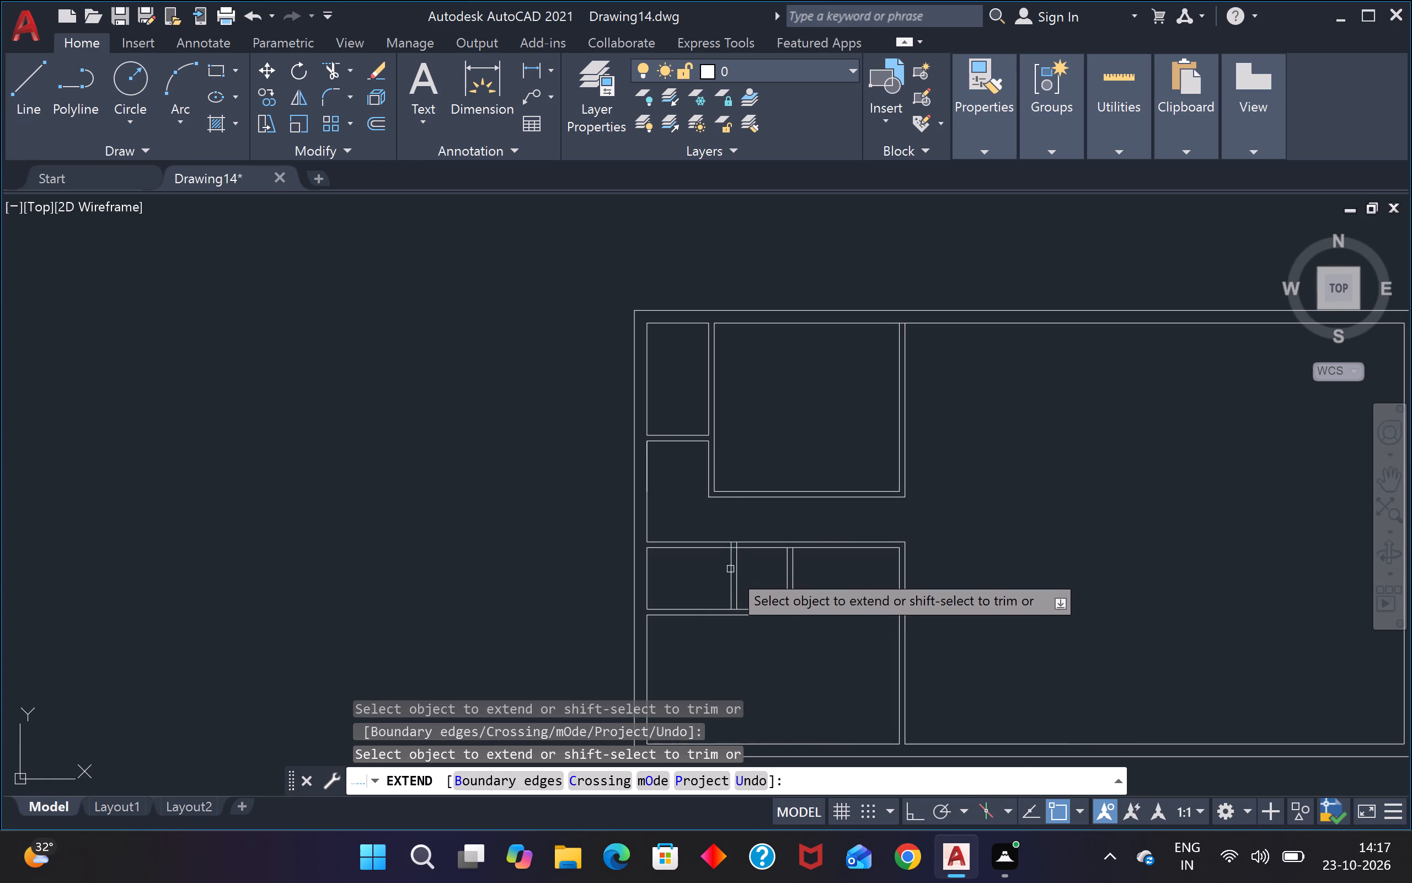
pyautogui.click(735, 579)
pyautogui.click(730, 577)
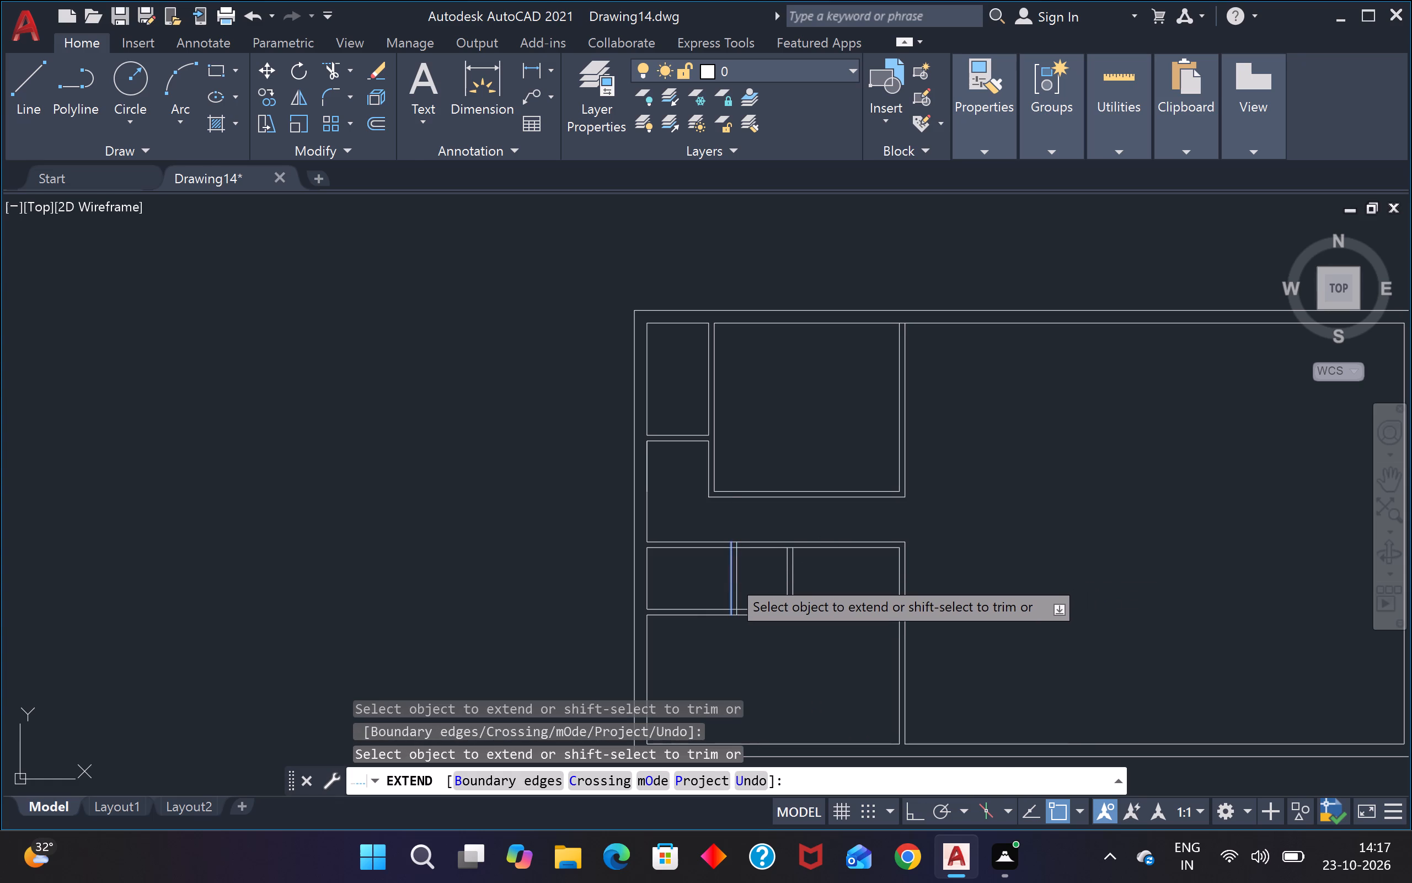
pyautogui.click(787, 587)
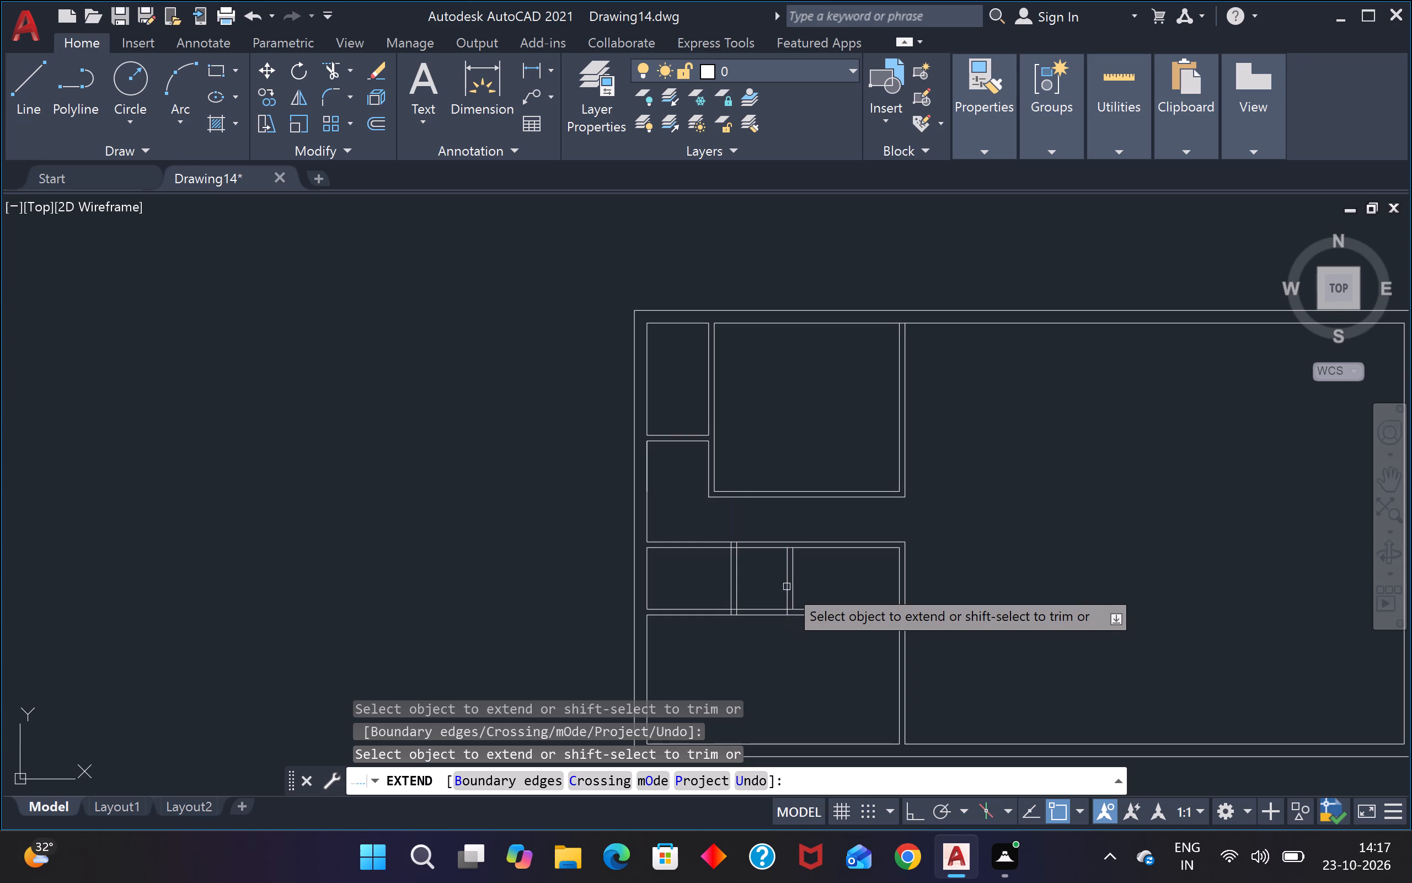
pyautogui.click(790, 586)
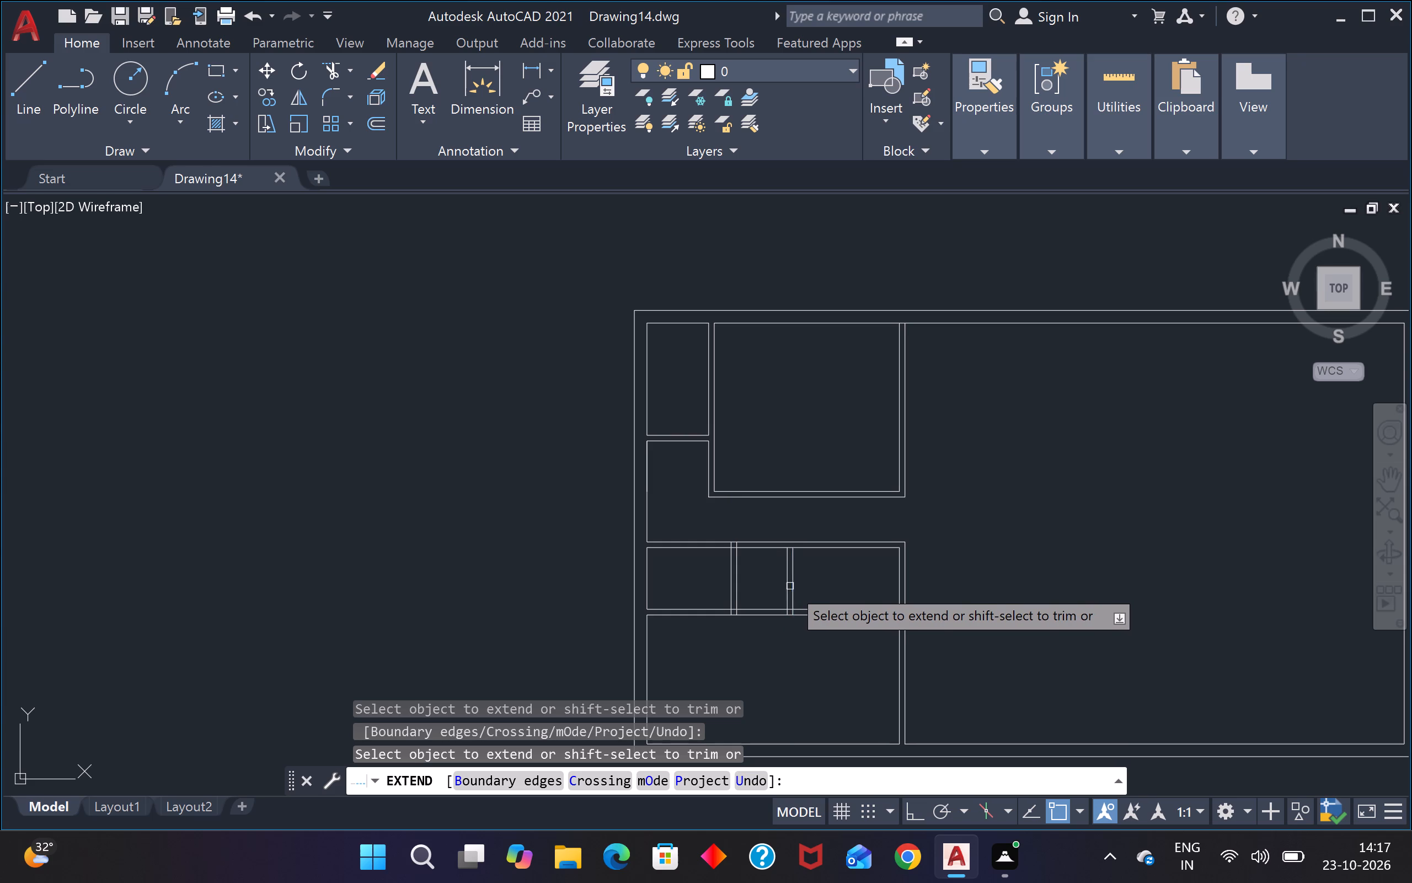
pyautogui.click(790, 561)
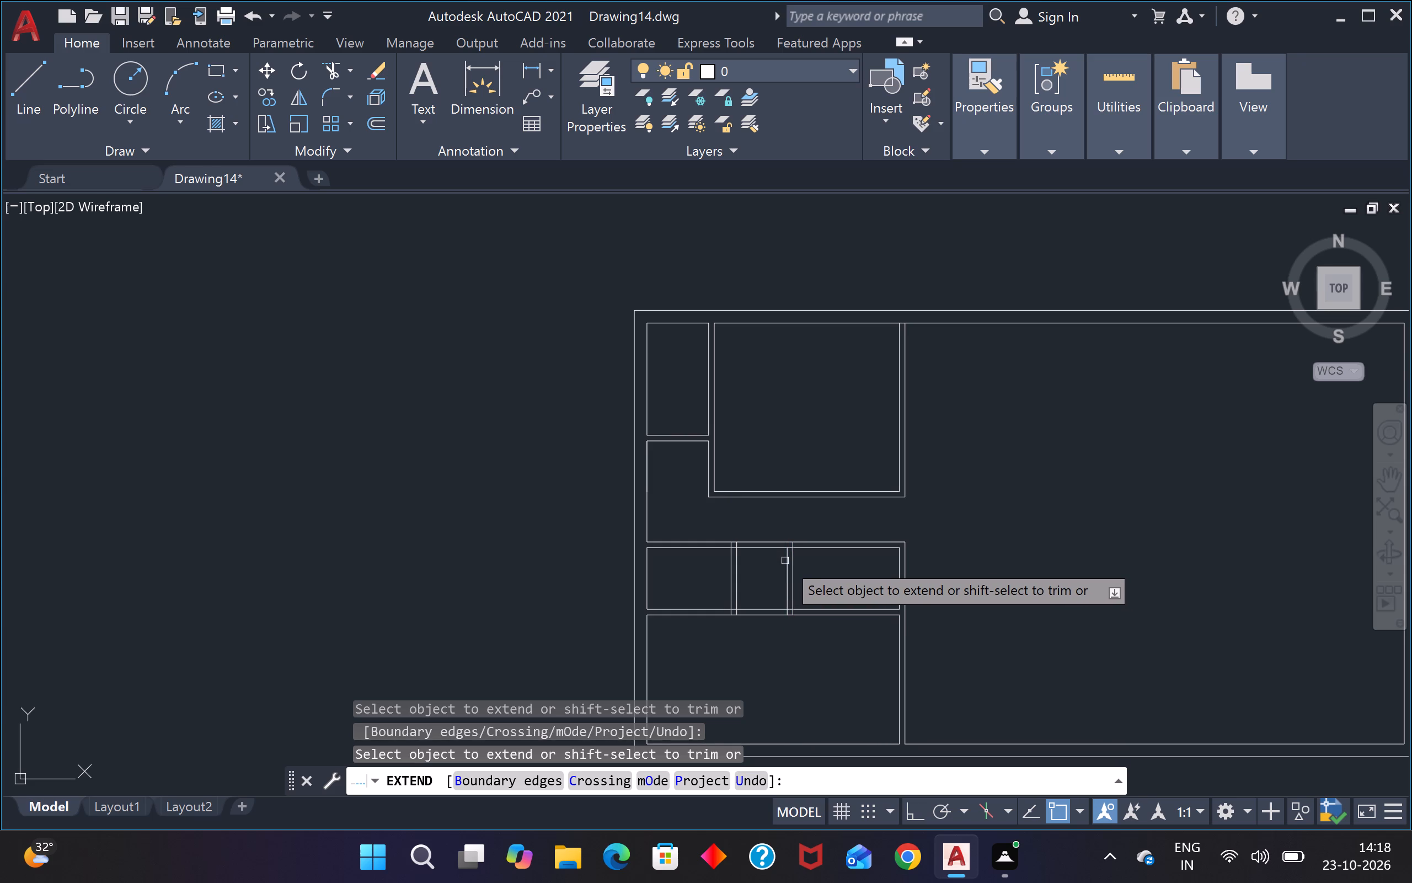
pyautogui.click(787, 561)
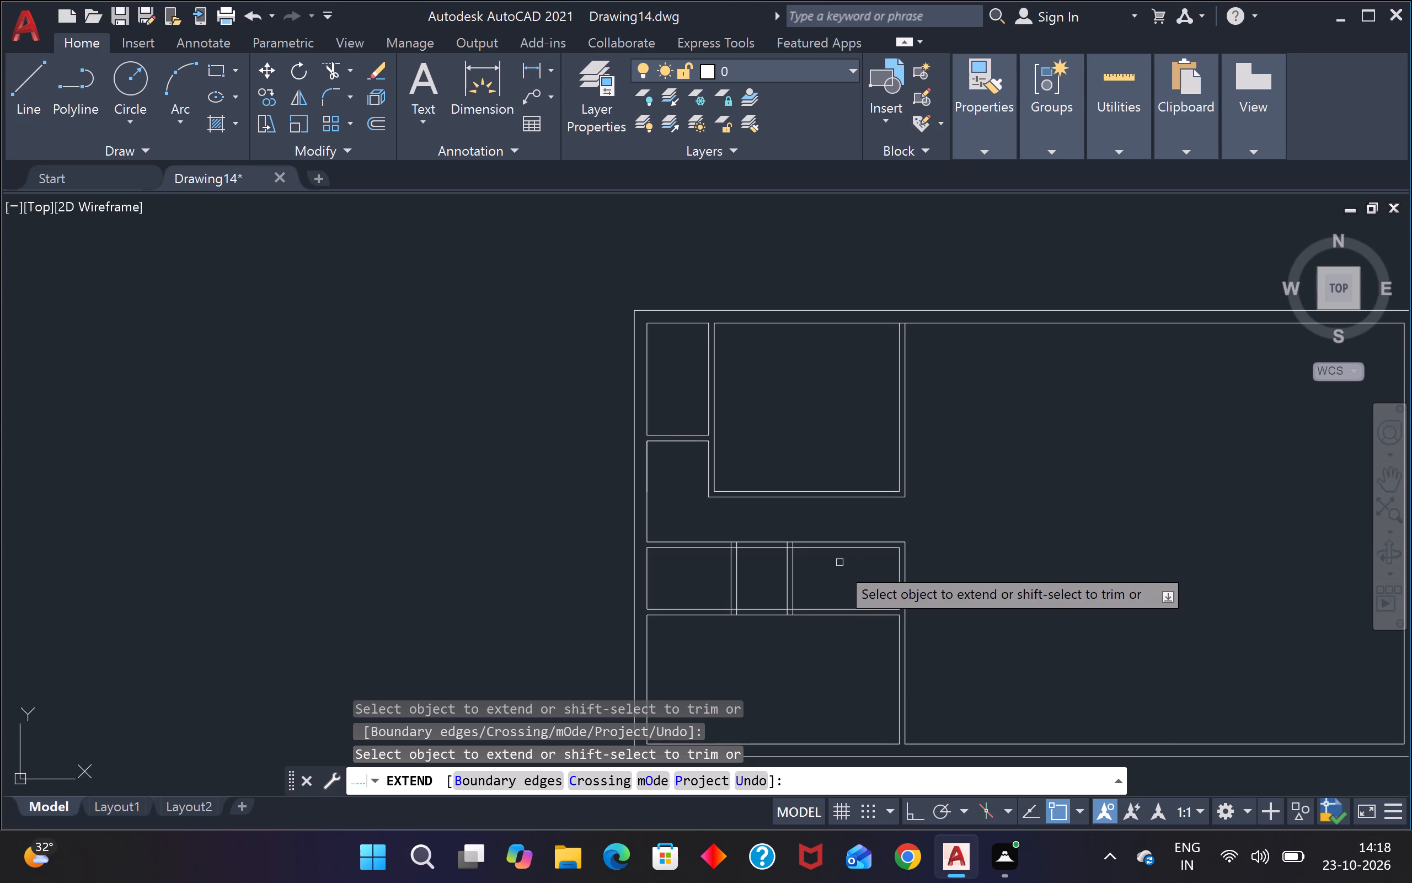
# Extend both lines of the wall below the narrow room to the outer line of the room's right wall.
pyautogui.click(884, 608)
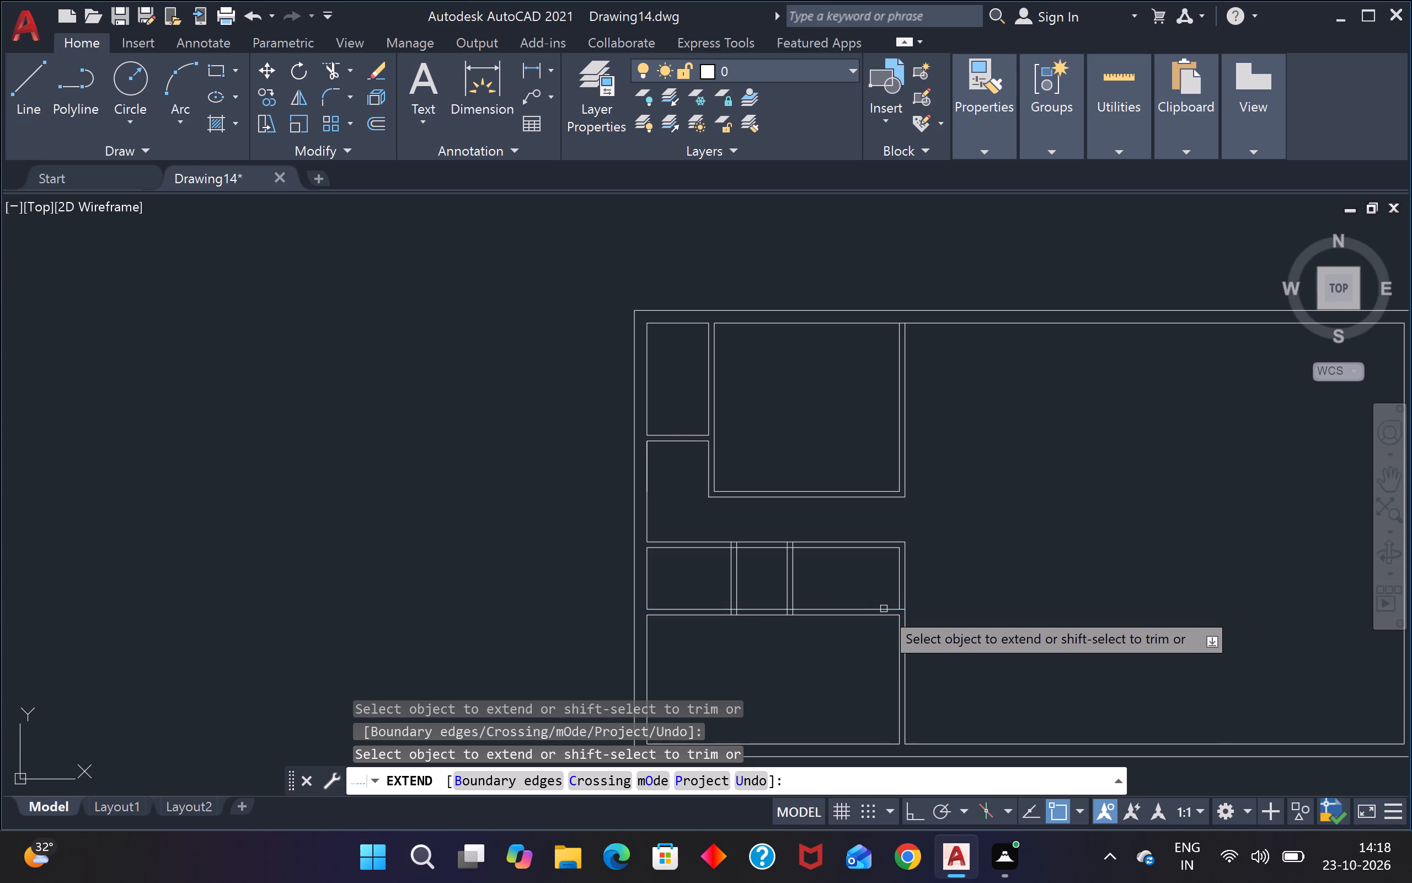
pyautogui.click(880, 616)
# Trim away the narrow room's top wall and right wall beyond the second partition.
pyautogui.scroll(-2, 880, 616)
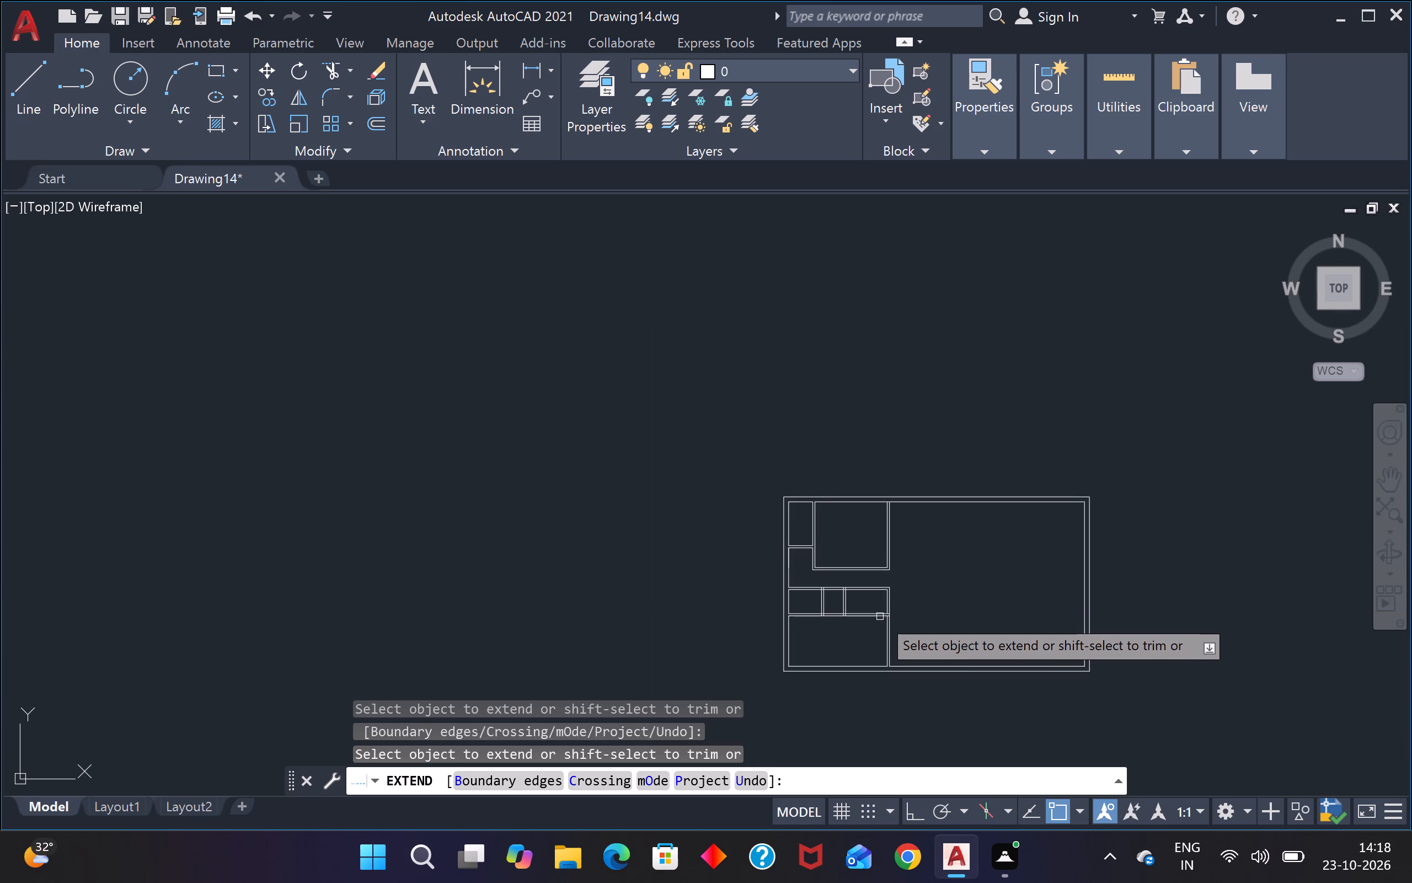
pyautogui.scroll(2, 875, 607)
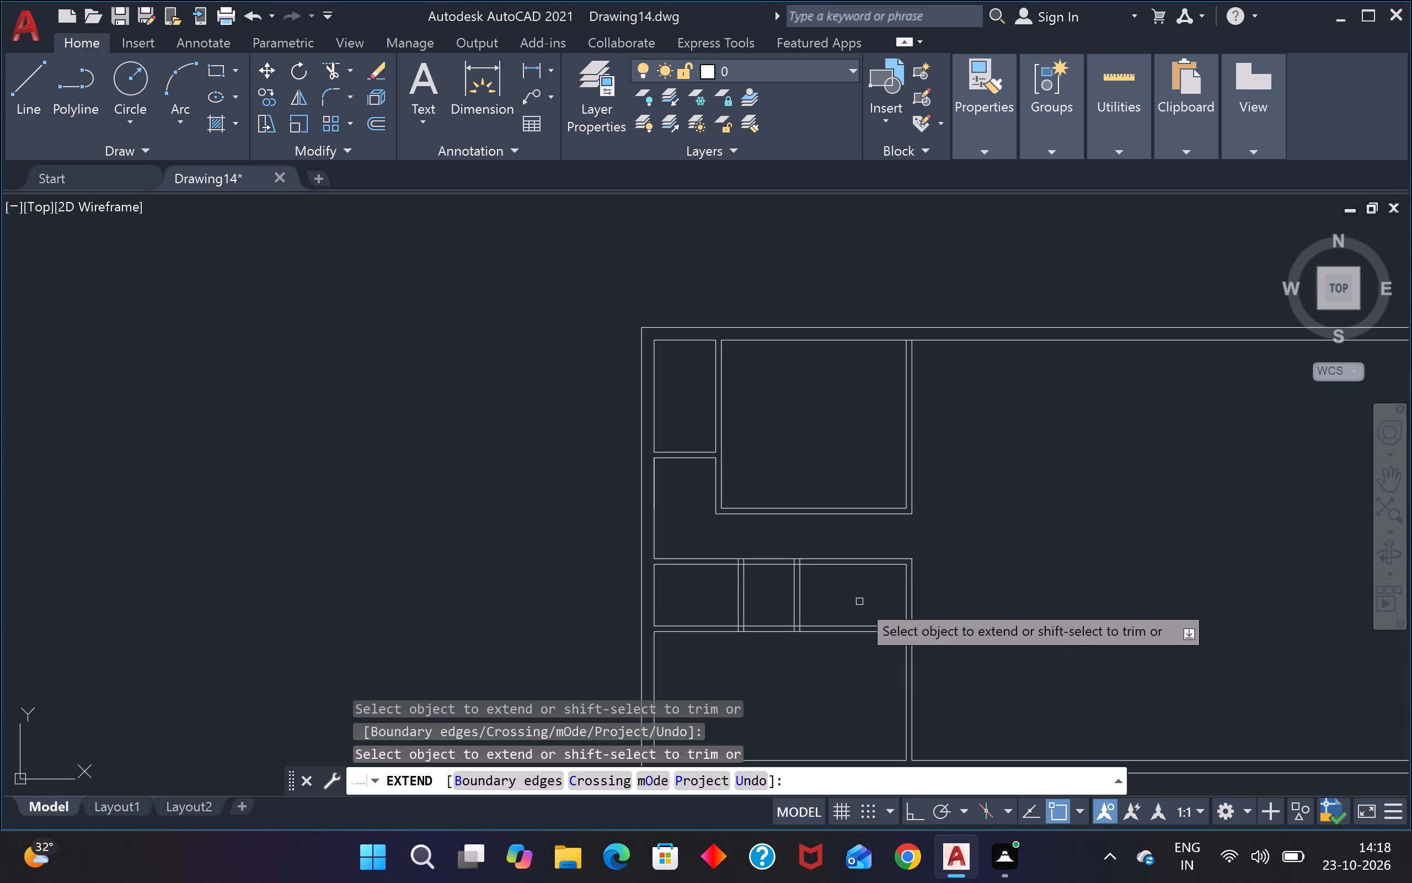
pyautogui.keyDown('shift'); pyautogui.click(859, 602); pyautogui.keyUp('shift')
pyautogui.keyDown('shift'); pyautogui.click(876, 542); pyautogui.keyUp('shift')
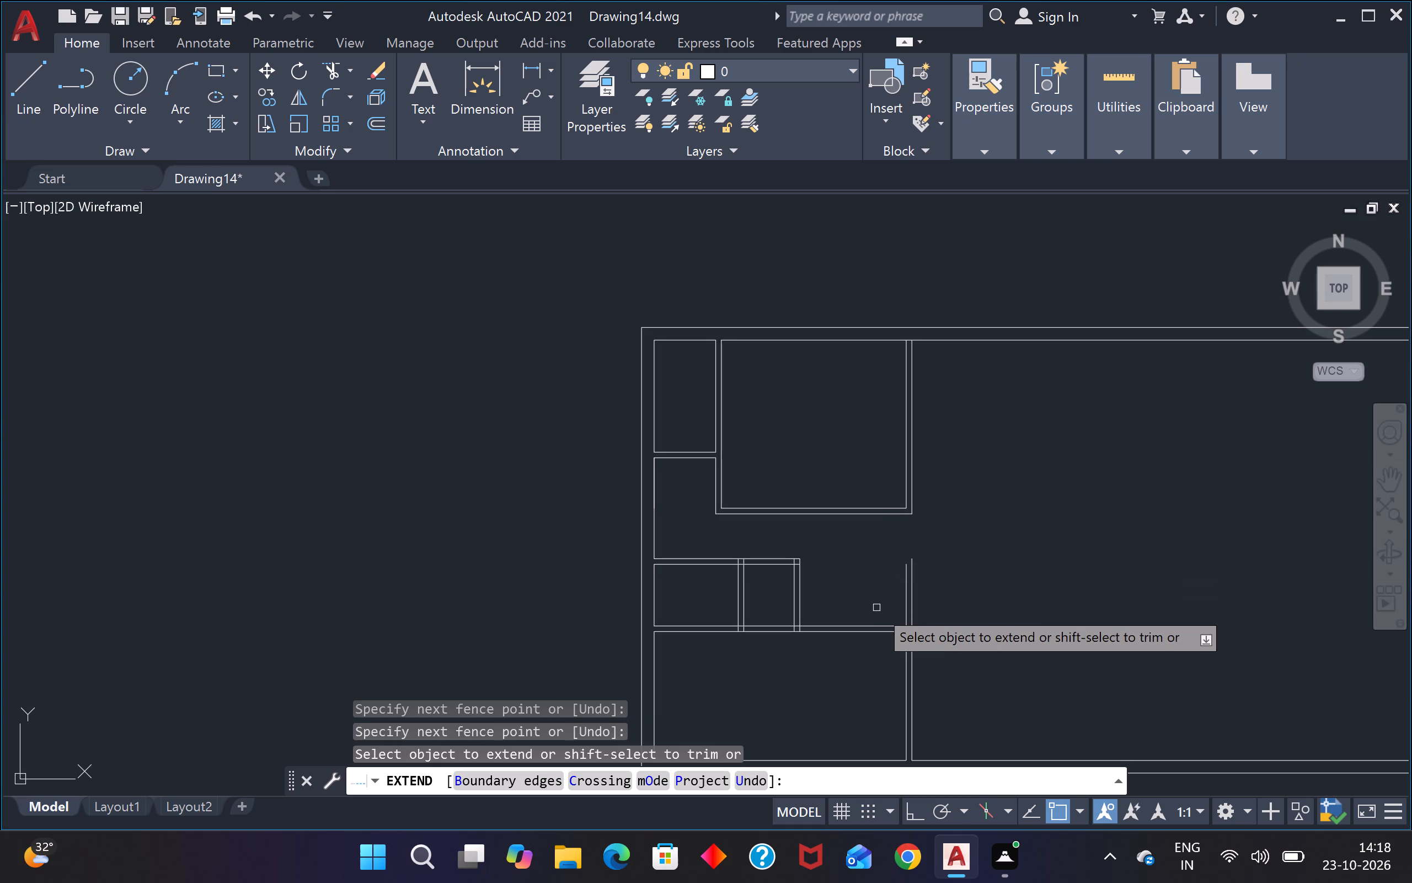
pyautogui.keyDown('shift'); pyautogui.click(878, 603); pyautogui.keyUp('shift')
pyautogui.keyDown('shift'); pyautogui.click(933, 592); pyautogui.keyUp('shift')
# Trim the overlapping lines where the first partition meets the narrow room's top wall into an open T-junction.
pyautogui.scroll(-1, 927, 590)
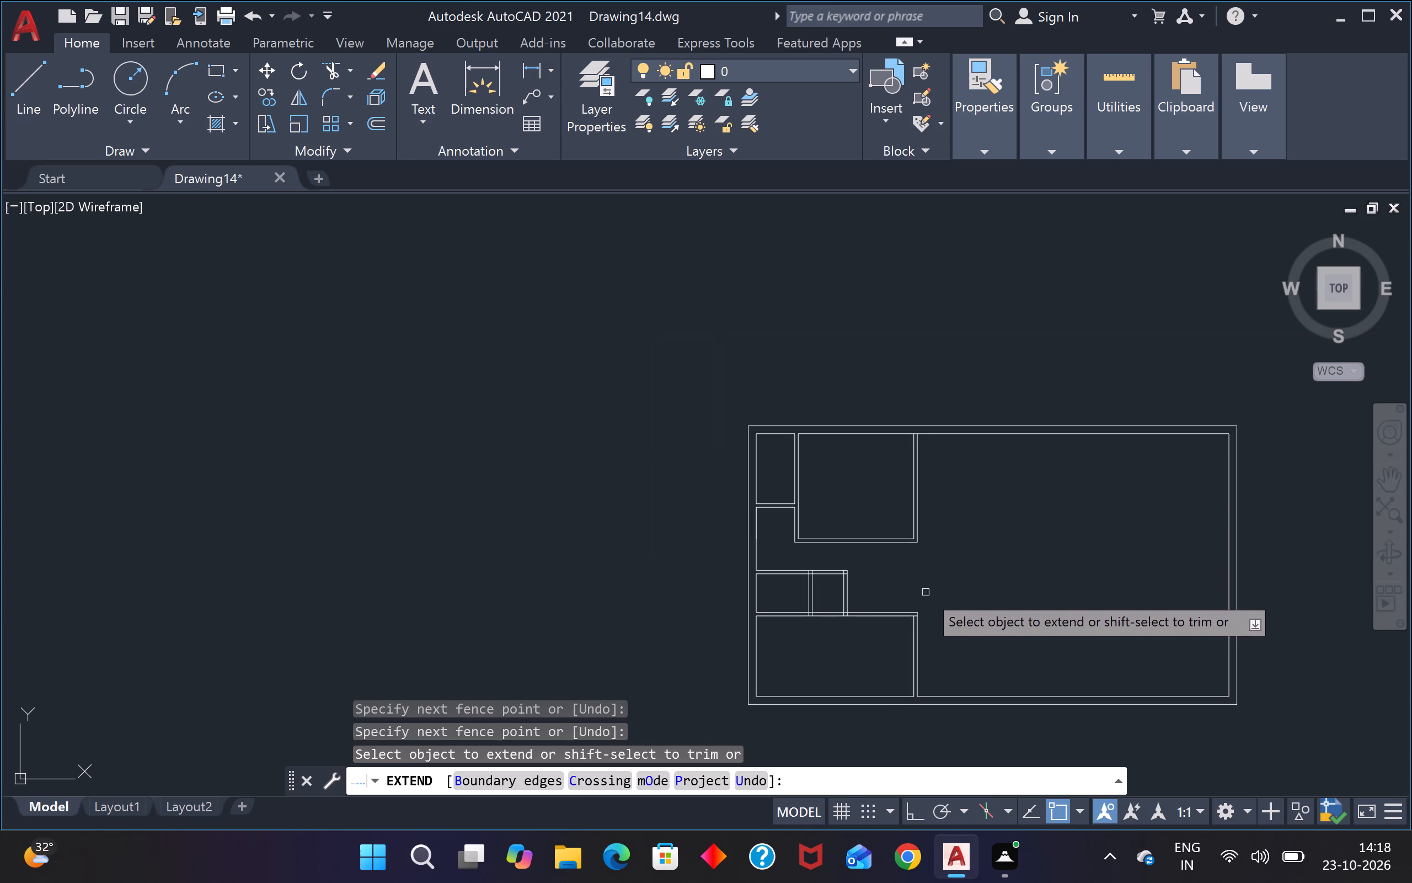
pyautogui.scroll(2, 856, 597)
pyautogui.scroll(2, 720, 542)
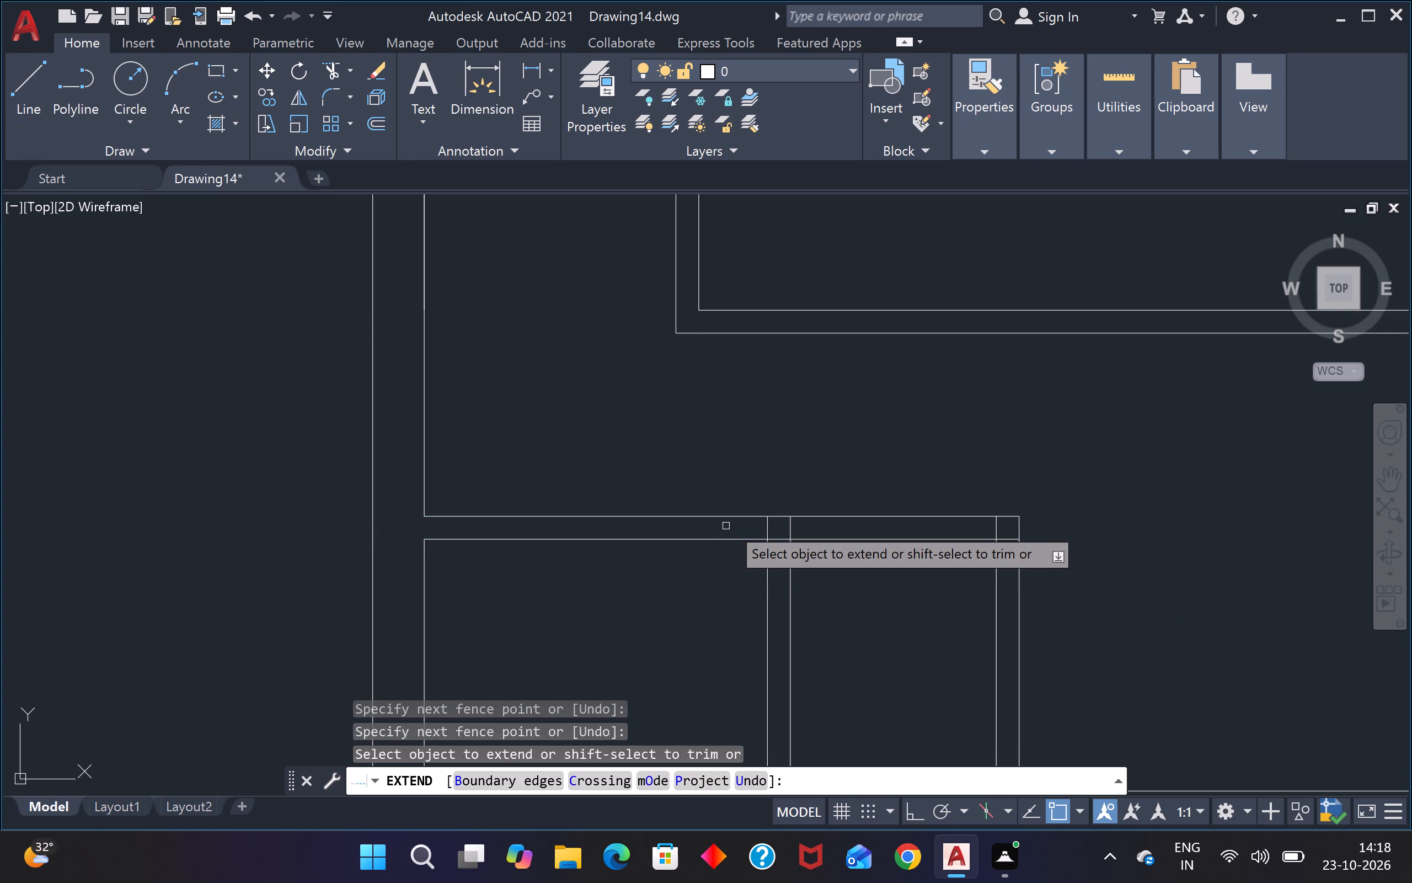
pyautogui.keyDown('shift'); pyautogui.click(740, 524); pyautogui.keyUp('shift')
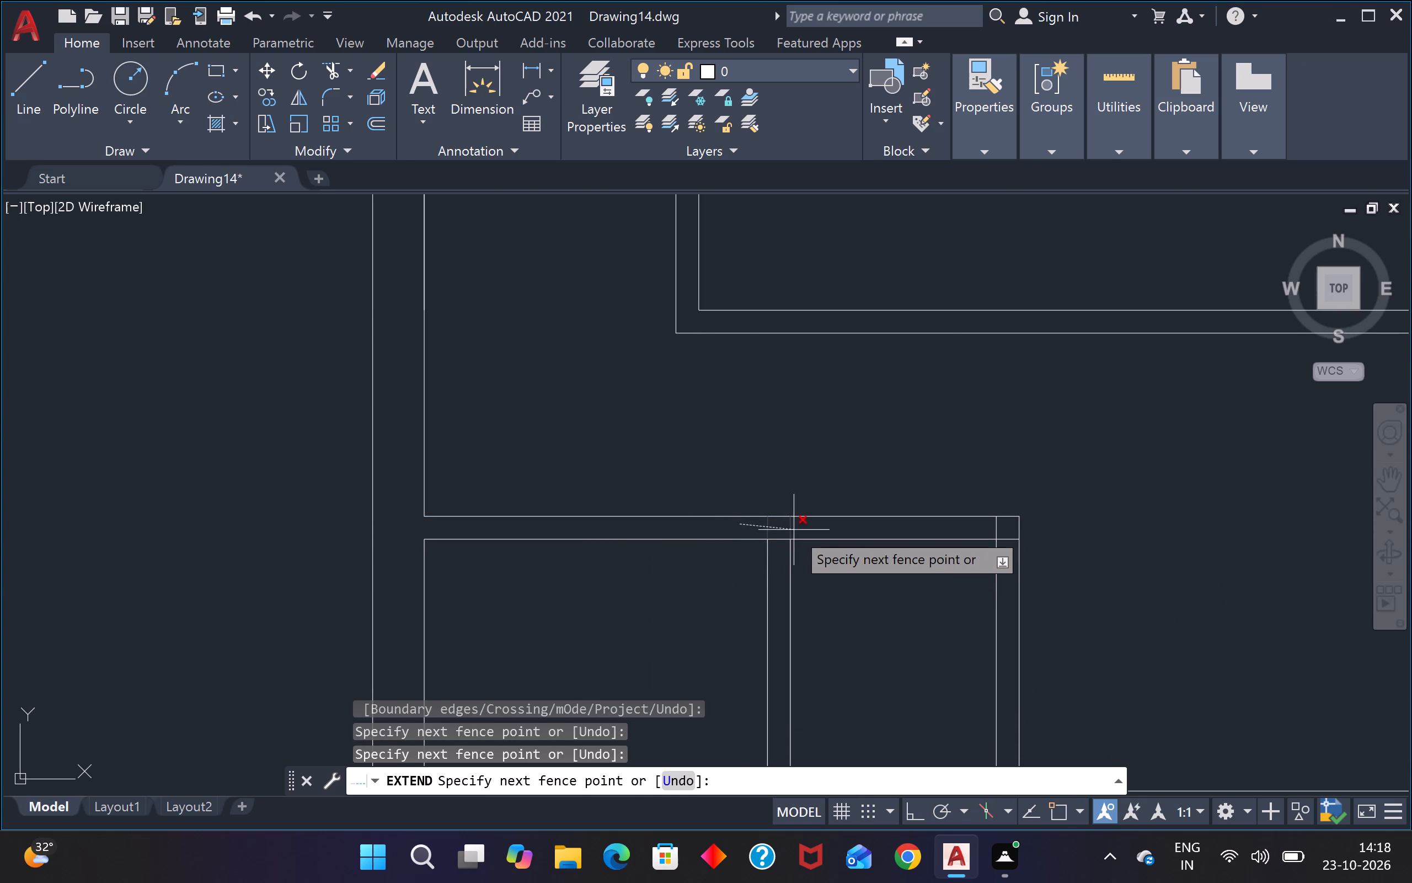
pyautogui.keyDown('shift'); pyautogui.click(794, 529); pyautogui.keyUp('shift')
pyautogui.keyDown('shift'); pyautogui.click(787, 529); pyautogui.keyUp('shift')
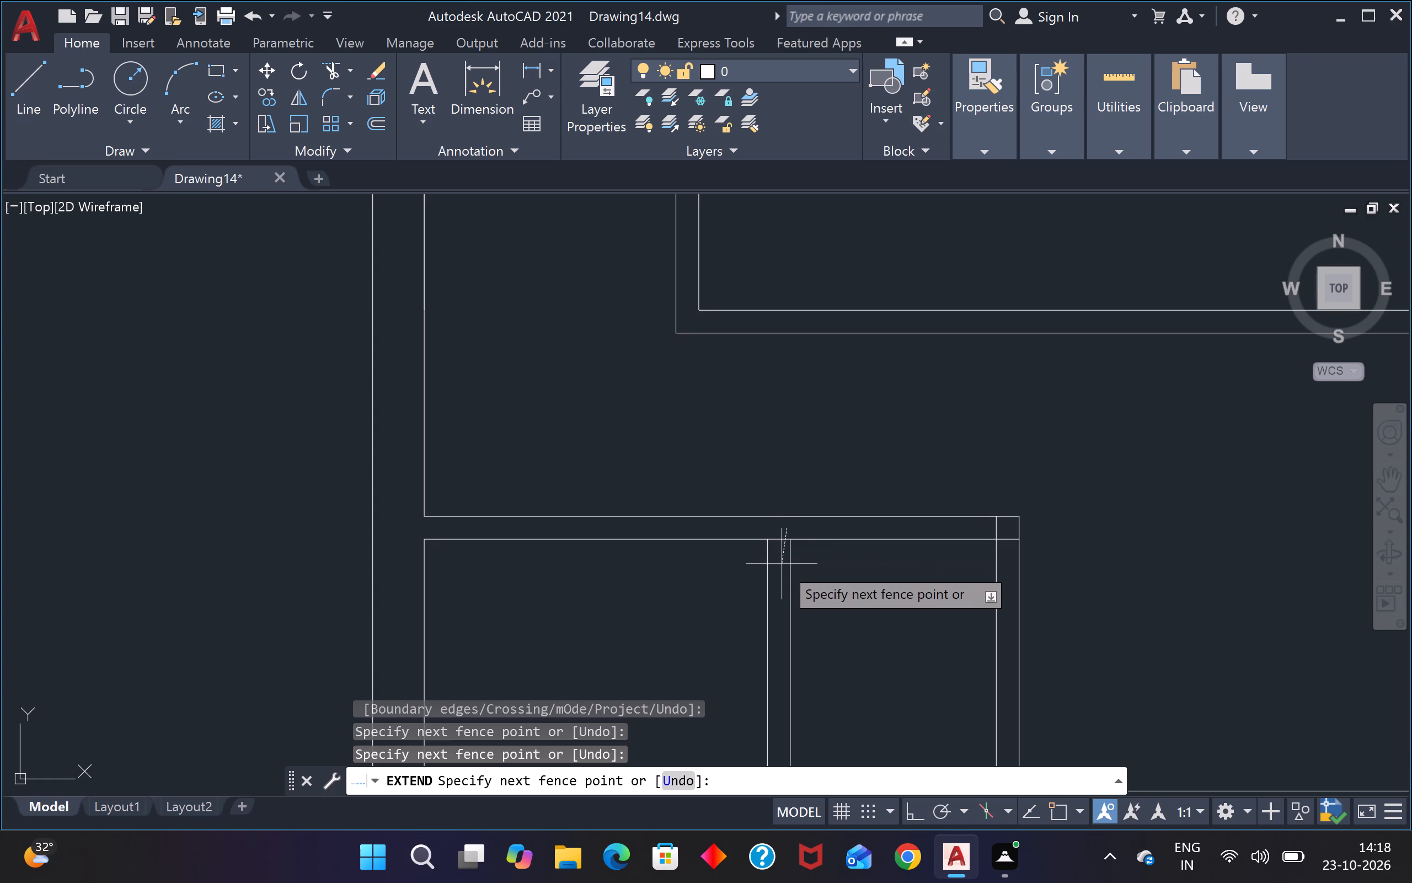
pyautogui.keyDown('shift'); pyautogui.click(782, 565); pyautogui.keyUp('shift')
# Trim the overlapping lines where the second partition meets the top wall into a clean corner.
pyautogui.keyDown('shift'); pyautogui.scroll(2, 985, 535); pyautogui.keyUp('shift')
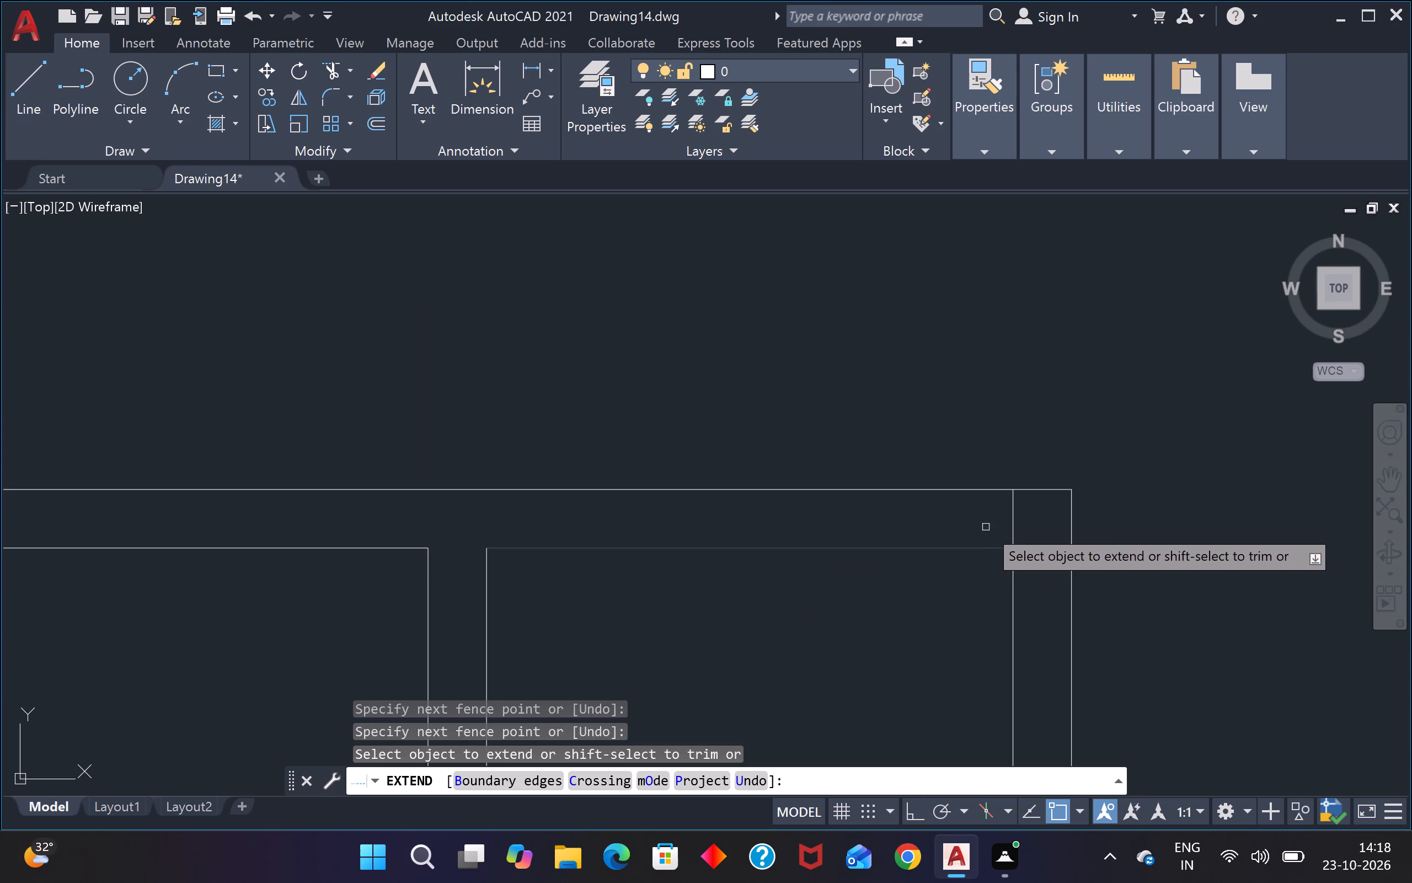
pyautogui.keyDown('shift'); pyautogui.click(987, 523); pyautogui.keyUp('shift')
pyautogui.keyDown('shift'); pyautogui.click(1026, 525); pyautogui.keyUp('shift')
pyautogui.keyDown('shift'); pyautogui.click(1033, 522); pyautogui.keyUp('shift')
pyautogui.keyDown('shift'); pyautogui.click(1039, 573); pyautogui.keyUp('shift')
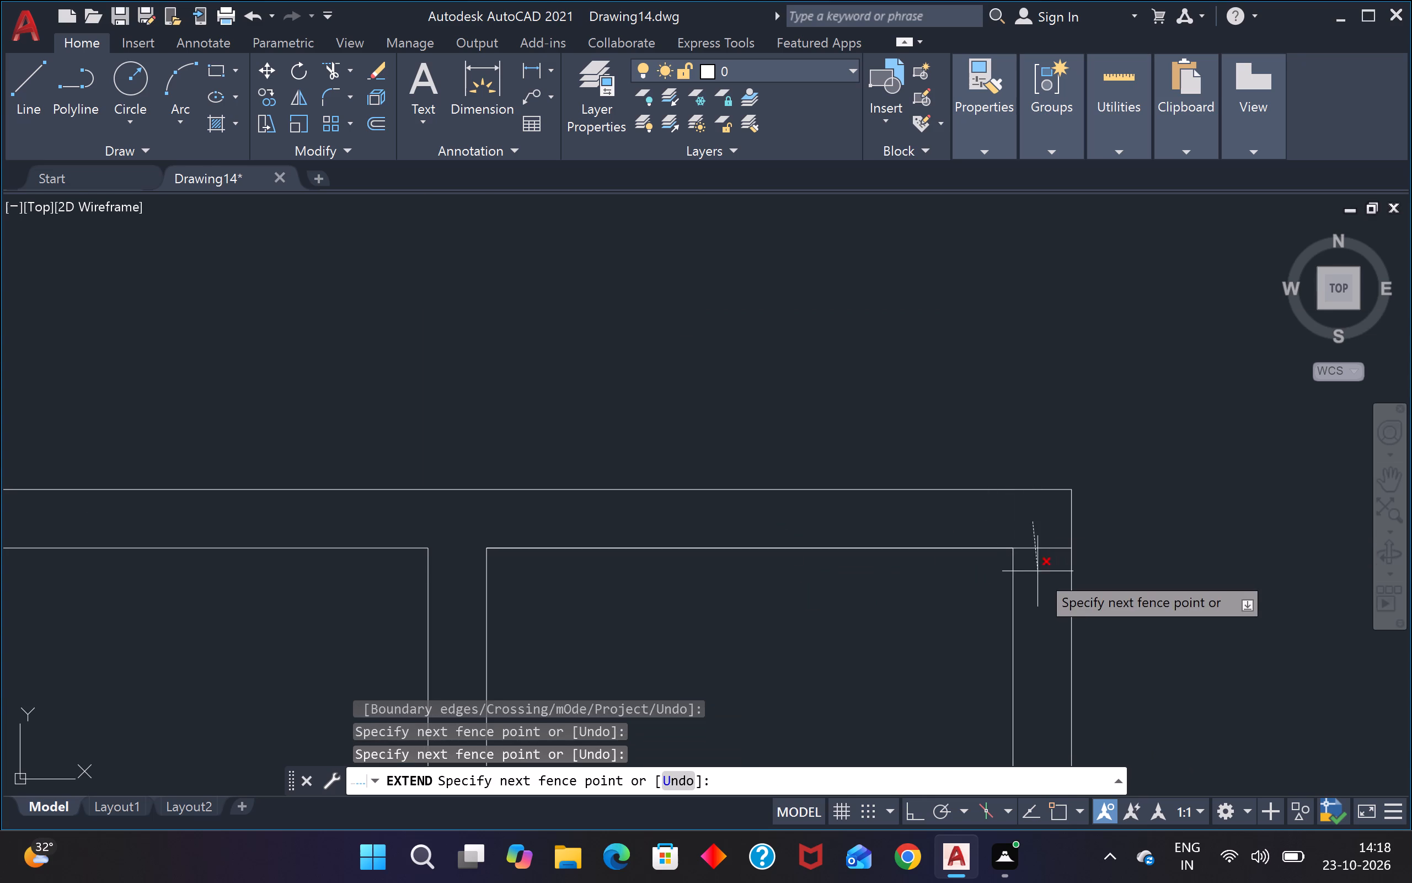
# Trim the overlapping lines where the first partition meets the wall below into an open T-junction.
pyautogui.keyDown('shift'); pyautogui.scroll(-4, 1036, 569); pyautogui.keyUp('shift')
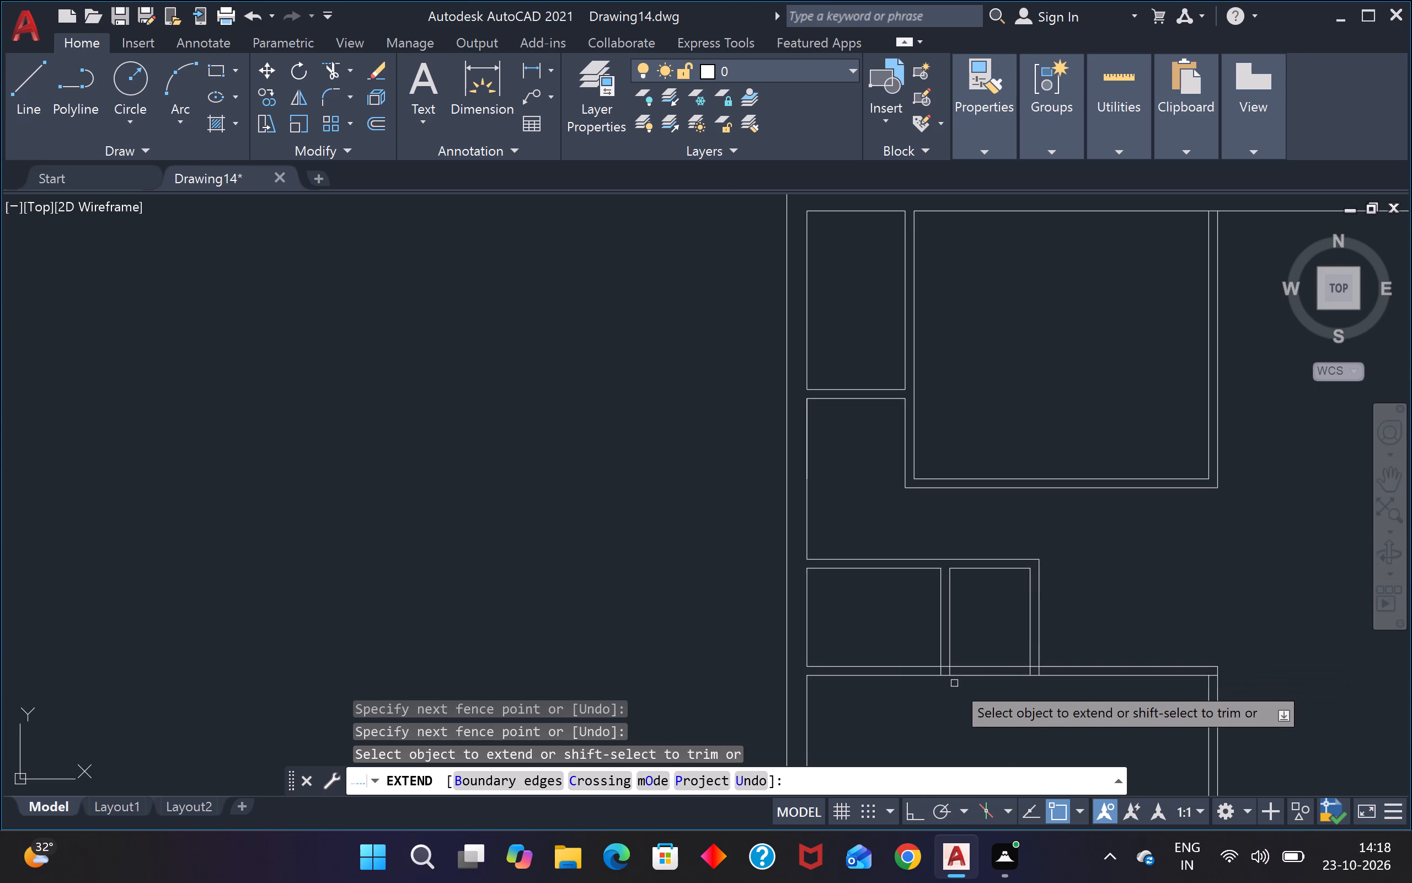
pyautogui.keyDown('shift'); pyautogui.scroll(6, 953, 679); pyautogui.keyUp('shift')
pyautogui.keyDown('shift'); pyautogui.click(922, 584); pyautogui.keyUp('shift')
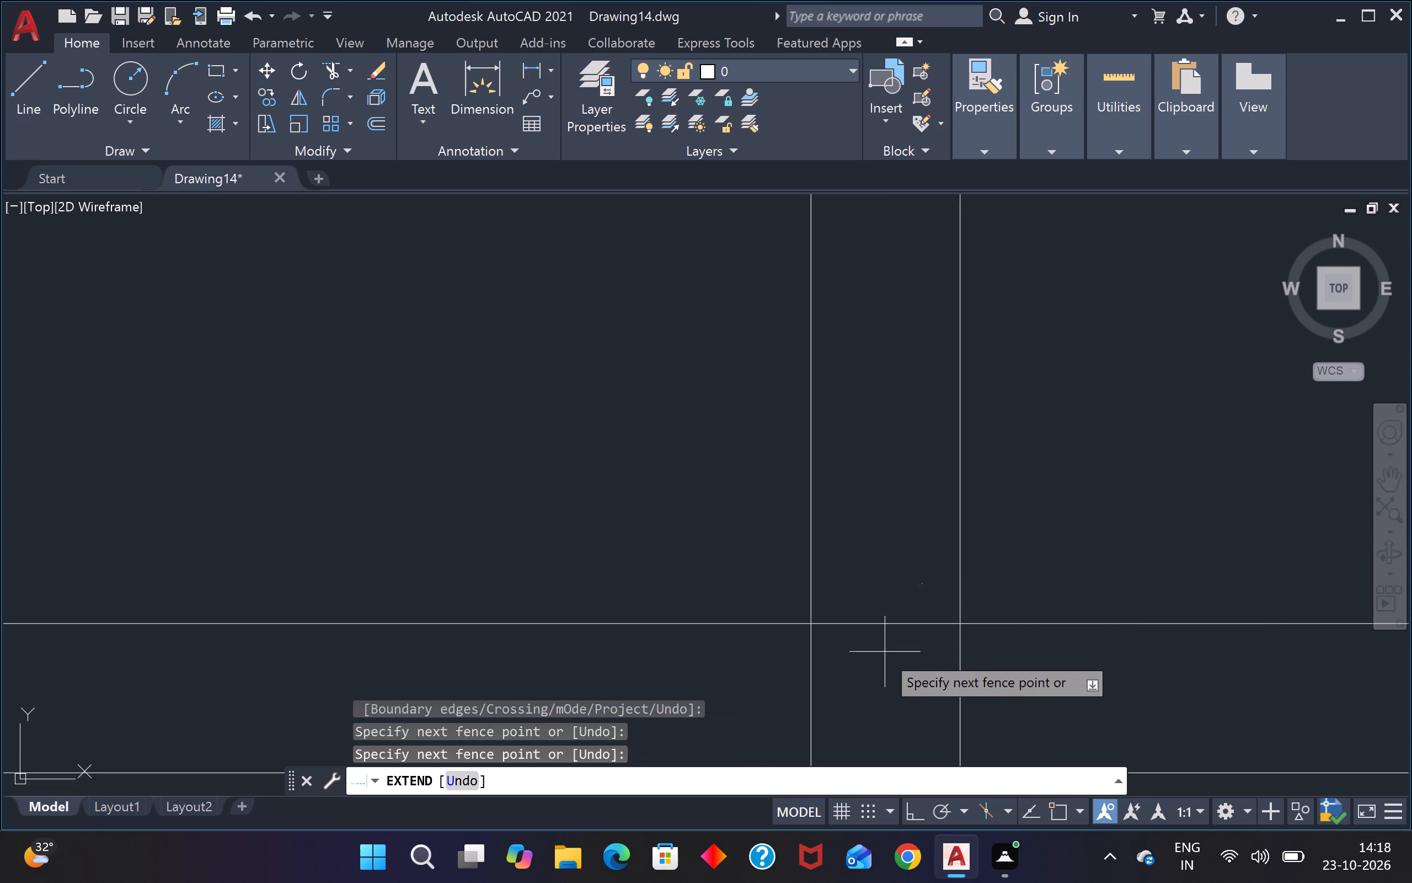
pyautogui.keyDown('shift'); pyautogui.click(884, 653); pyautogui.keyUp('shift')
pyautogui.keyDown('shift'); pyautogui.click(885, 651); pyautogui.keyUp('shift')
pyautogui.keyDown('shift'); pyautogui.click(781, 662); pyautogui.keyUp('shift')
pyautogui.keyDown('shift'); pyautogui.click(852, 654); pyautogui.keyUp('shift')
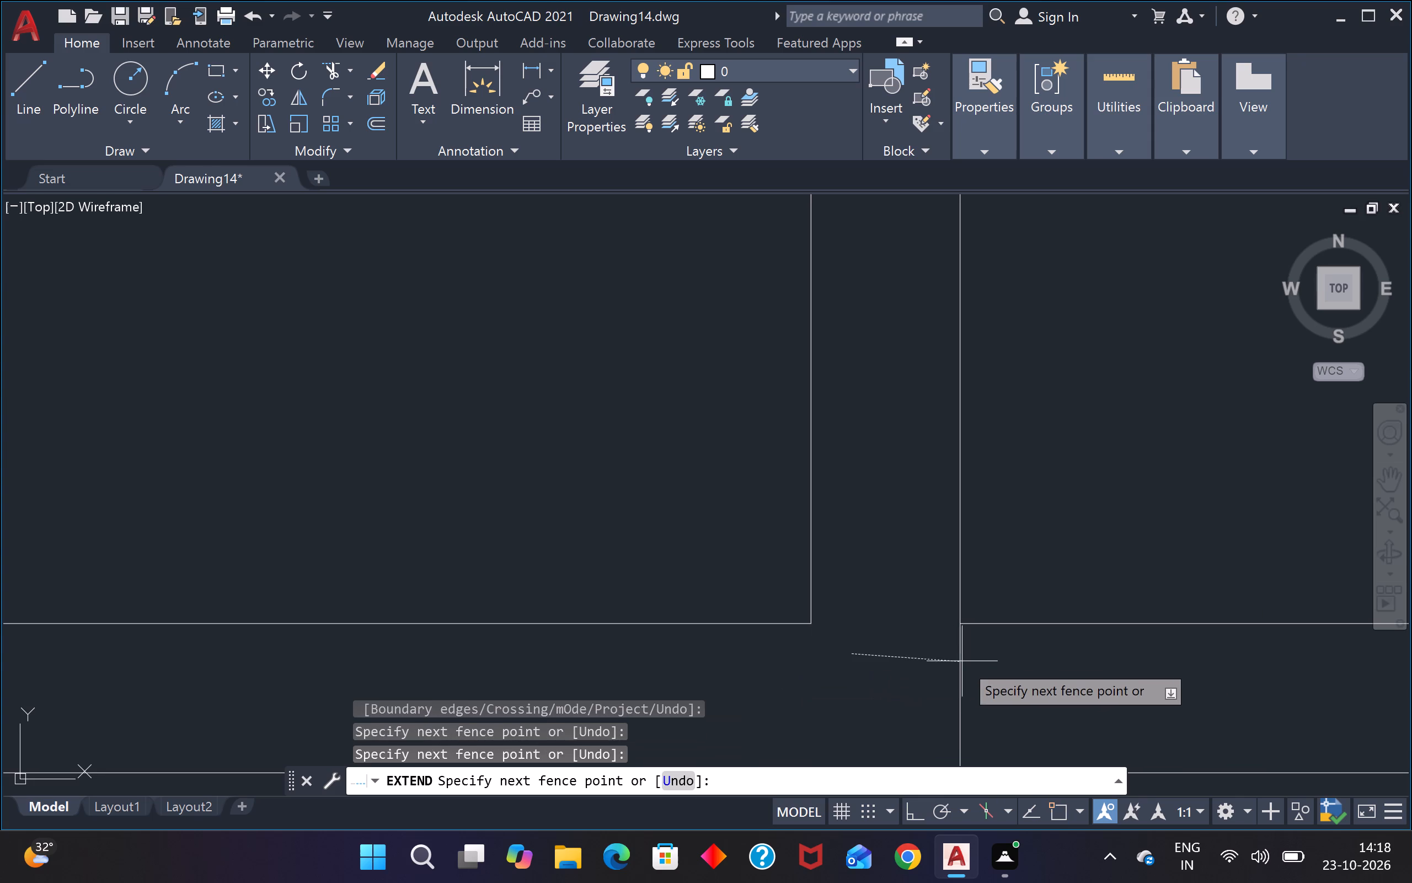
pyautogui.keyDown('shift'); pyautogui.click(987, 666); pyautogui.keyUp('shift')
# Trim the overlapping lines where the second partition meets the wall below into an open T-junction.
pyautogui.keyDown('shift'); pyautogui.scroll(-6, 990, 664); pyautogui.keyUp('shift')
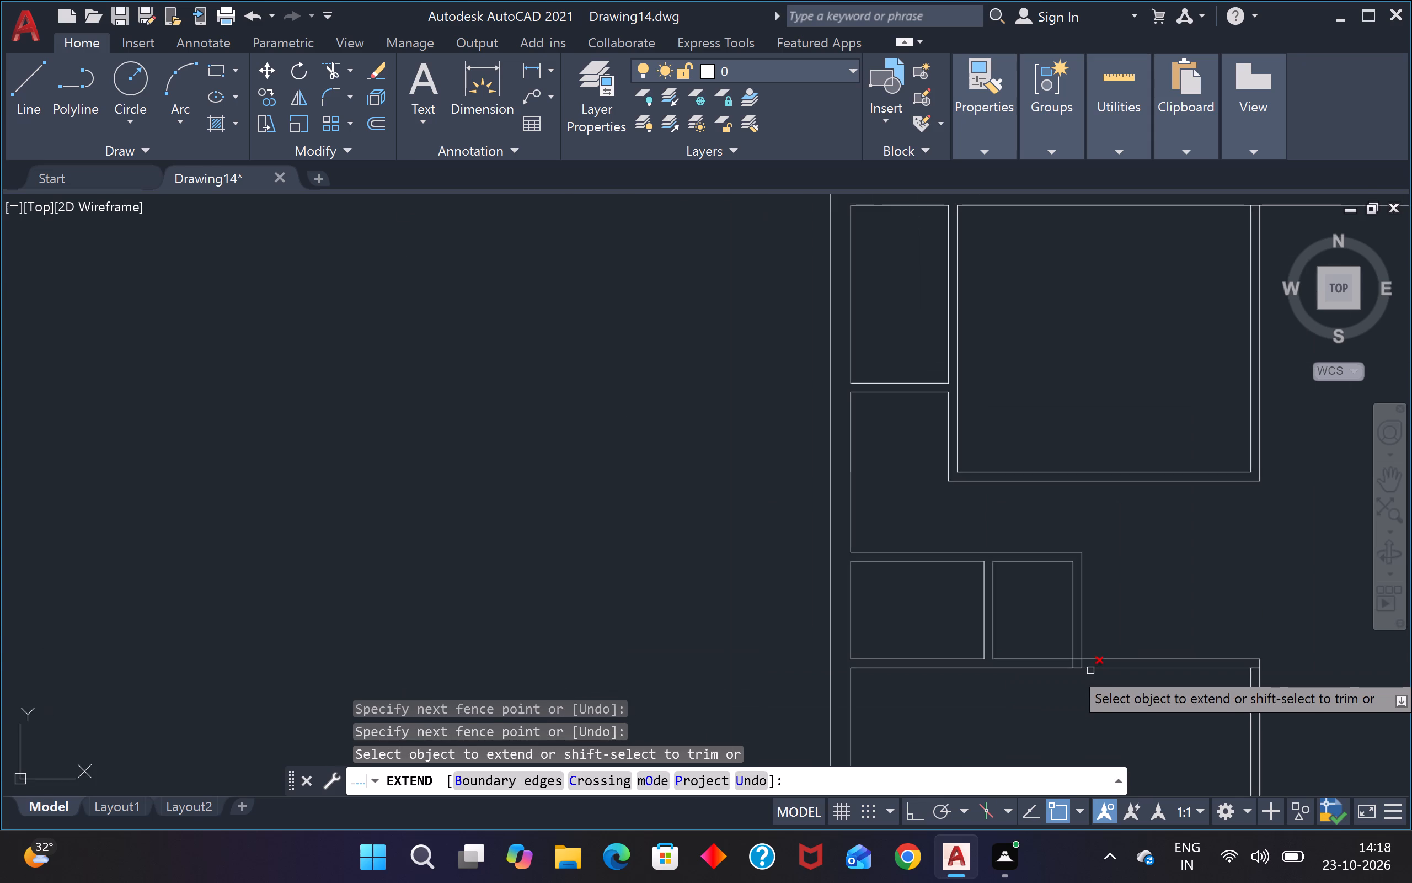
pyautogui.keyDown('shift'); pyautogui.scroll(4, 1084, 663); pyautogui.keyUp('shift')
pyautogui.keyDown('shift'); pyautogui.click(1042, 637); pyautogui.keyUp('shift')
pyautogui.keyDown('shift'); pyautogui.click(1040, 648); pyautogui.keyUp('shift')
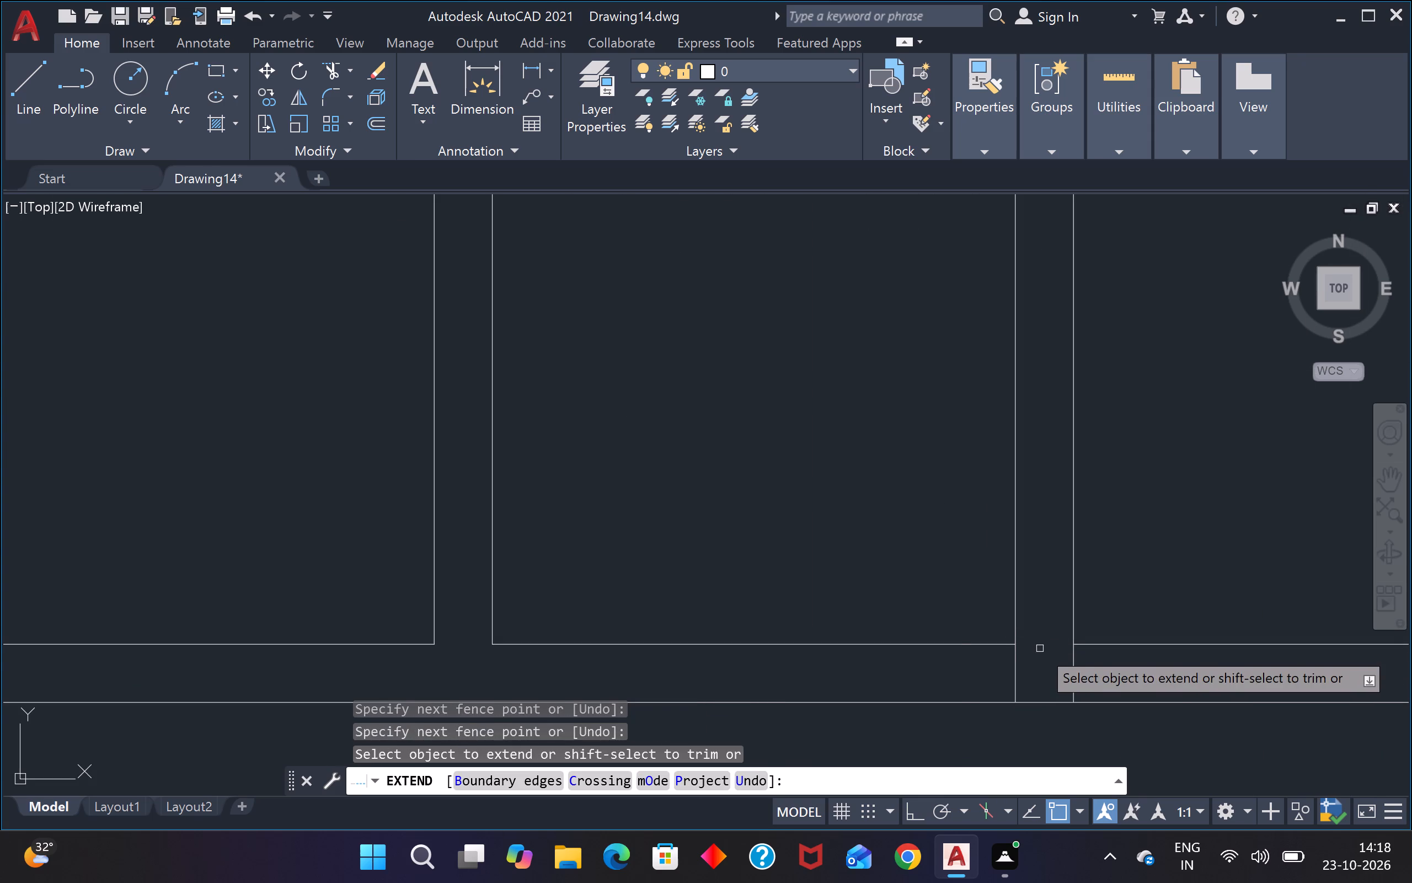
pyautogui.keyDown('shift'); pyautogui.click(1040, 650); pyautogui.keyUp('shift')
pyautogui.keyDown('shift'); pyautogui.click(961, 676); pyautogui.keyUp('shift')
pyautogui.keyDown('shift'); pyautogui.click(1034, 670); pyautogui.keyUp('shift')
pyautogui.keyDown('shift'); pyautogui.click(1092, 660); pyautogui.keyUp('shift')
# Trim the leftover inner line stub at the top-right corner of the large lower-left room.
pyautogui.keyDown('shift'); pyautogui.scroll(-2, 1092, 660); pyautogui.keyUp('shift')
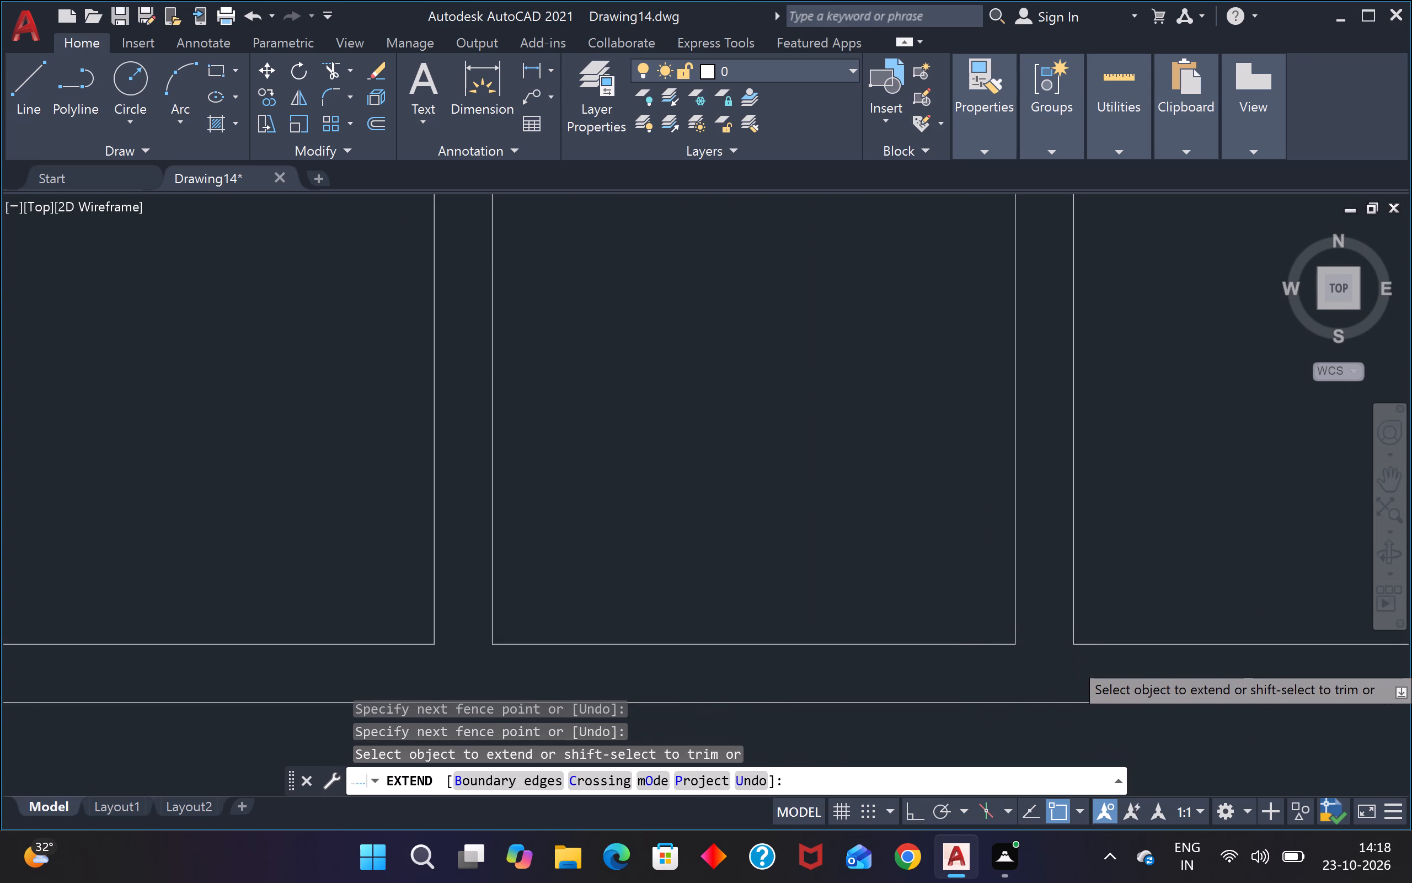
pyautogui.keyDown('shift'); pyautogui.scroll(-2, 1092, 660); pyautogui.keyUp('shift')
pyautogui.keyDown('shift'); pyautogui.scroll(5, 1269, 664); pyautogui.keyUp('shift')
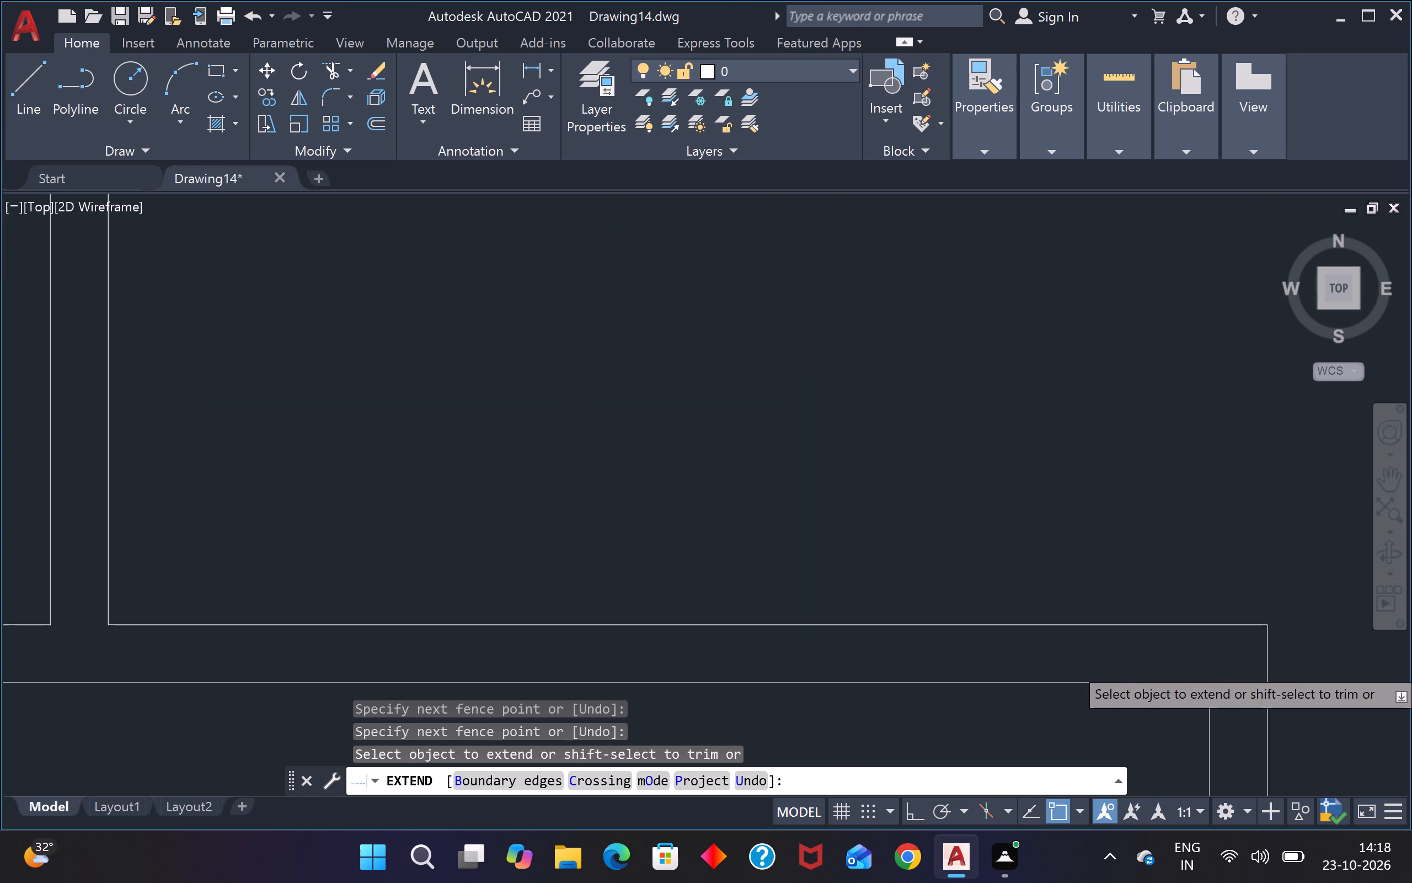
pyautogui.keyDown('shift'); pyautogui.click(1247, 664); pyautogui.keyUp('shift')
pyautogui.keyDown('shift'); pyautogui.click(1232, 699); pyautogui.keyUp('shift')
pyautogui.keyDown('shift'); pyautogui.scroll(-9, 1228, 682); pyautogui.keyUp('shift')
pyautogui.keyDown('shift'); pyautogui.scroll(3, 1229, 746); pyautogui.keyUp('shift')
pyautogui.keyDown('shift'); pyautogui.scroll(-3, 1091, 642); pyautogui.keyUp('shift')
pyautogui.keyDown('shift'); pyautogui.scroll(-2, 1032, 563); pyautogui.keyUp('shift')
pyautogui.keyDown('shift'); pyautogui.scroll(2, 1035, 549); pyautogui.keyUp('shift')
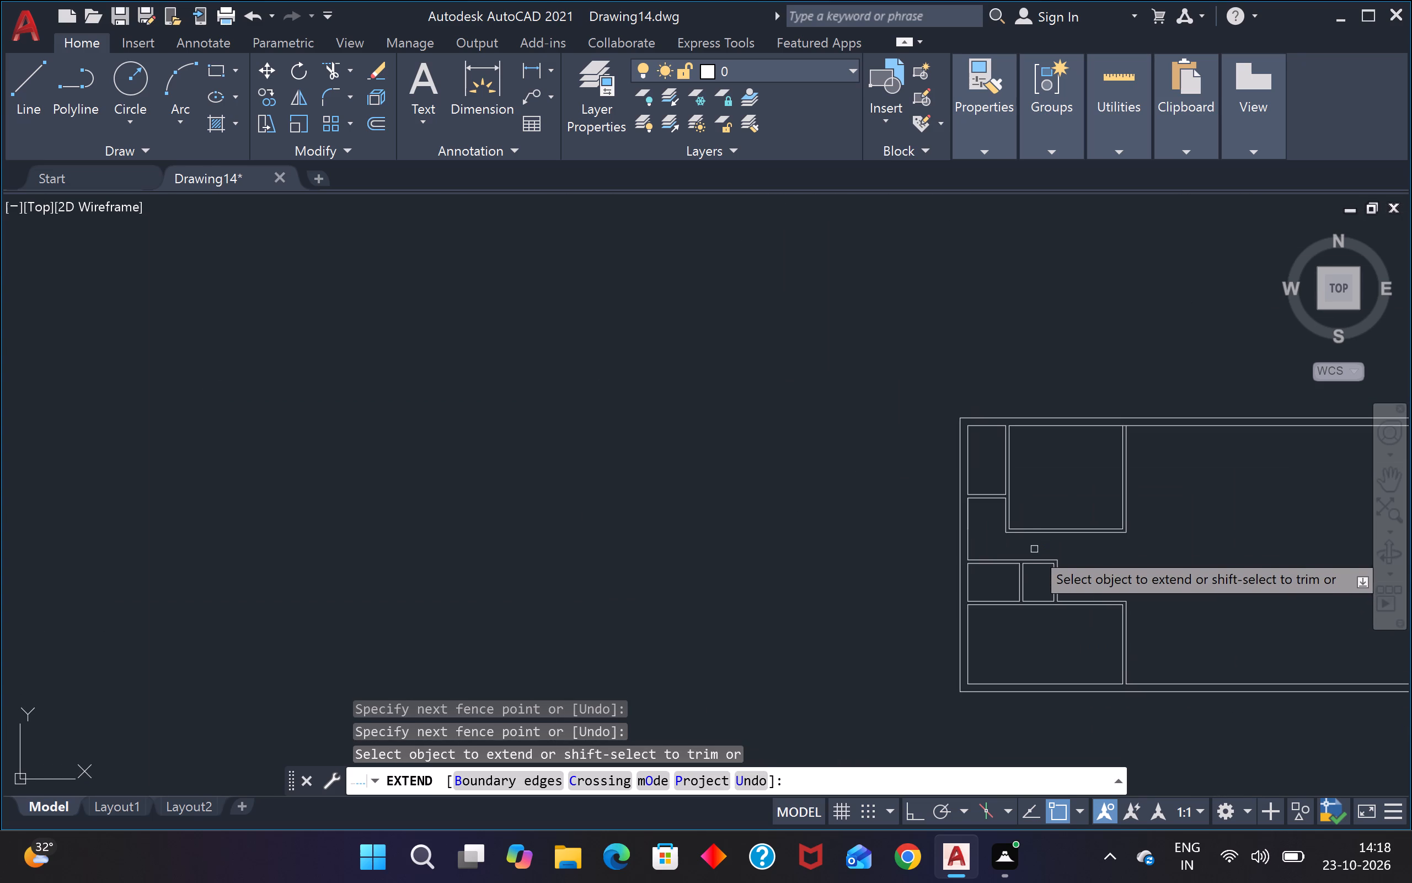
pyautogui.press('Escape')
pyautogui.press('Escape')
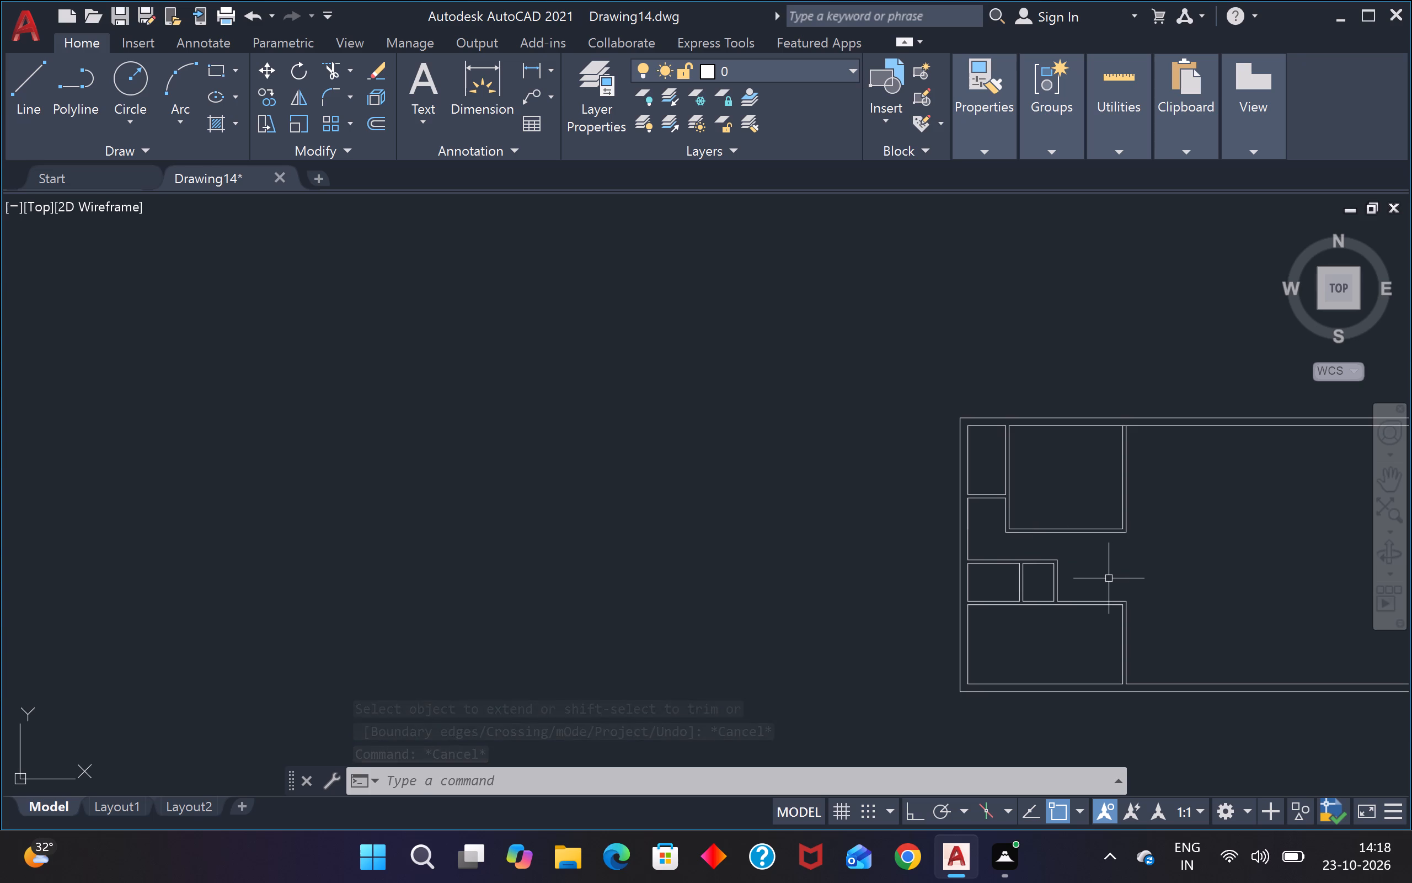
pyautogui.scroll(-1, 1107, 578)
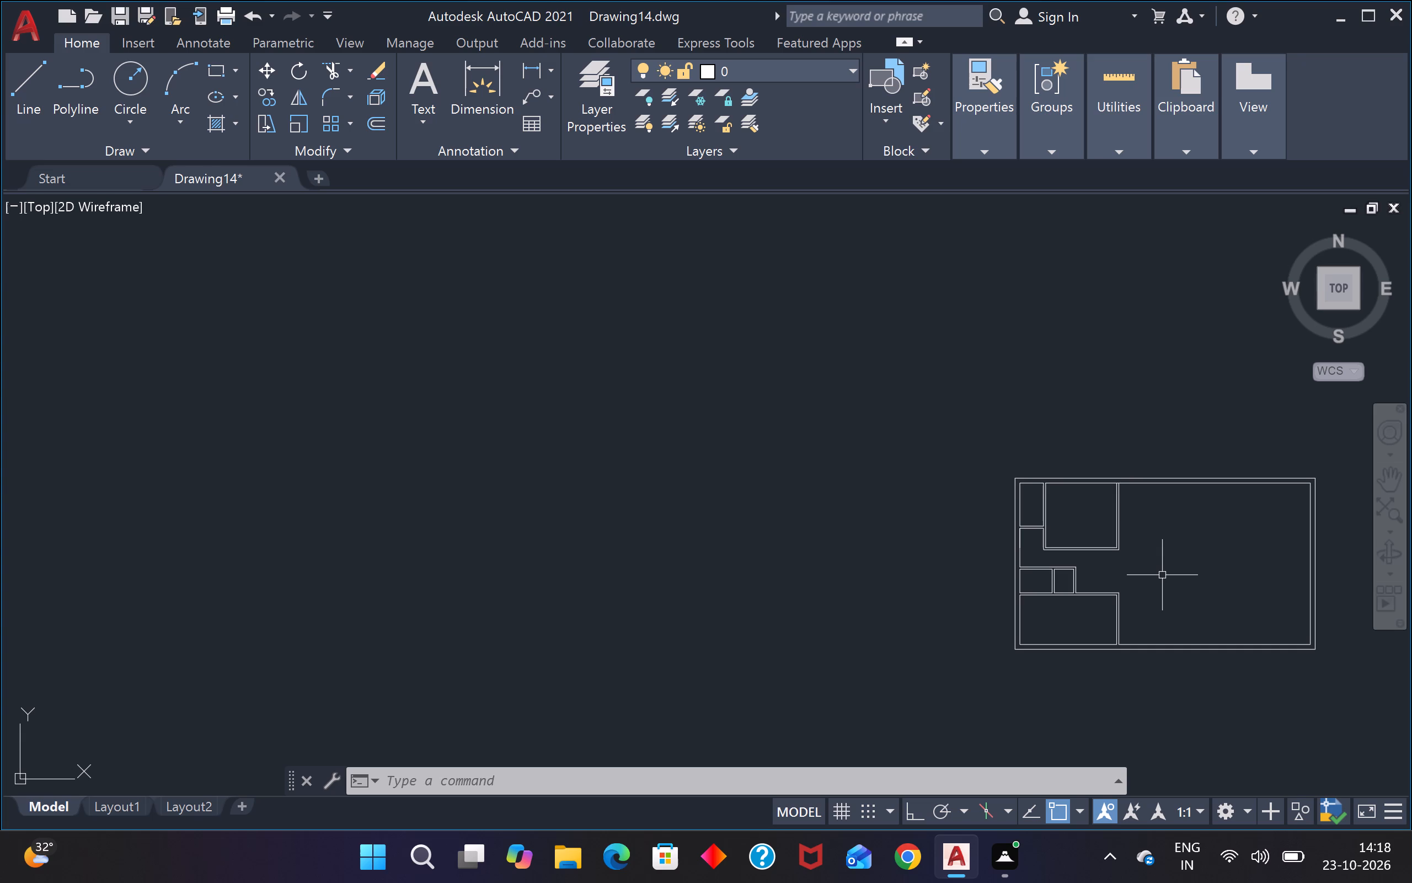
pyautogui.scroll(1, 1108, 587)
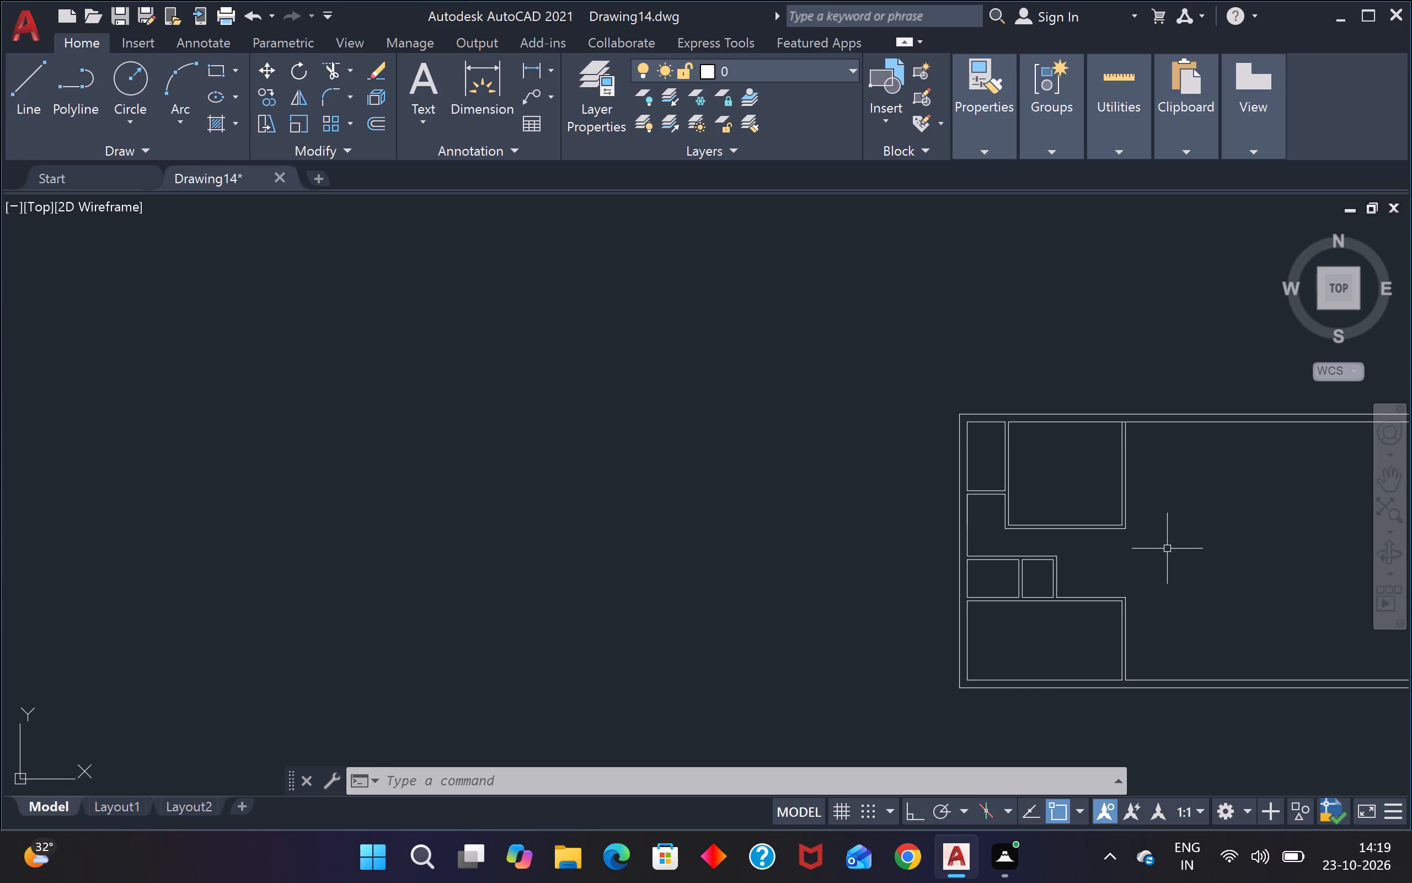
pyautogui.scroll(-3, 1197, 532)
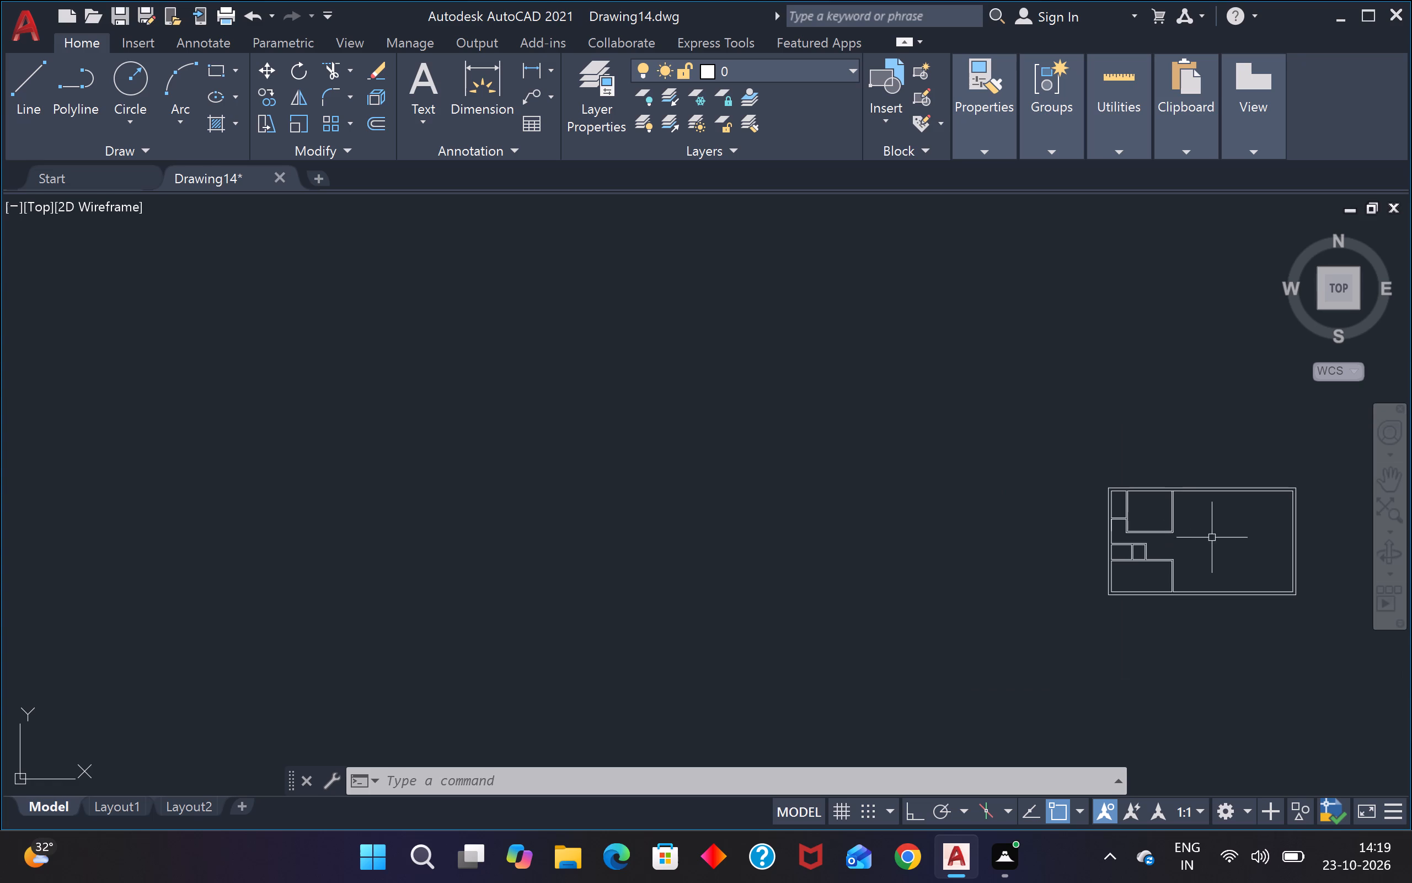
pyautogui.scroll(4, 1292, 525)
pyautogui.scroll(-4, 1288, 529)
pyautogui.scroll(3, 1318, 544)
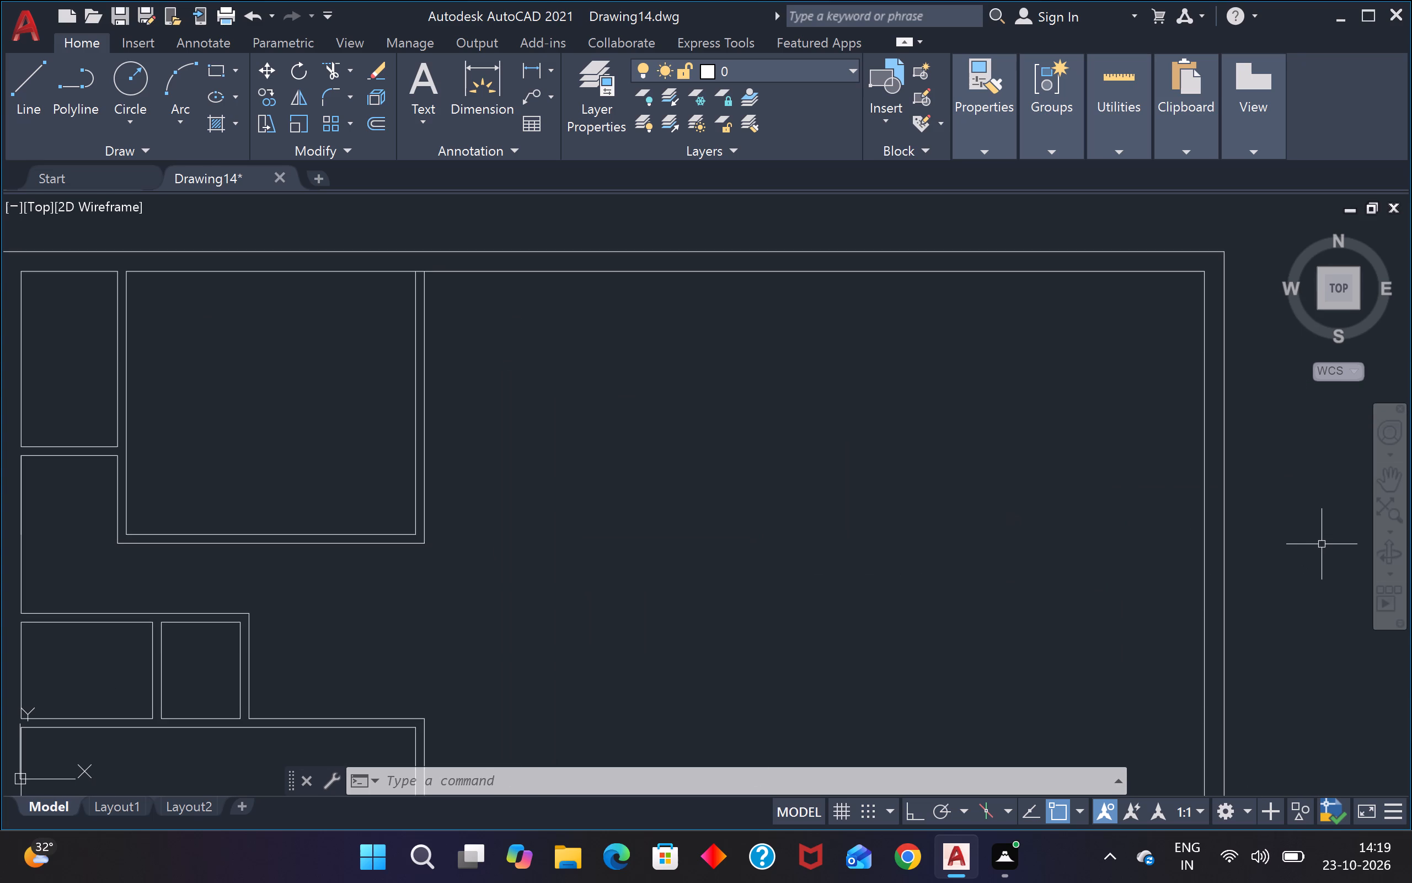
# Offset the right outer wall's inner line 10' to the left into the large open area.
pyautogui.moveTo(1322, 543); pyautogui.dragTo(1039, 442, button='middle')
pyautogui.scroll(-2, 1046, 444)
pyautogui.moveTo(1047, 450); pyautogui.dragTo(1012, 514, button='middle')
pyautogui.press('Escape')
pyautogui.scroll(1, 976, 513)
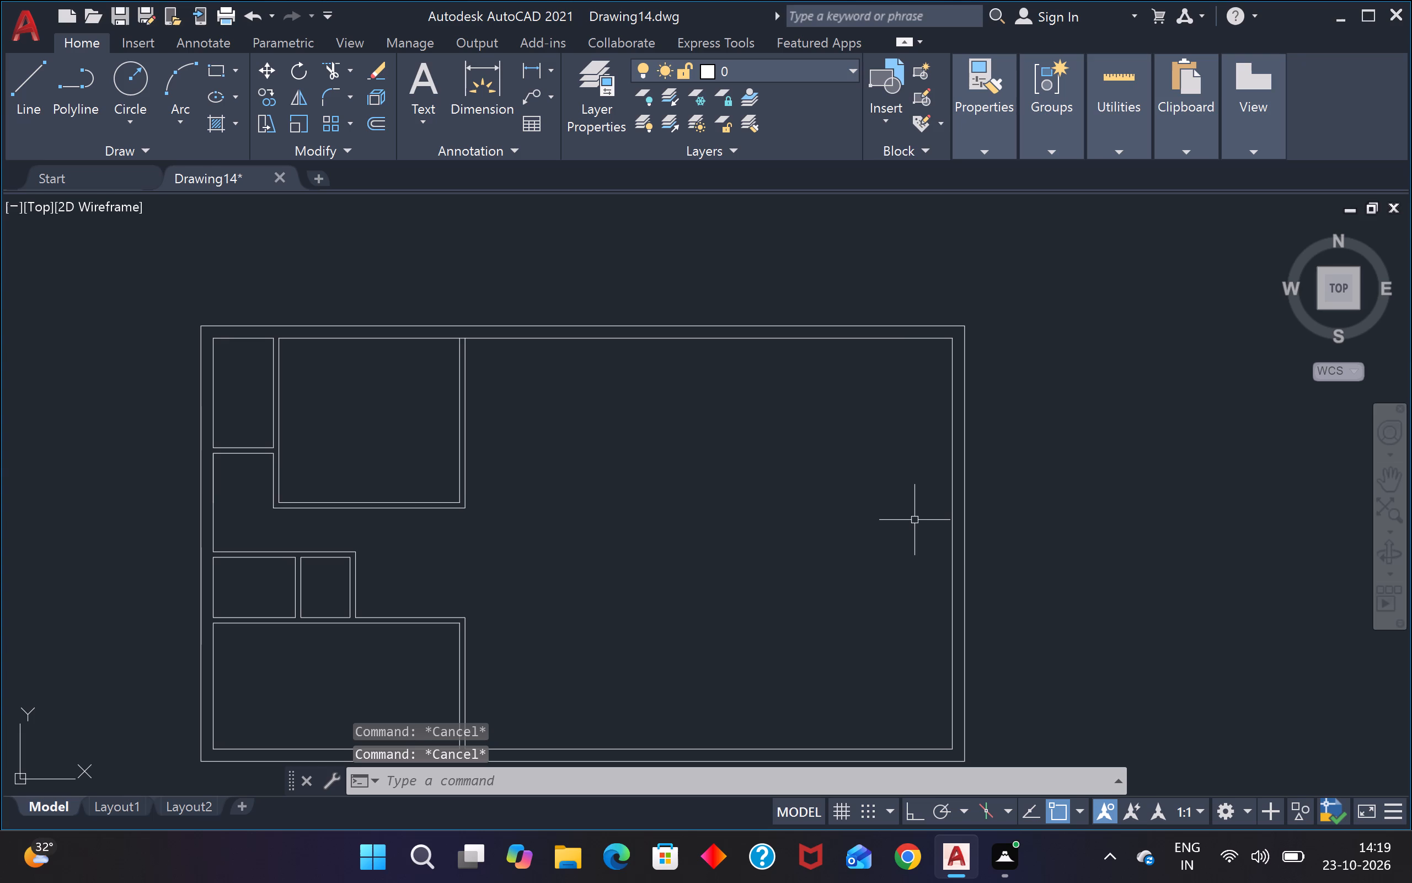
pyautogui.press('o')
pyautogui.press('space')
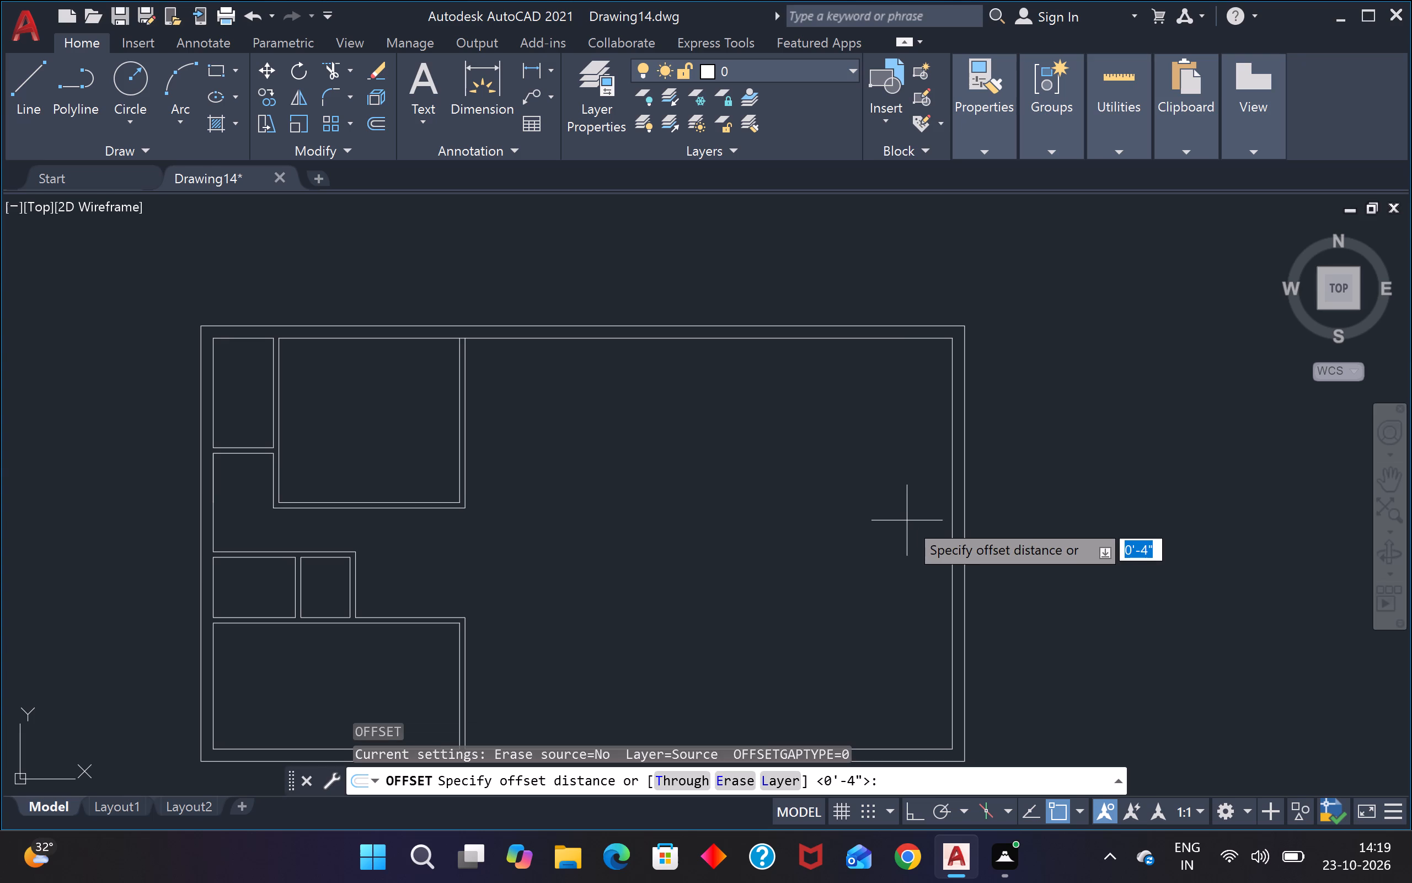
pyautogui.write("10'")
pyautogui.press('Return')
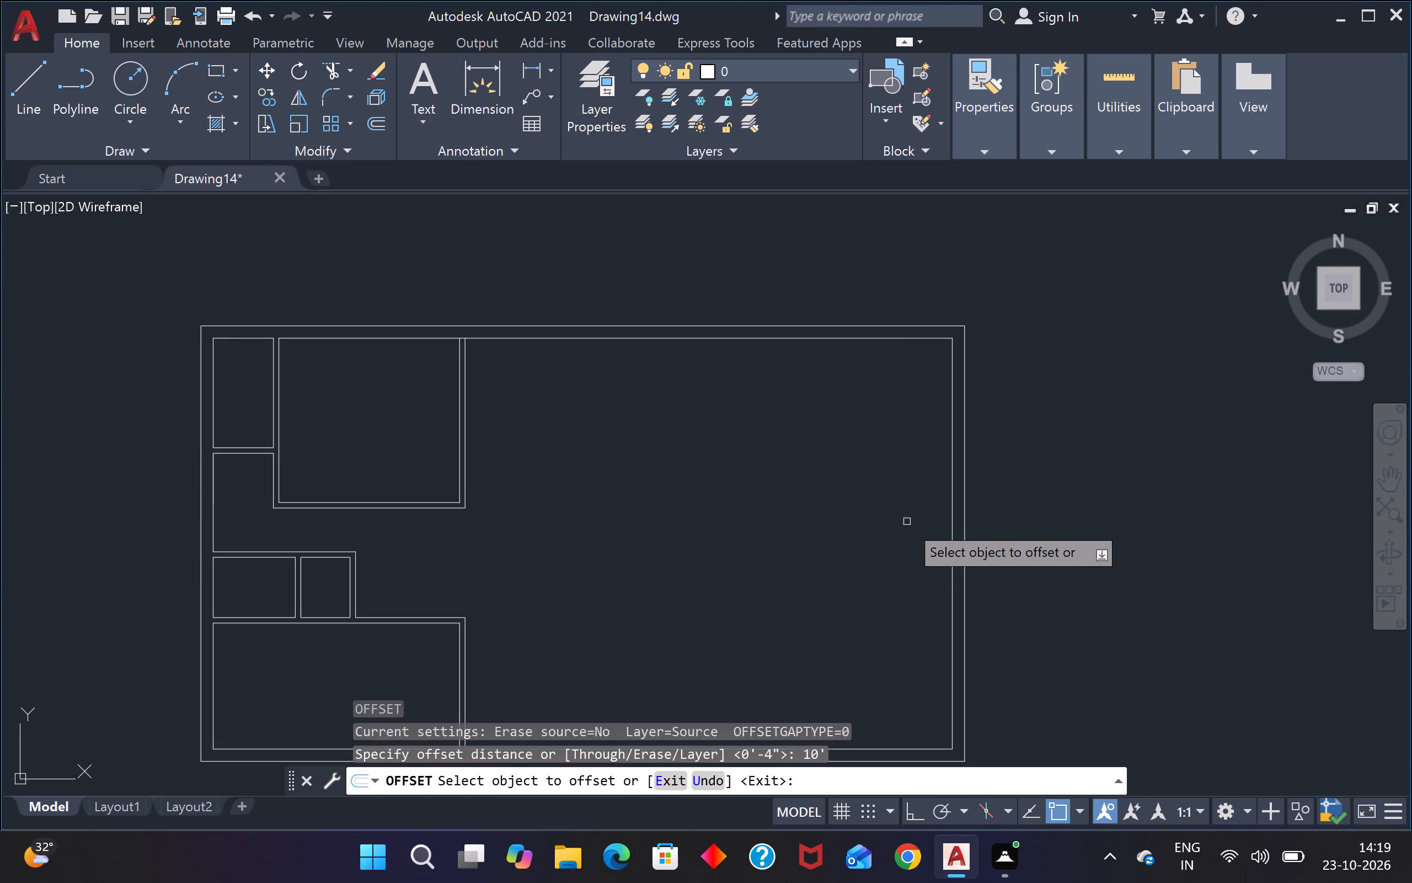
pyautogui.click(955, 575)
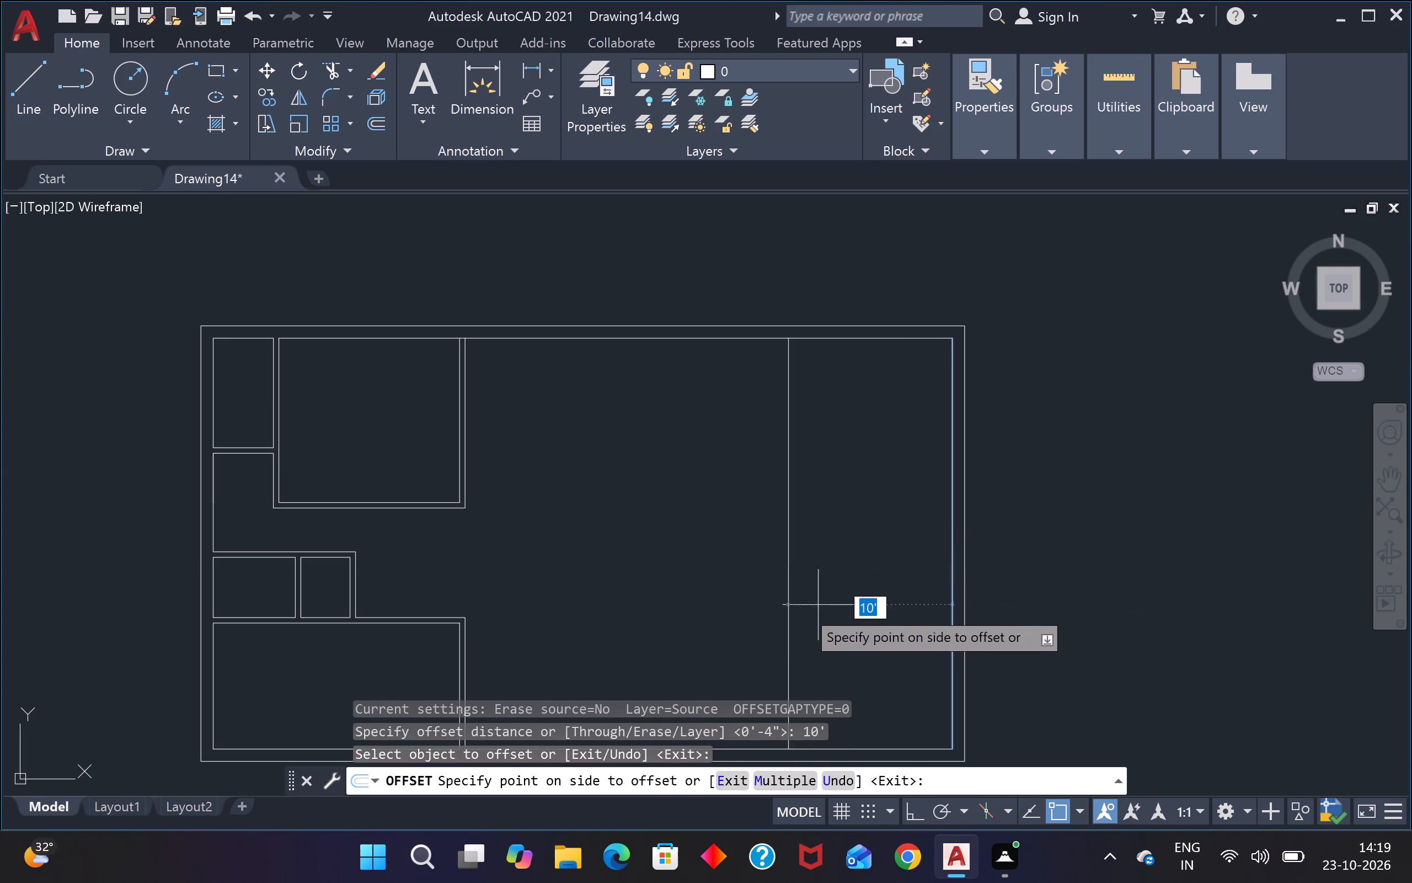
pyautogui.click(768, 611)
pyautogui.press('Escape')
pyautogui.press('Escape')
# Offset the new vertical line in the large open area 4" to the left to form a partition.
pyautogui.write('o')
pyautogui.press('space')
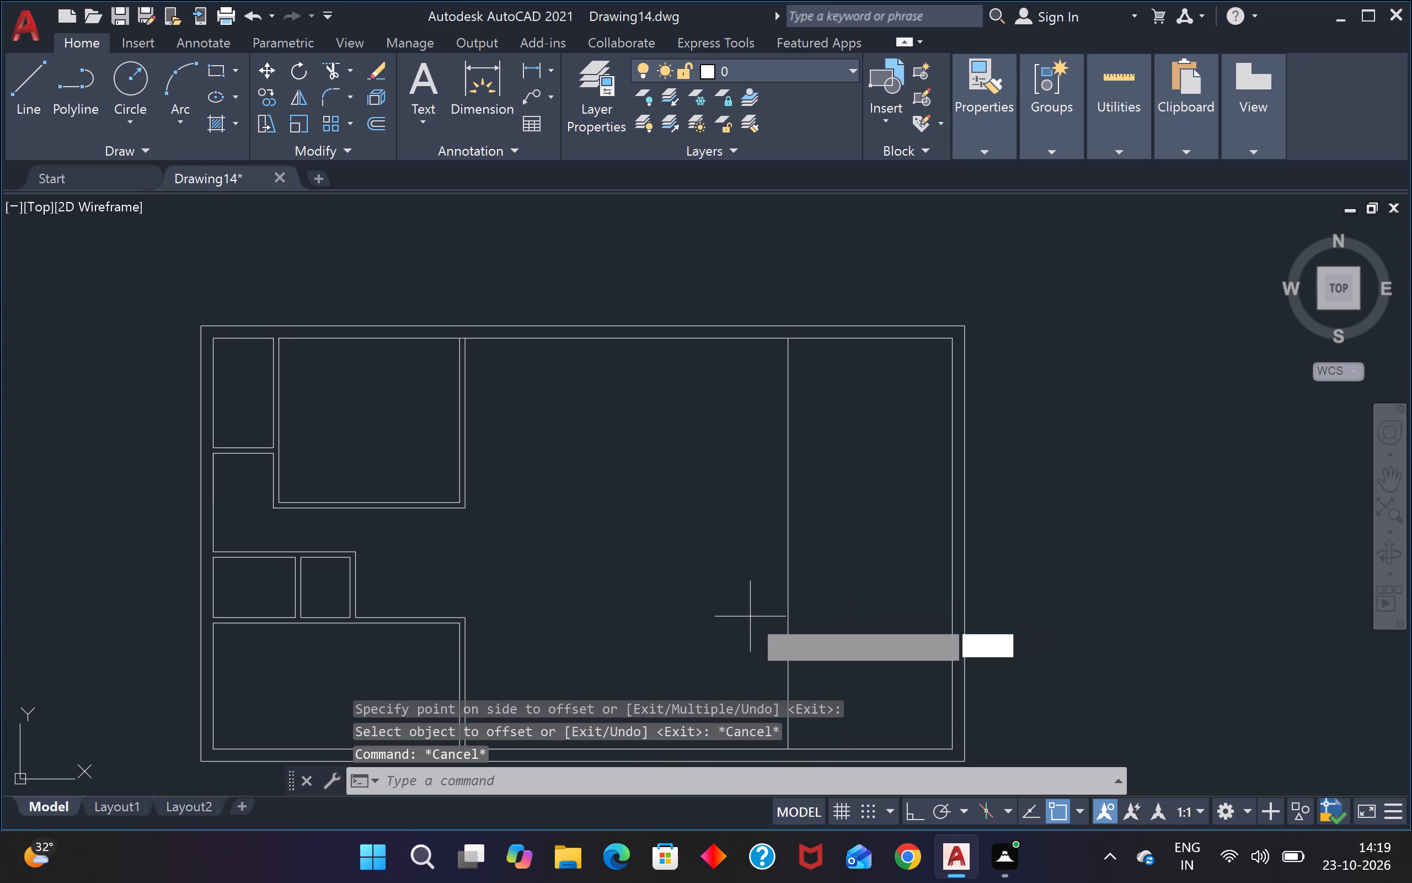
pyautogui.write('4"')
pyautogui.press('Return')
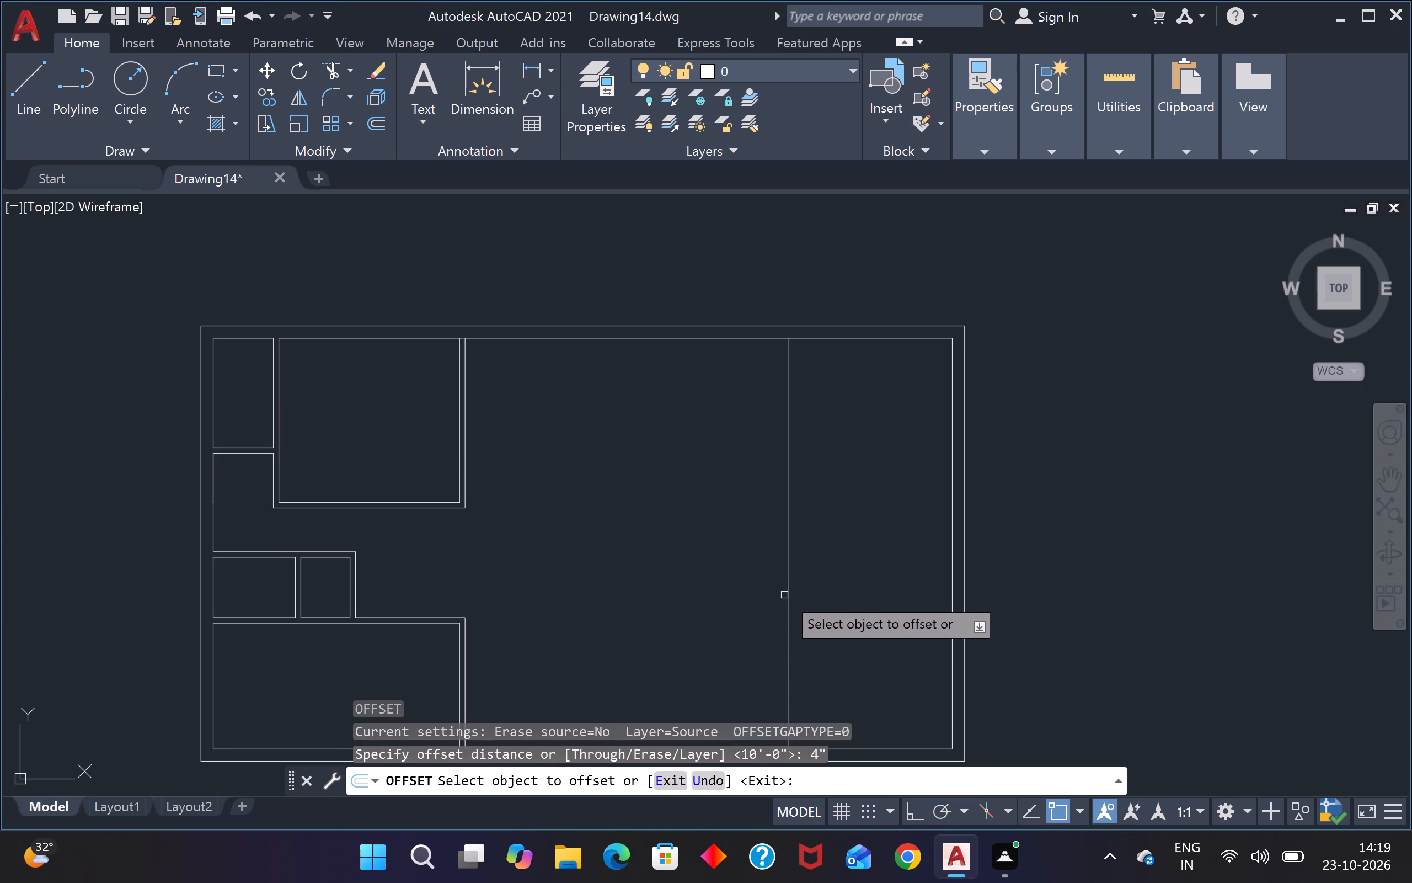
pyautogui.click(788, 594)
pyautogui.click(757, 591)
pyautogui.press('Escape')
pyautogui.press('Escape')
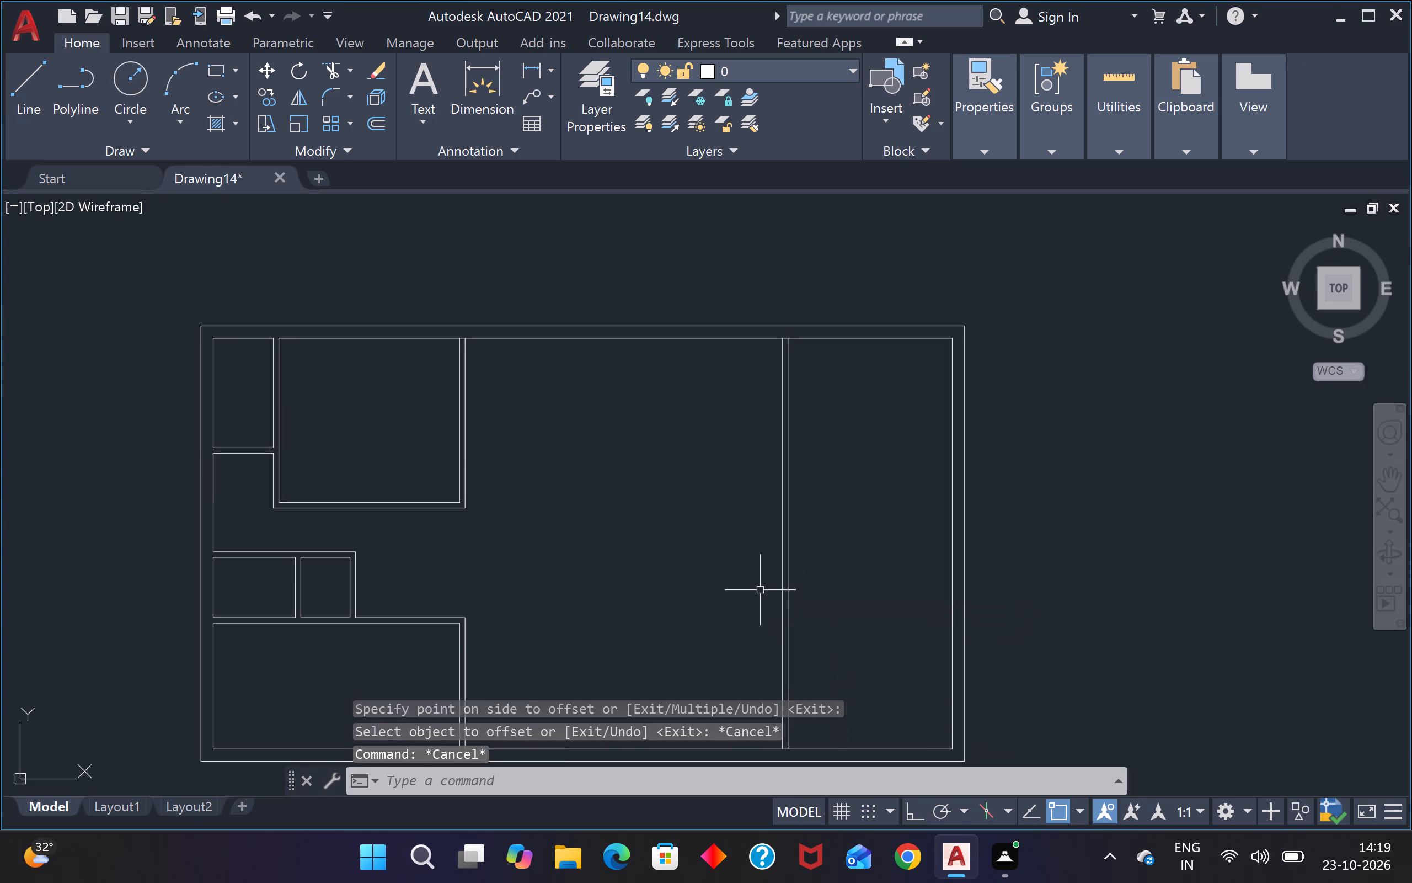
pyautogui.press('Escape')
pyautogui.press('Escape')
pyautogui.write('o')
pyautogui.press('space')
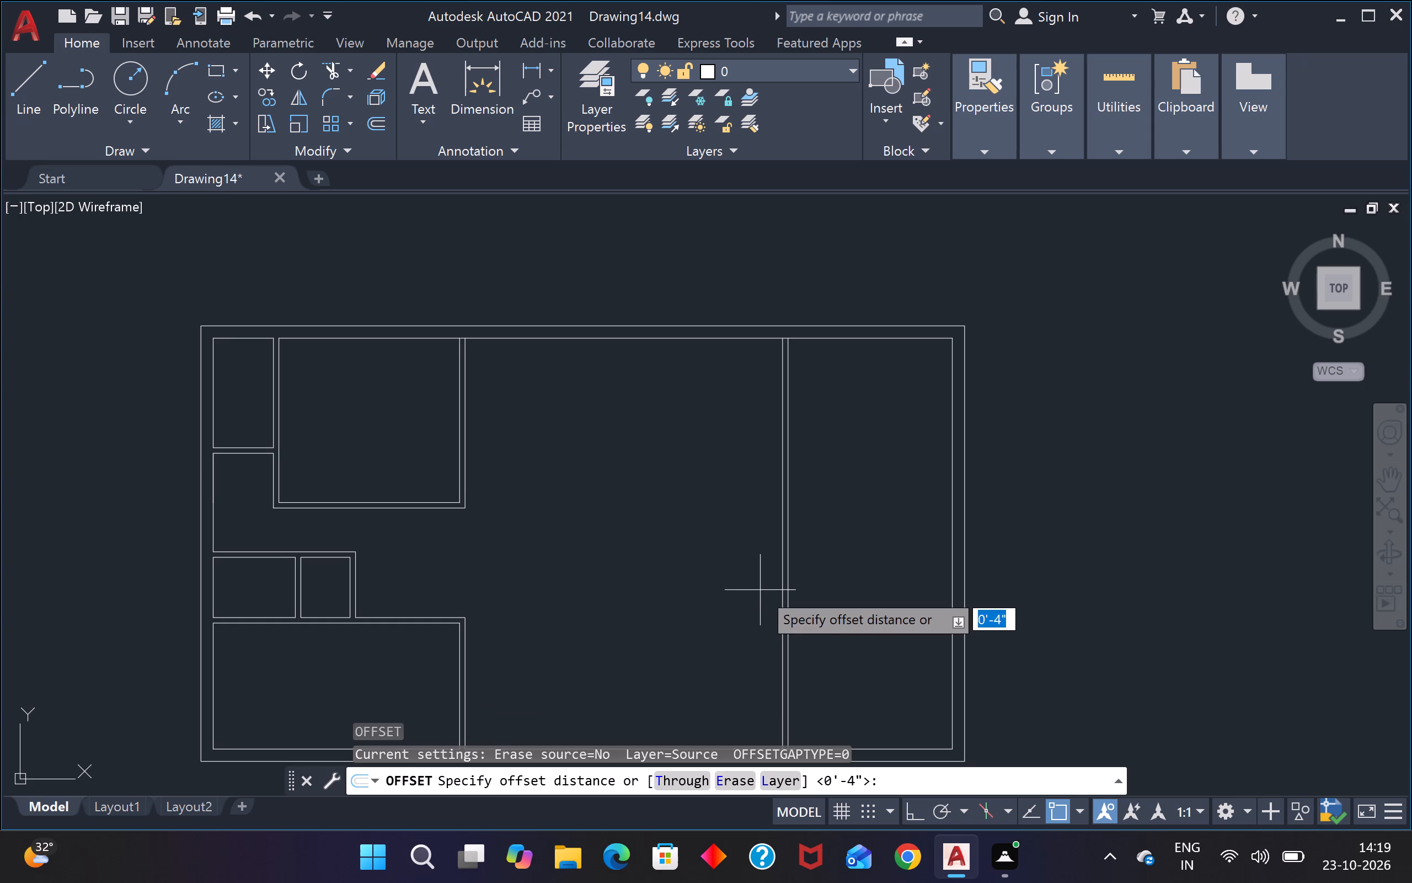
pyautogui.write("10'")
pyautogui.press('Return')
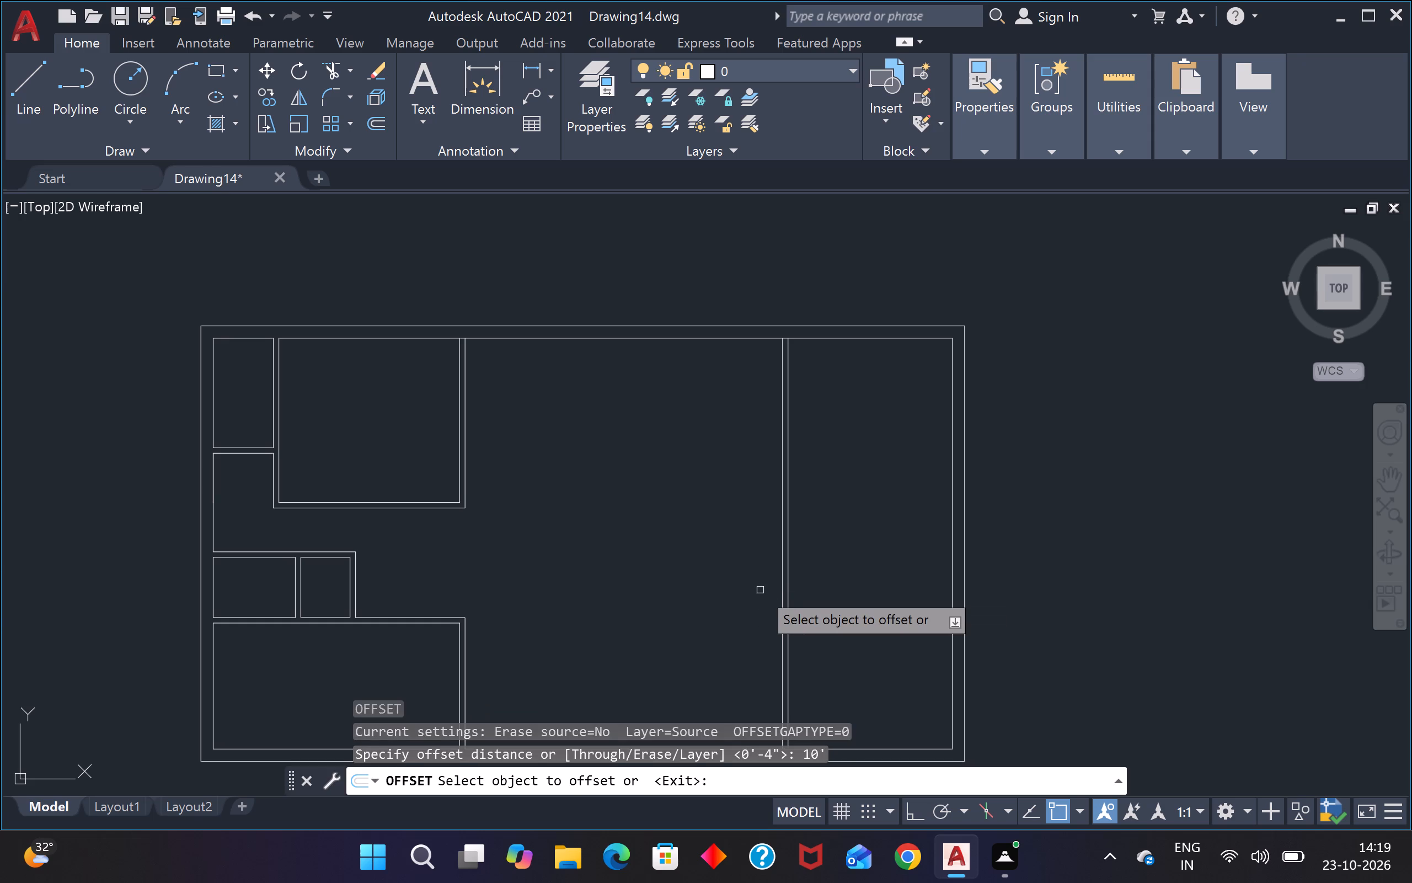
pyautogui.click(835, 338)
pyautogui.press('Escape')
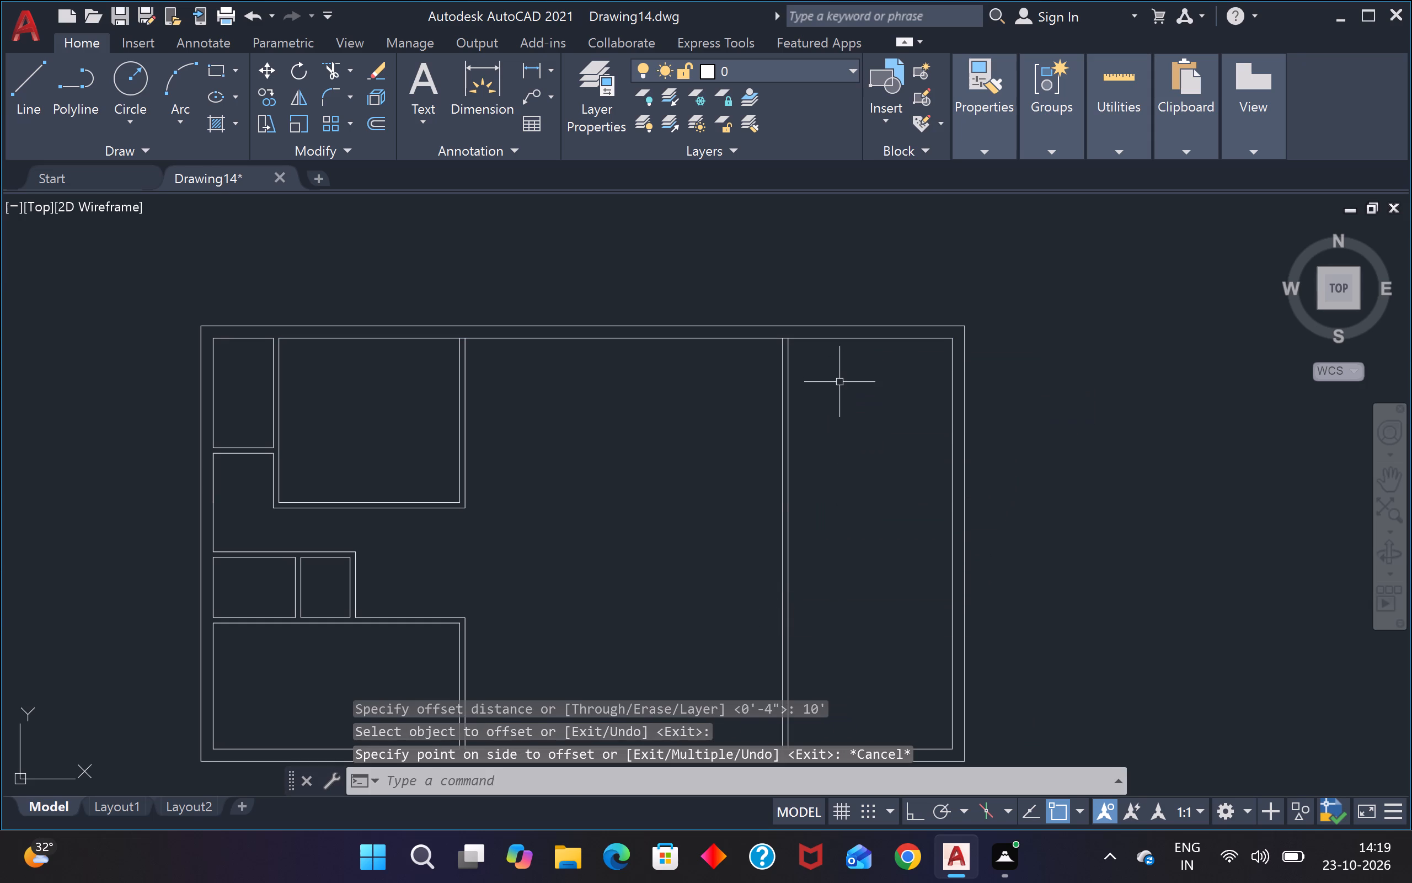
# Trim the wall line between the new vertical partition's two lines where it meets the top outer wall.
pyautogui.press('t')
pyautogui.write('r')
pyautogui.press('space')
pyautogui.scroll(4, 775, 358)
pyautogui.click(812, 252)
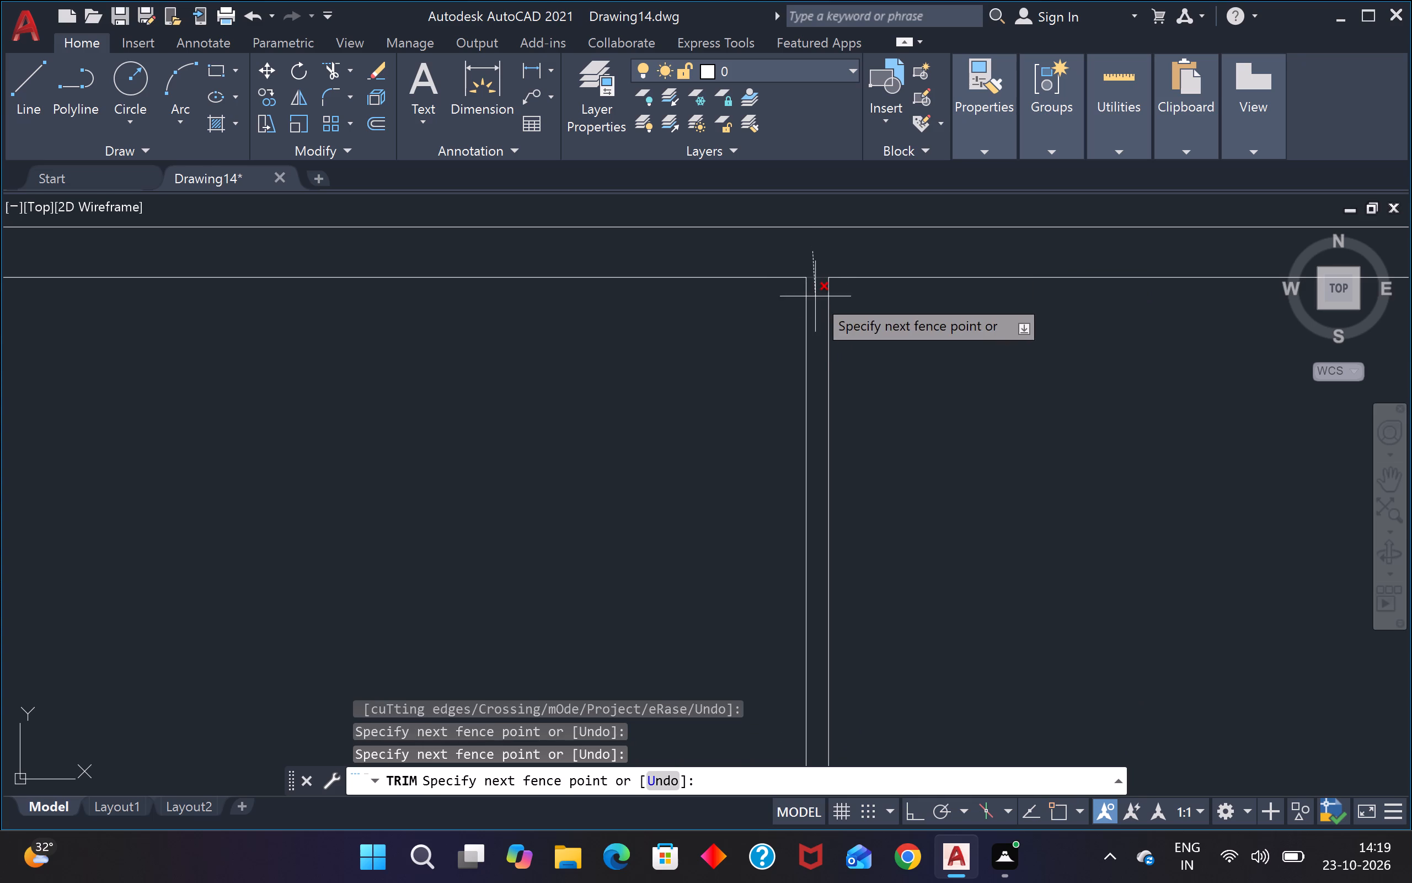
pyautogui.click(815, 296)
pyautogui.press('Escape')
pyautogui.press('Escape')
pyautogui.scroll(-3, 816, 296)
# Offset the top wall's inner line in the right-side strip 10' downward.
pyautogui.press('o')
pyautogui.press('space')
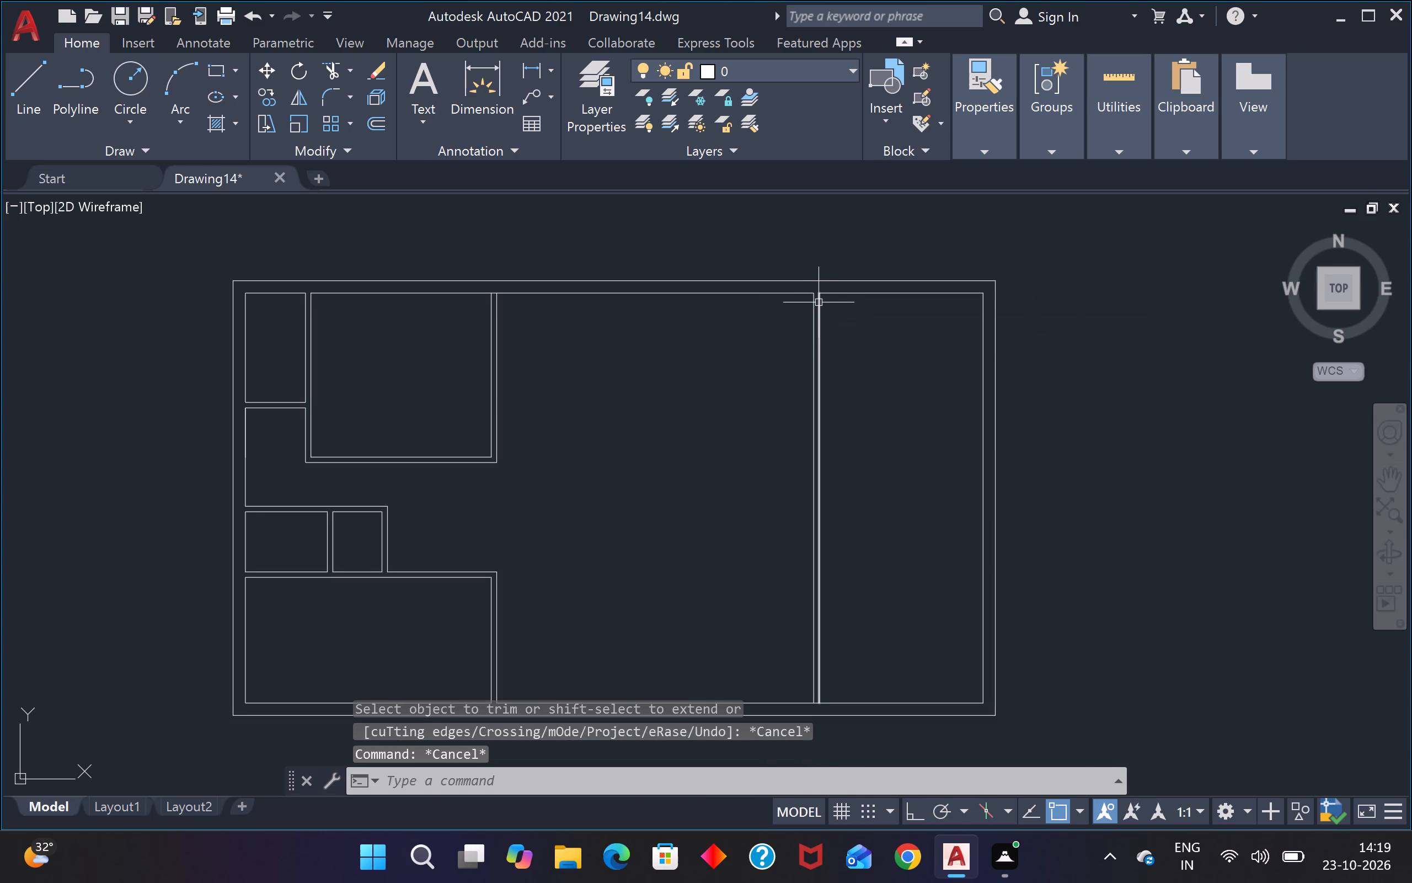
pyautogui.press('Return')
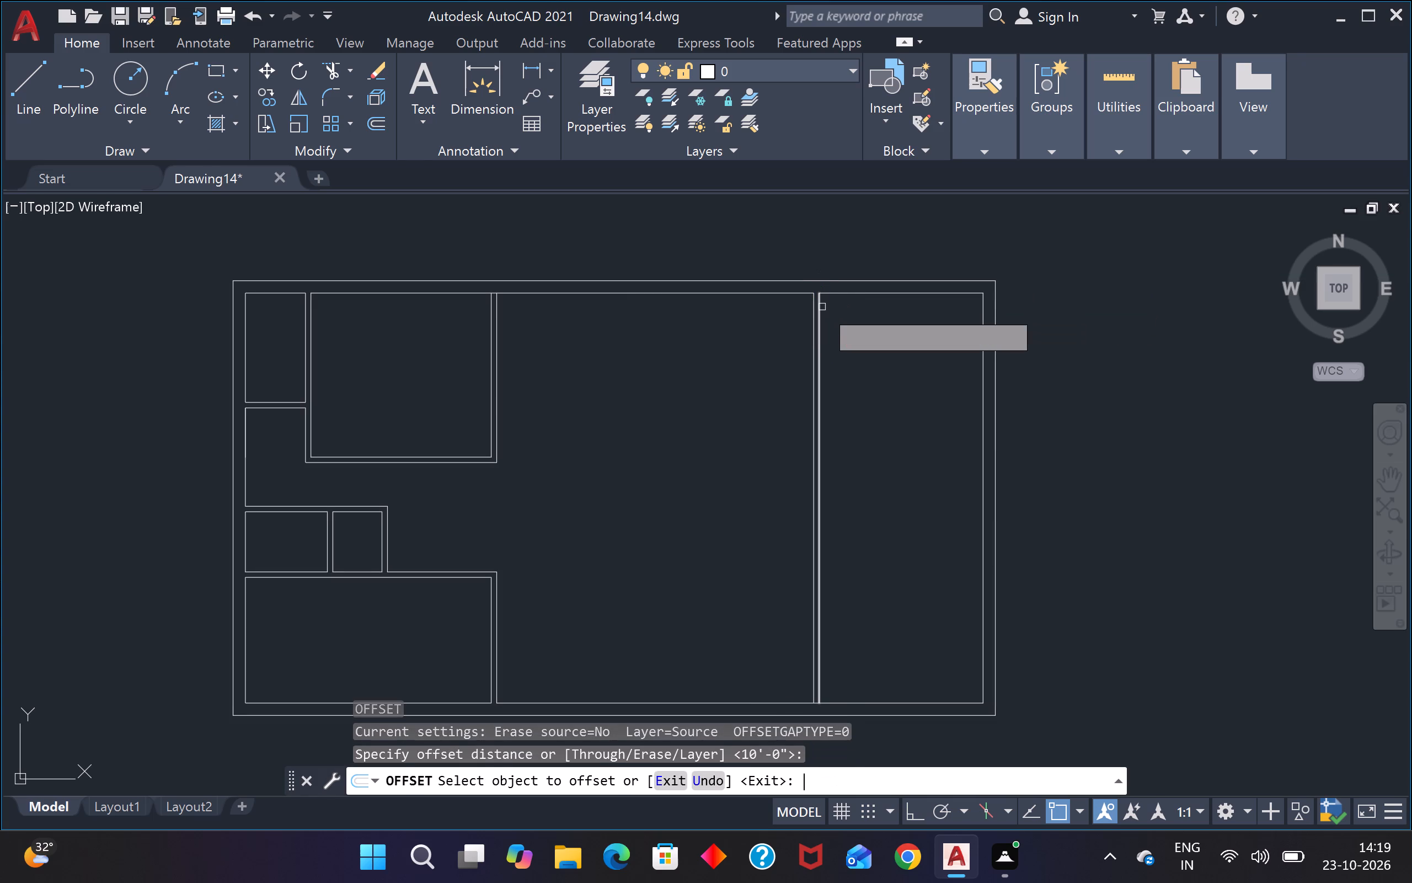
pyautogui.click(930, 295)
pyautogui.click(928, 350)
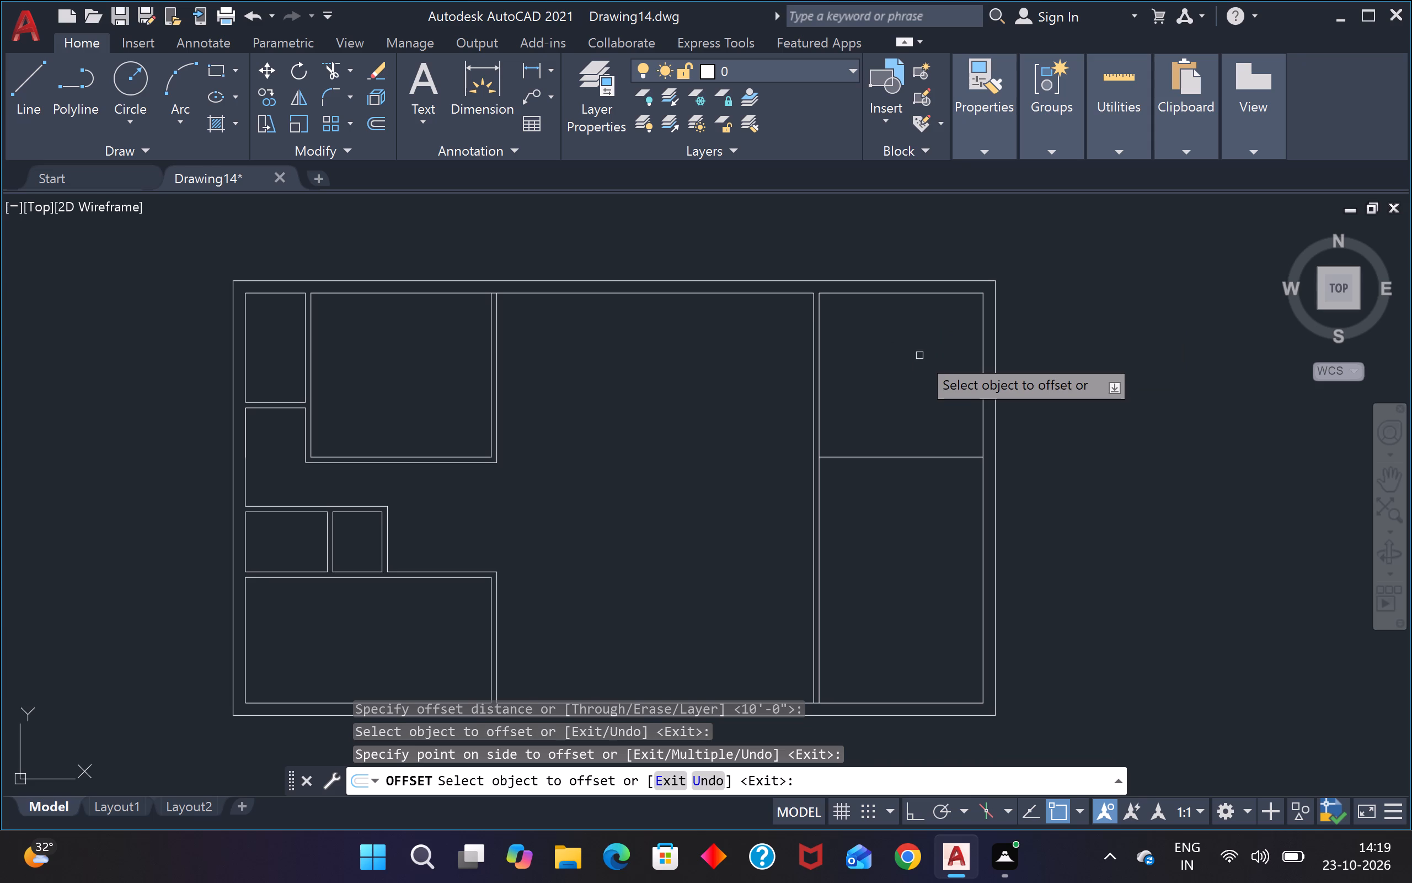
pyautogui.press('Escape')
pyautogui.press('Escape')
# Offset the new horizontal line in the right-side strip 4" downward to form a partition.
pyautogui.write('o')
pyautogui.press('space')
pyautogui.write('4"')
pyautogui.press('Return')
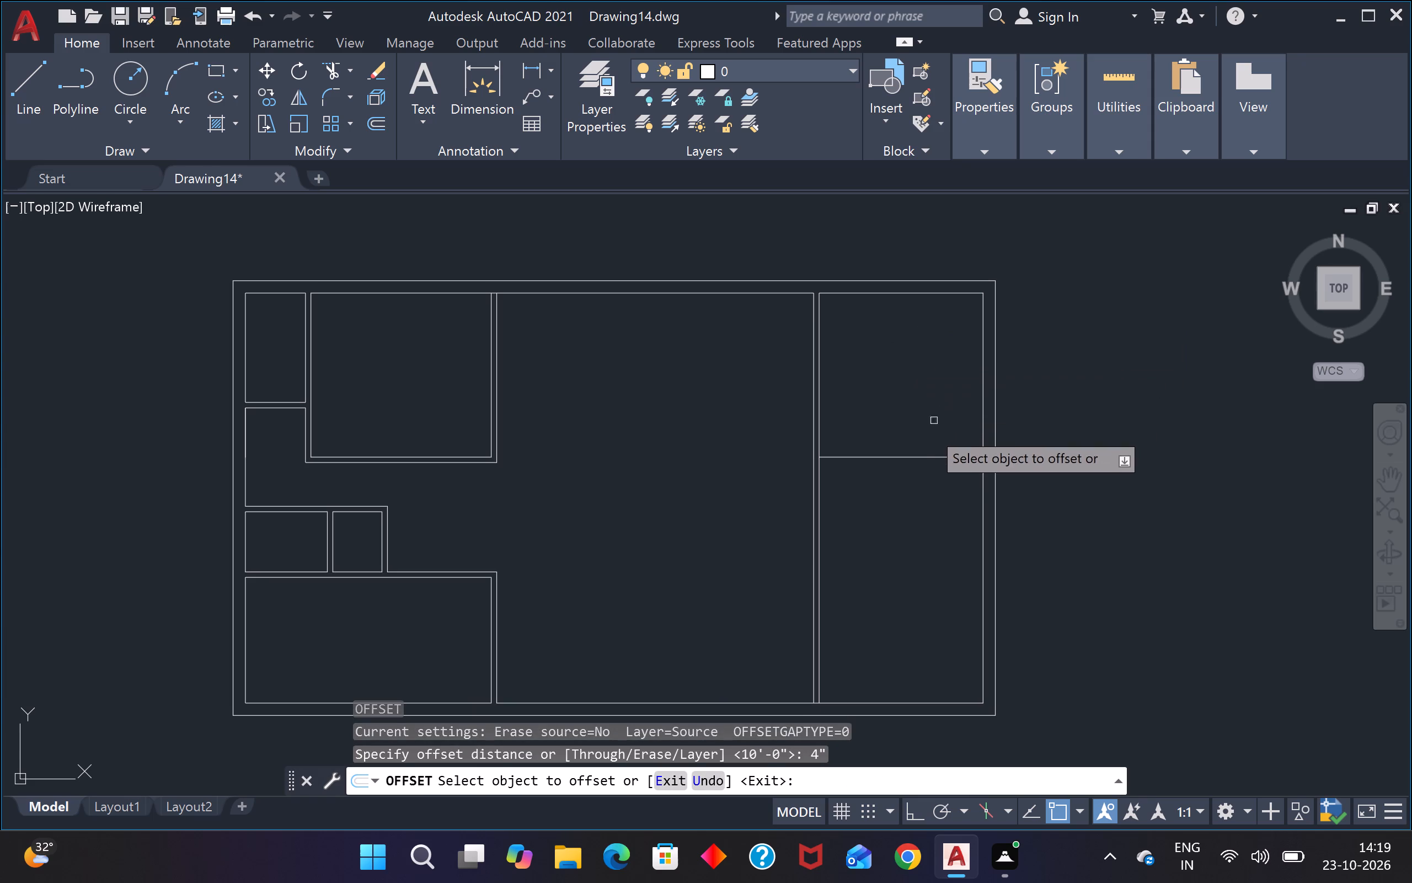
pyautogui.click(927, 456)
pyautogui.click(929, 524)
pyautogui.press('Escape')
pyautogui.press('Escape')
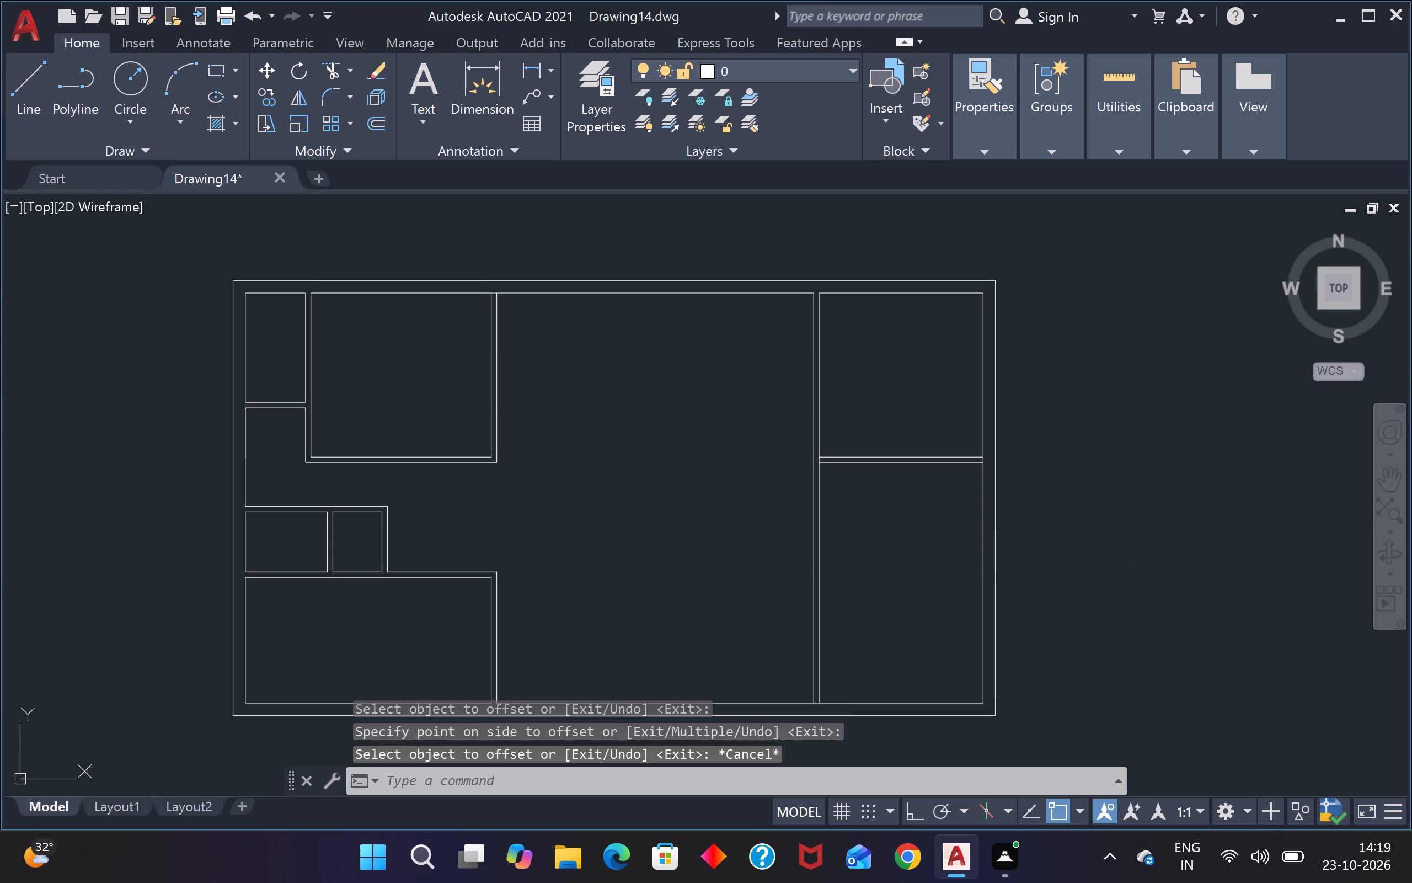
# Trim the line crossing the junction of the right-side horizontal partition and the long vertical partition into an open T-junction.
pyautogui.write('tr')
pyautogui.press('space')
pyautogui.scroll(3, 822, 460)
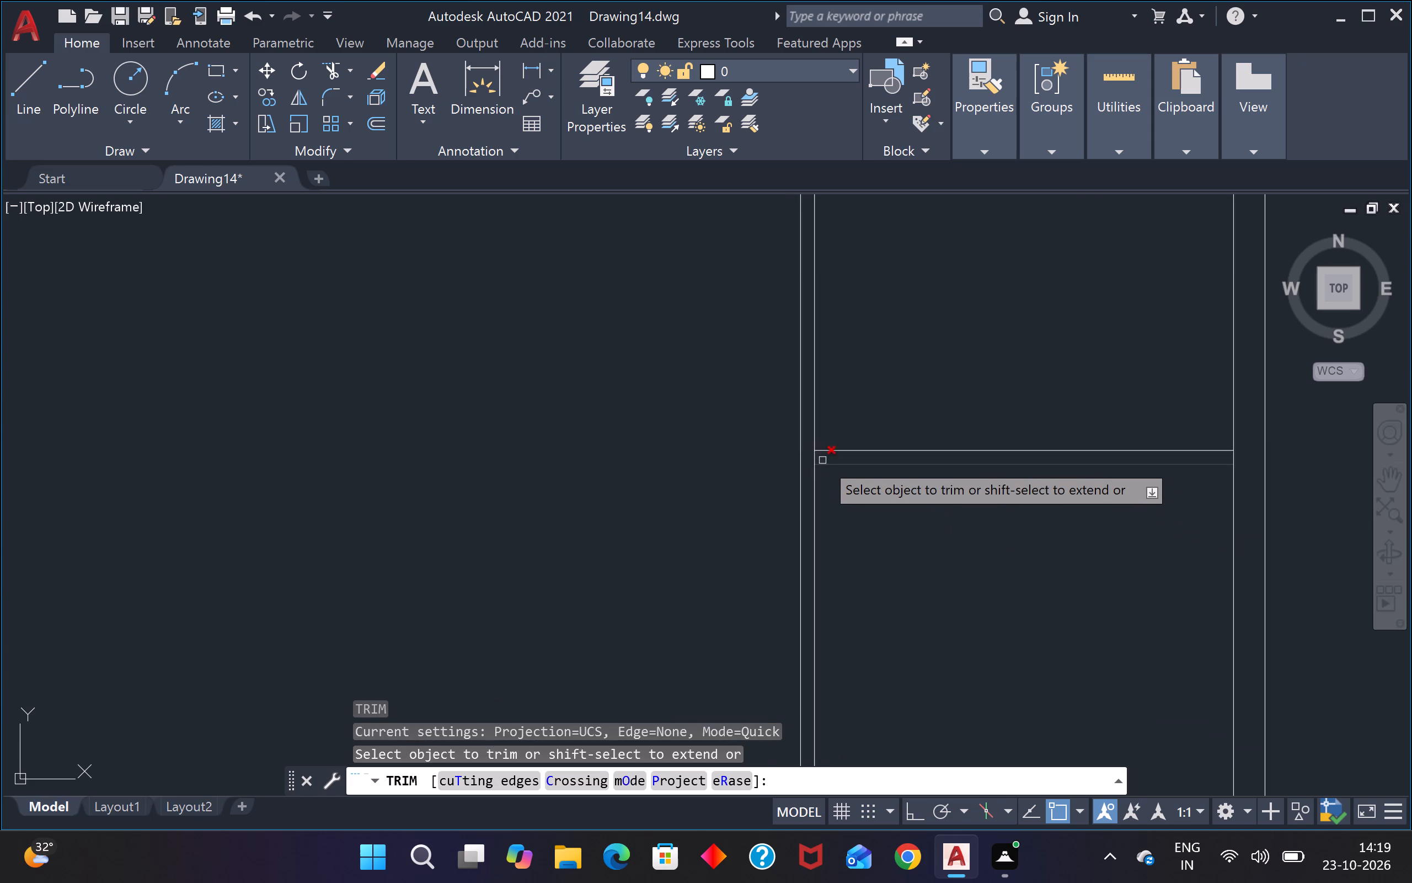
pyautogui.scroll(1, 822, 460)
pyautogui.click(821, 458)
pyautogui.click(786, 445)
pyautogui.scroll(-4, 786, 445)
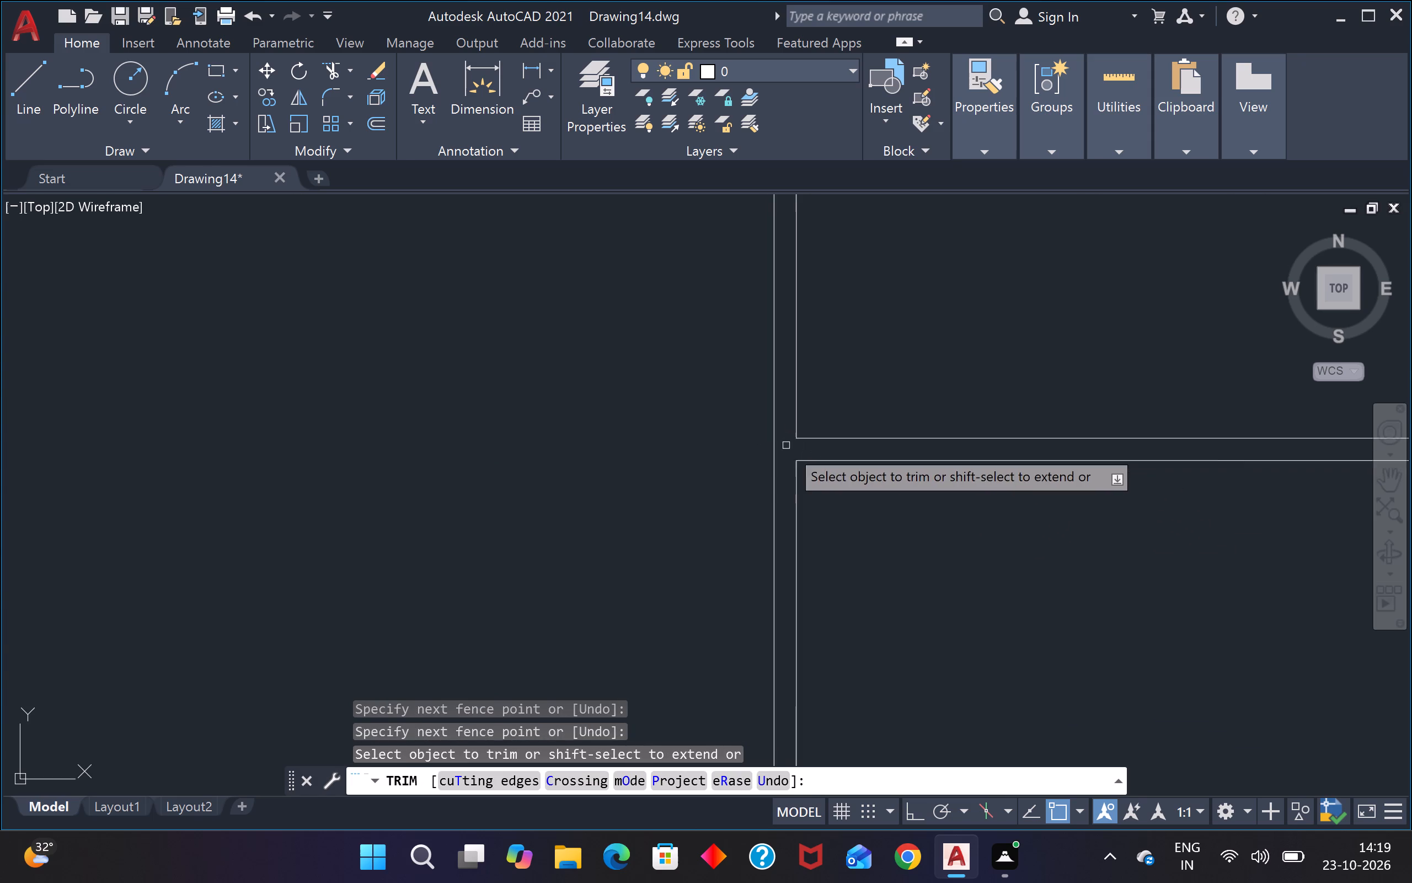
pyautogui.scroll(-4, 849, 461)
pyautogui.press('Escape')
pyautogui.press('Escape')
pyautogui.press('Escape')
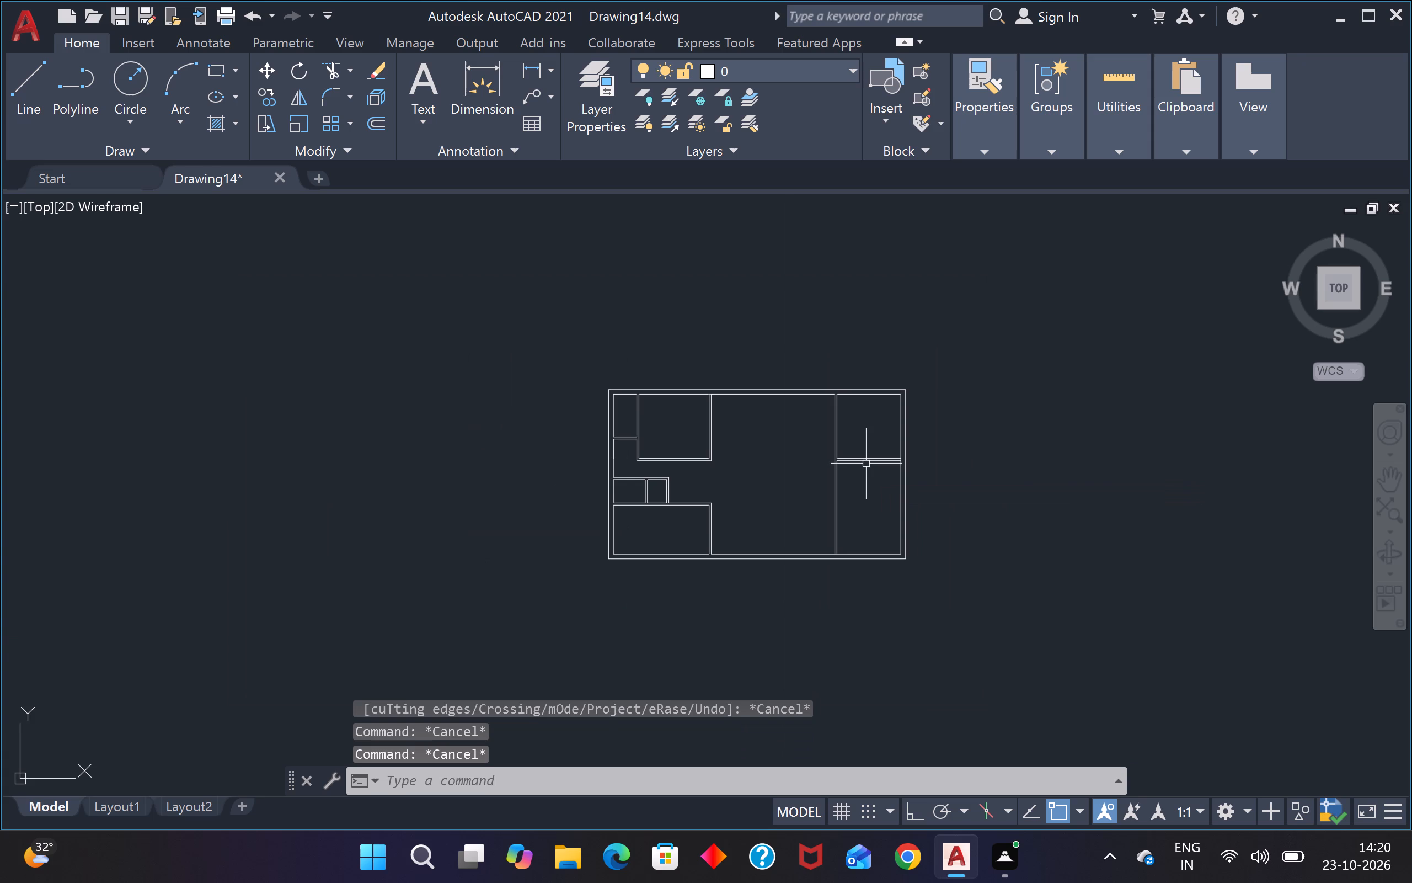
pyautogui.scroll(2, 881, 463)
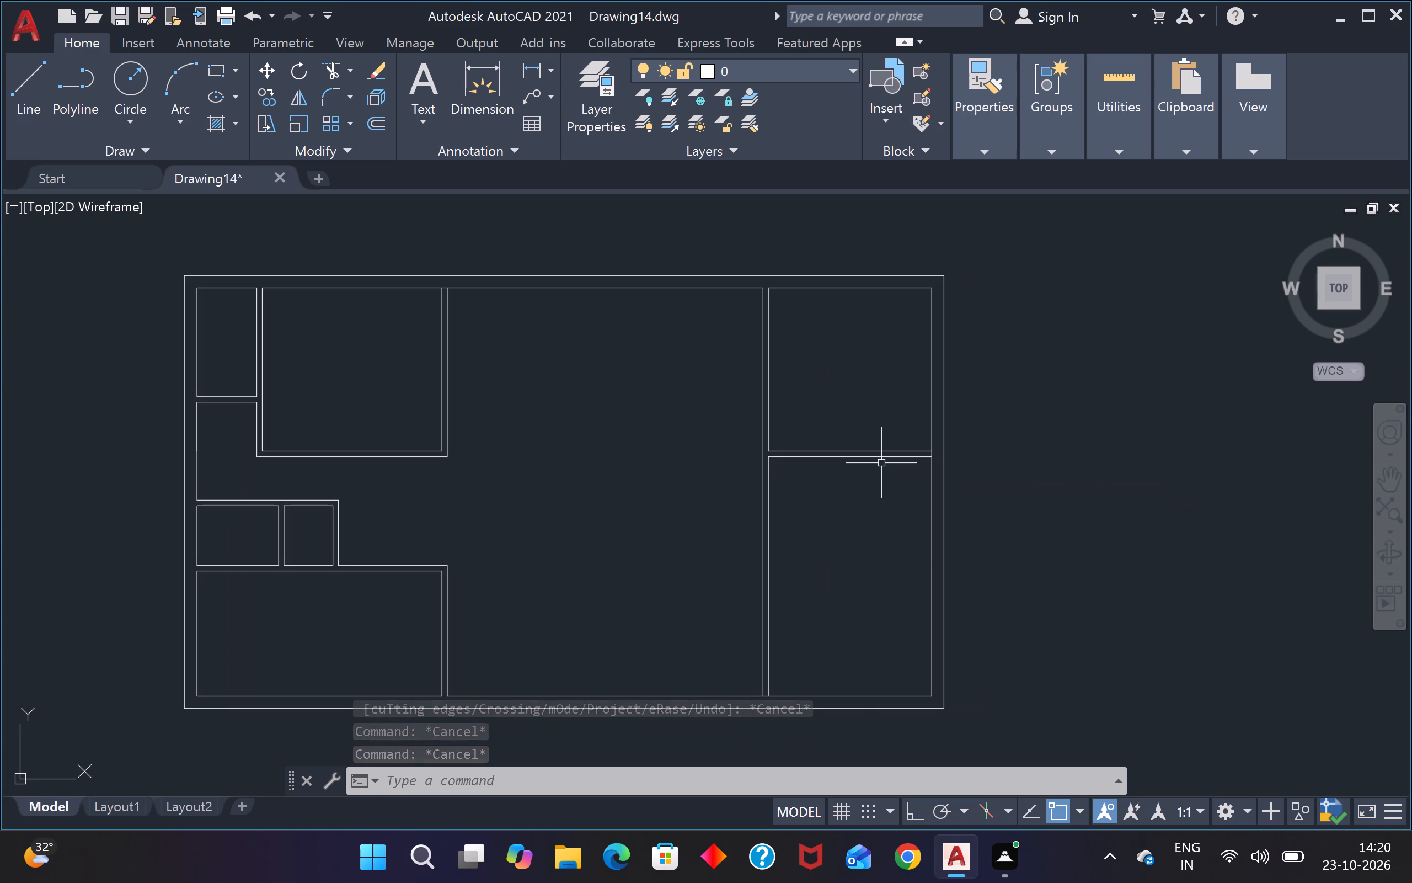
pyautogui.press('Escape')
pyautogui.press('Escape')
pyautogui.press('Escape')
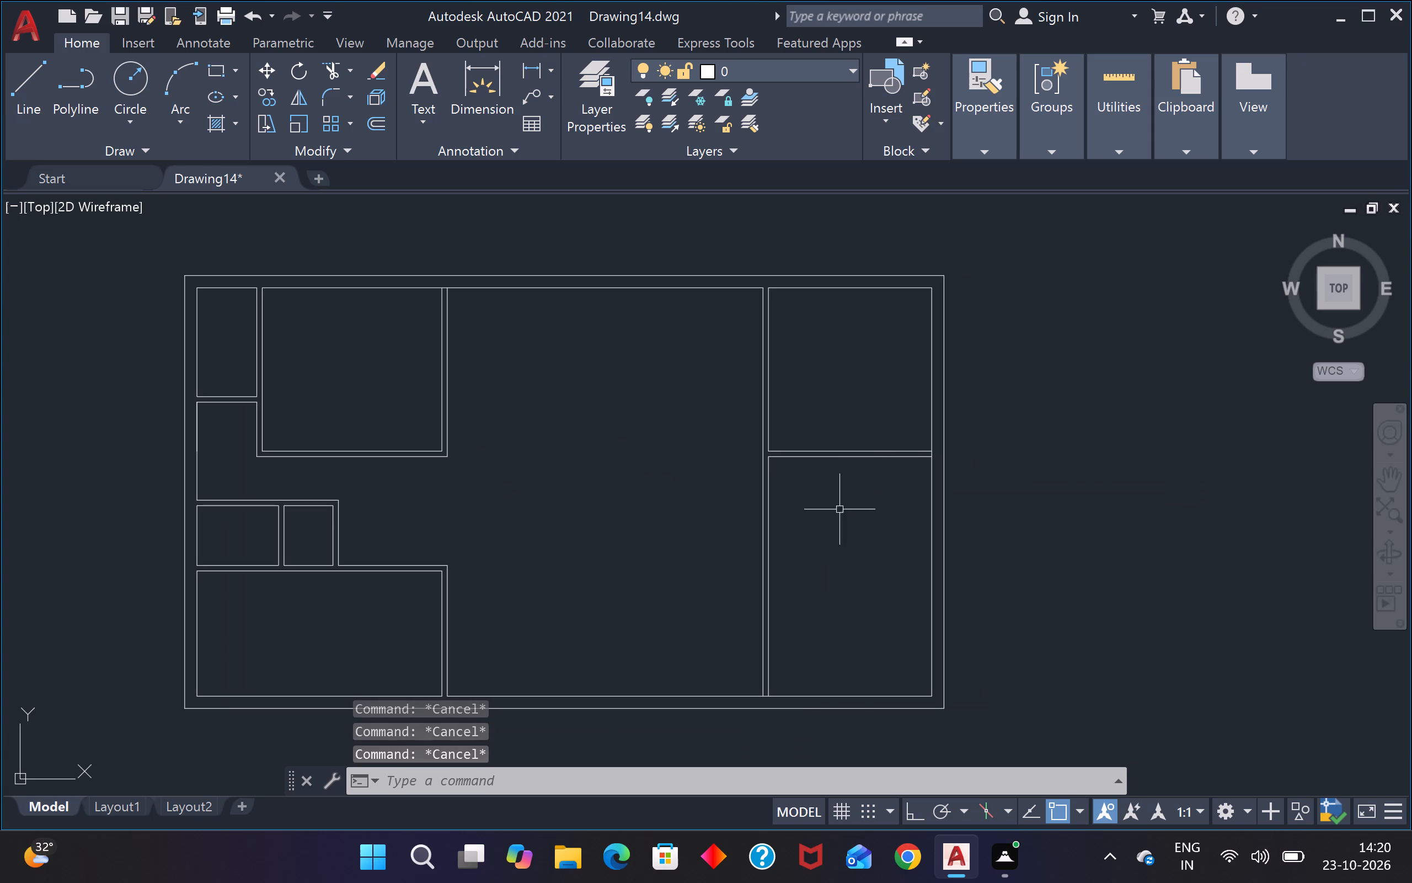
# Offset the vertical partition's room-side line beside the lower-right room 4' to the left into the open area.
pyautogui.write('o')
pyautogui.press('space')
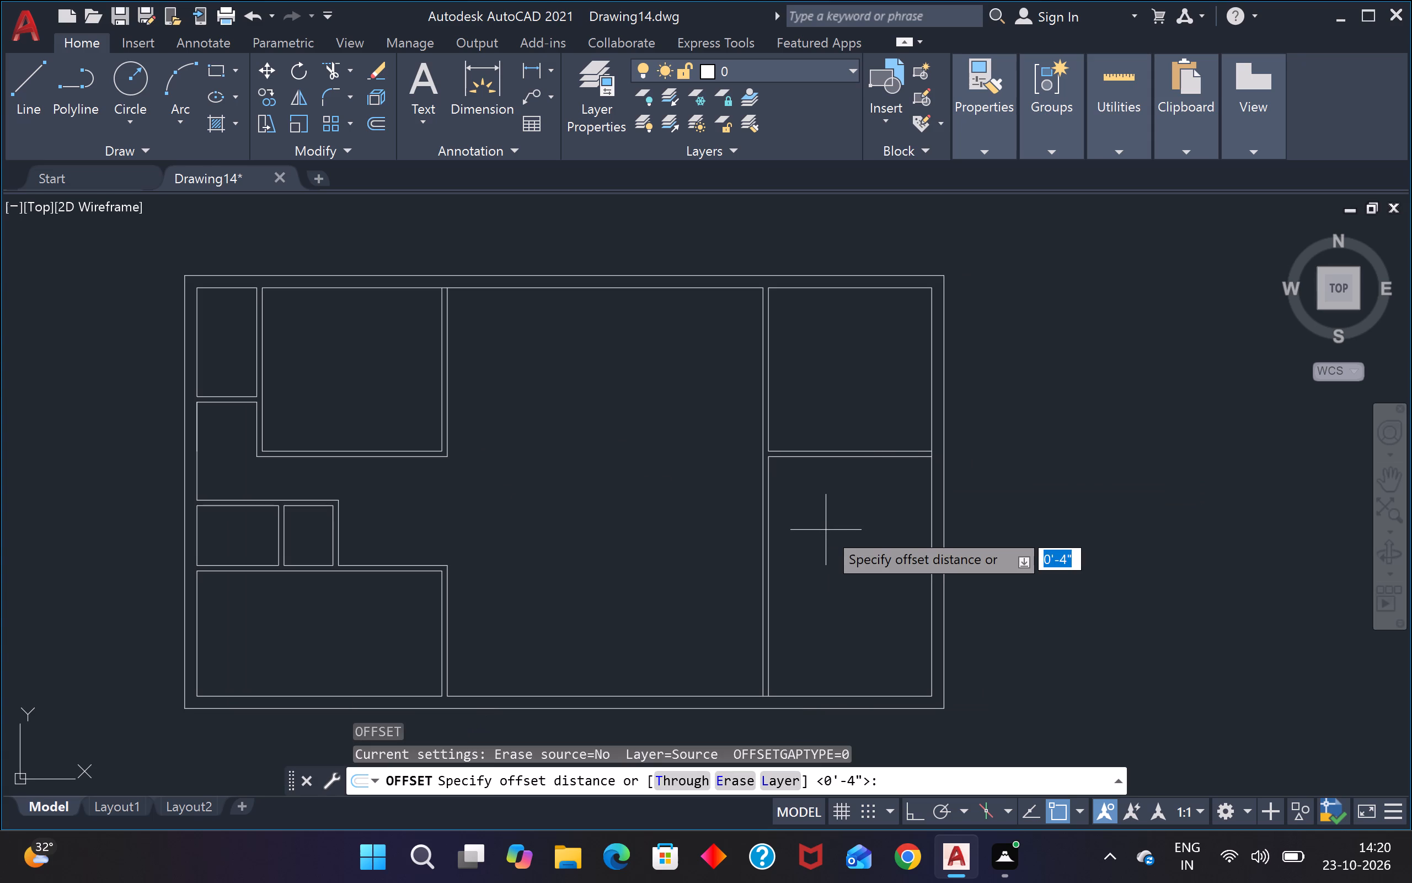
pyautogui.write("3'")
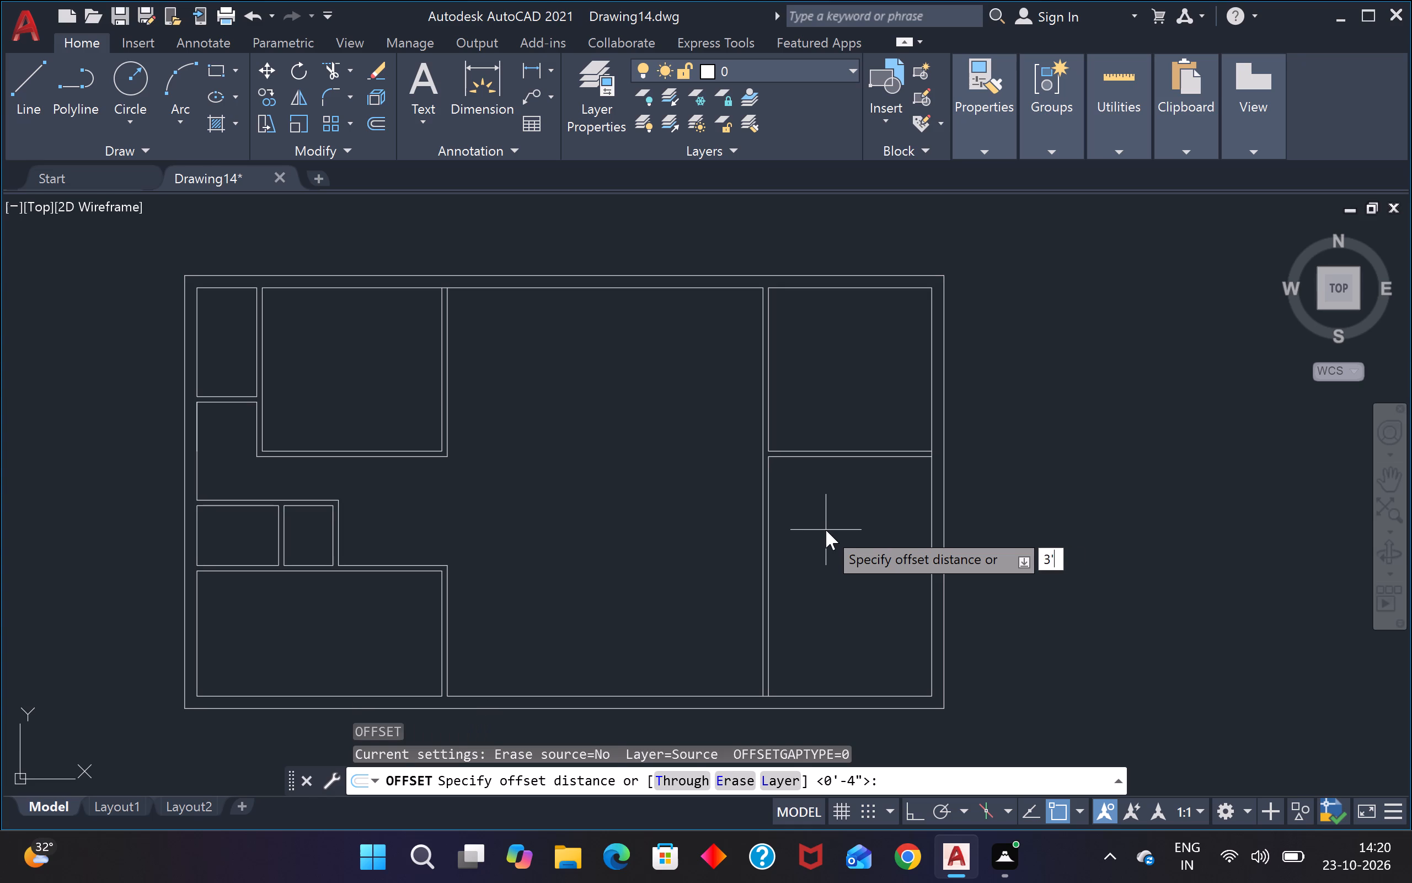
pyautogui.press('Return')
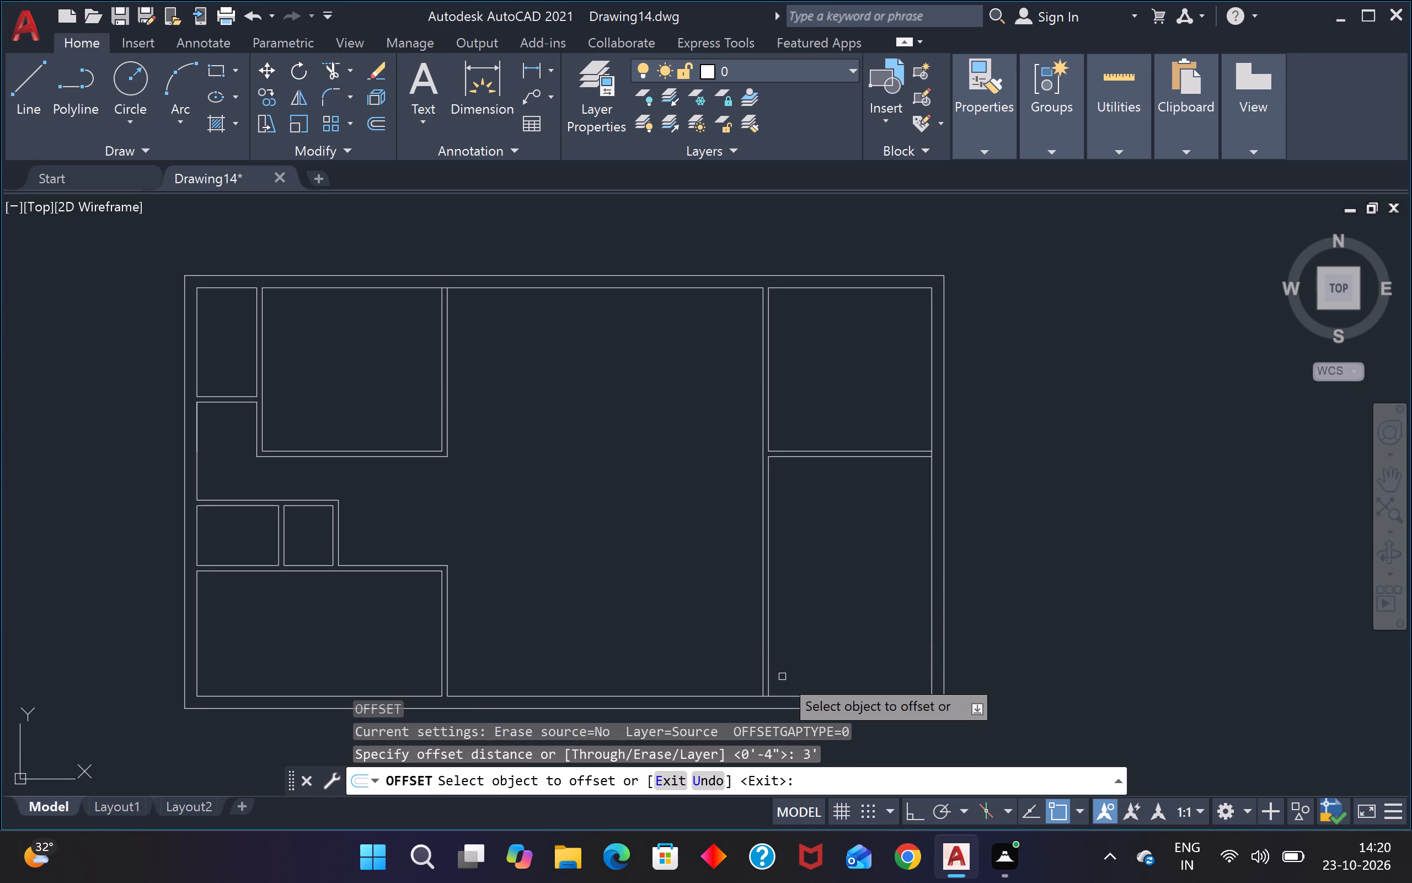
pyautogui.click(771, 667)
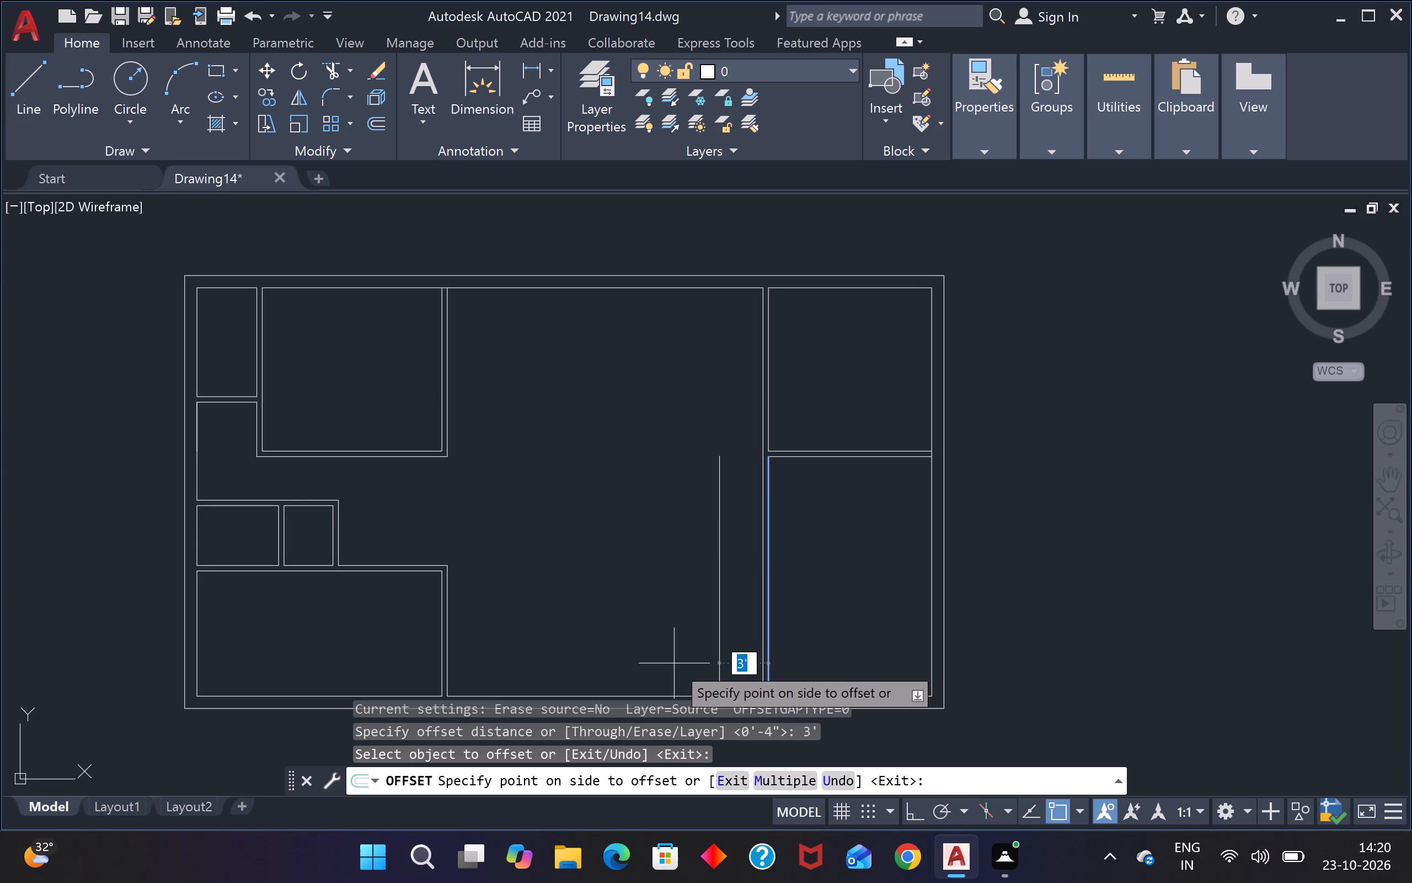
pyautogui.write("4'")
pyautogui.press('Return')
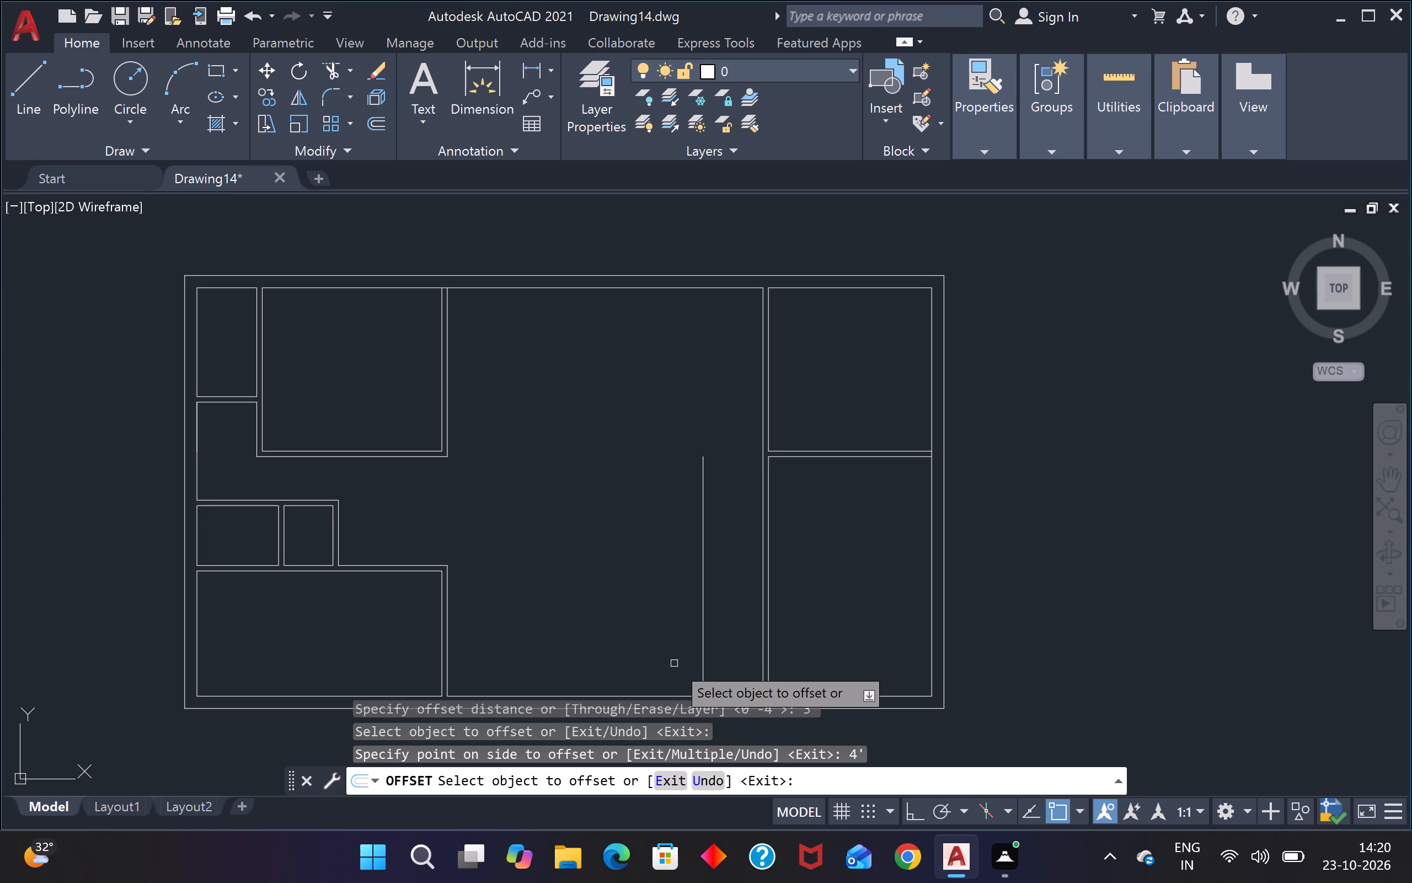
pyautogui.press('Escape')
pyautogui.press('Escape')
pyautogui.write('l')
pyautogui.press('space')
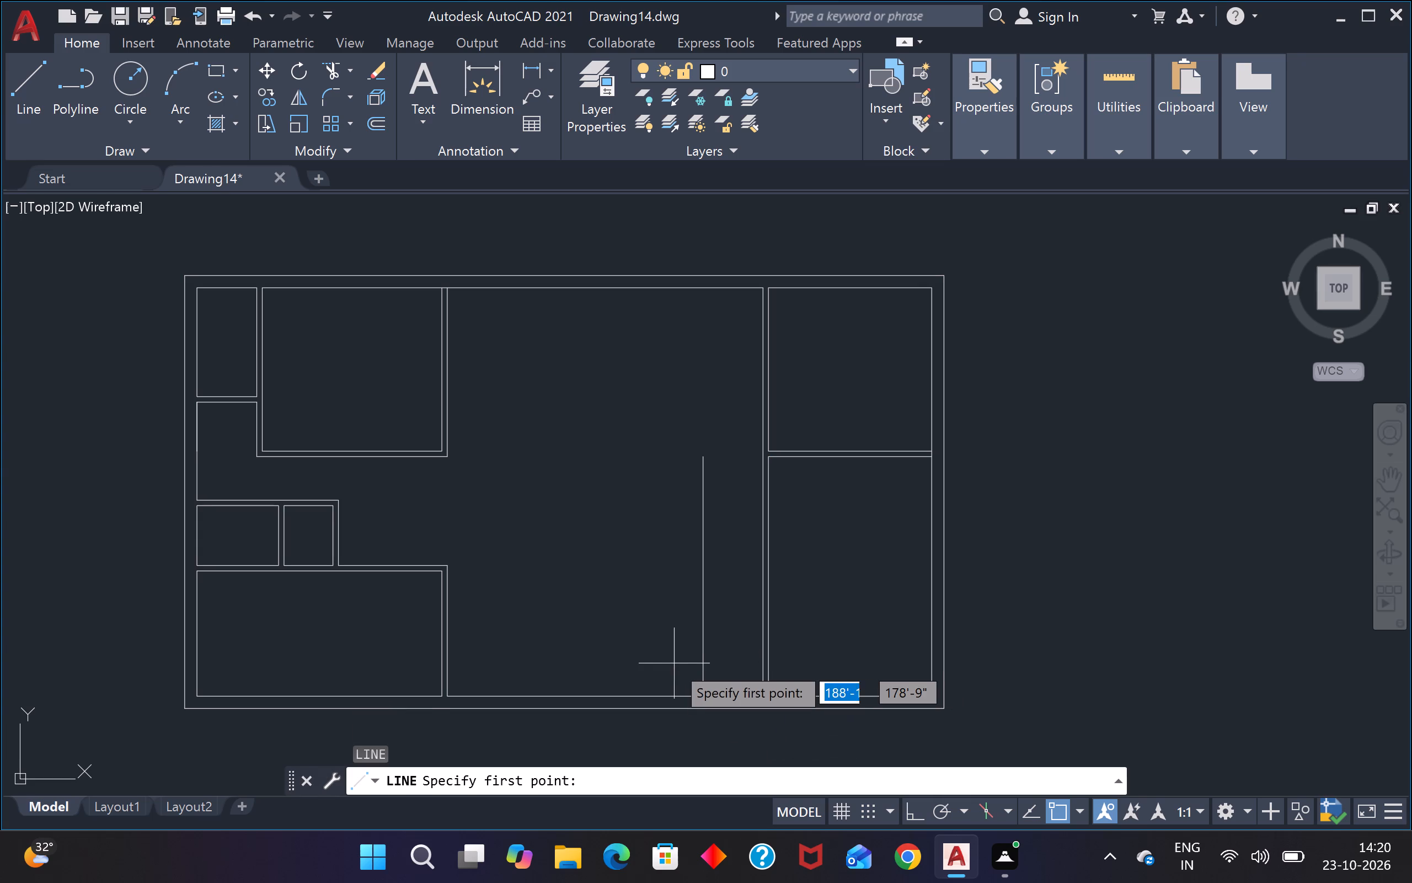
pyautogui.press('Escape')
# Offset the new short vertical line in the open area 4" to the left to form a partition.
pyautogui.write('o')
pyautogui.press('space')
pyautogui.write('4"')
pyautogui.press('Return')
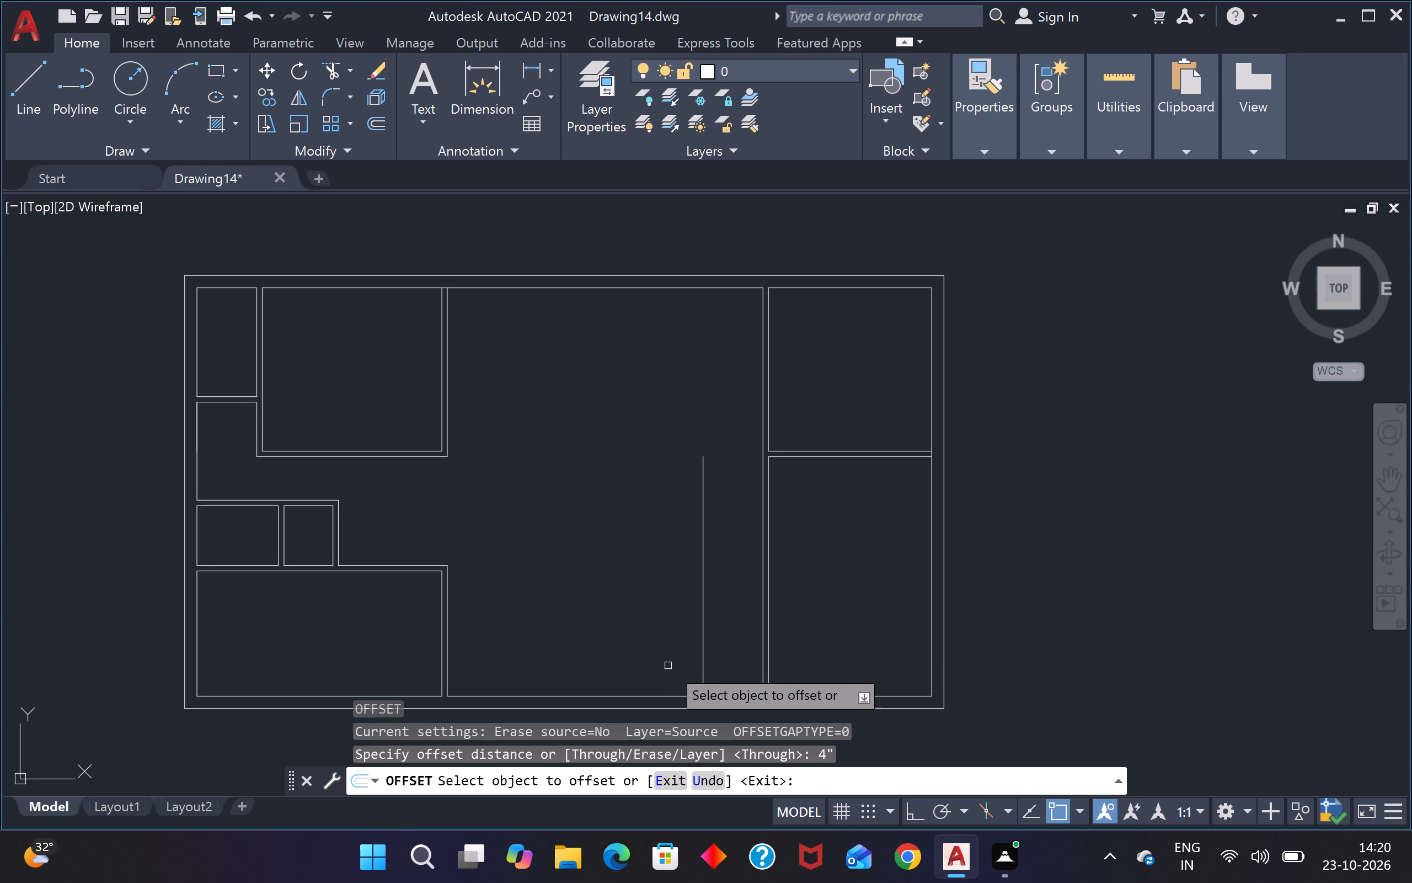
pyautogui.moveTo(703, 662); pyautogui.dragTo(697, 662)
pyautogui.click(667, 666)
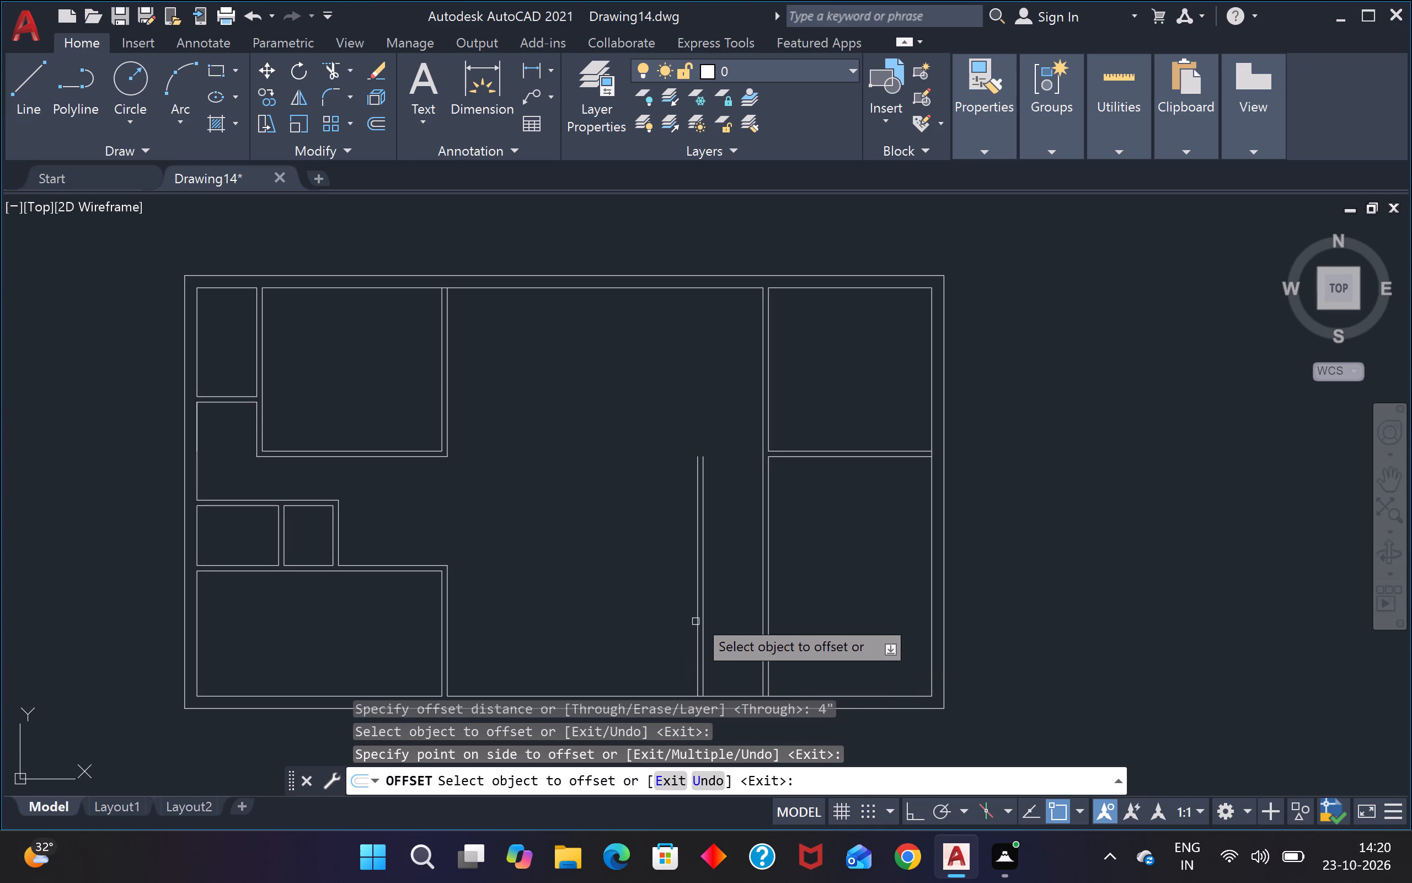
pyautogui.scroll(-2, 696, 617)
pyautogui.scroll(2, 692, 646)
pyautogui.press('Escape')
pyautogui.press('Escape')
# Trim the wall line between the short vertical partition's two lines where it meets the bottom outer wall.
pyautogui.write('tr')
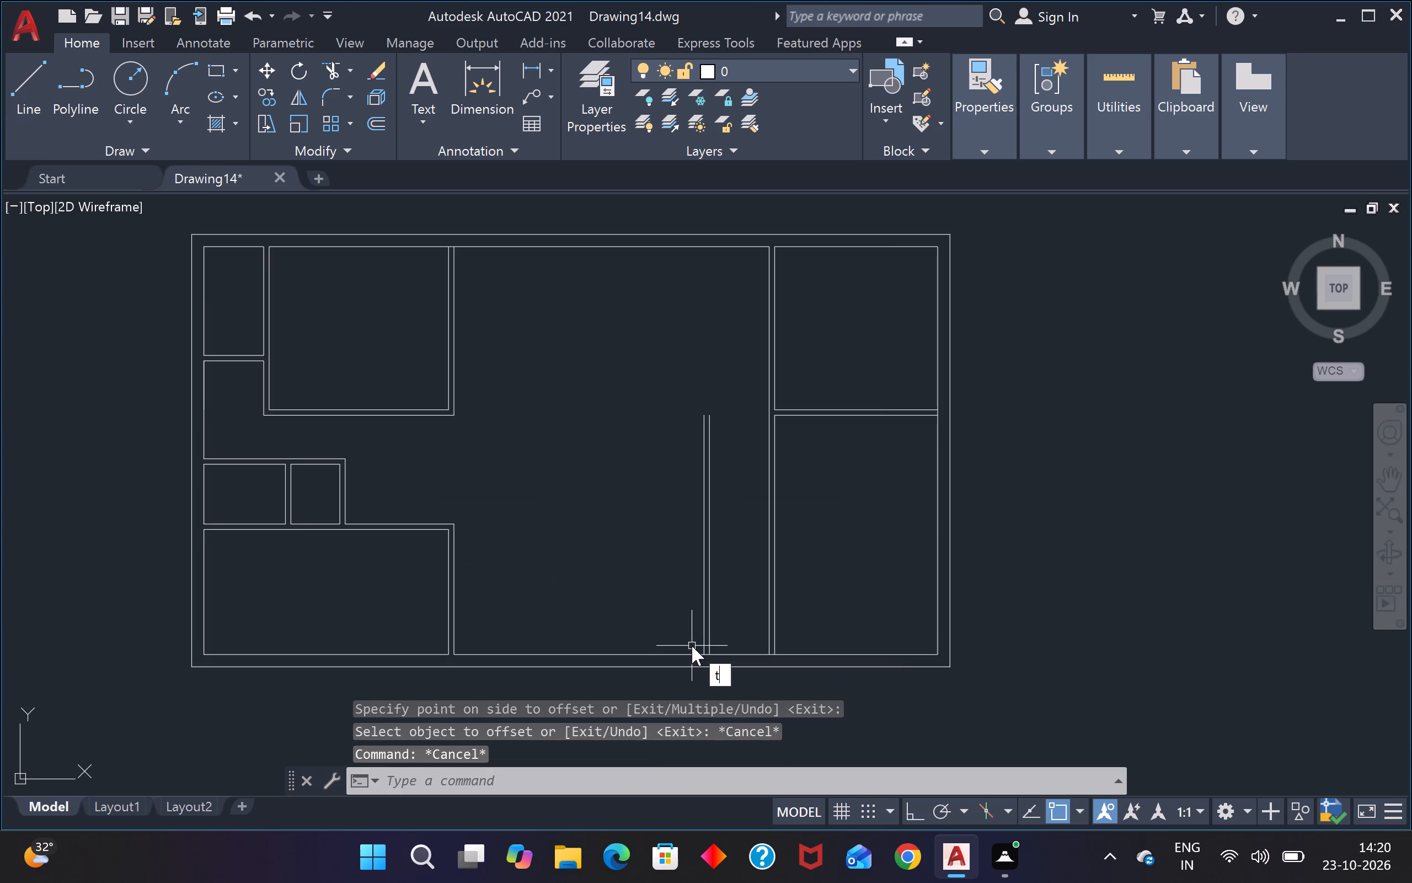
pyautogui.press('space')
pyautogui.scroll(6, 699, 661)
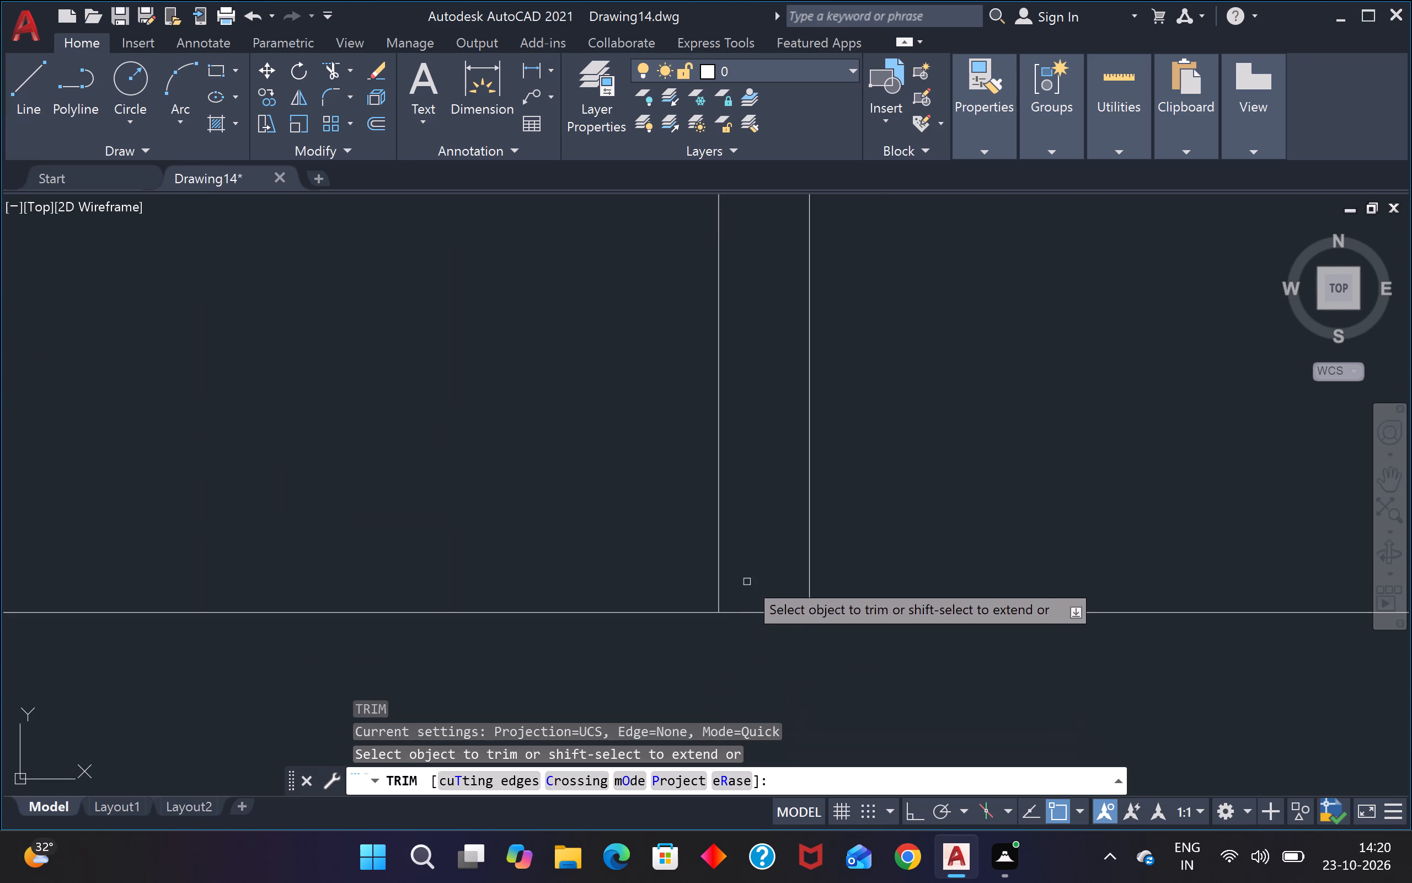
pyautogui.click(746, 580)
pyautogui.click(740, 638)
pyautogui.scroll(-7, 746, 625)
pyautogui.scroll(-3, 769, 533)
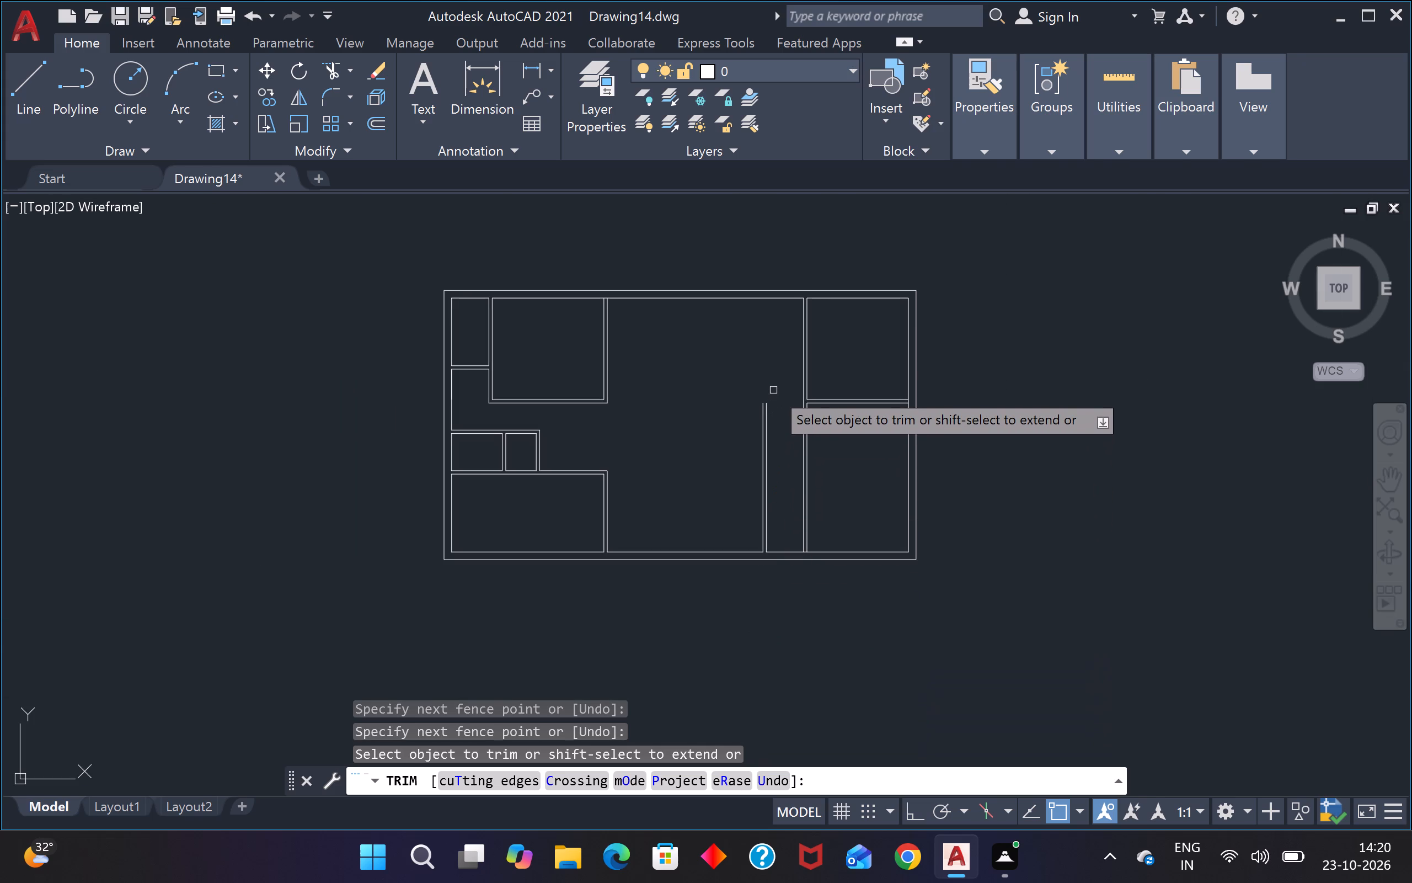
pyautogui.scroll(2, 773, 390)
pyautogui.press('Escape')
pyautogui.press('Escape')
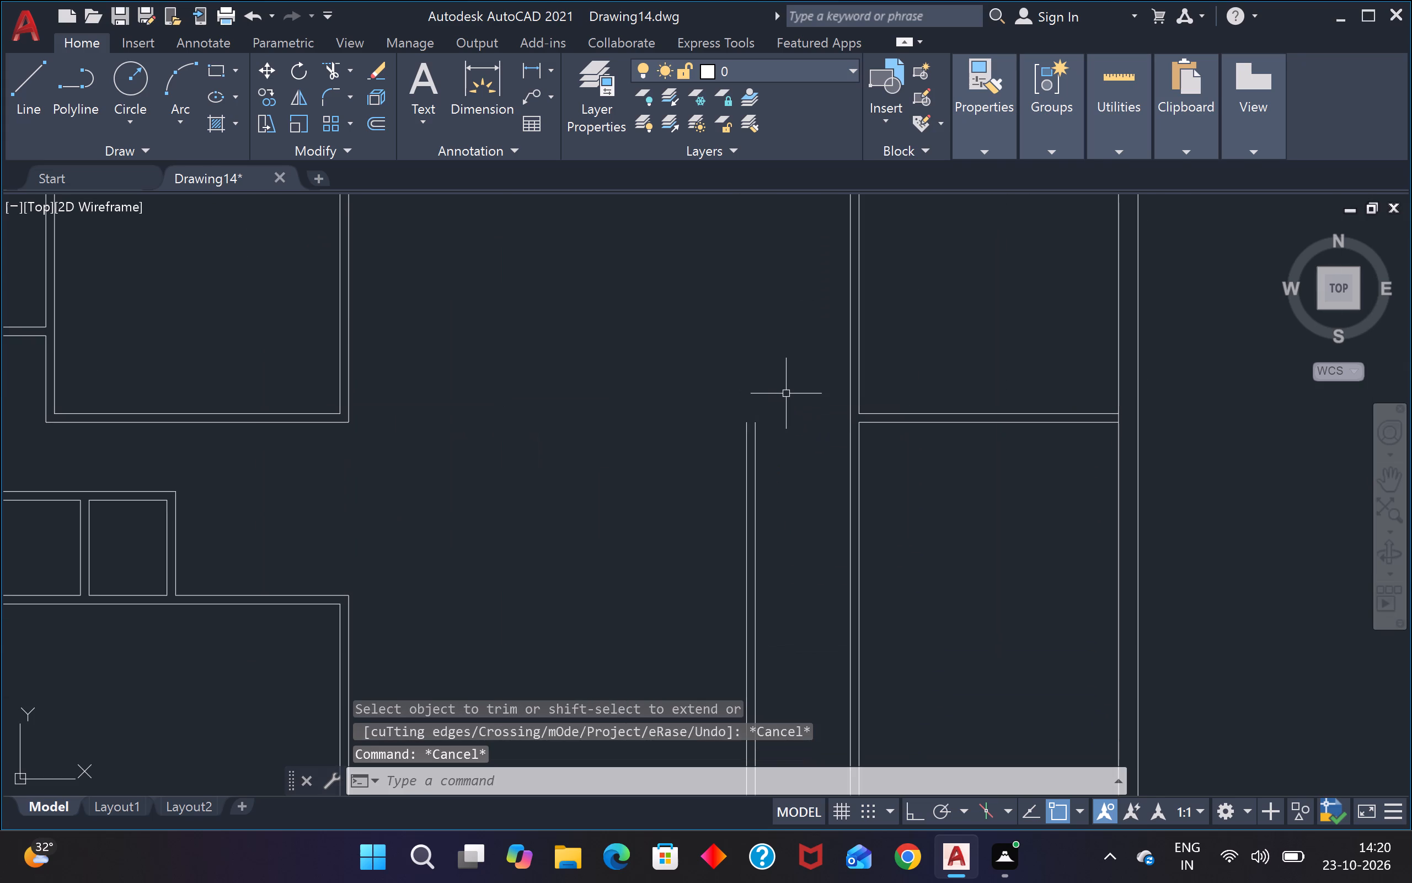
# Offset the lower line of the right-side horizontal partition 5' downward into the lower-right room.
pyautogui.write('o')
pyautogui.press('space')
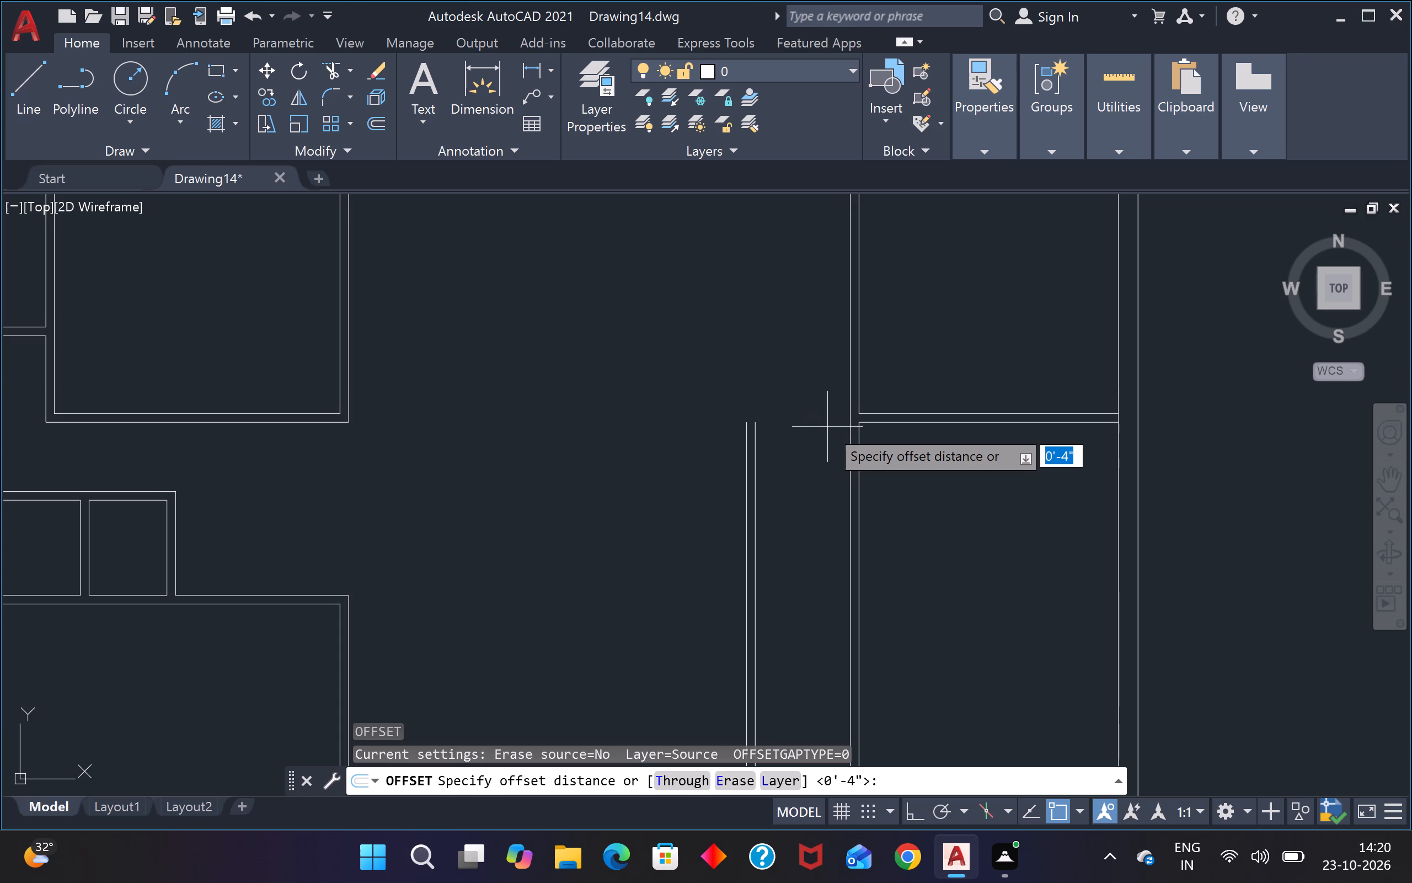
pyautogui.write("5'")
pyautogui.press('Return')
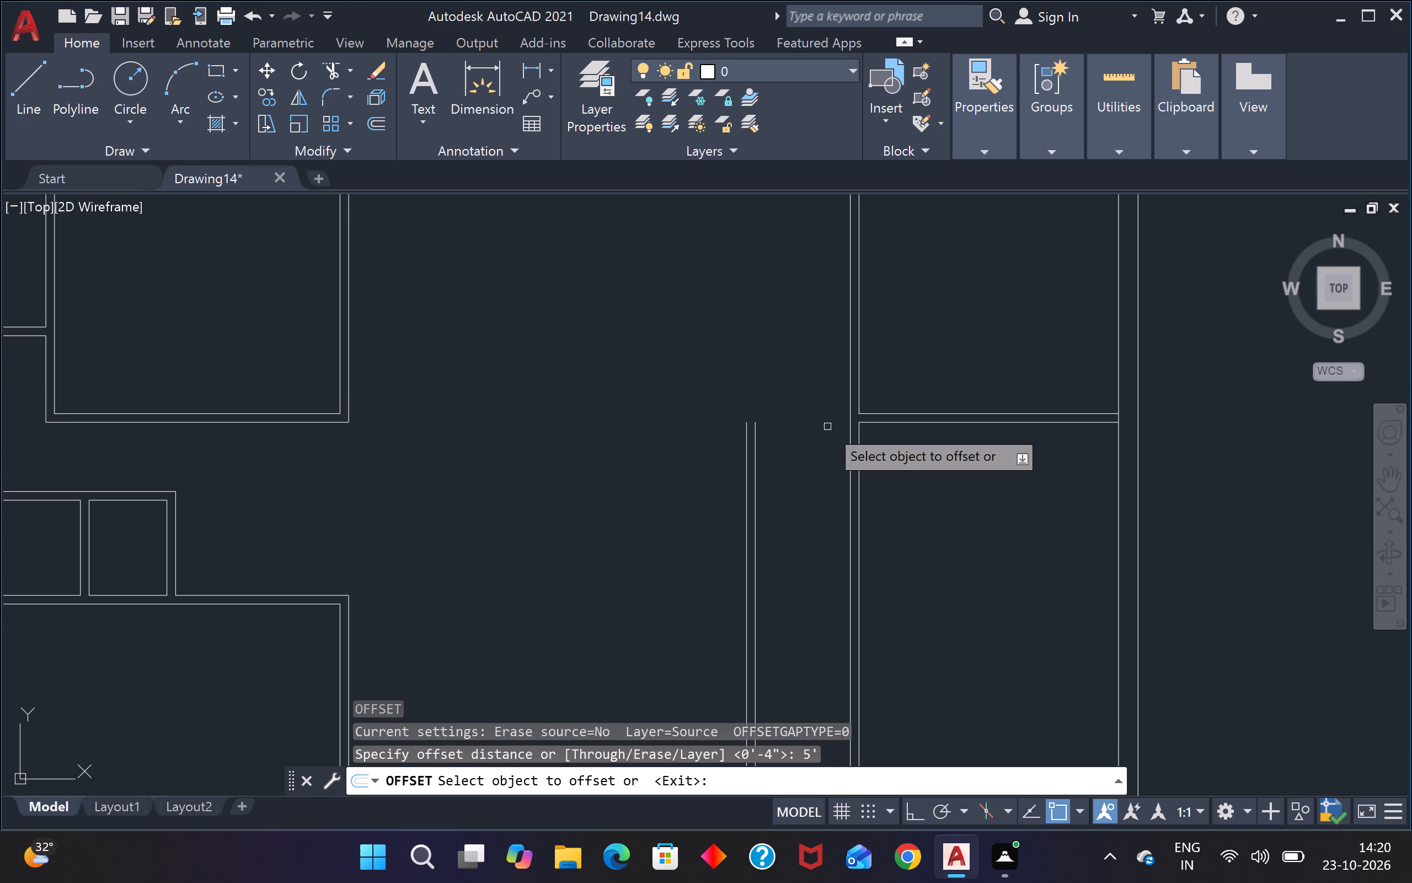
pyautogui.click(949, 423)
pyautogui.click(947, 544)
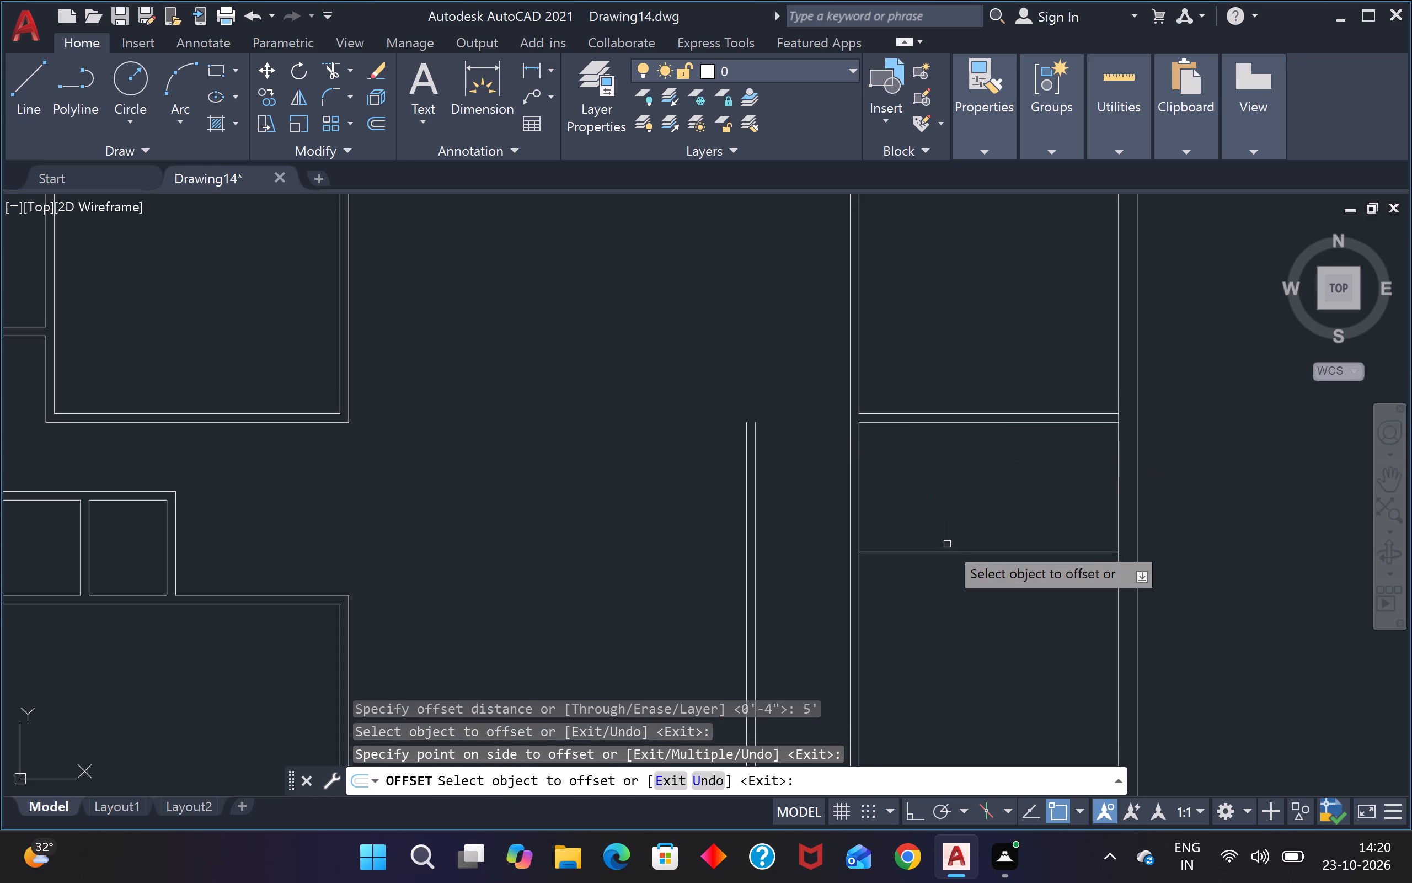
pyautogui.press('Escape')
pyautogui.press('Escape')
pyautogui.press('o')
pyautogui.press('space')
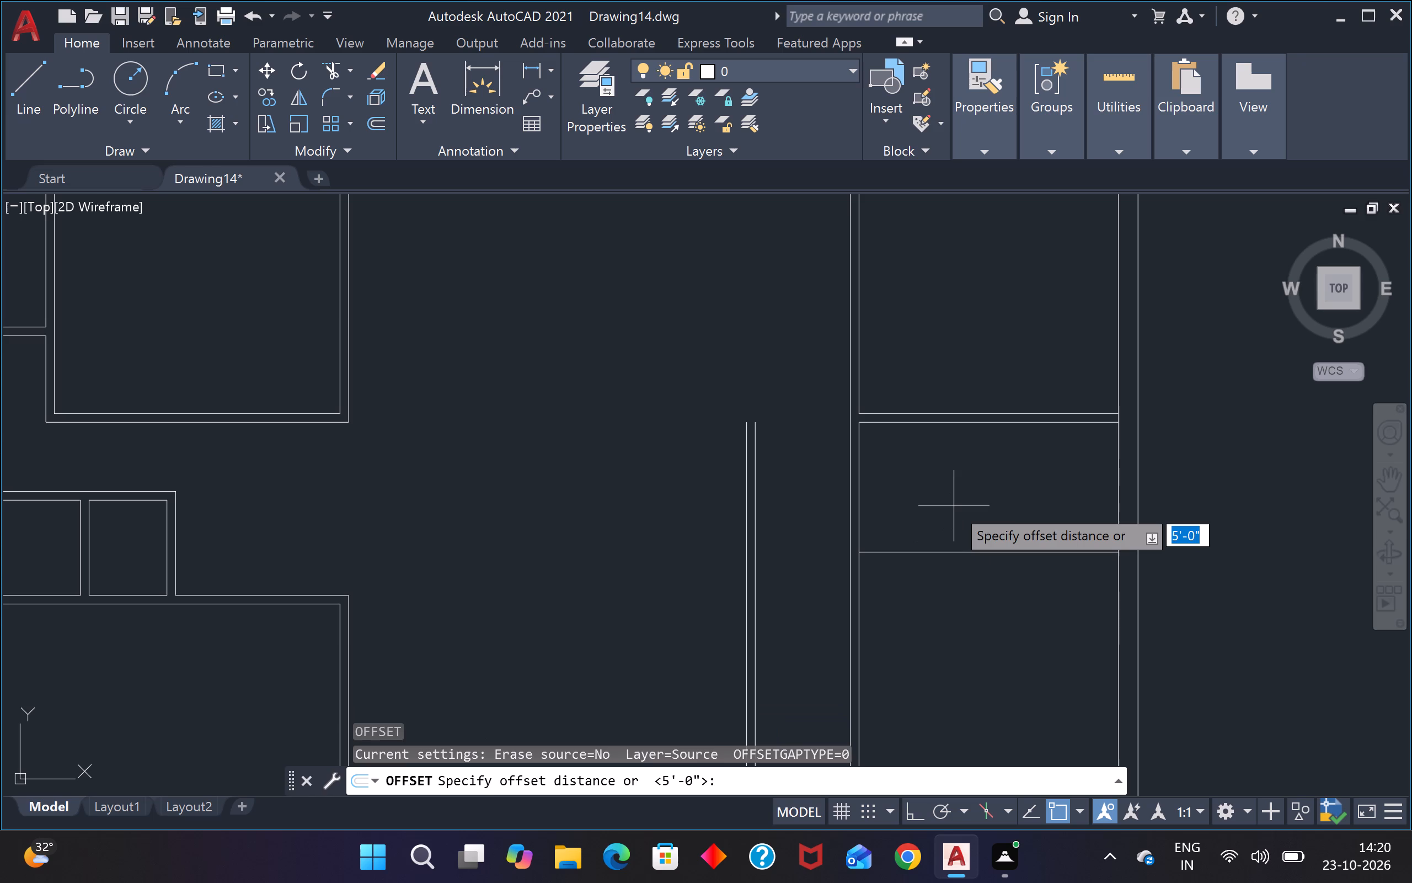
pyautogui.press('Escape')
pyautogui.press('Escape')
# Extend the new horizontal line in the lower-right room across the vertical partition to the short vertical partition.
pyautogui.write('ex')
pyautogui.press('space')
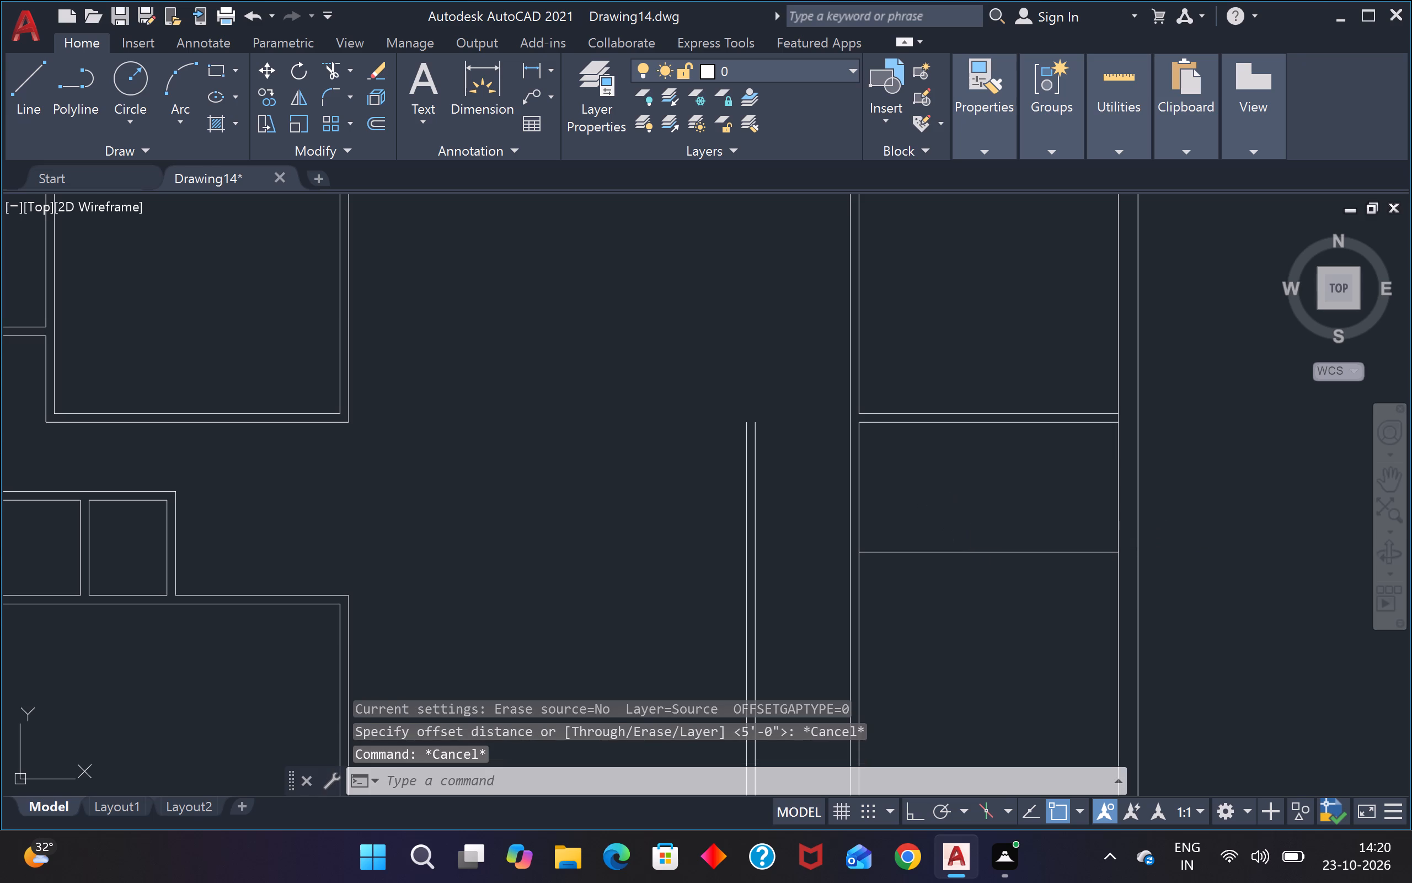
pyautogui.click(920, 549)
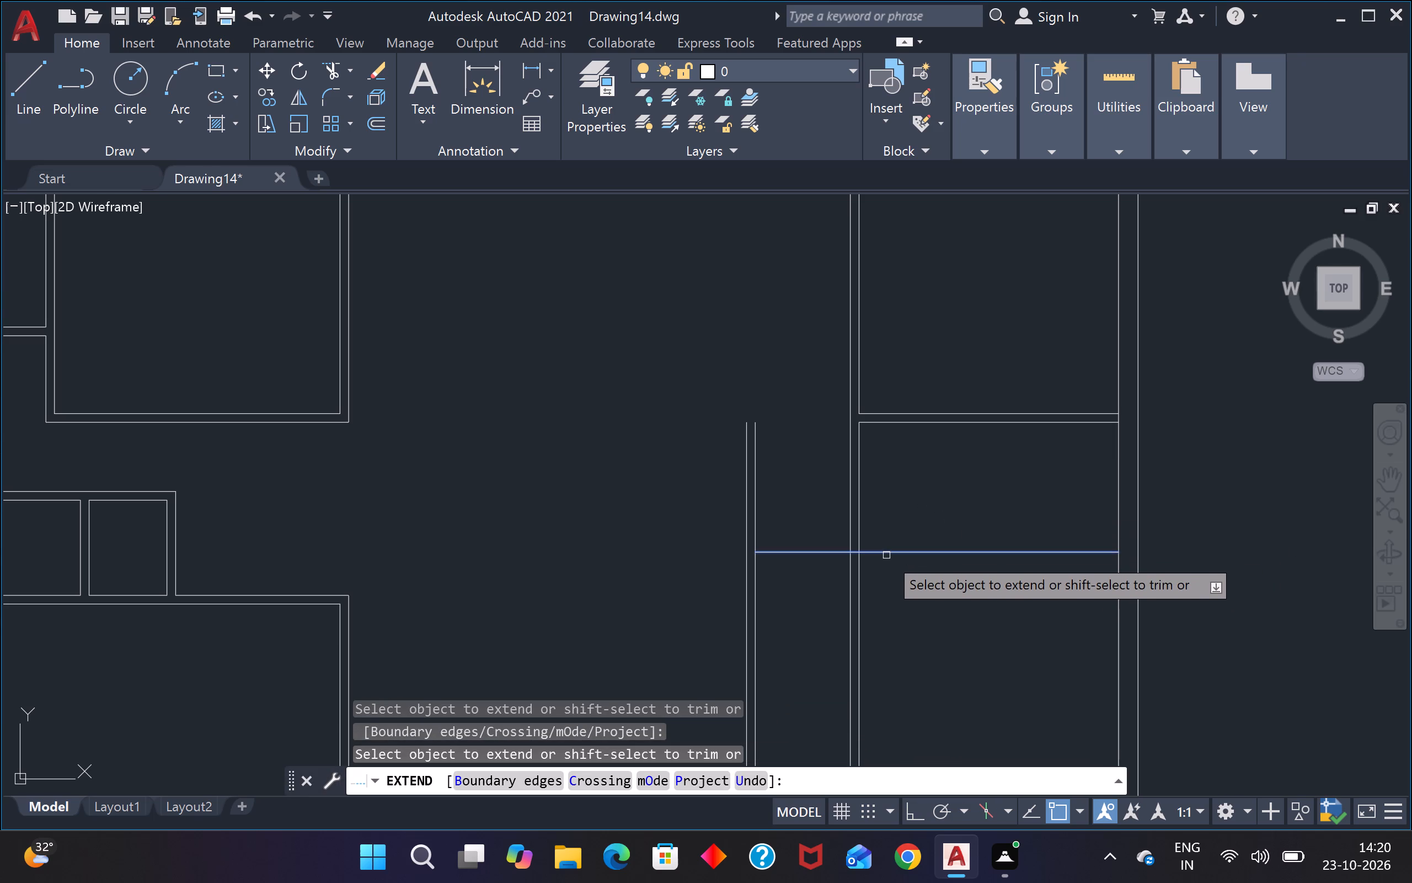
pyautogui.click(886, 555)
pyautogui.press('Escape')
pyautogui.press('Escape')
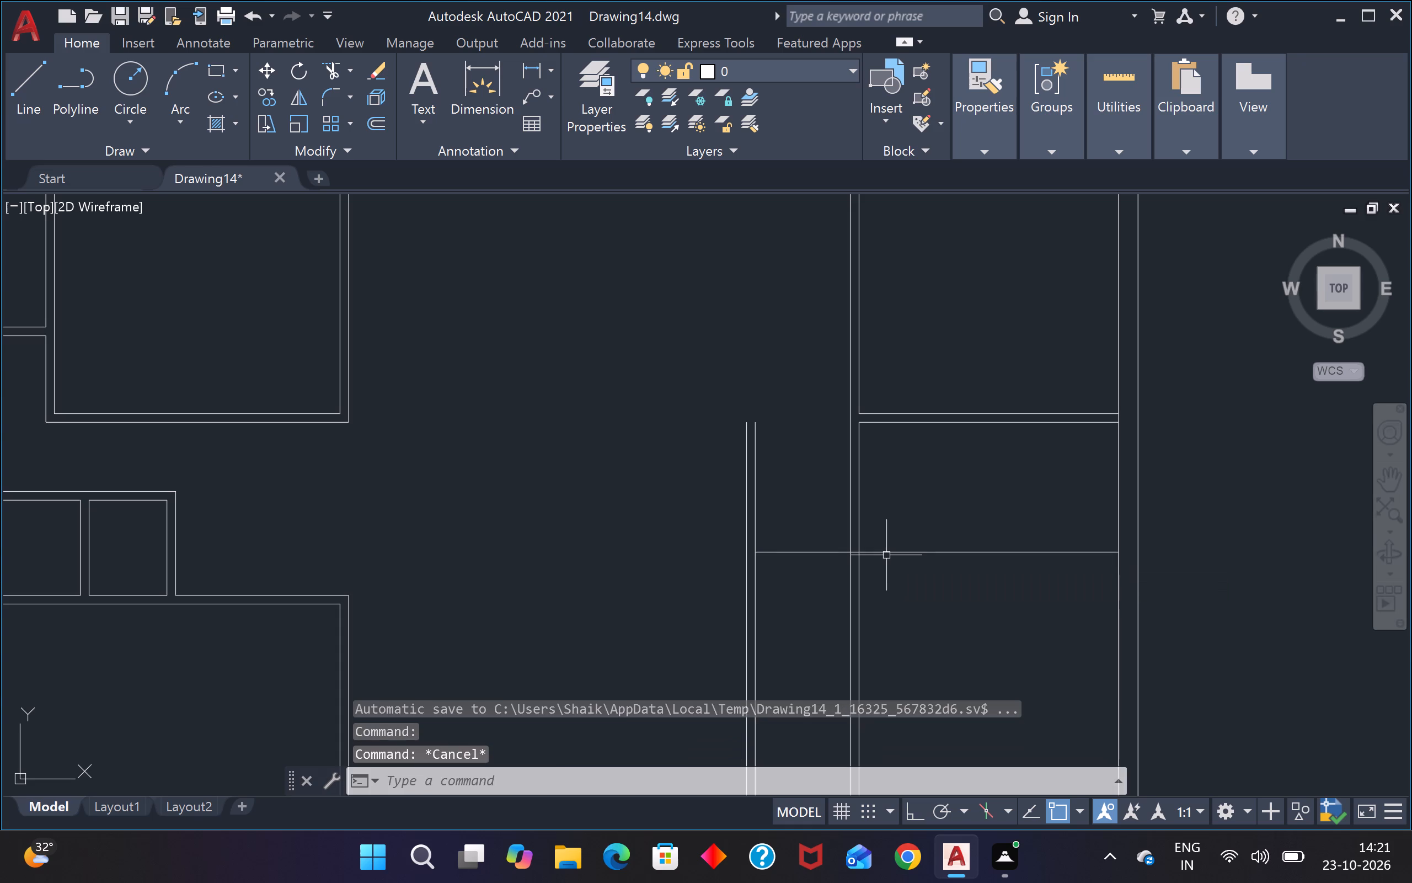
pyautogui.press('space')
pyautogui.press('Escape')
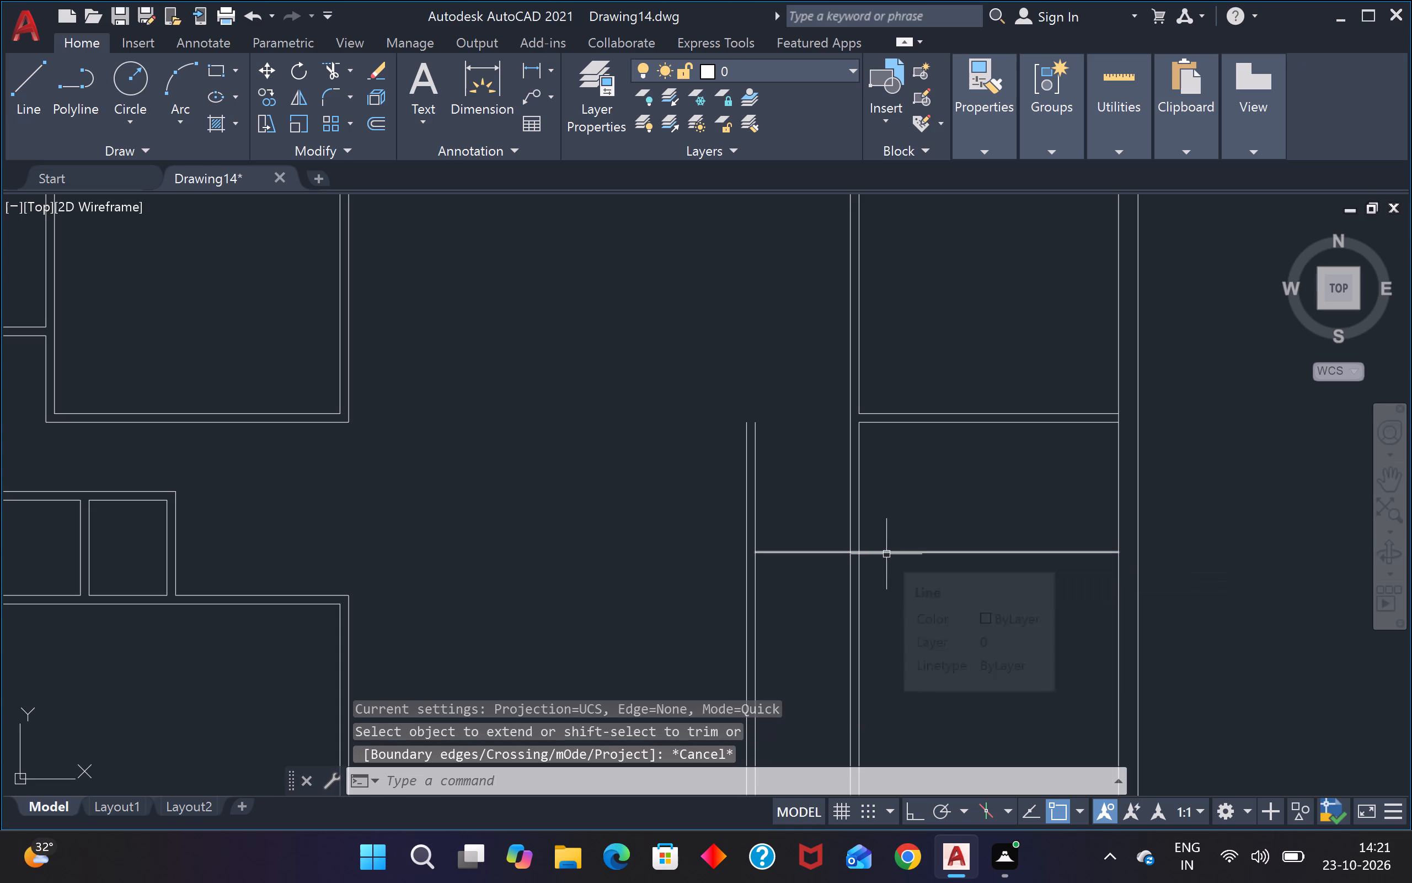
# Offset the extended horizontal line 4" downward to form a partition.
pyautogui.write('o')
pyautogui.press('space')
pyautogui.write('4"')
pyautogui.press('Return')
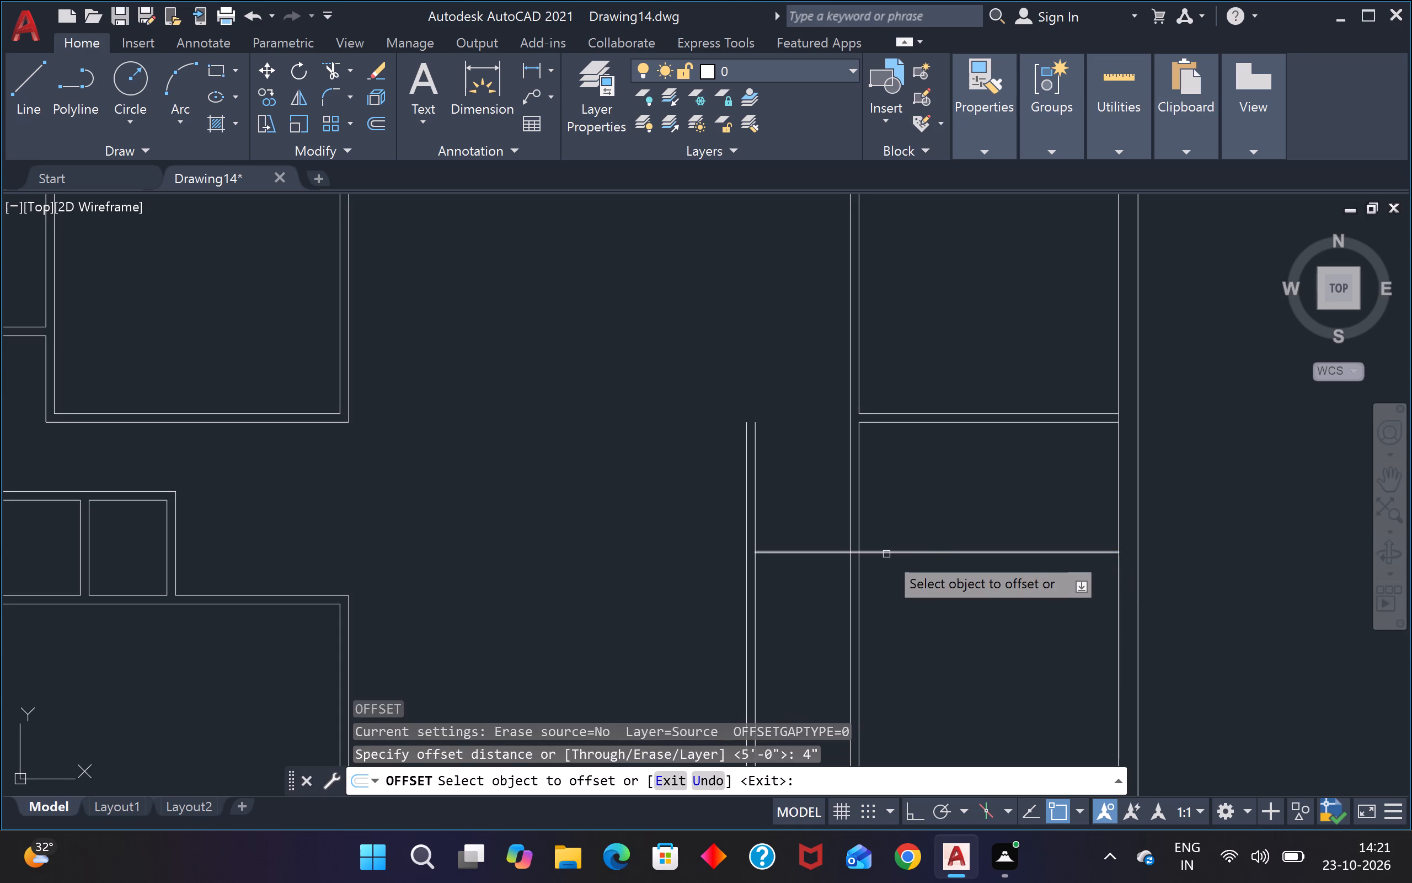
pyautogui.click(886, 554)
pyautogui.click(897, 620)
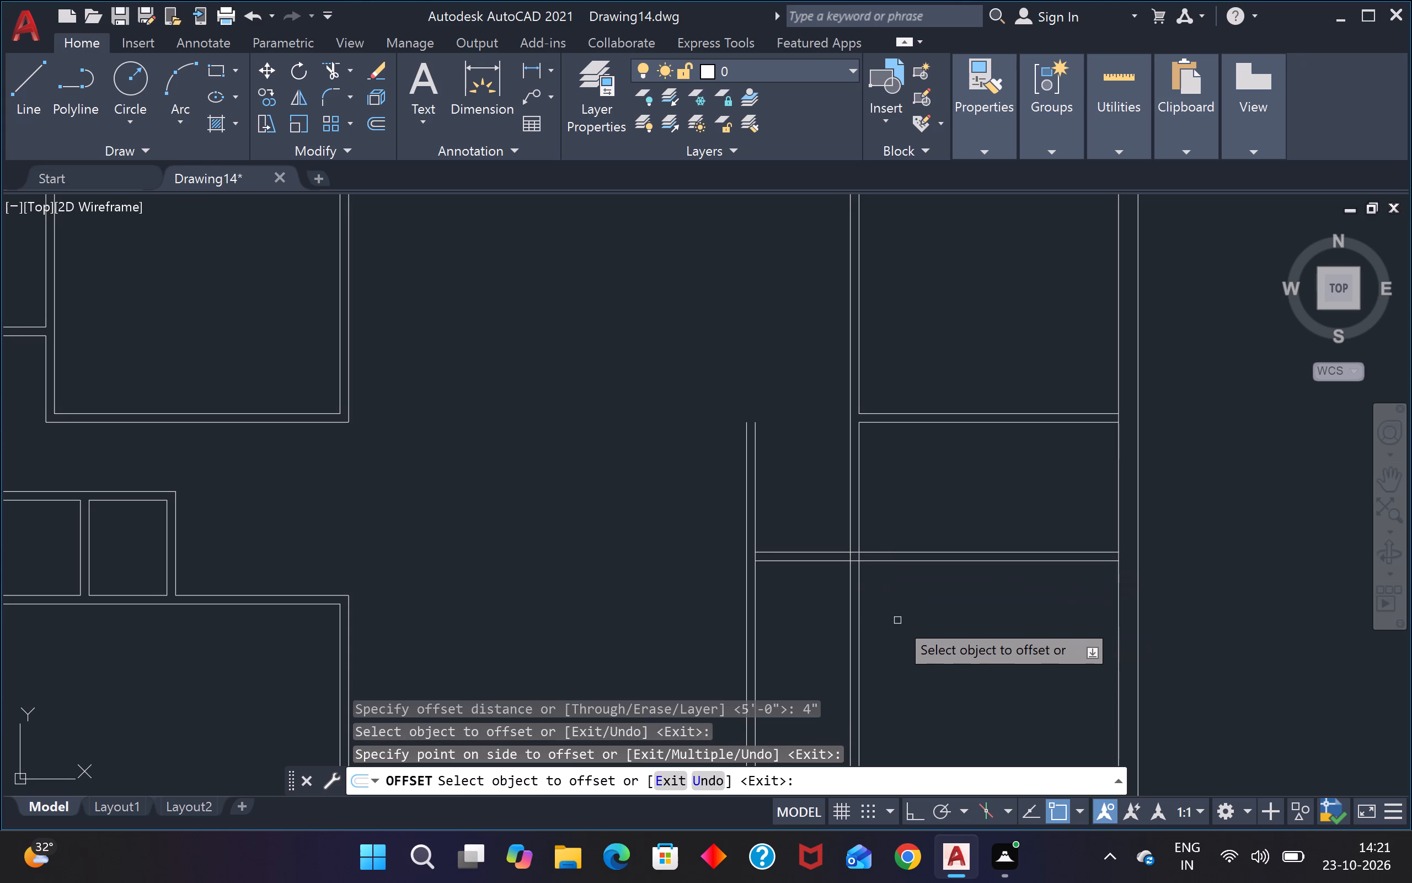
pyautogui.press('Escape')
pyautogui.press('Escape')
pyautogui.press('Escape')
pyautogui.press('Escape')
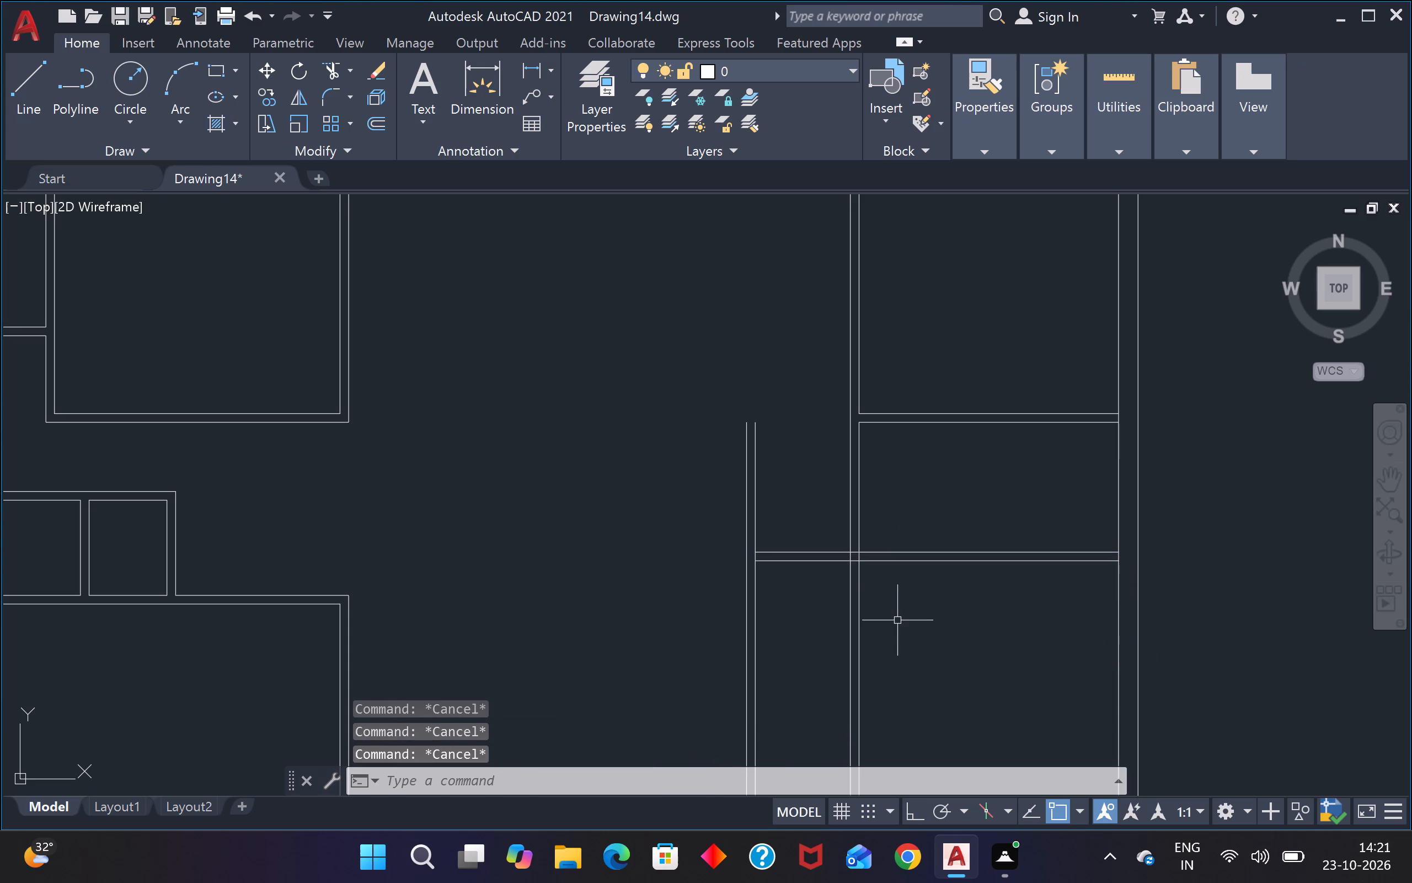
# Trim away both lines of the new horizontal partition inside the lower-right room.
pyautogui.write('tr')
pyautogui.press('space')
pyautogui.click(908, 619)
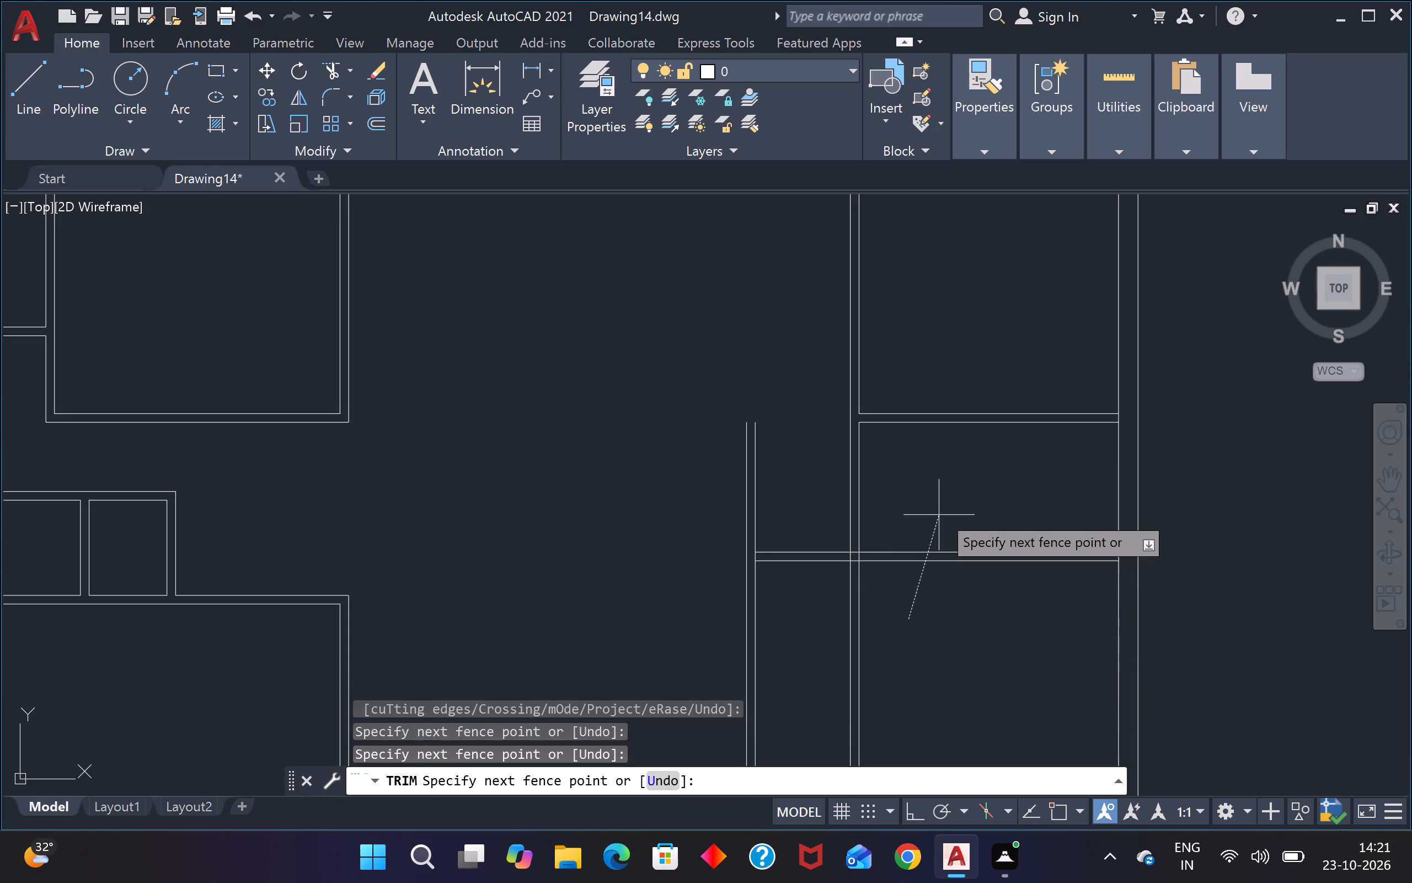
pyautogui.click(943, 501)
pyautogui.click(808, 487)
pyautogui.press('Escape')
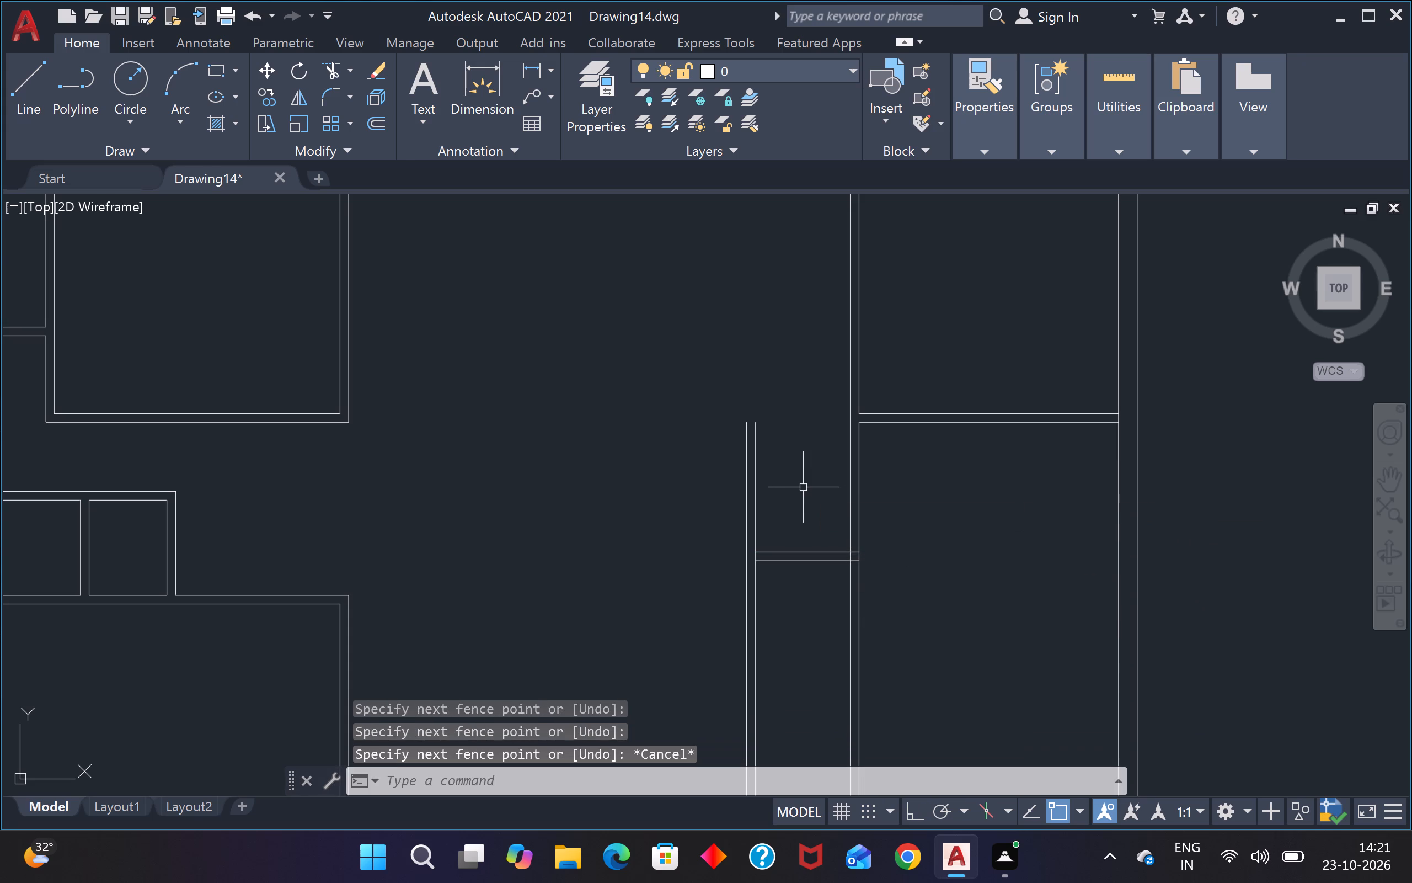
# Extend both lines of the short horizontal partition to the far line of the short vertical partition.
pyautogui.press('space')
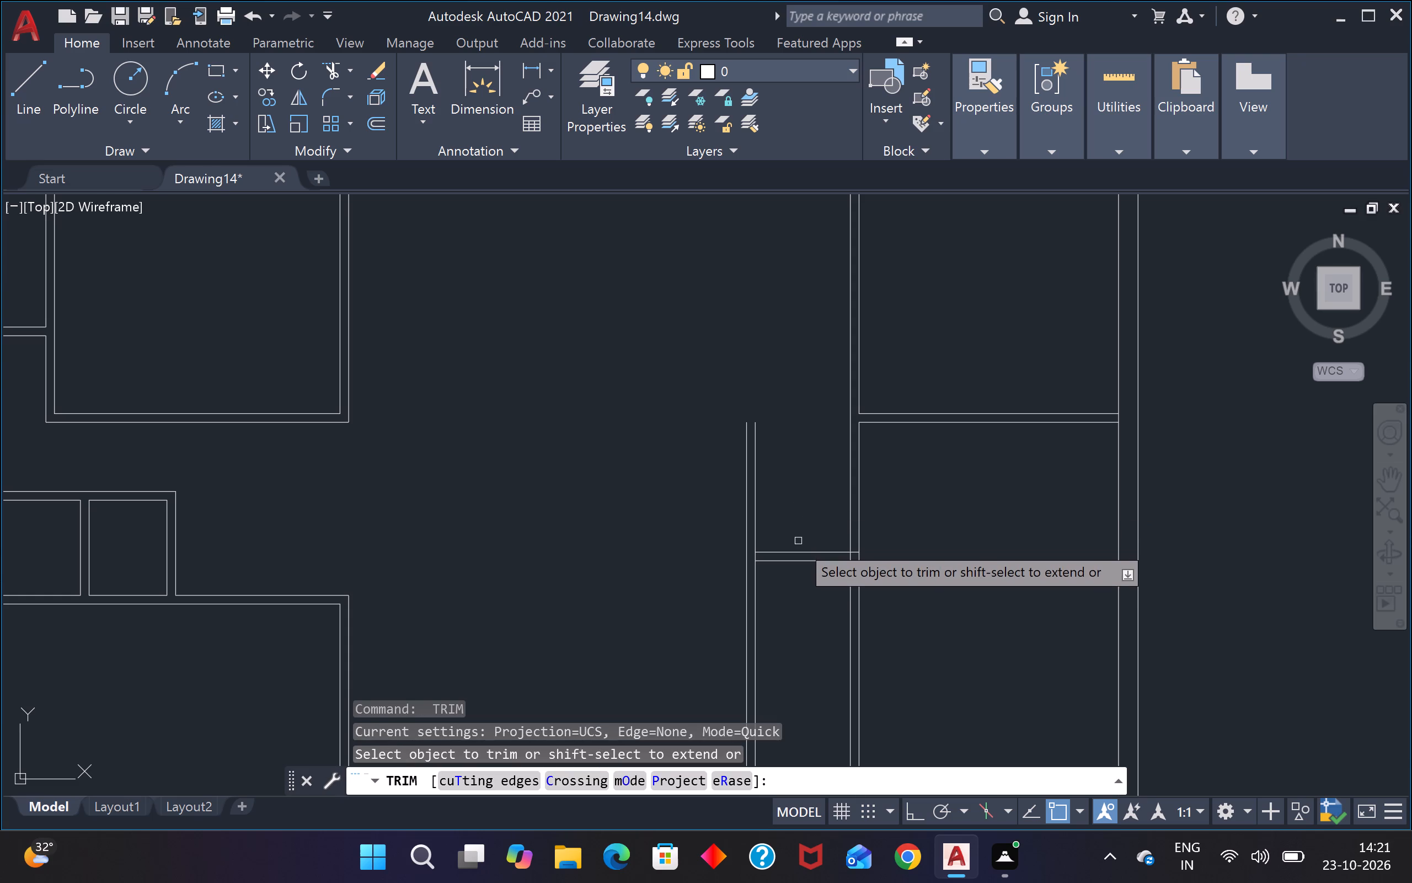
pyautogui.keyDown('shift'); pyautogui.click(799, 552); pyautogui.keyUp('shift')
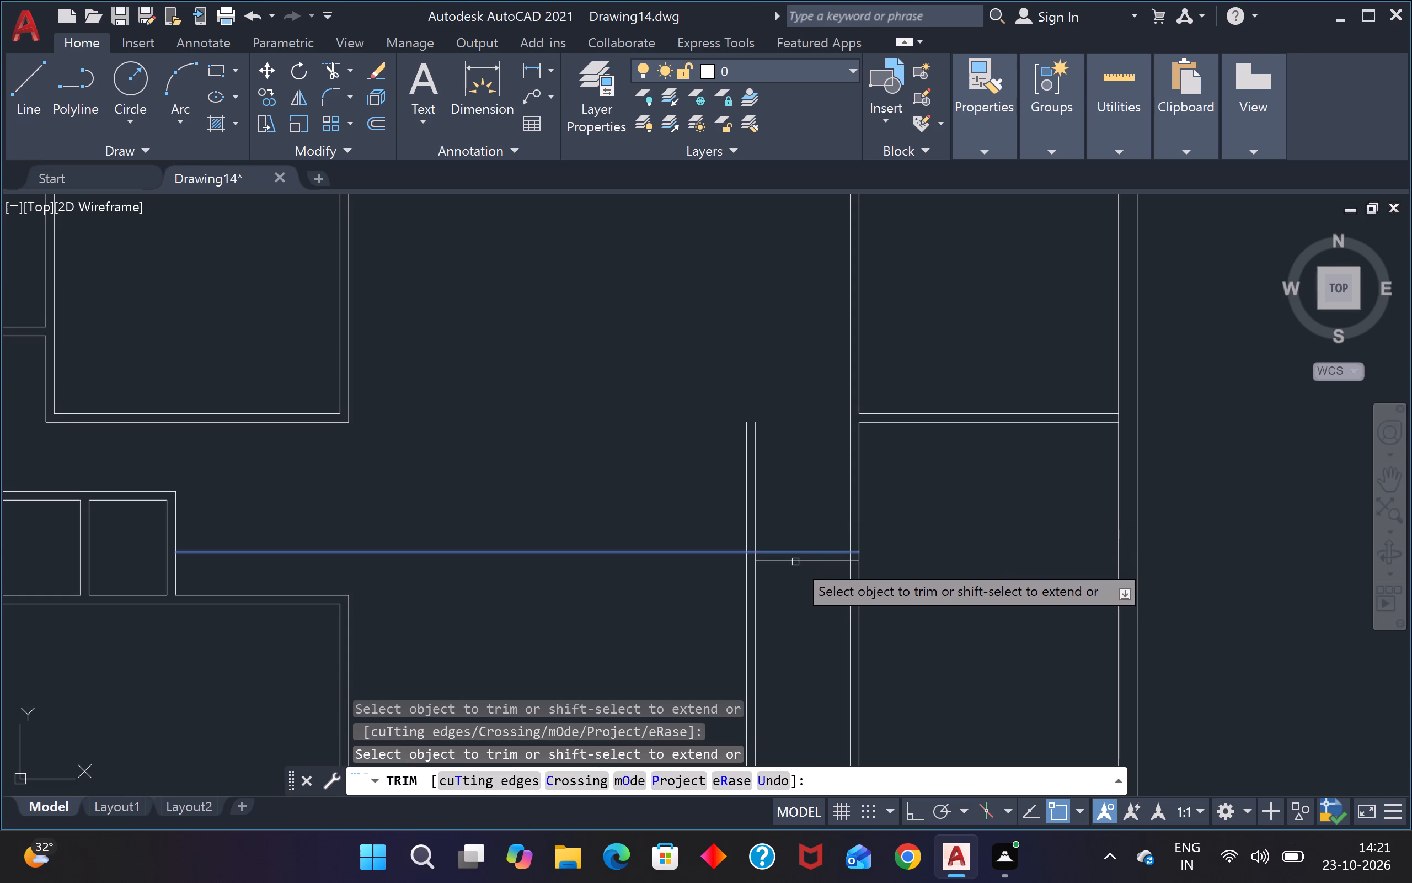
pyautogui.keyDown('shift'); pyautogui.click(795, 562); pyautogui.keyUp('shift')
# Trim the short vertical partition's lines above the horizontal partition and the longer vertical partition's lines below it.
pyautogui.click(809, 494)
pyautogui.click(724, 502)
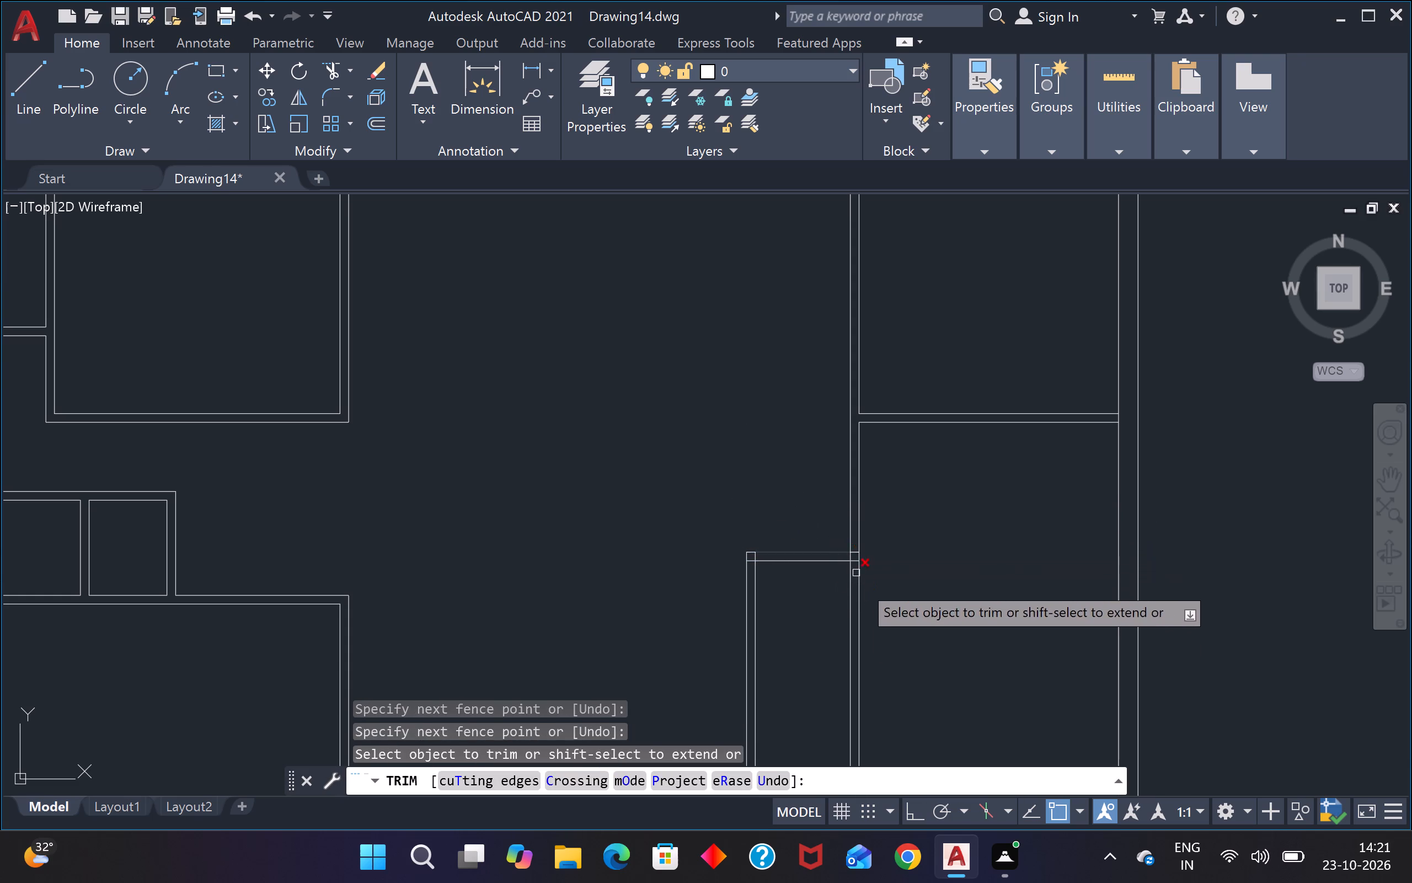
pyautogui.click(823, 621)
pyautogui.click(896, 612)
# Trim the crossing line pieces at both corners of the short horizontal partition to form clean wall corners.
pyautogui.scroll(-2, 900, 588)
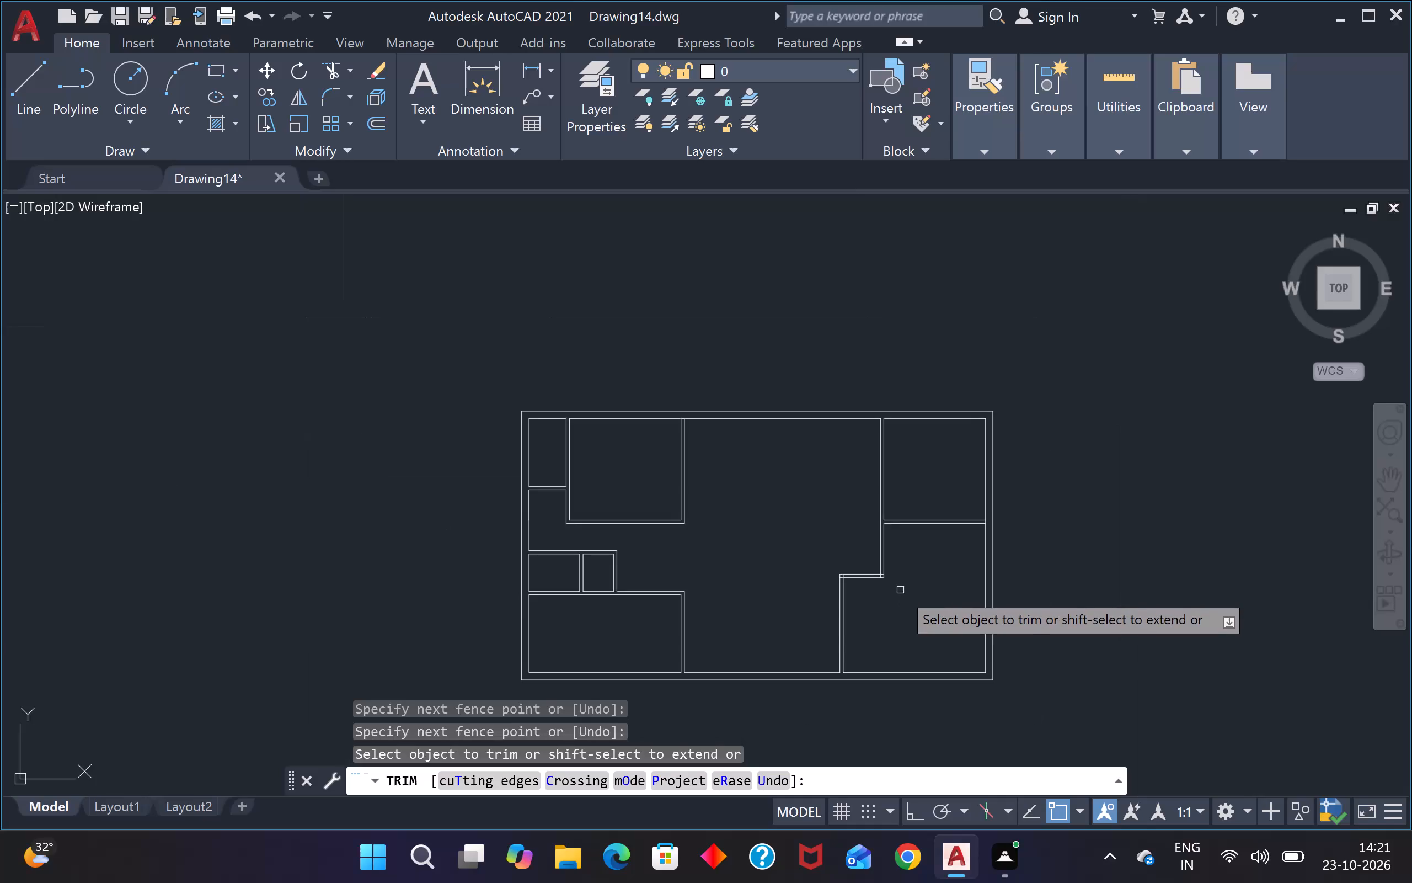
pyautogui.scroll(2, 876, 602)
pyautogui.scroll(4, 884, 526)
pyautogui.click(908, 538)
pyautogui.click(917, 581)
pyautogui.click(907, 586)
pyautogui.click(870, 586)
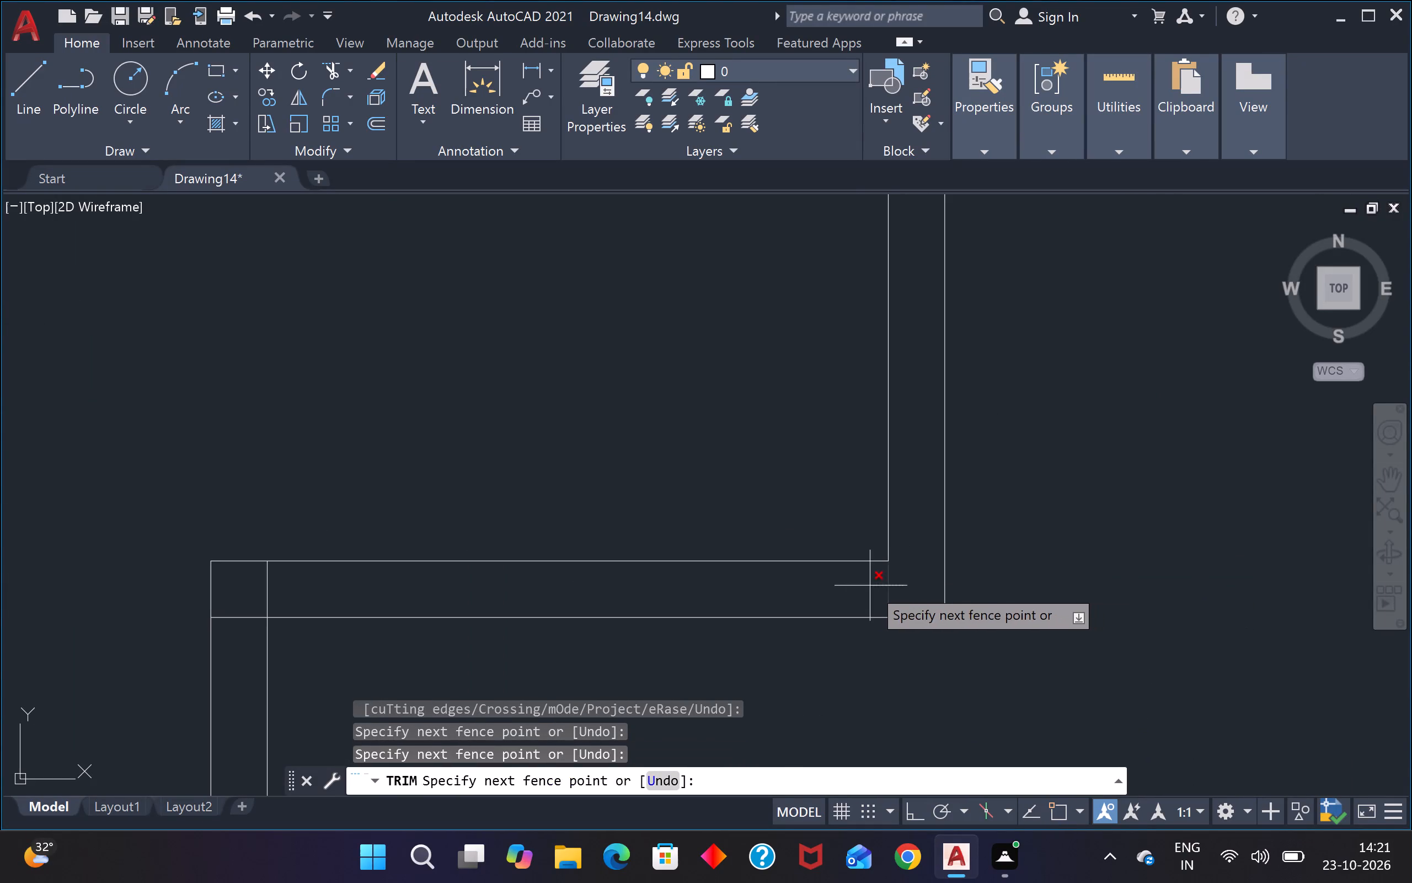
pyautogui.click(266, 586)
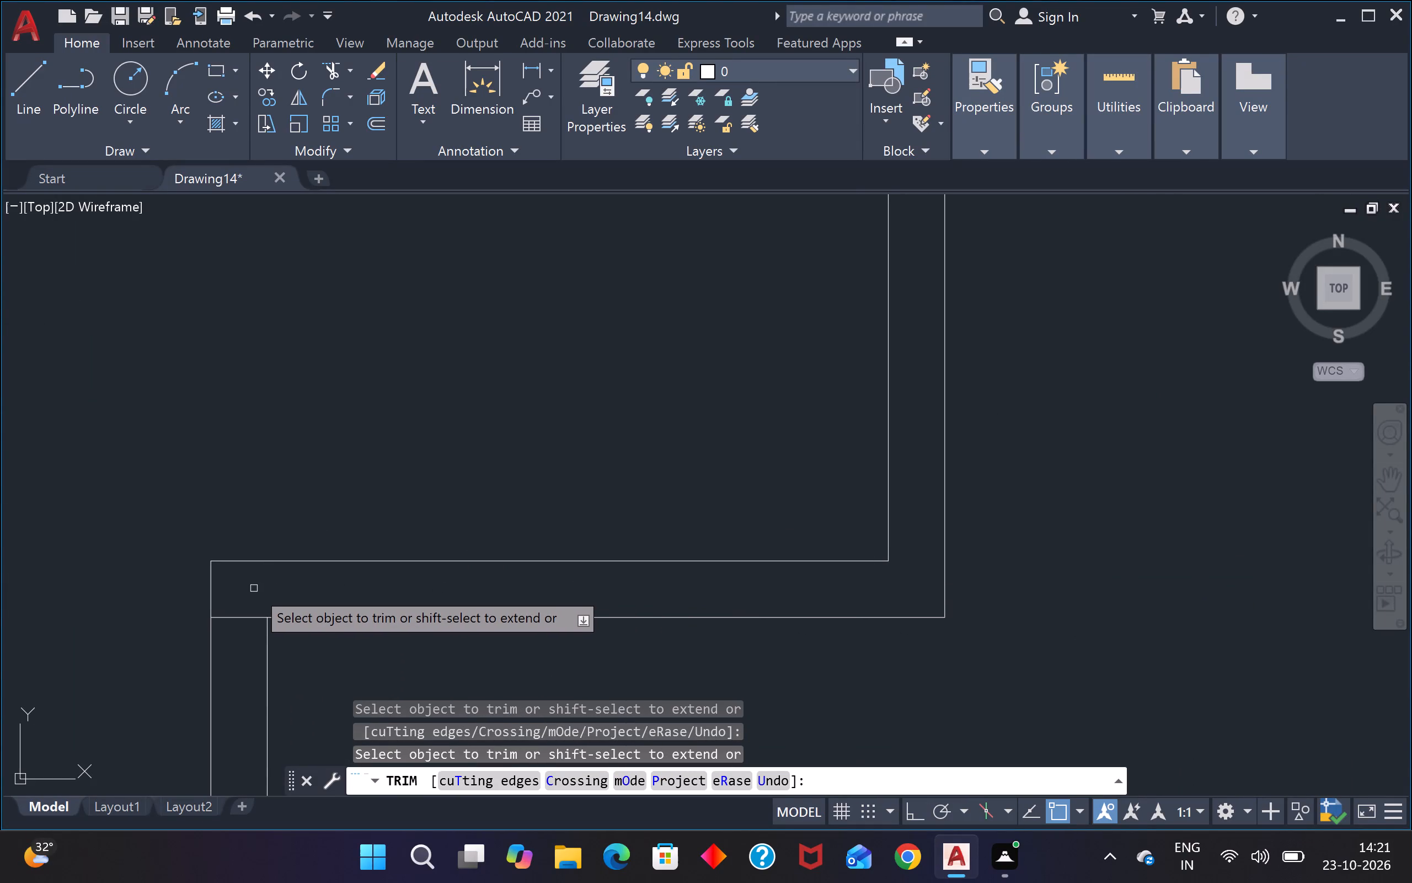
pyautogui.click(258, 595)
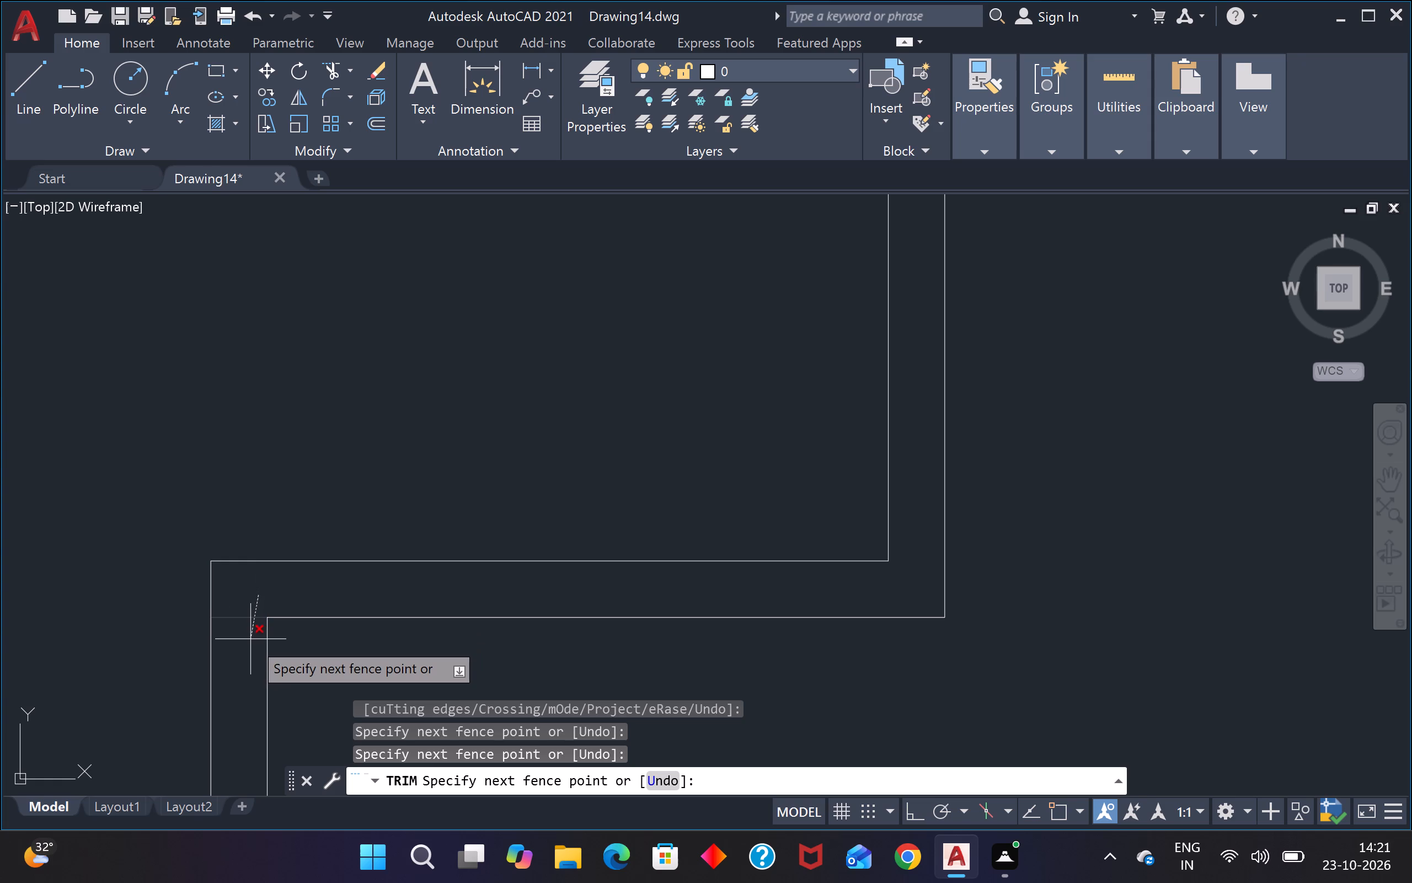
pyautogui.click(244, 635)
# Trim the top outer wall's inner line between the two lines of the upper-left room's right partition.
pyautogui.scroll(-3, 263, 622)
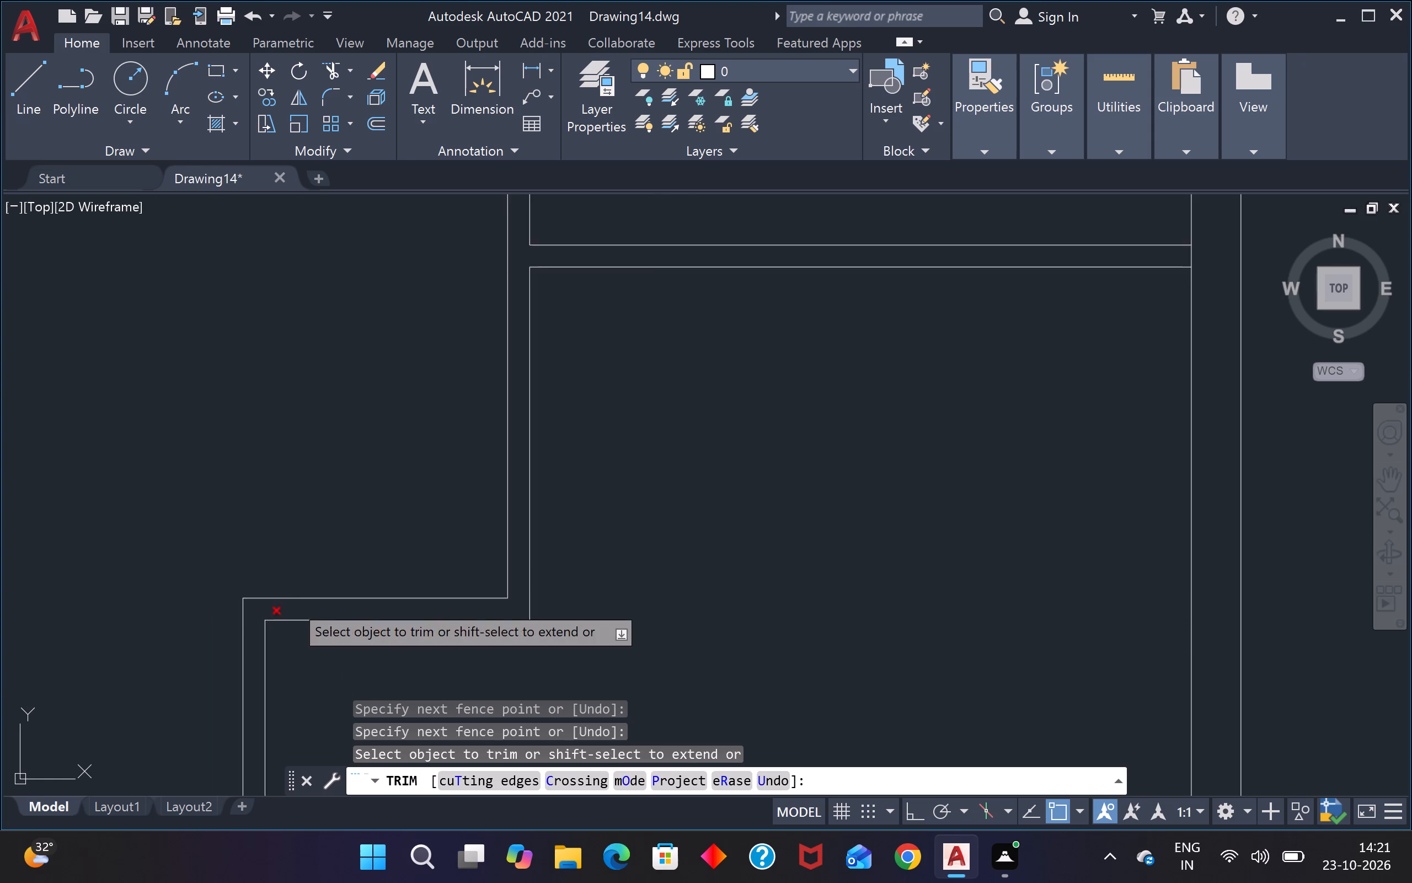
pyautogui.scroll(-5, 332, 556)
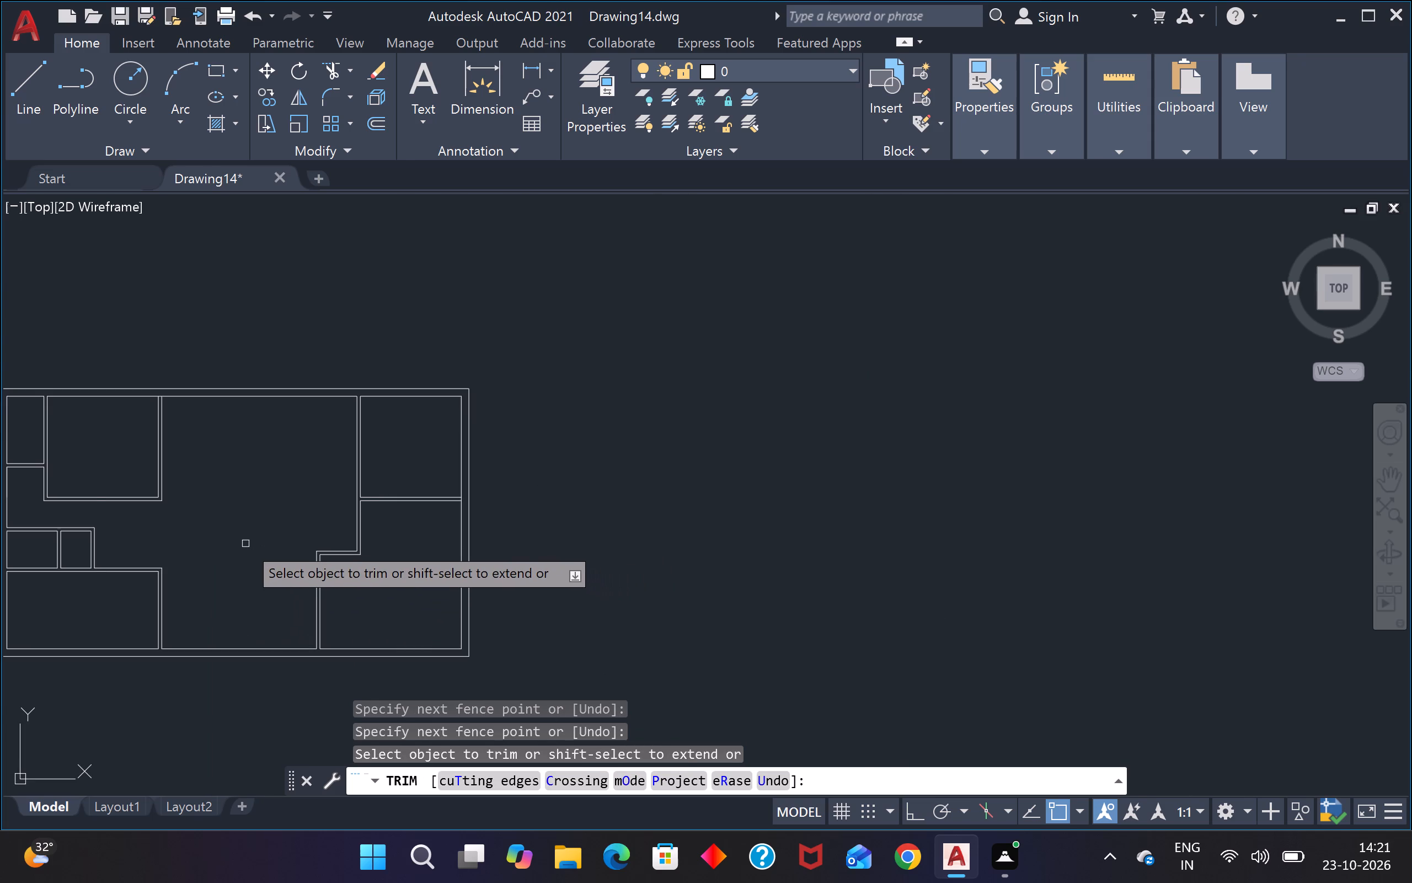
pyautogui.scroll(-1, 244, 544)
pyautogui.moveTo(250, 544); pyautogui.dragTo(463, 554, button='middle')
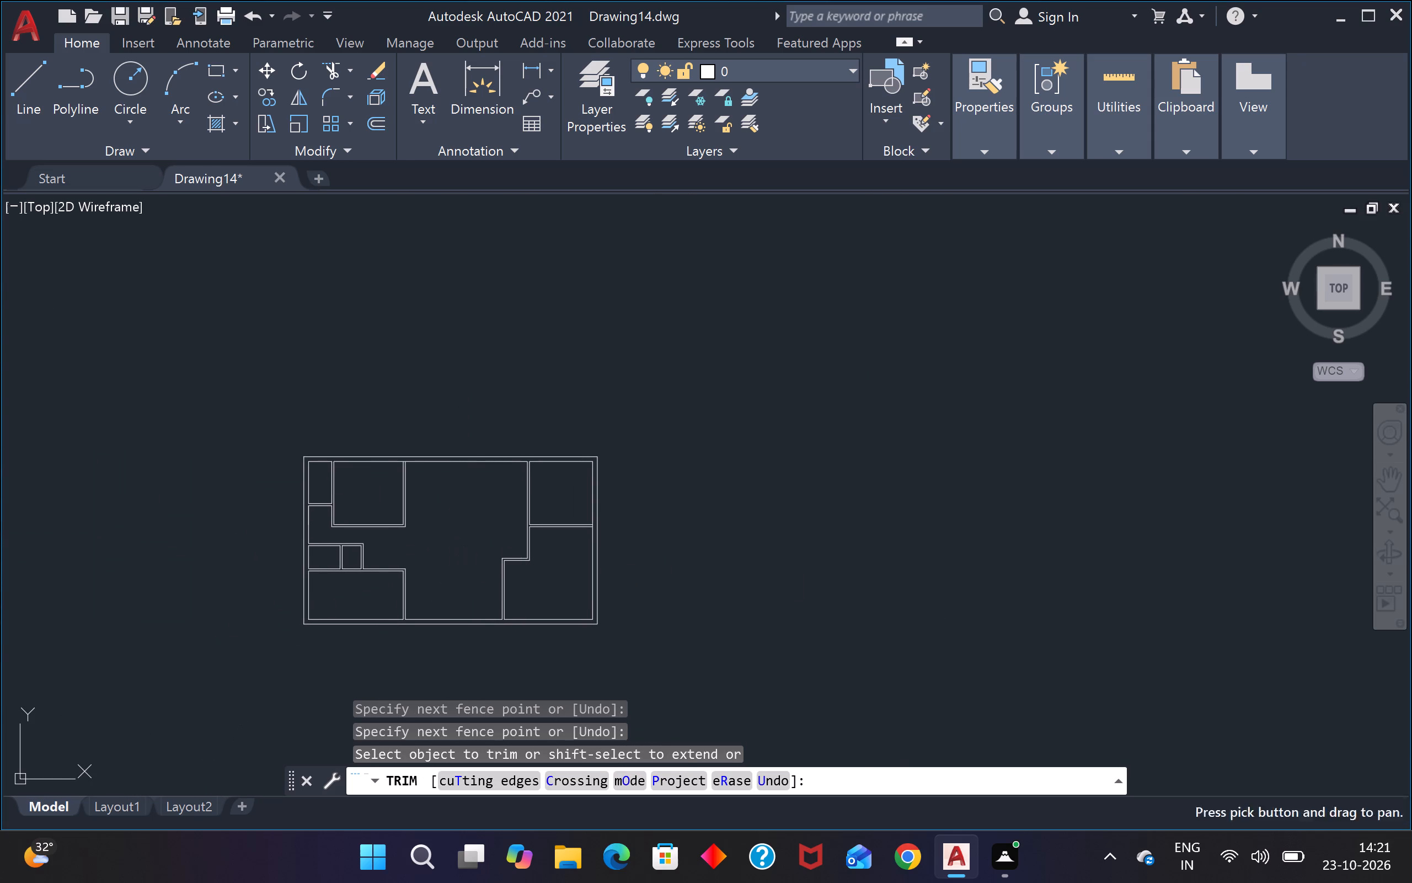
pyautogui.scroll(2, 334, 513)
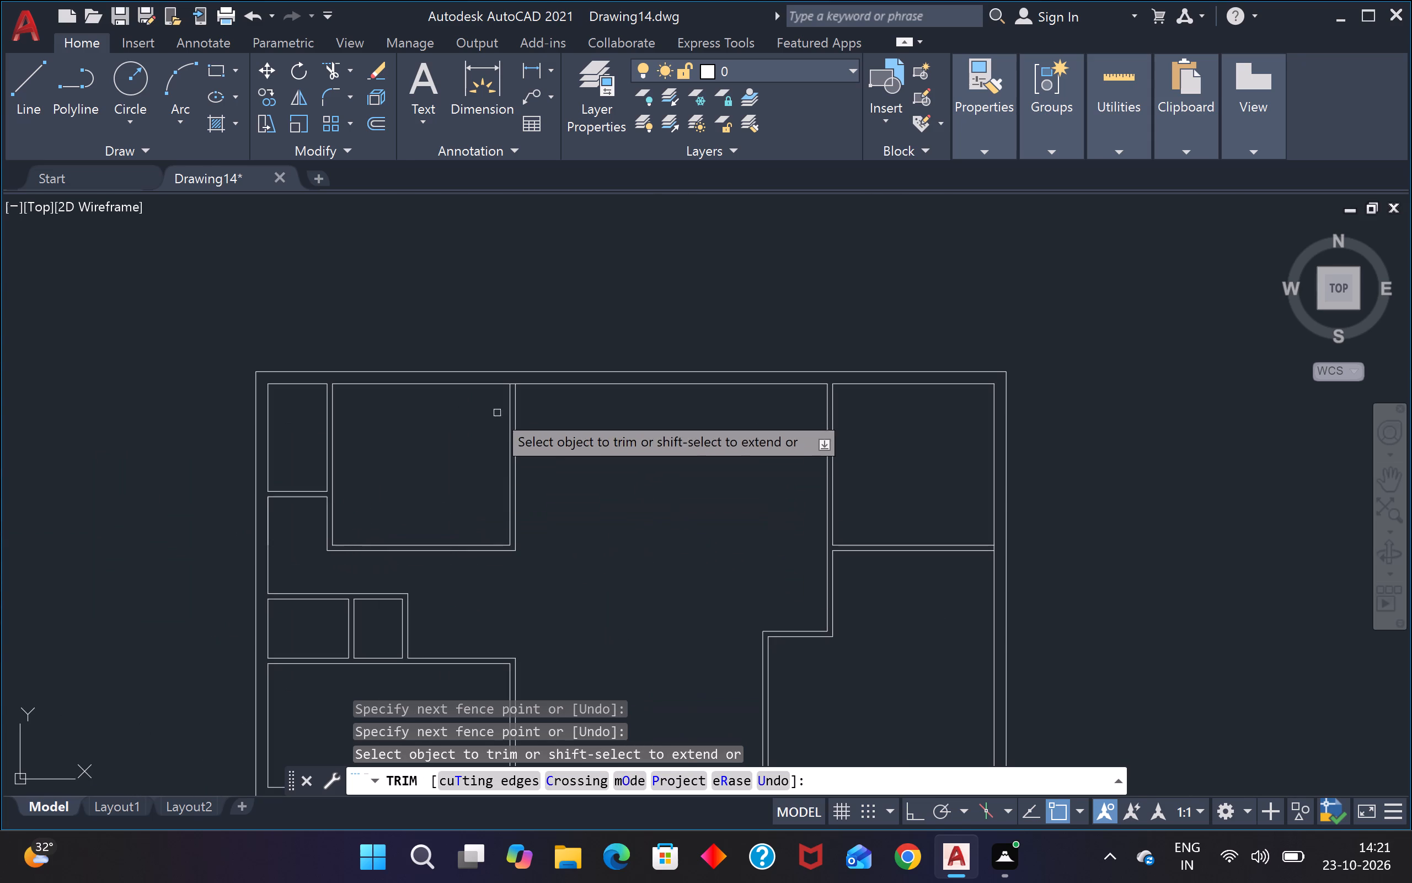
pyautogui.scroll(2, 527, 377)
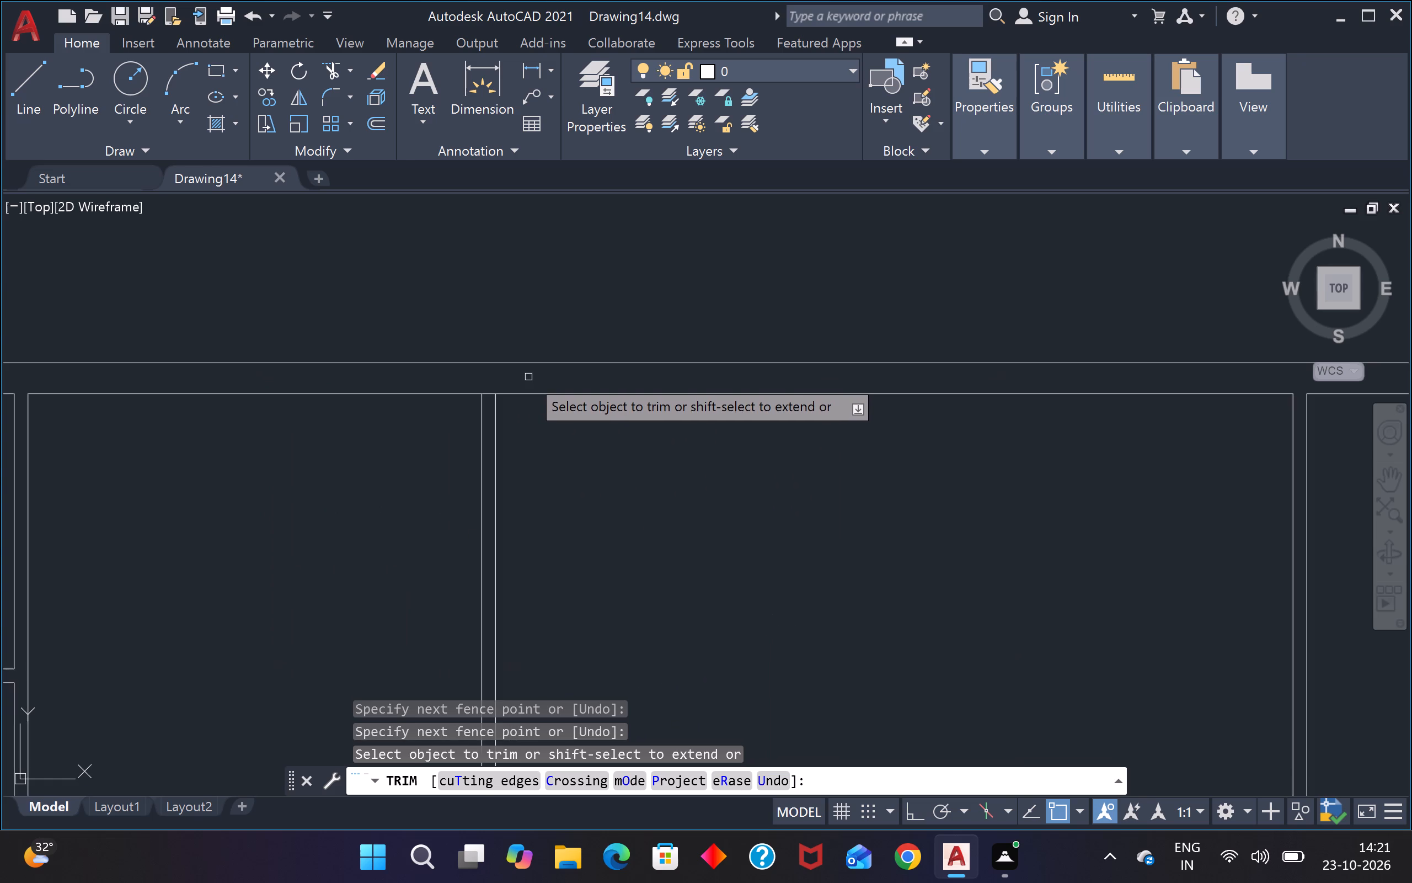
pyautogui.scroll(1, 528, 377)
pyautogui.scroll(2, 463, 388)
pyautogui.click(469, 392)
pyautogui.click(462, 451)
# Trim the right outer wall's inner line between the two lines of the right-side horizontal partition.
pyautogui.scroll(-2, 500, 438)
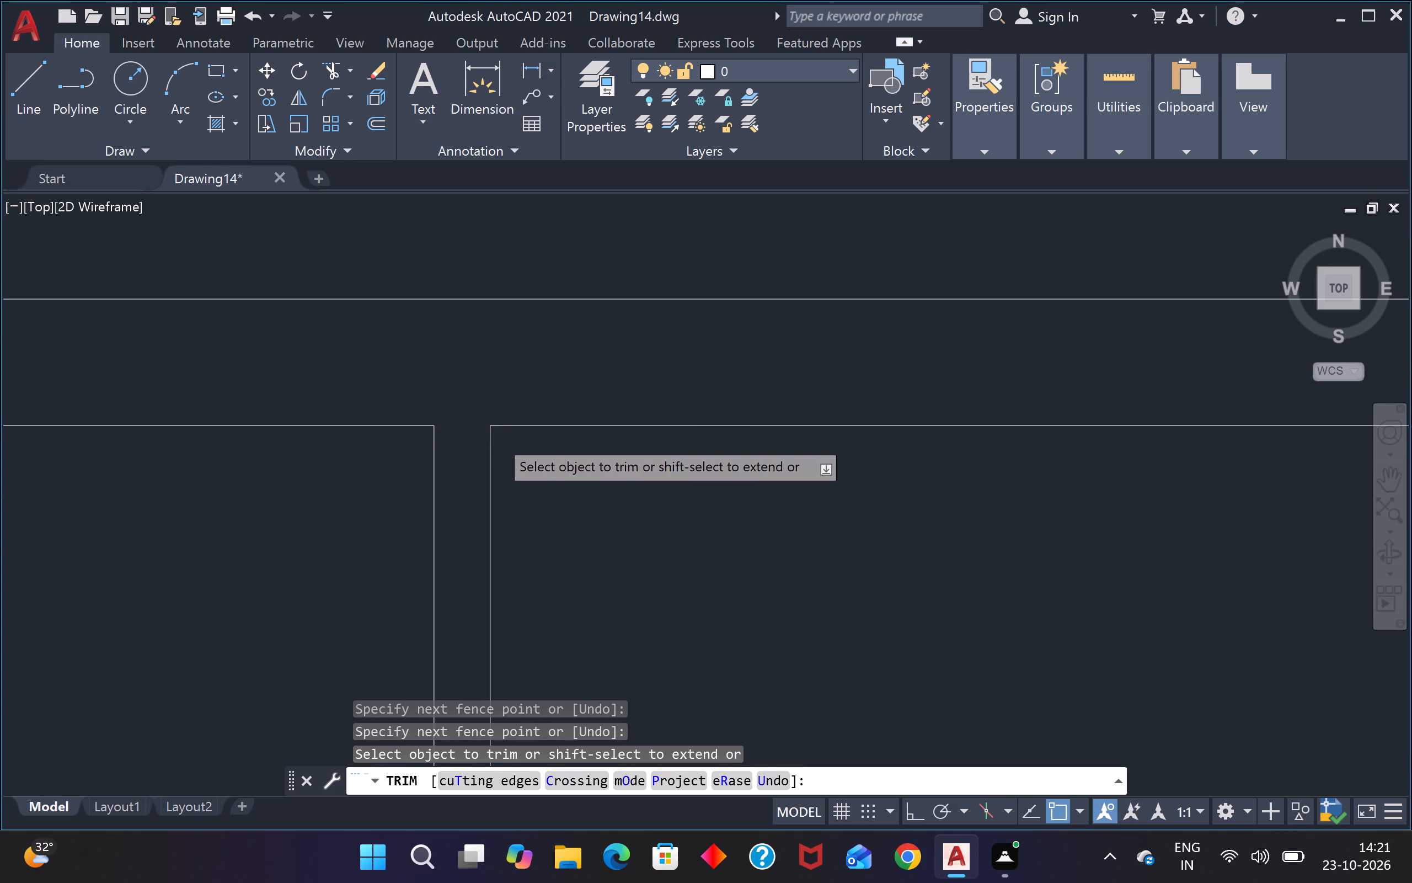
pyautogui.scroll(-5, 510, 444)
pyautogui.scroll(-4, 761, 538)
pyautogui.scroll(4, 898, 587)
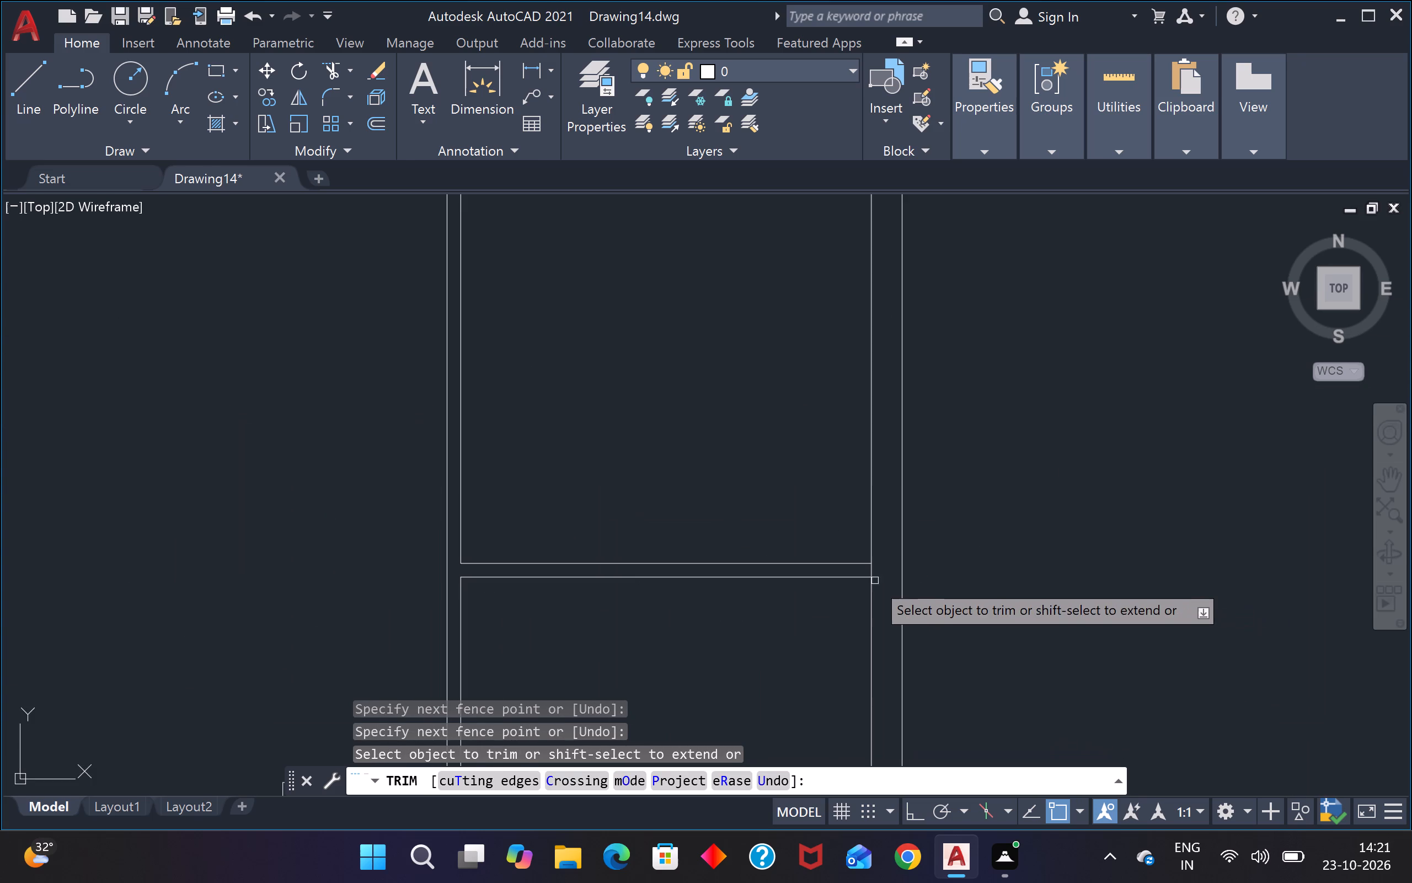
pyautogui.scroll(3, 864, 575)
pyautogui.click(866, 564)
pyautogui.click(928, 557)
# Inspect the whole floor plan for wall junctions that still need trimming.
pyautogui.scroll(-6, 927, 547)
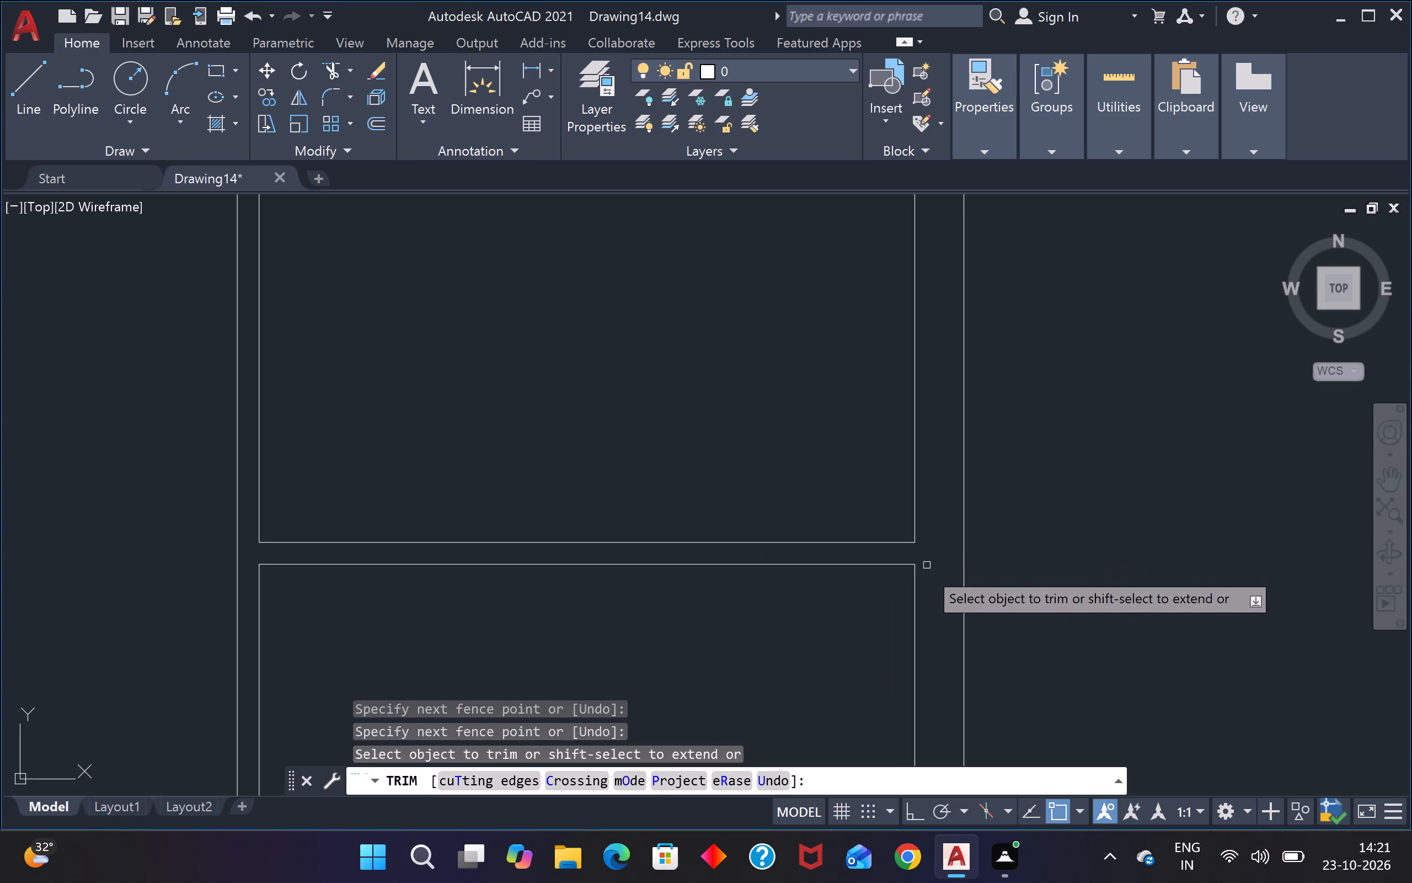
pyautogui.scroll(-5, 926, 569)
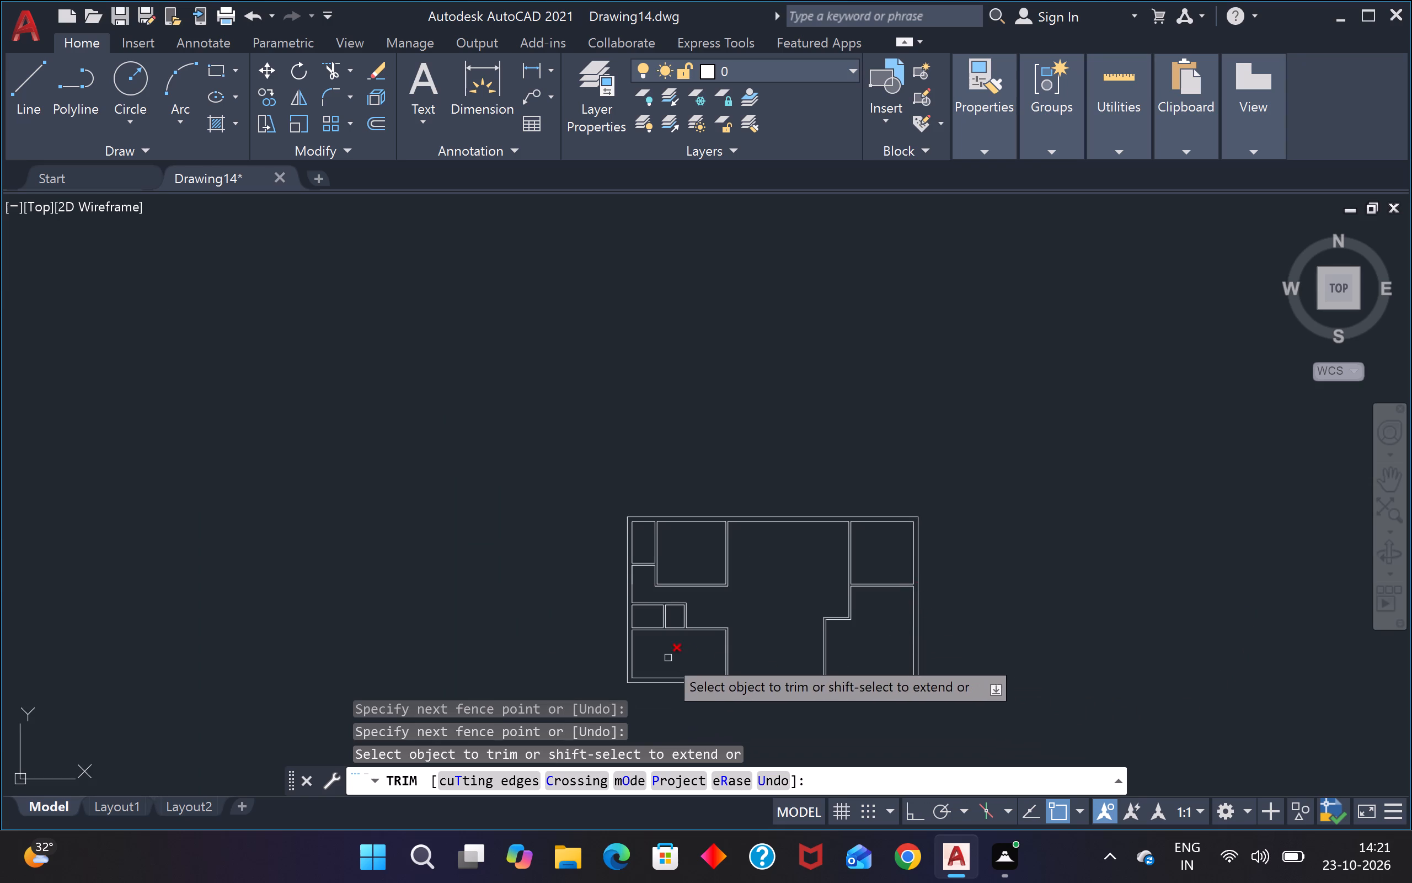
pyautogui.scroll(2, 629, 632)
pyautogui.scroll(-4, 796, 545)
pyautogui.scroll(4, 916, 558)
pyautogui.moveTo(923, 547); pyautogui.dragTo(1020, 498, button='middle')
pyautogui.scroll(1, 932, 481)
pyautogui.scroll(-3, 927, 481)
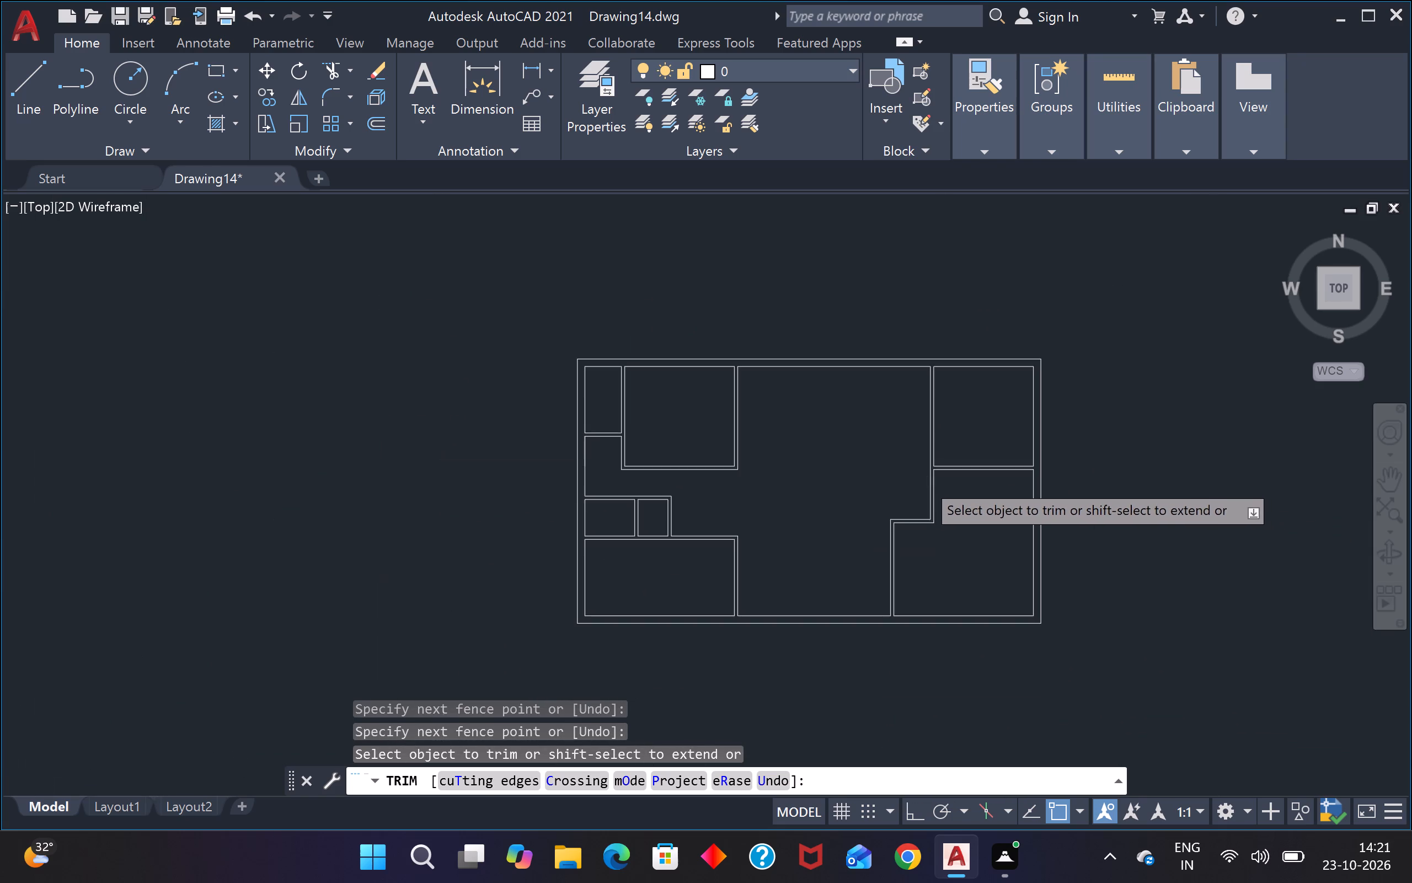
pyautogui.scroll(1, 852, 466)
pyautogui.moveTo(852, 456); pyautogui.dragTo(718, 473, button='middle')
pyautogui.scroll(1, 718, 473)
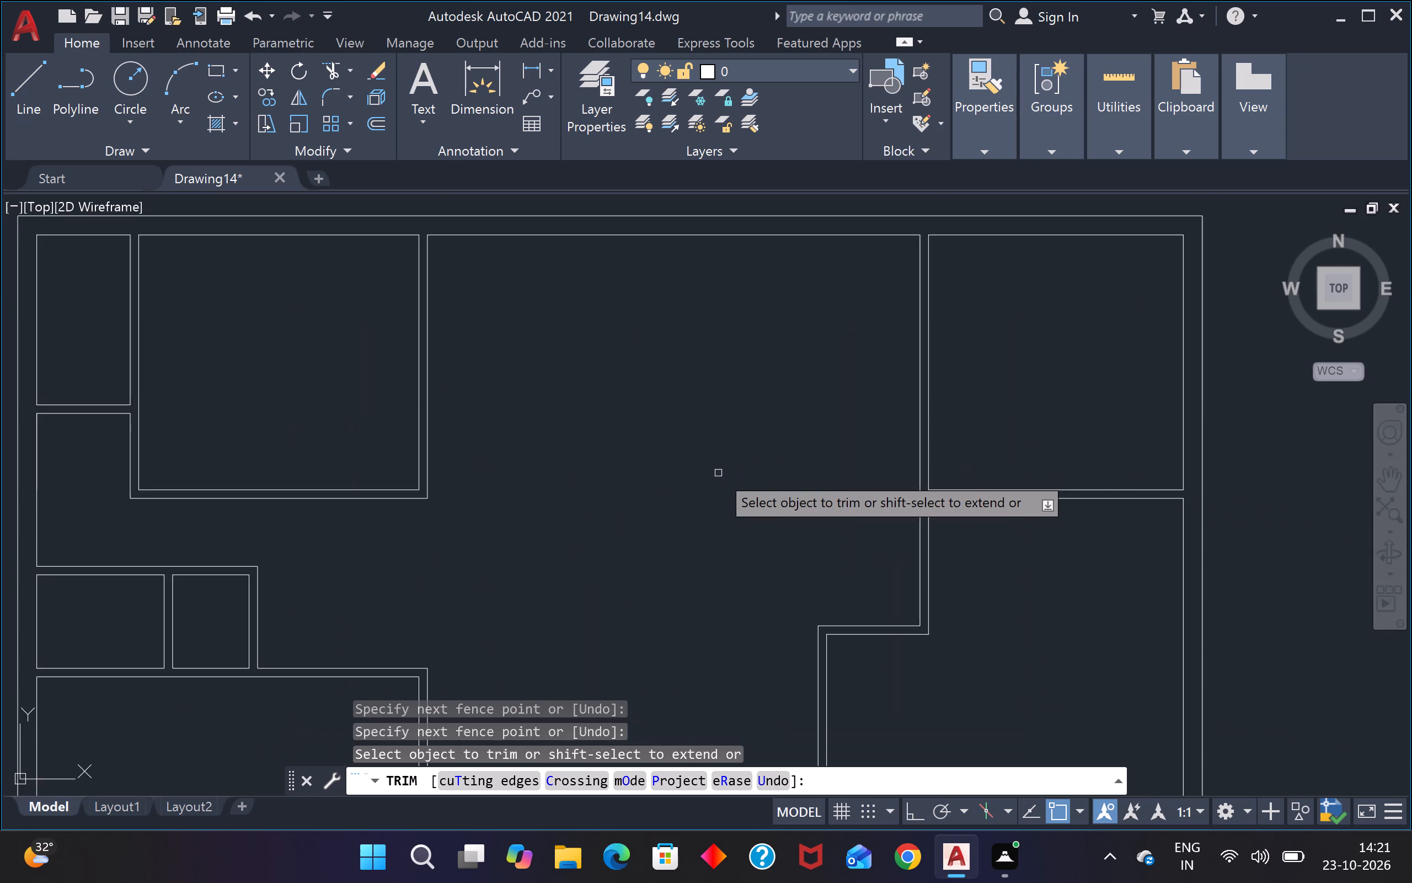
pyautogui.scroll(-2, 719, 473)
pyautogui.press('Escape')
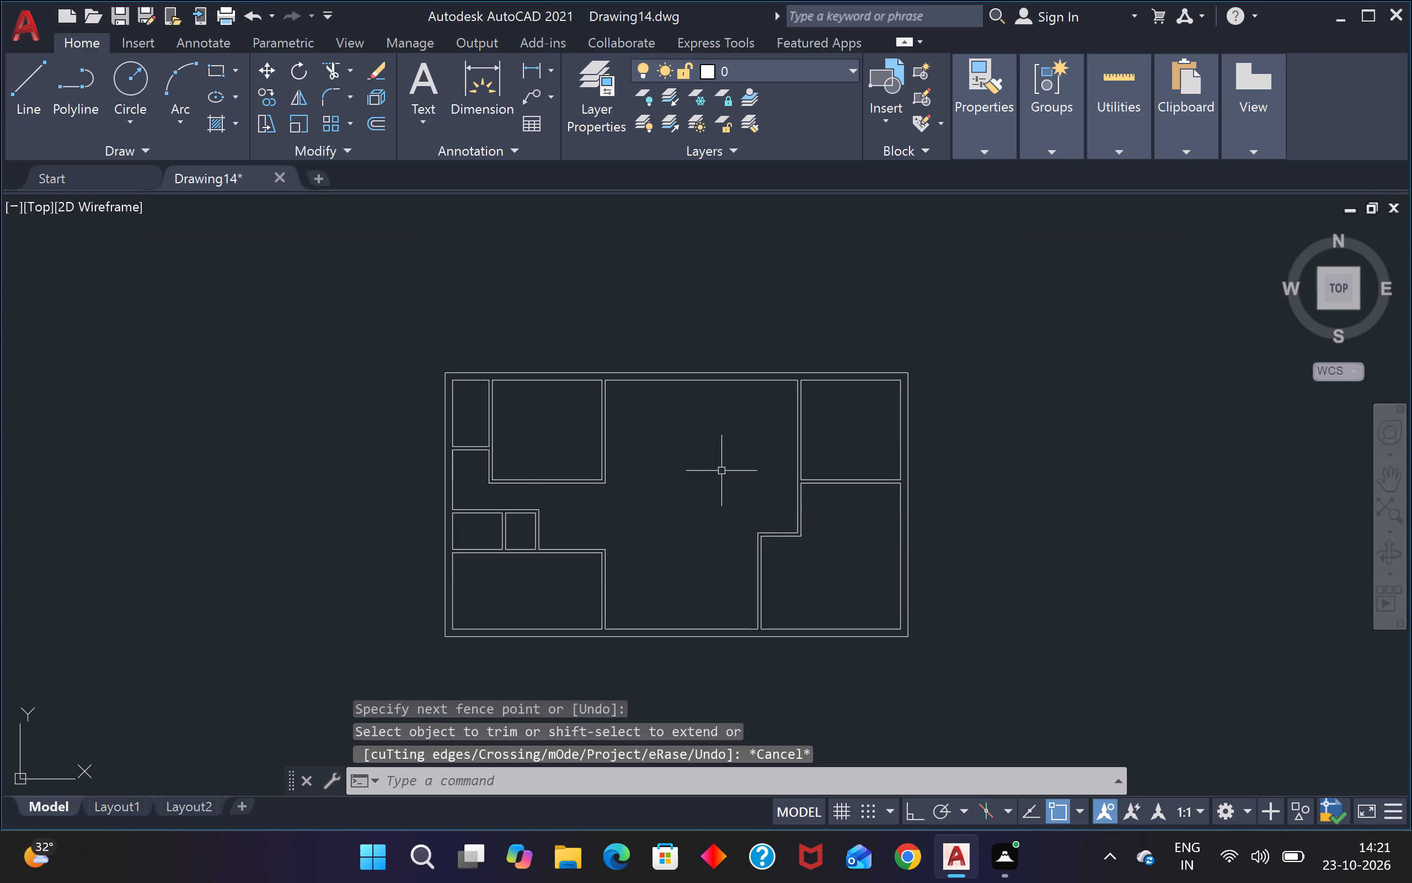
pyautogui.press('Escape')
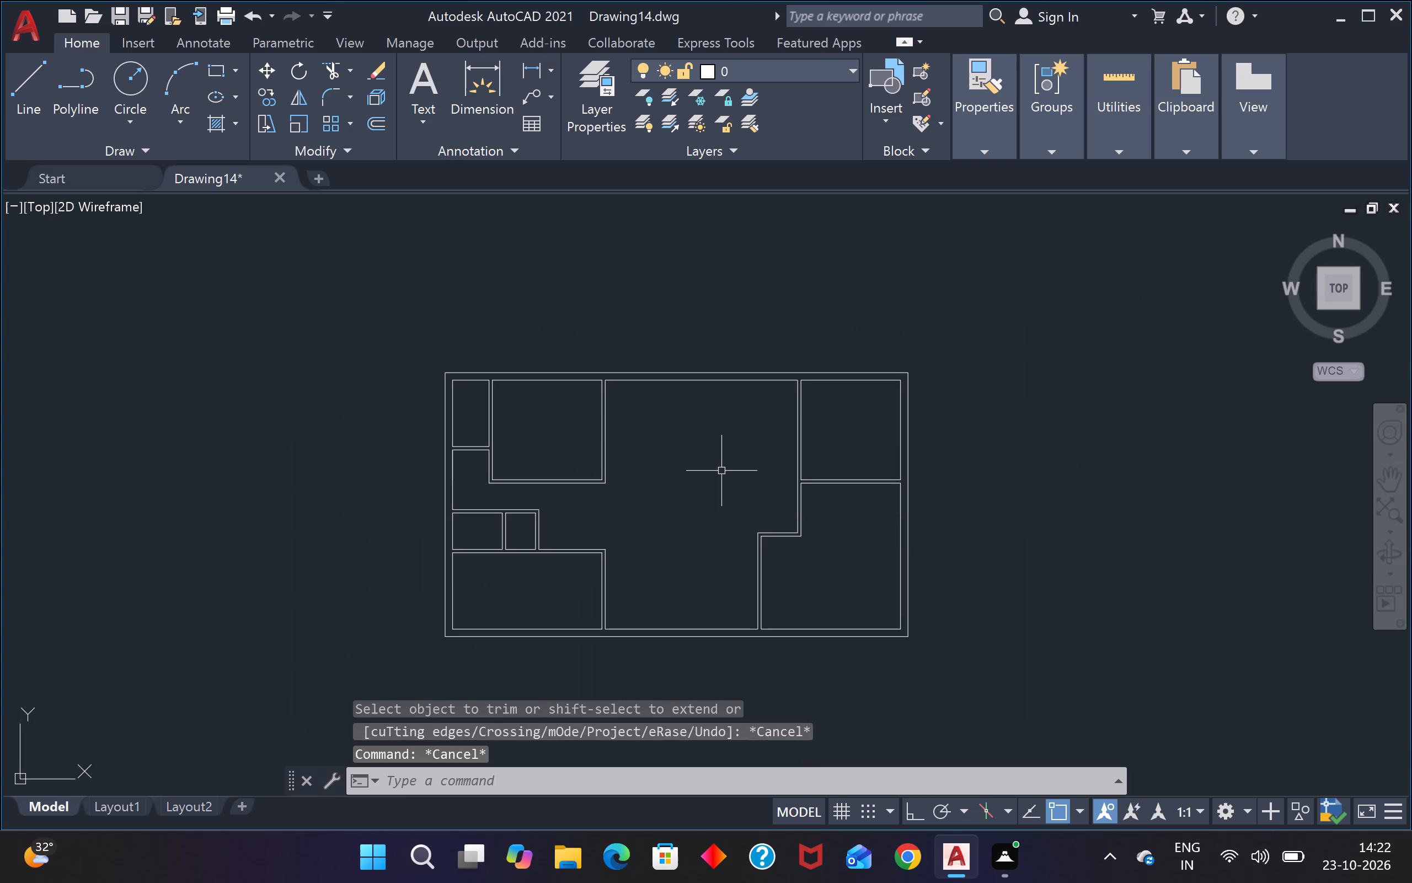
# Offset the top outer wall's inner line over the central open area 3'6" downward.
pyautogui.press('o')
pyautogui.press('space')
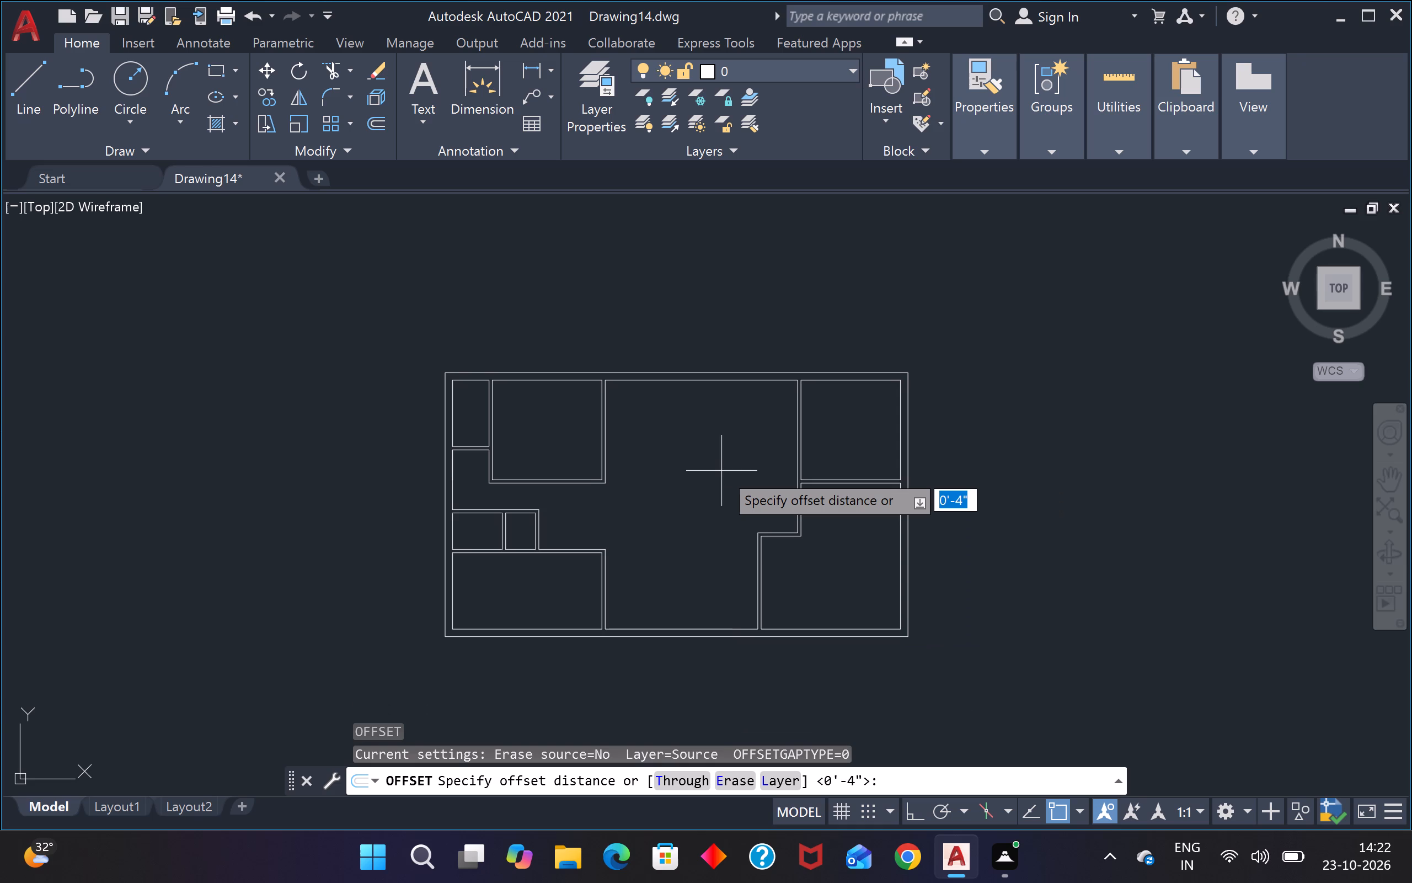
pyautogui.write("3'")
pyautogui.write('6"')
pyautogui.press('Return')
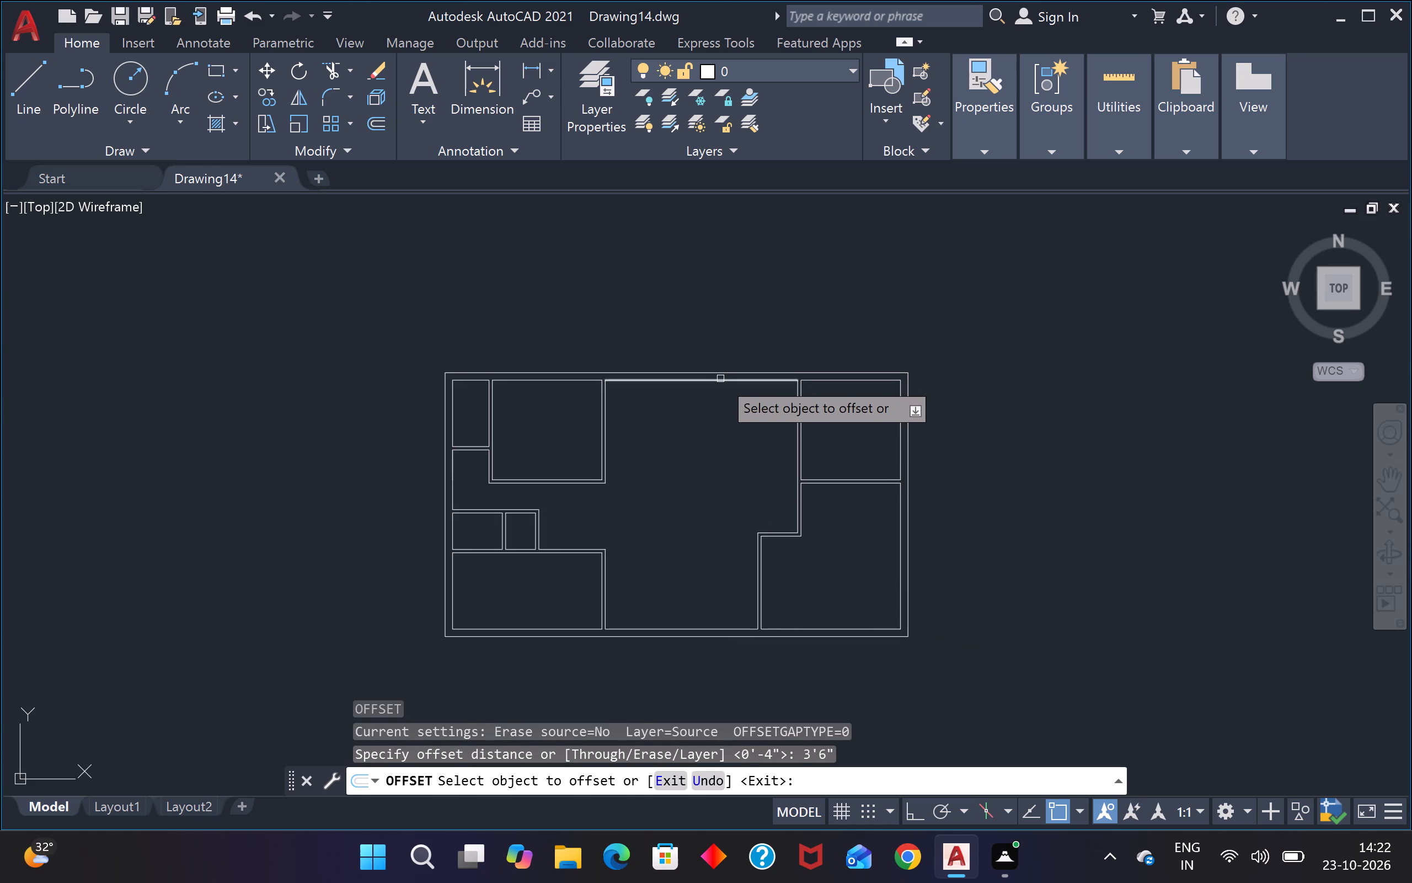
pyautogui.click(720, 379)
pyautogui.click(712, 450)
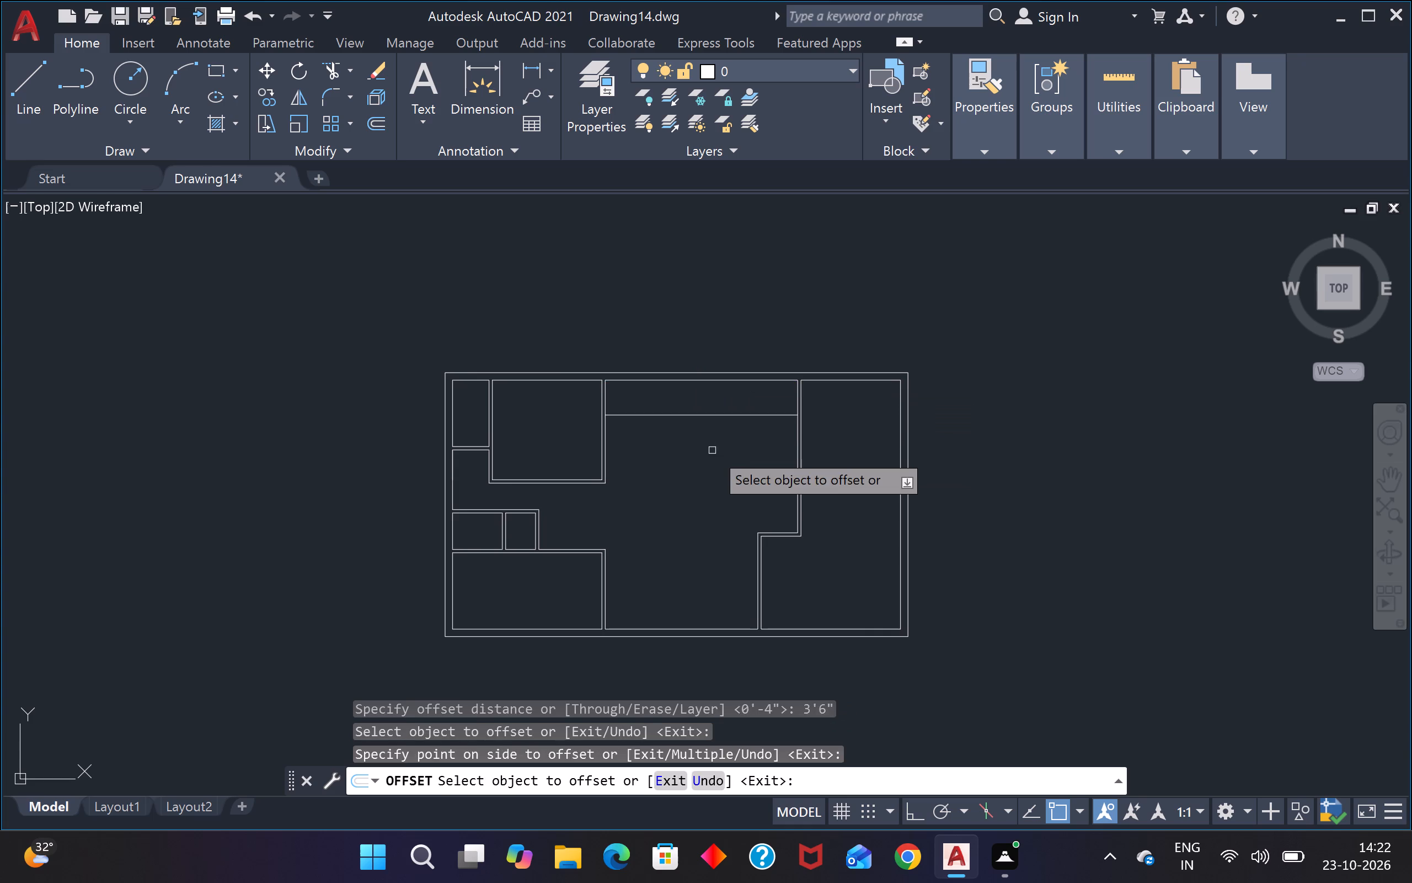
pyautogui.press('Escape')
# Offset the new horizontal line in the central open area 4" downward to form a partition.
pyautogui.write('o')
pyautogui.press('space')
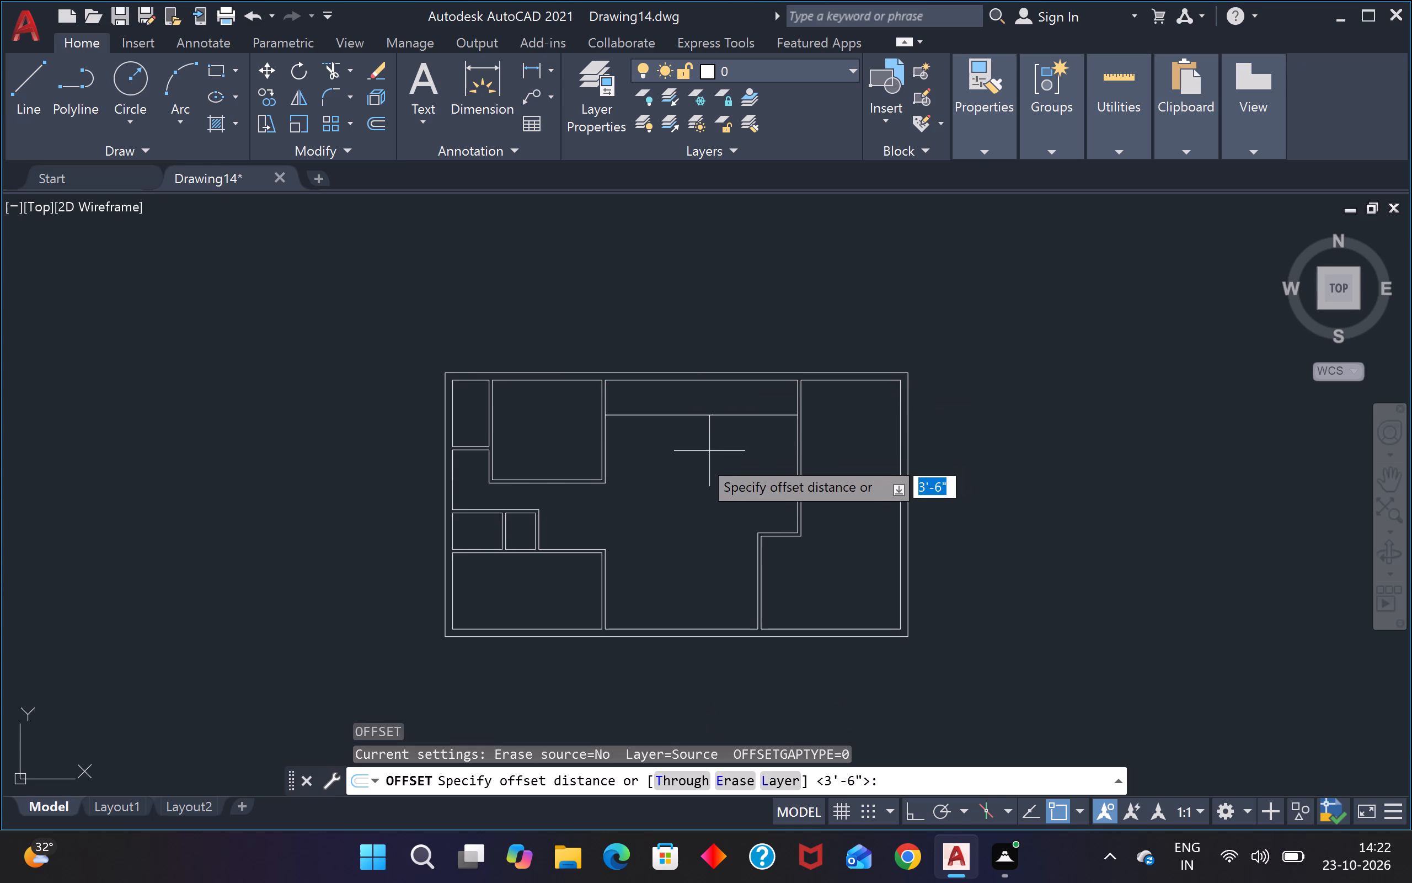
pyautogui.write('4"')
pyautogui.press('Return')
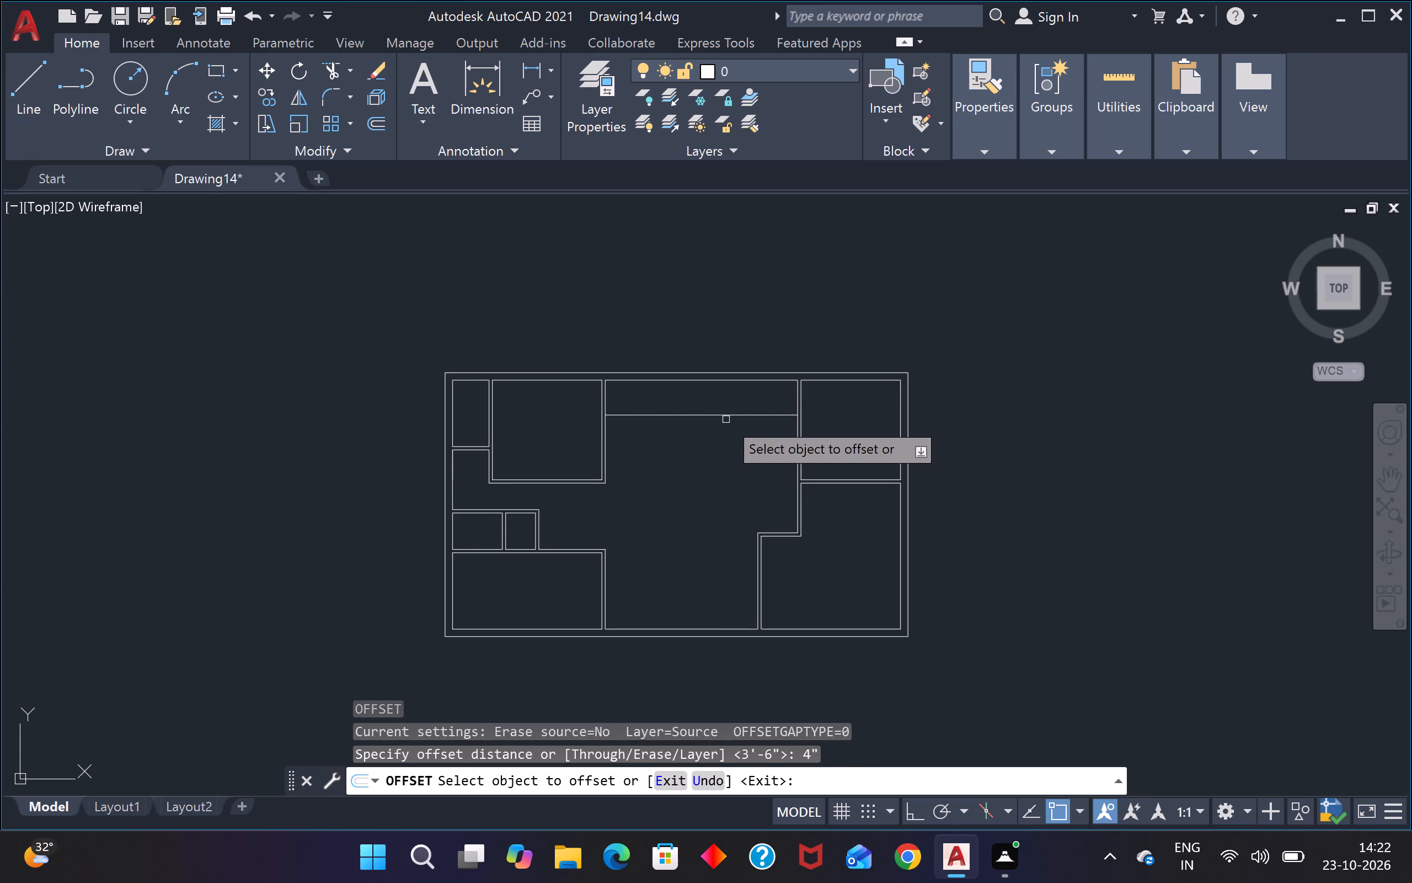
pyautogui.click(727, 415)
pyautogui.click(719, 449)
pyautogui.press('Escape')
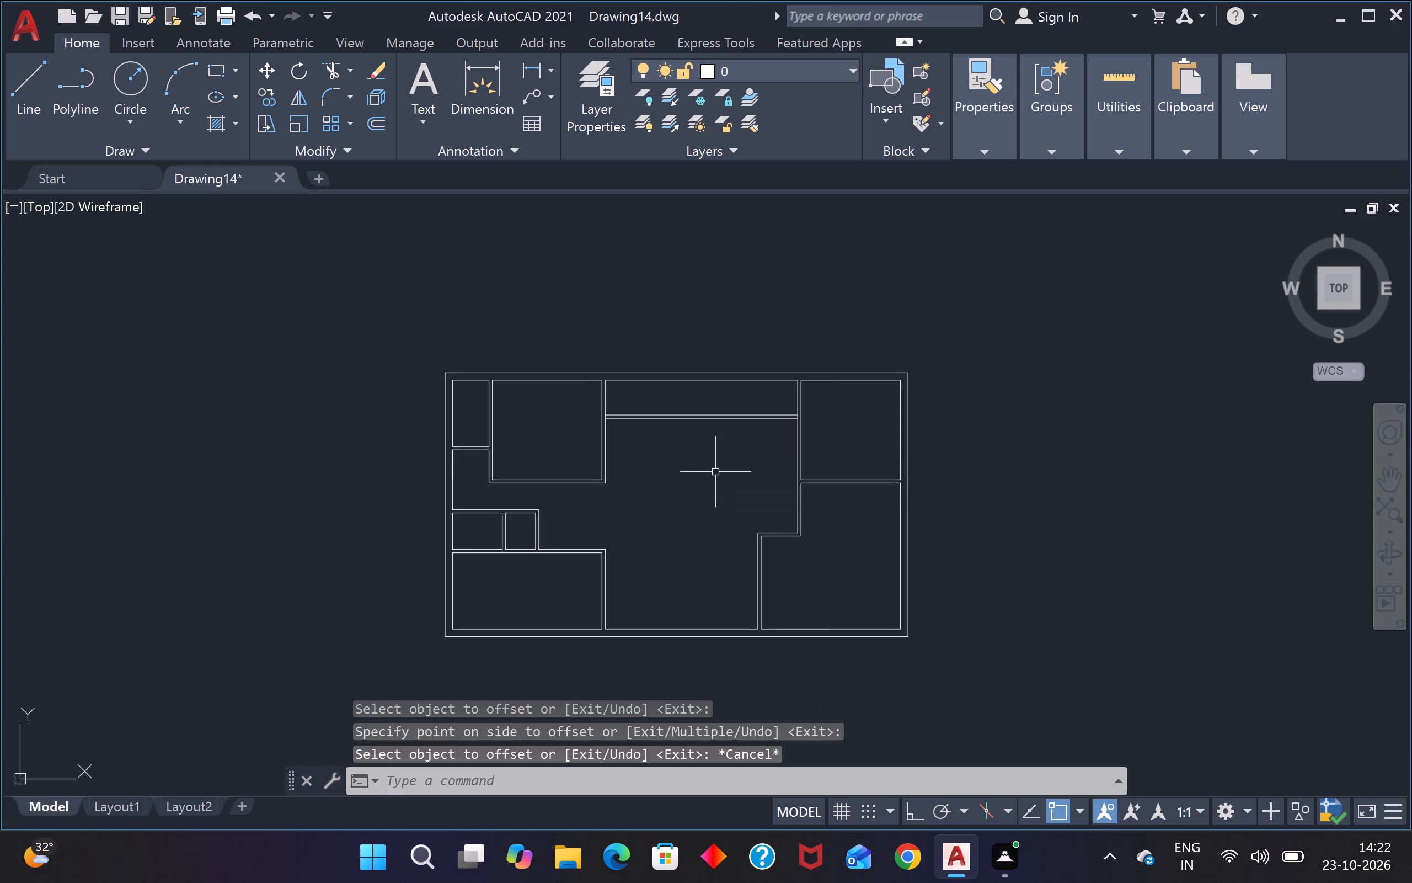
# Trim the adjoining vertical wall lines between the new 4" horizontal partition's two lines at both its left and right ends.
pyautogui.write('tr')
pyautogui.press('space')
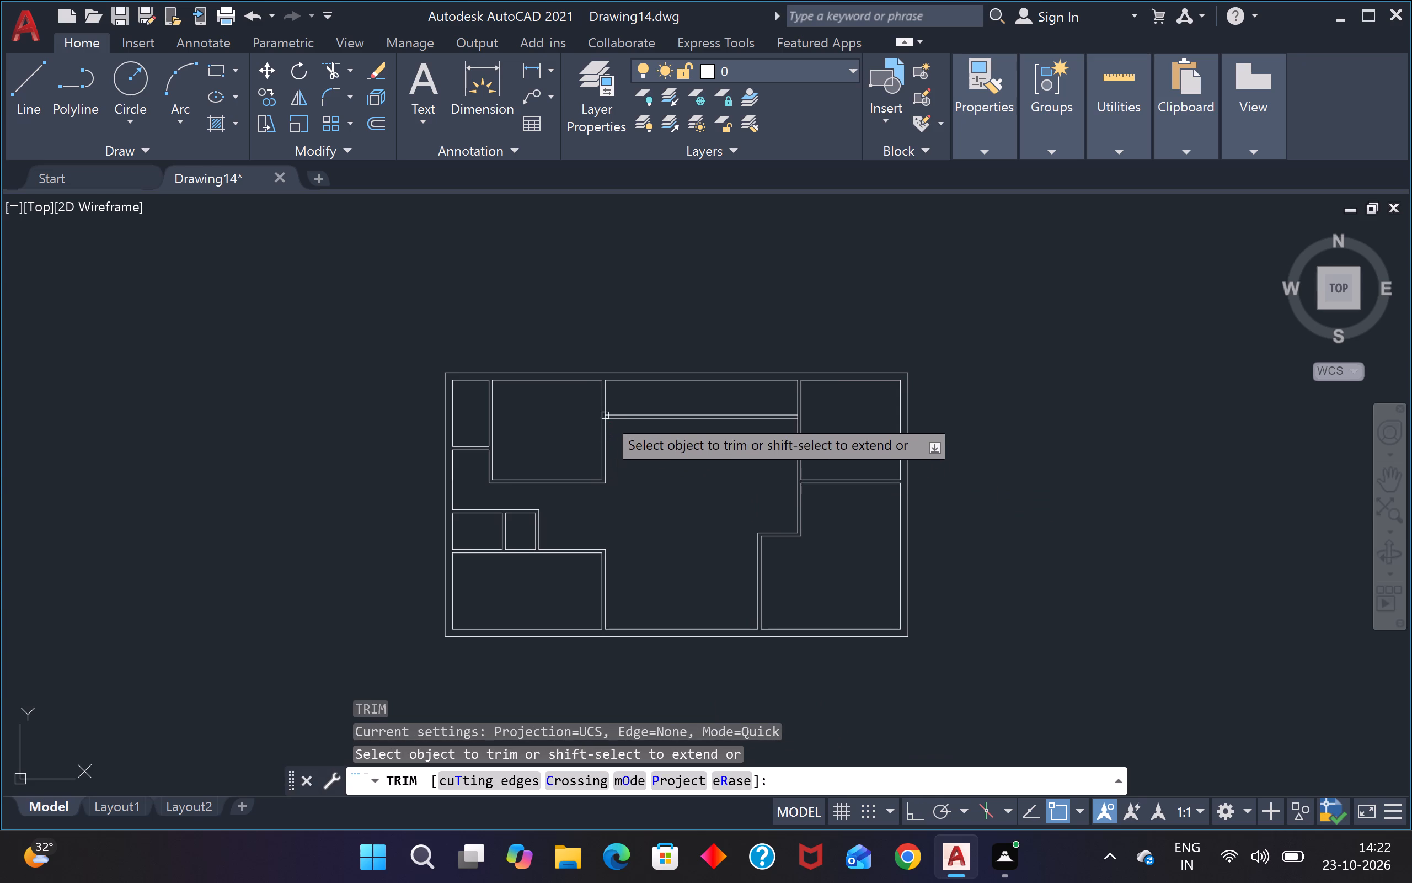
pyautogui.scroll(7, 606, 416)
pyautogui.click(601, 418)
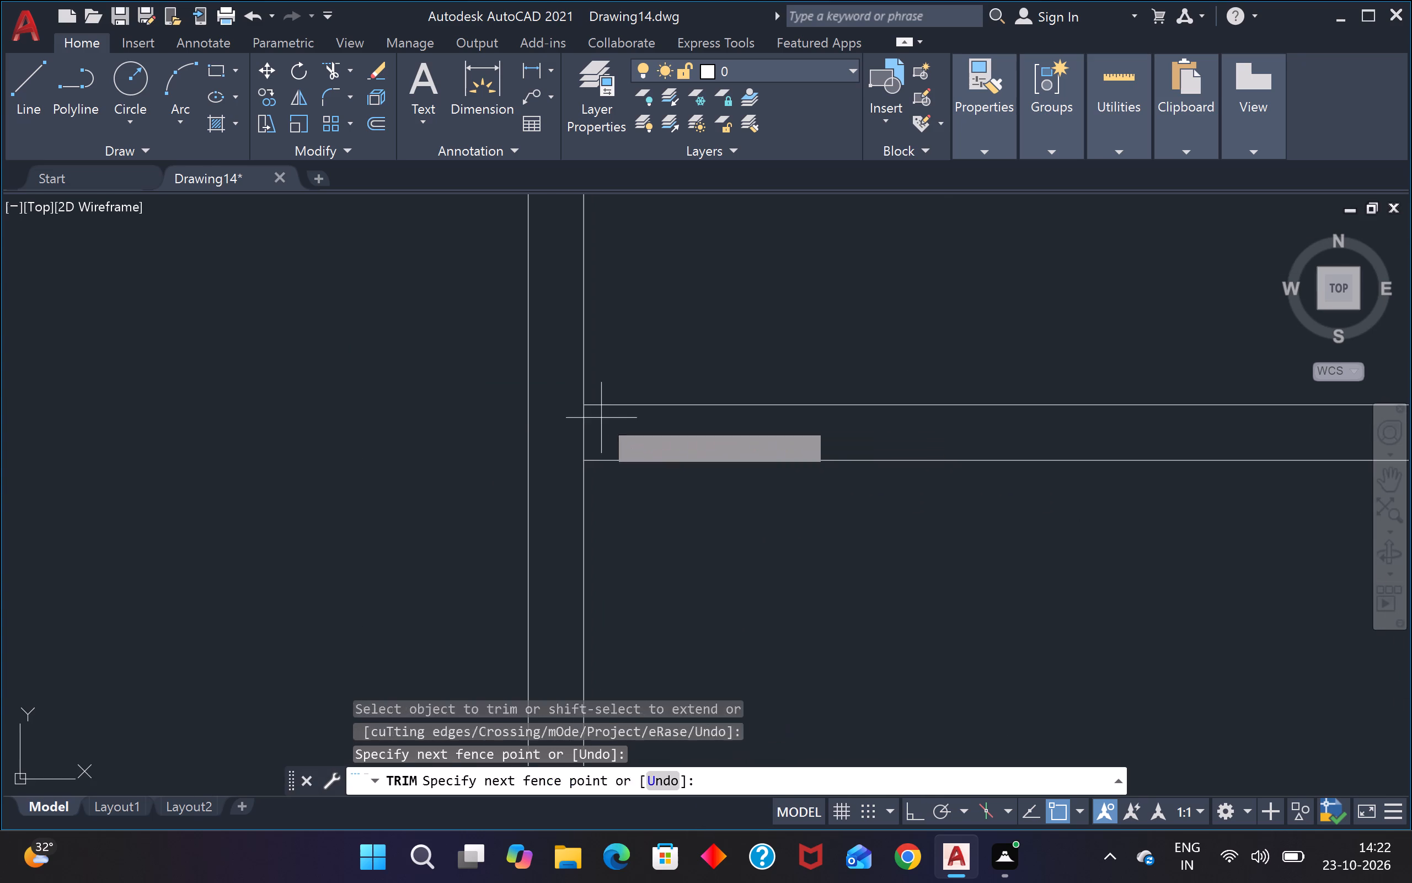
pyautogui.click(563, 424)
pyautogui.scroll(-8, 571, 425)
pyautogui.scroll(-1, 944, 447)
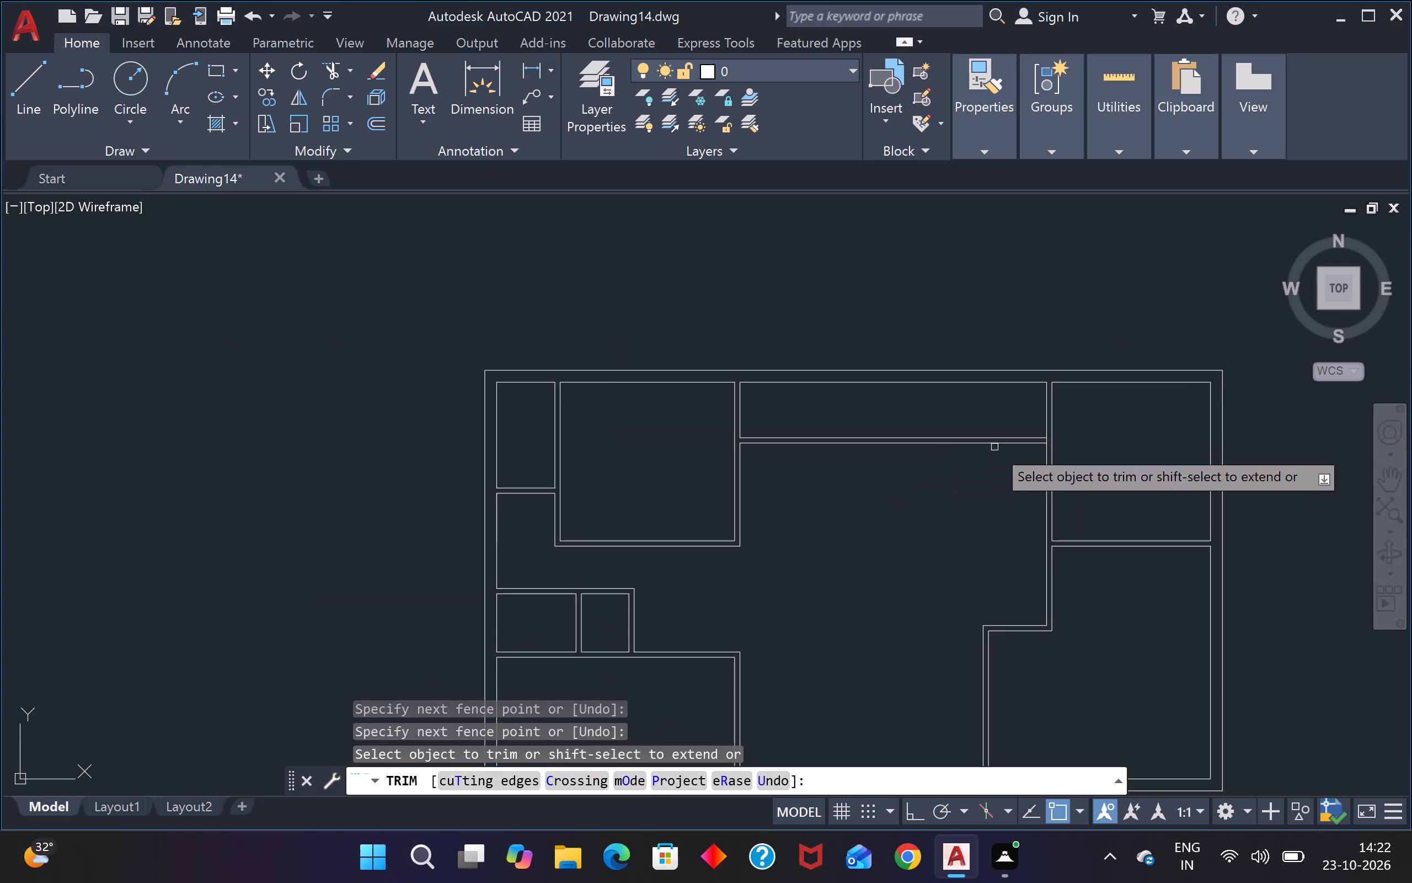
pyautogui.scroll(3, 1044, 442)
pyautogui.scroll(2, 959, 415)
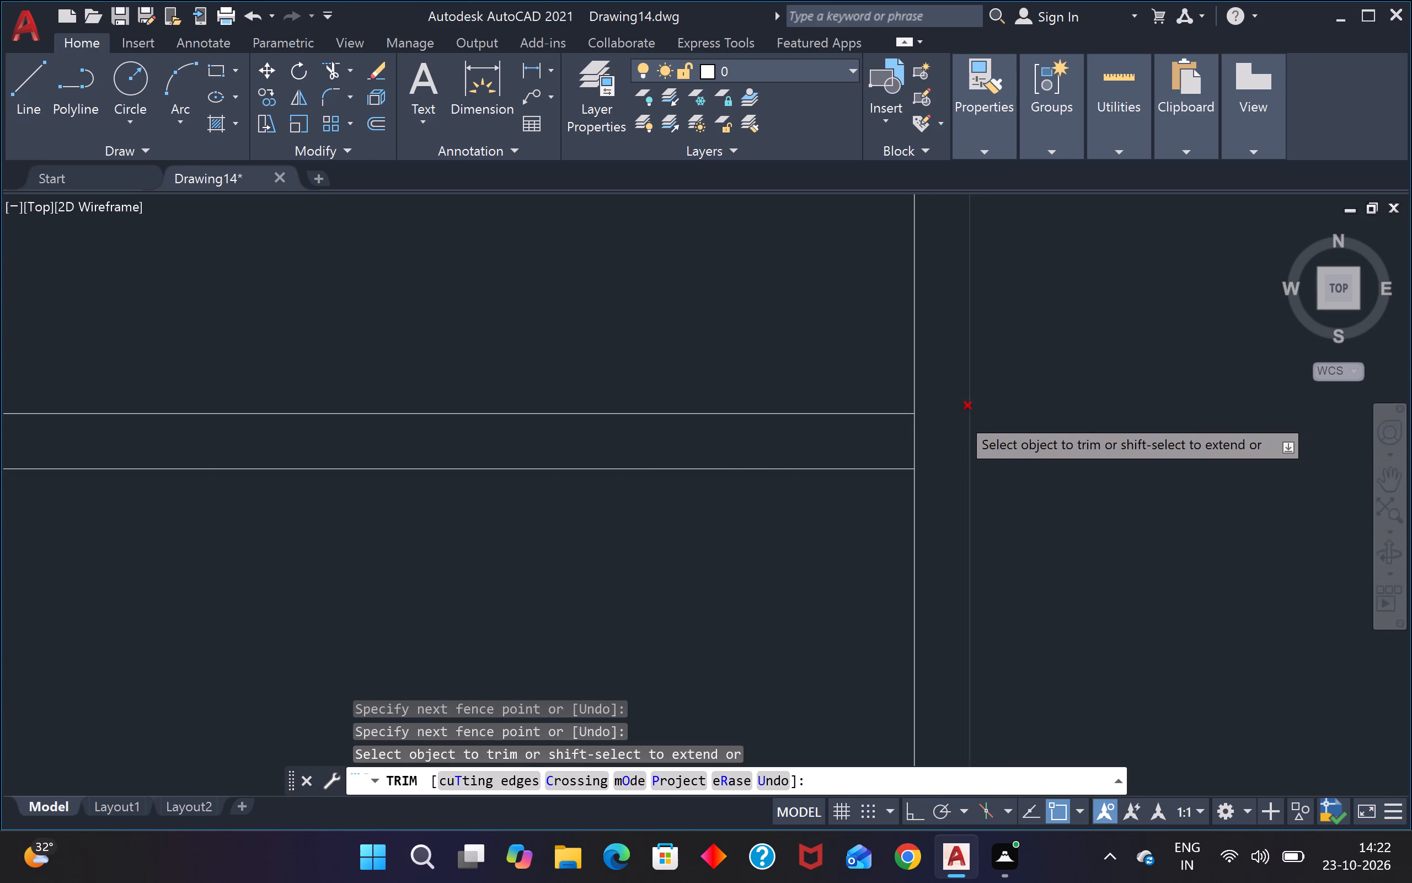
pyautogui.click(947, 423)
pyautogui.click(886, 429)
pyautogui.scroll(-5, 886, 429)
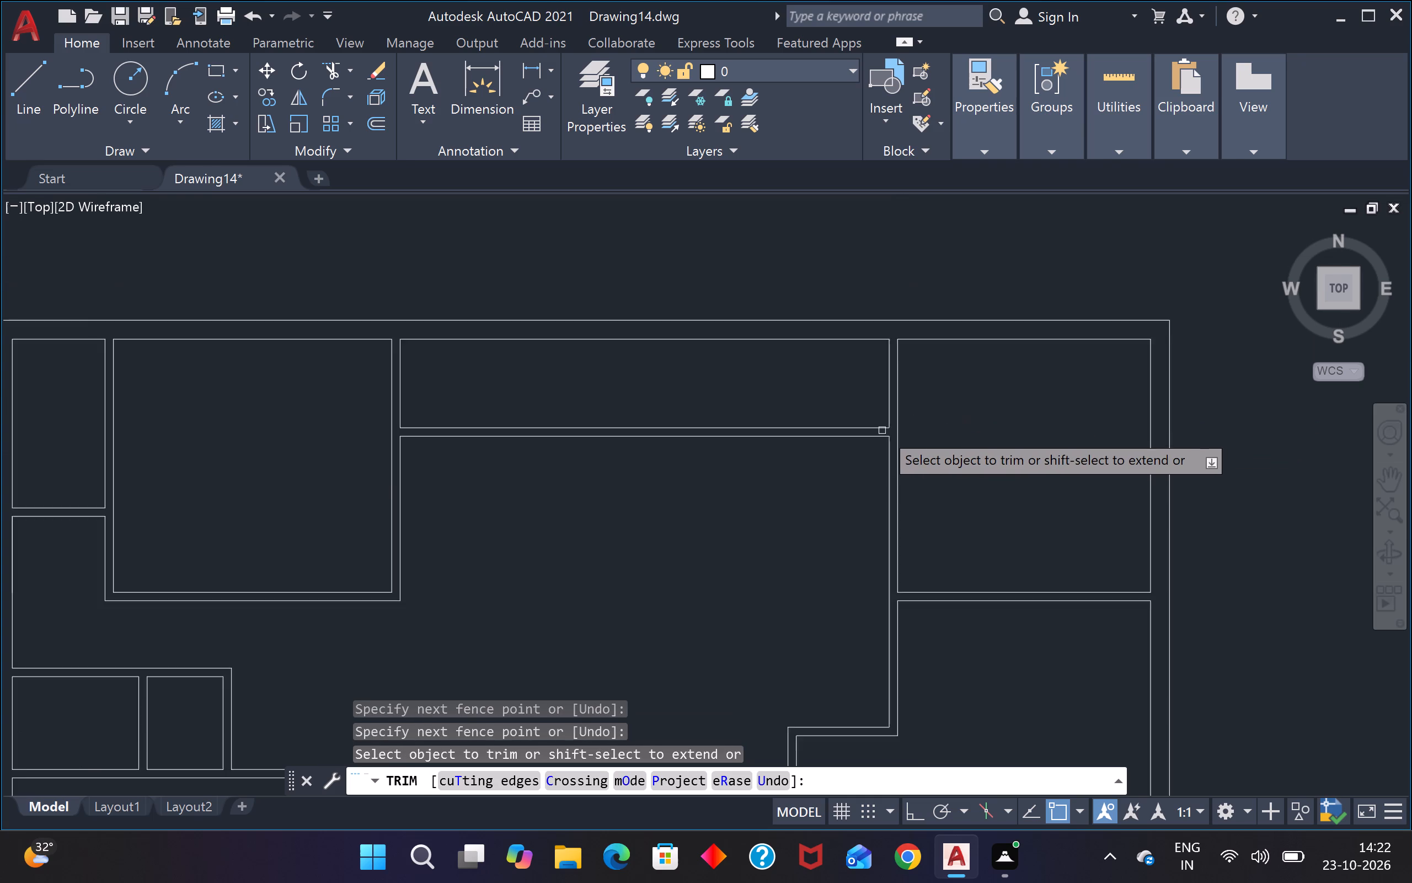
pyautogui.scroll(-2, 882, 430)
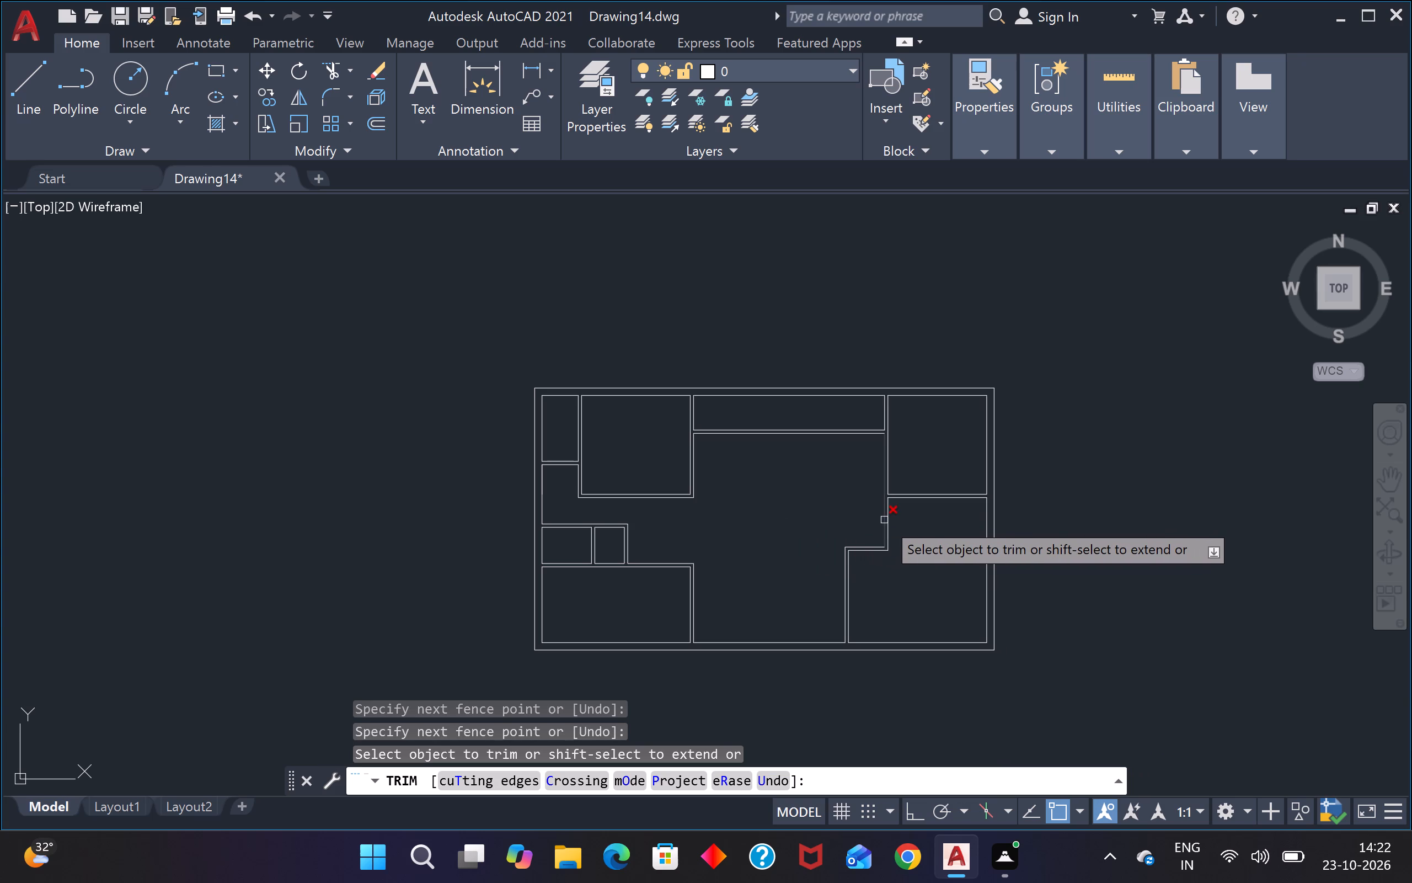
pyautogui.scroll(1, 884, 520)
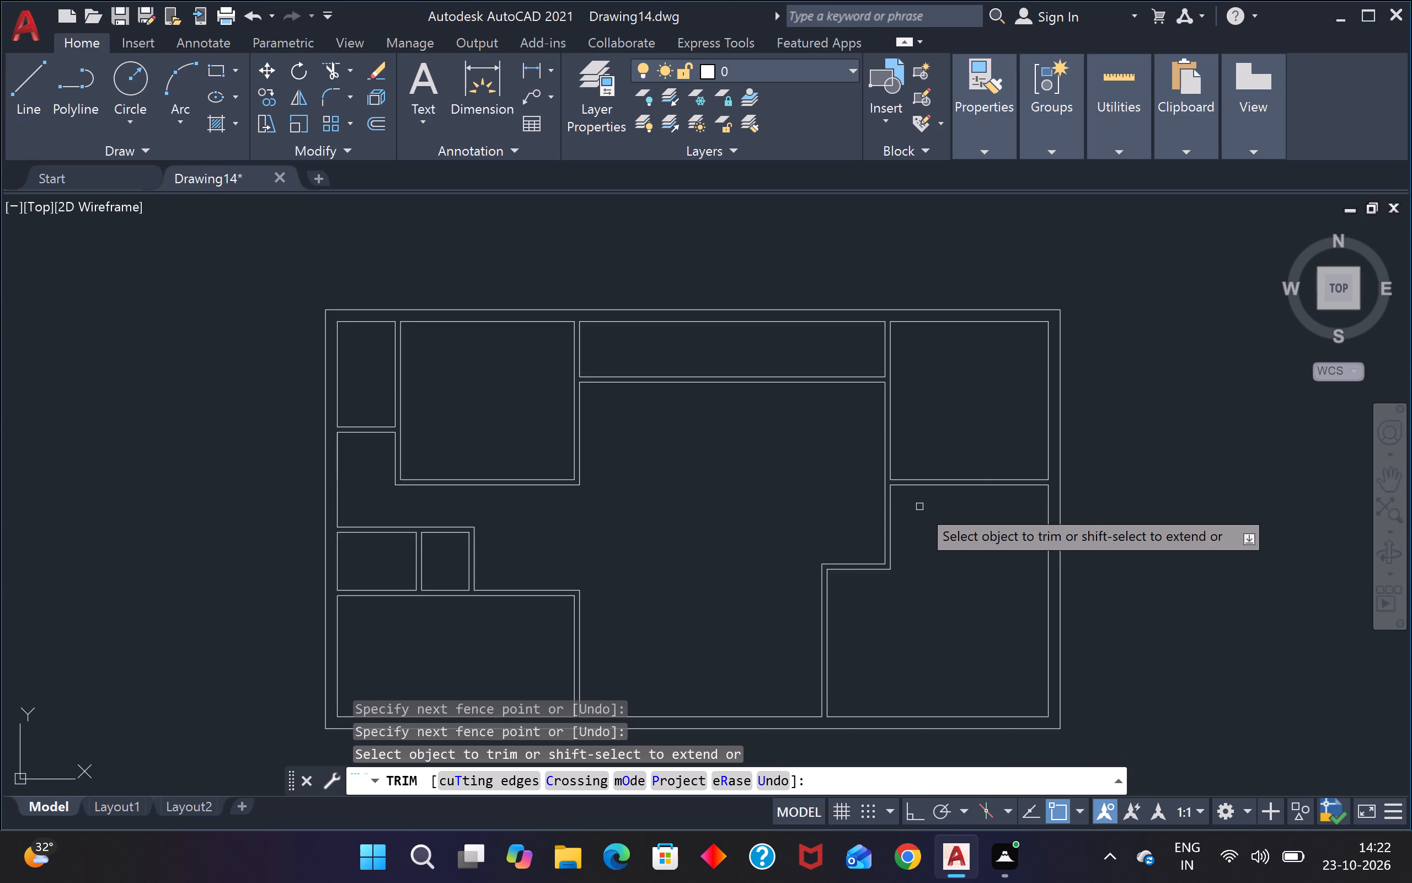
pyautogui.scroll(2, 913, 504)
pyautogui.press('Escape')
pyautogui.press('Escape')
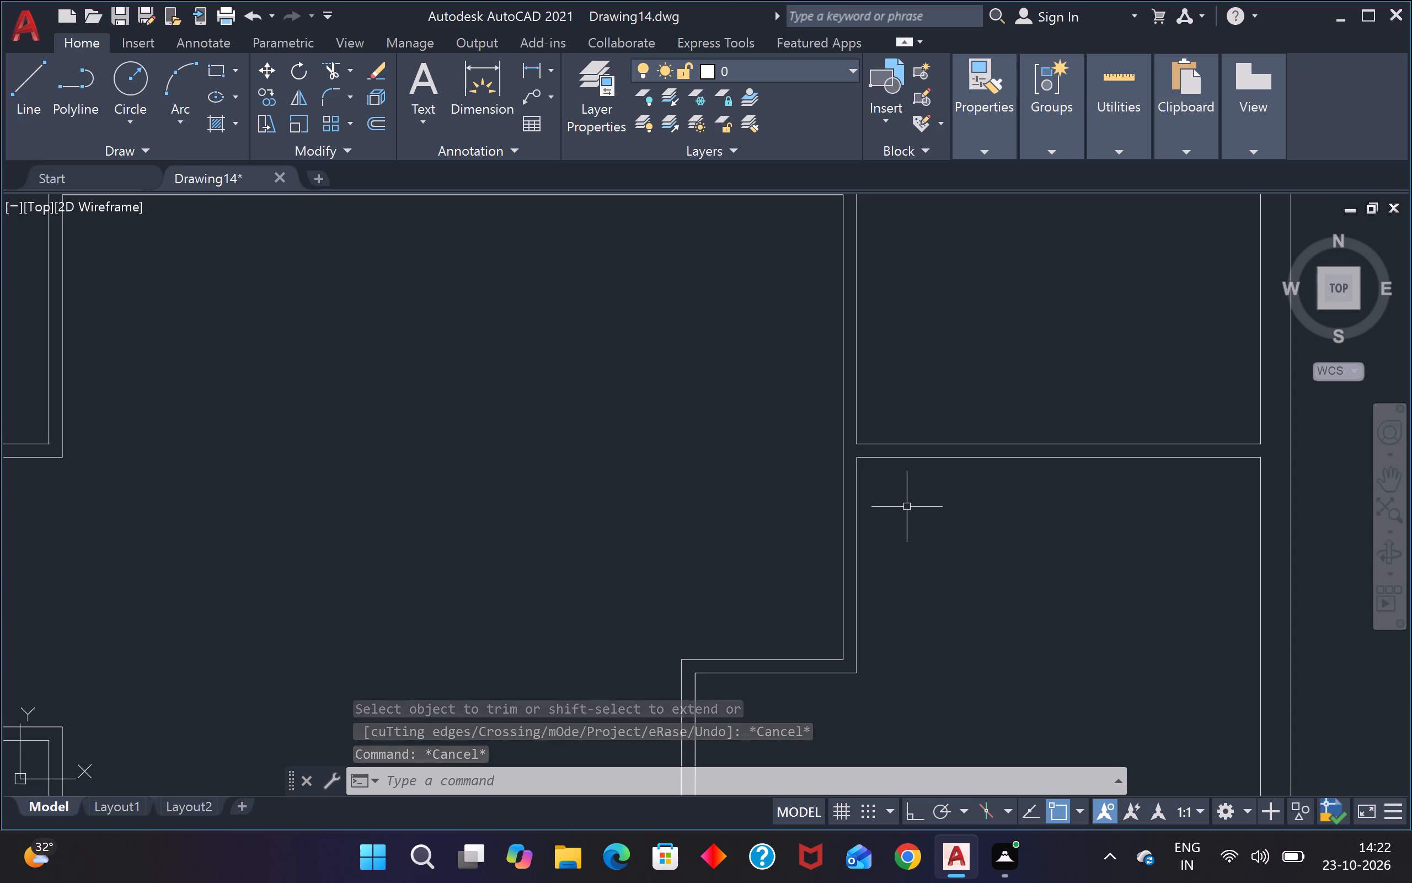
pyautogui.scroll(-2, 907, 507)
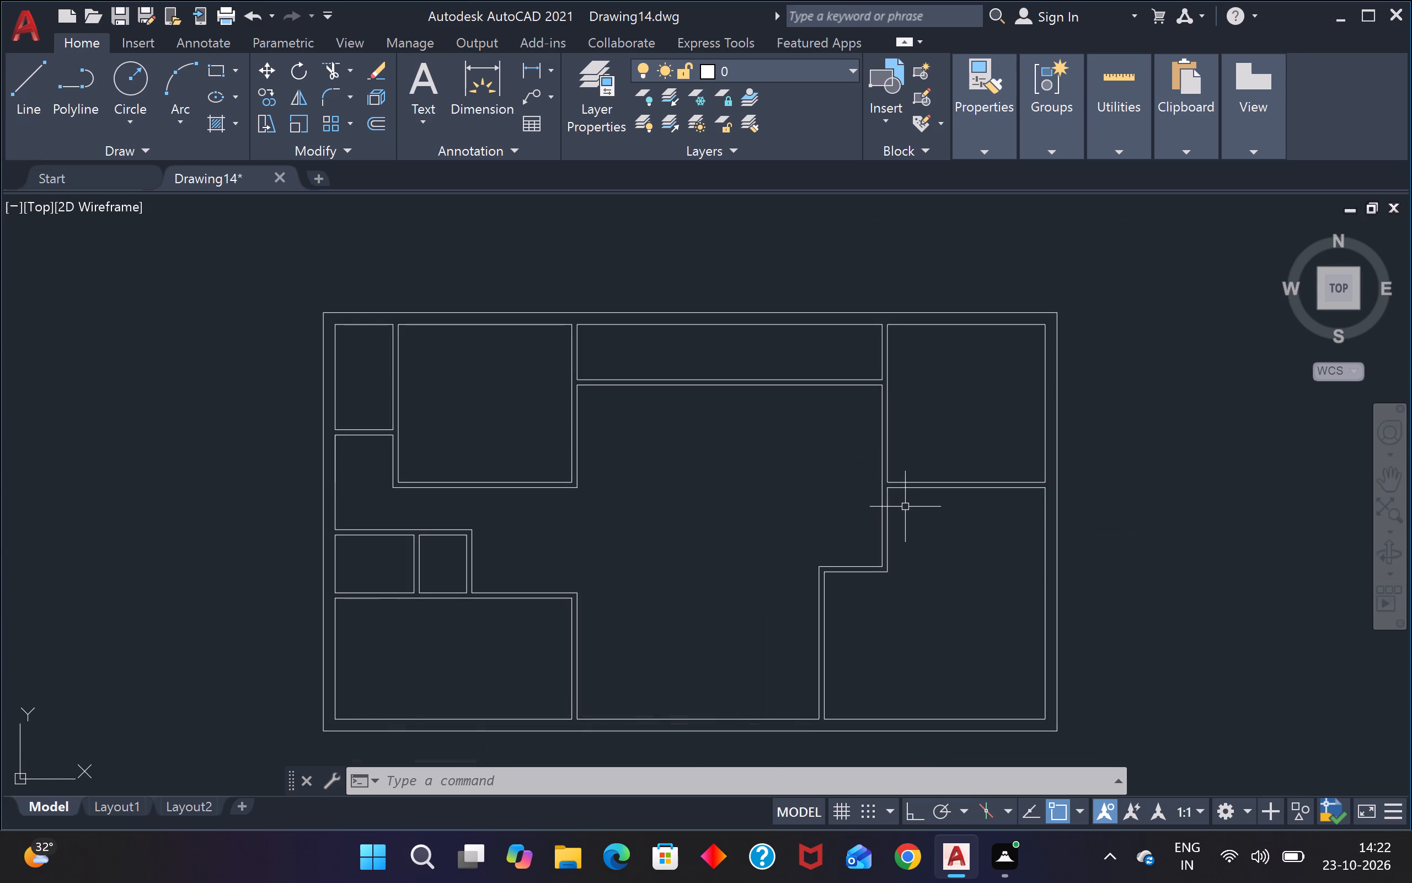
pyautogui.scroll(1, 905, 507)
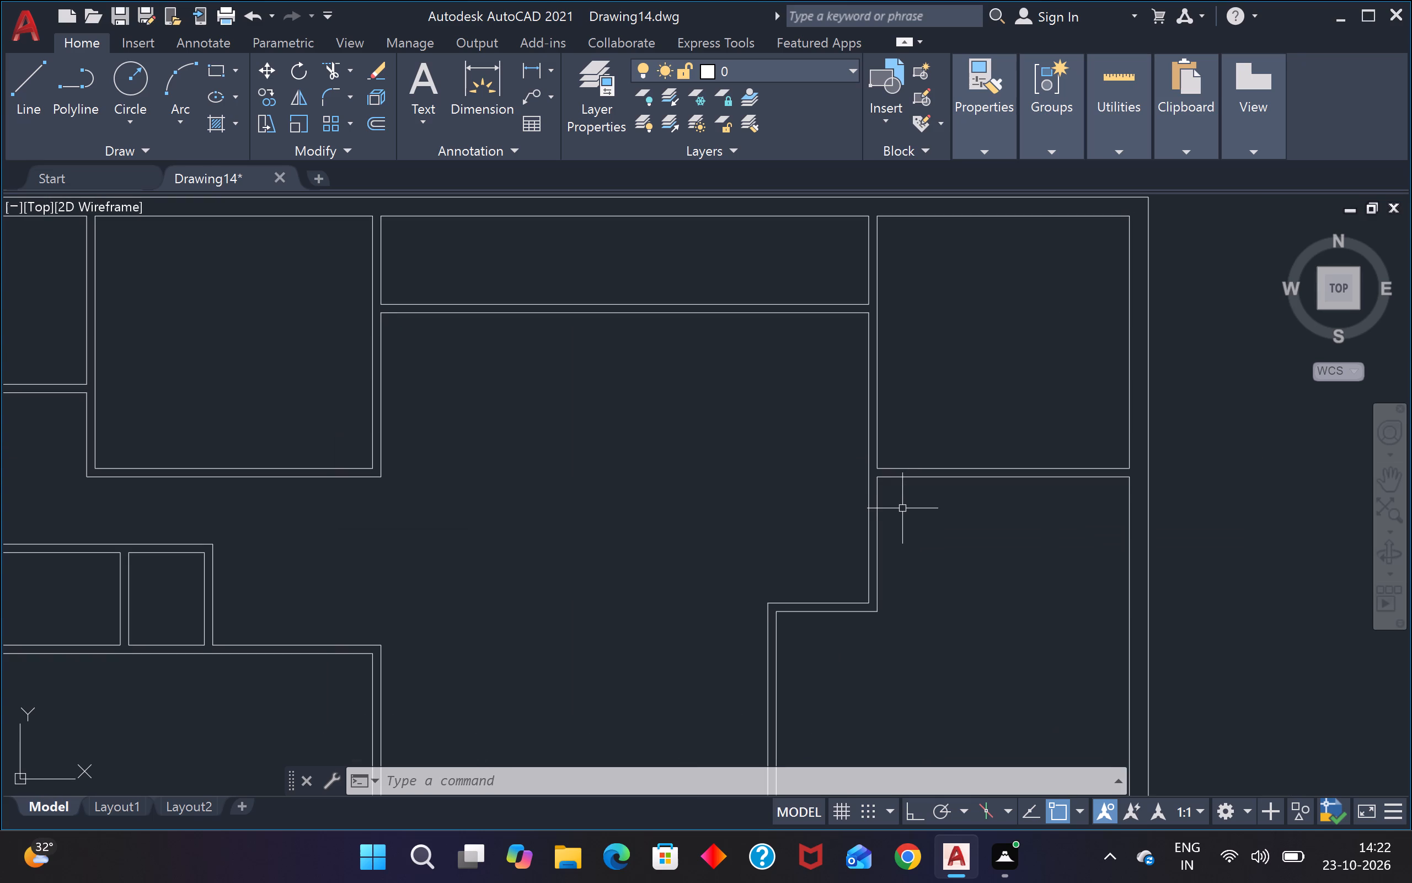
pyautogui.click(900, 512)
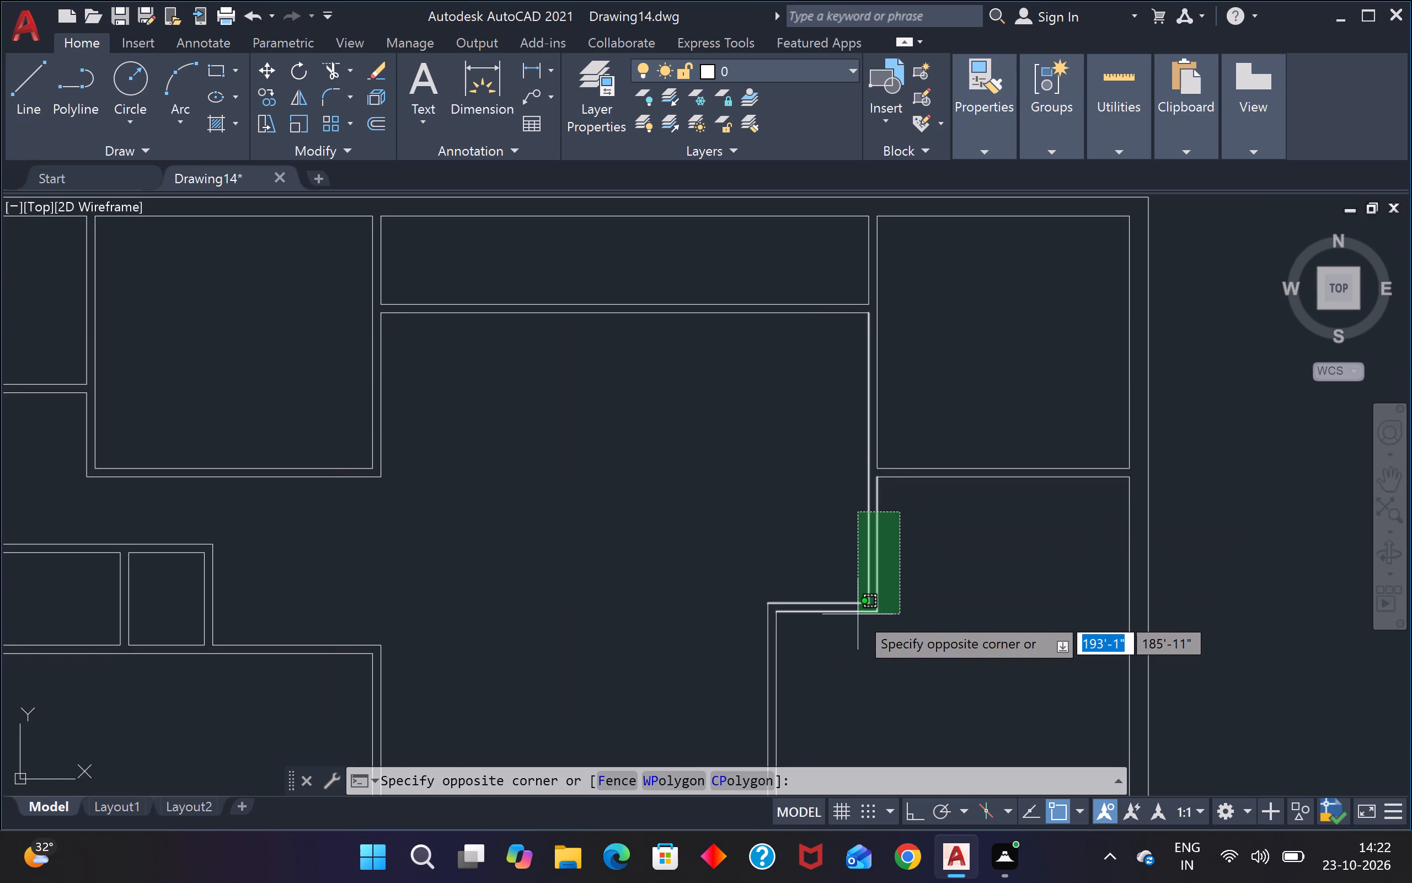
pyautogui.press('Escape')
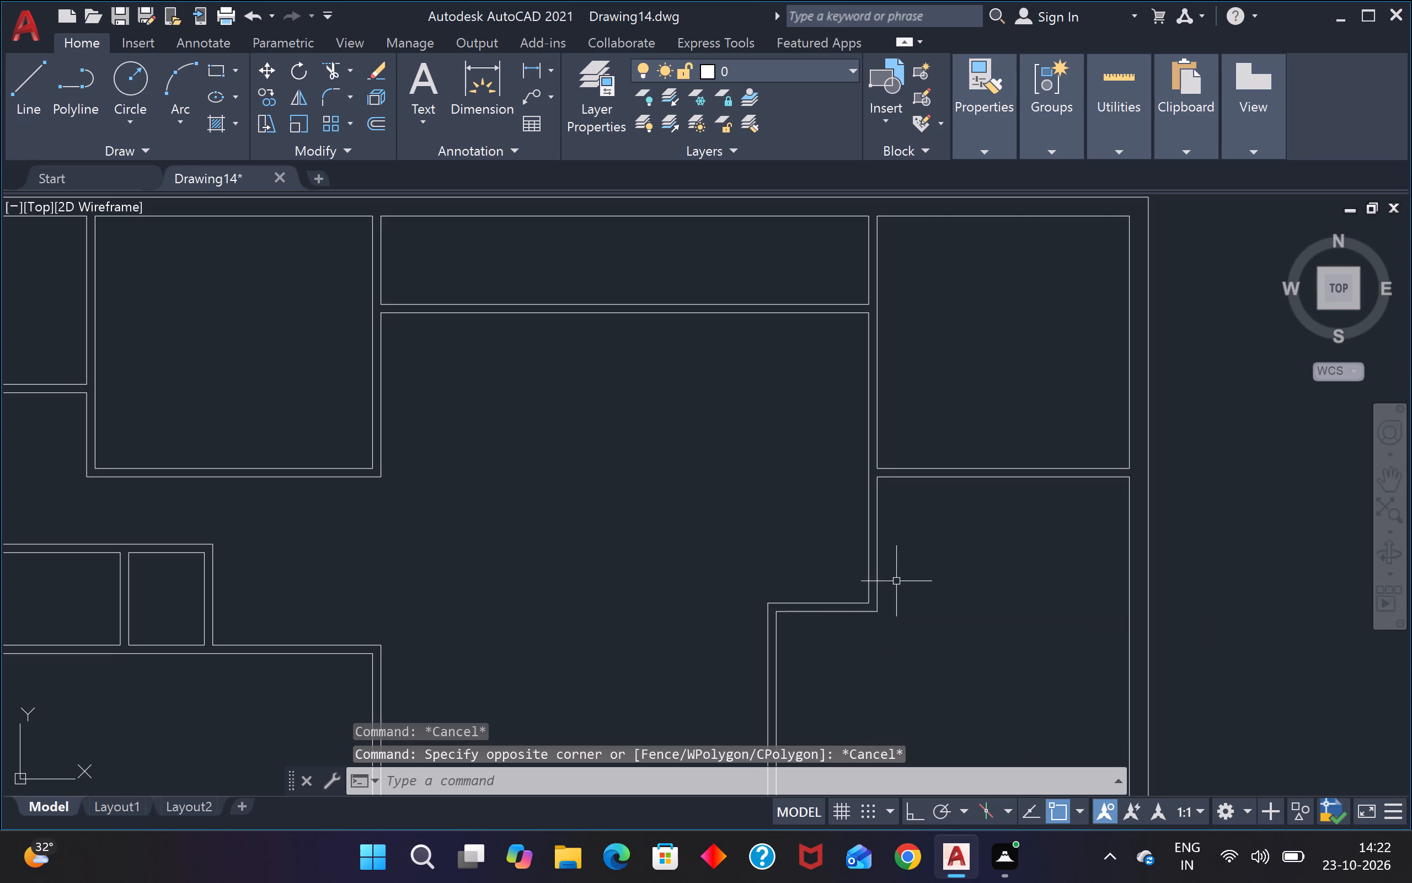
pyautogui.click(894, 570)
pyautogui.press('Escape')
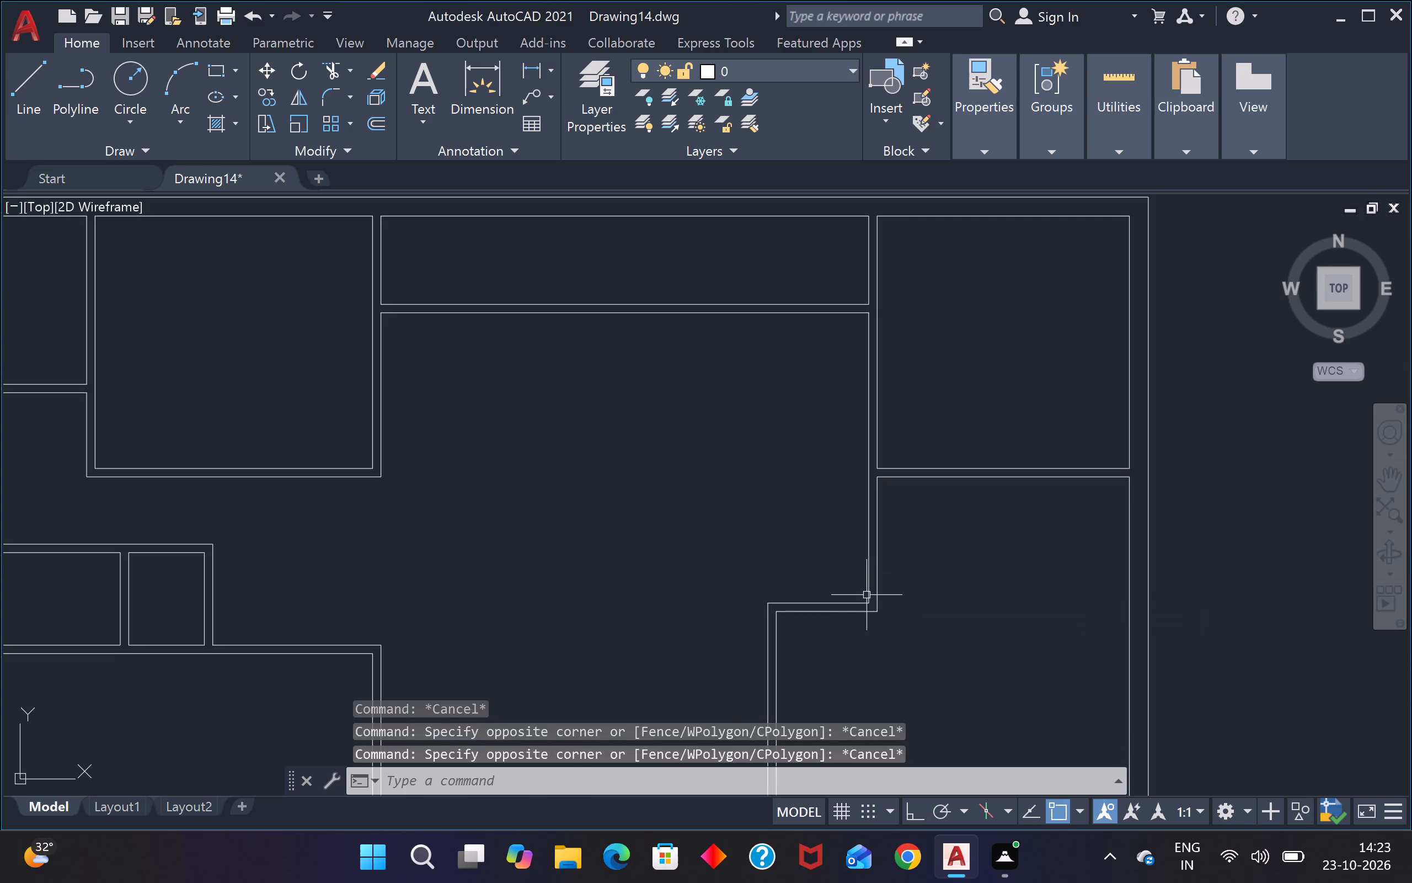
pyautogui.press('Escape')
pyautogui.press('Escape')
# Extend the upper line of the right-side horizontal partition left to the outer line of the vertical partition.
pyautogui.press('e')
pyautogui.write('x')
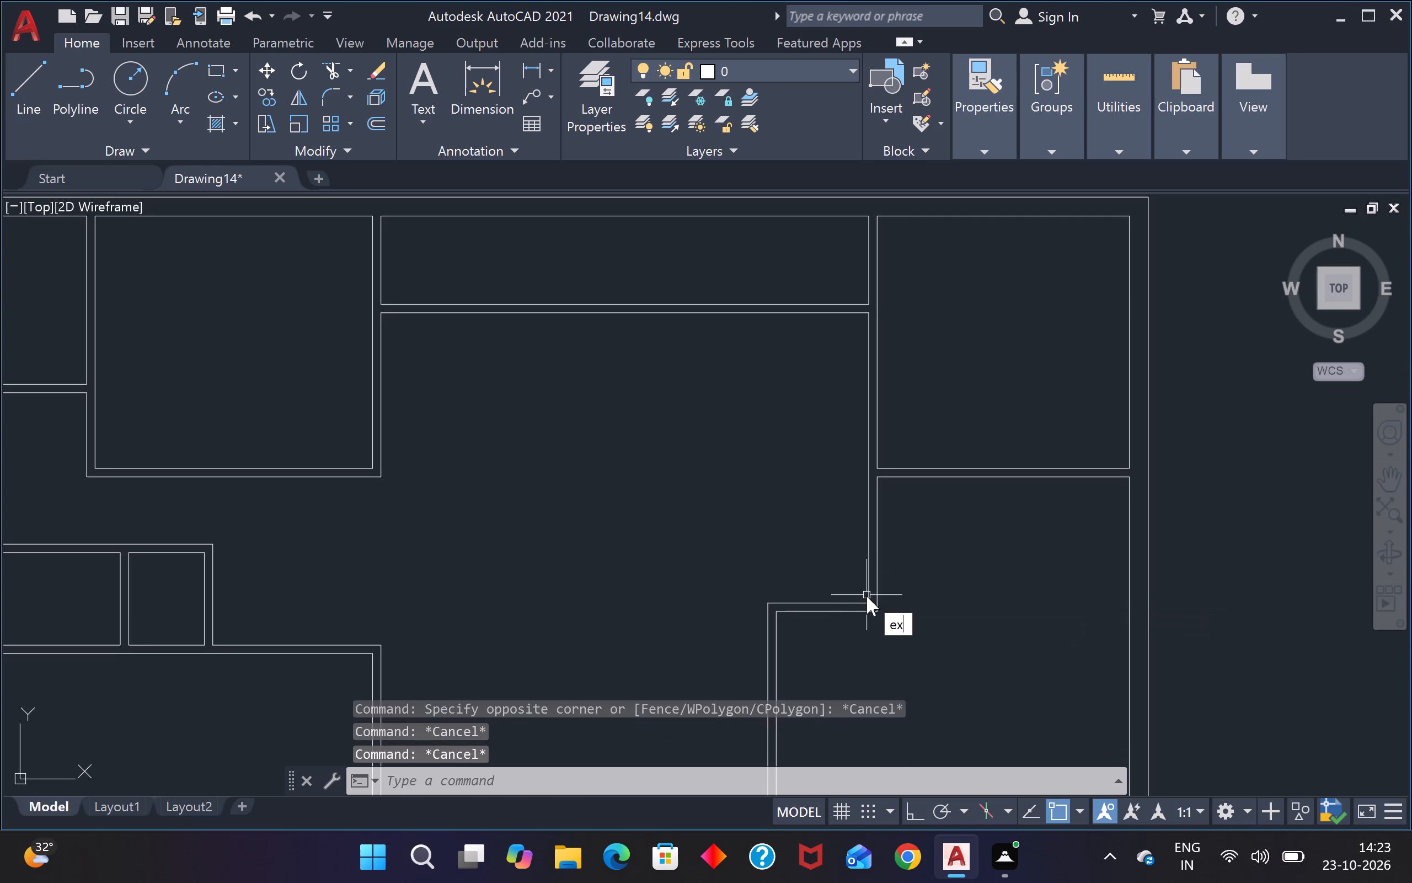
pyautogui.press('space')
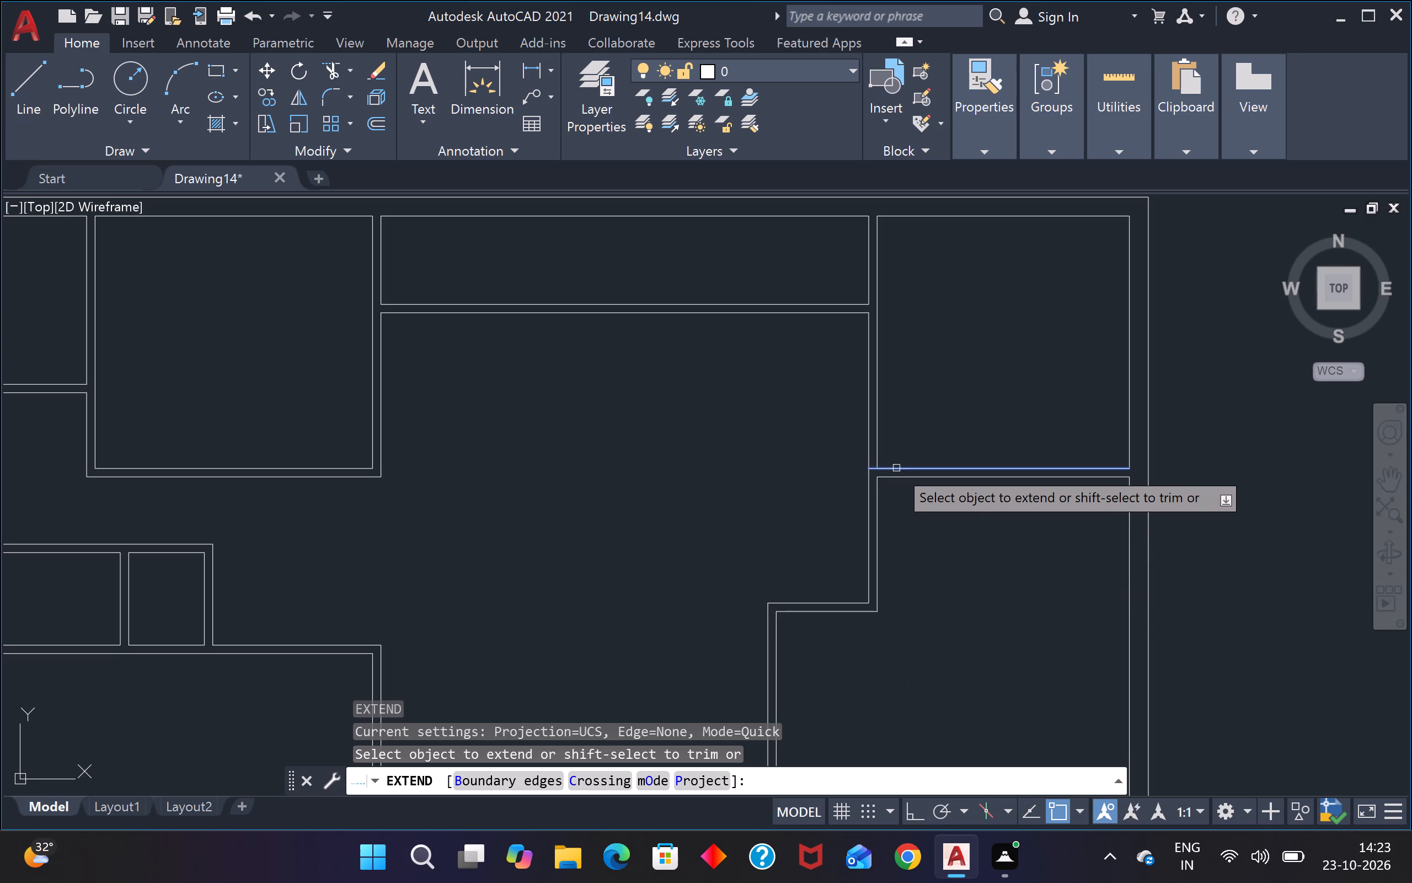
pyautogui.click(896, 468)
pyautogui.press('Escape')
pyautogui.press('Escape')
# Trim the vertical partition's left line between the central horizontal partition and the extended line of the right-side partition.
pyautogui.scroll(2, 869, 482)
pyautogui.press('t')
pyautogui.press('r')
pyautogui.press('space')
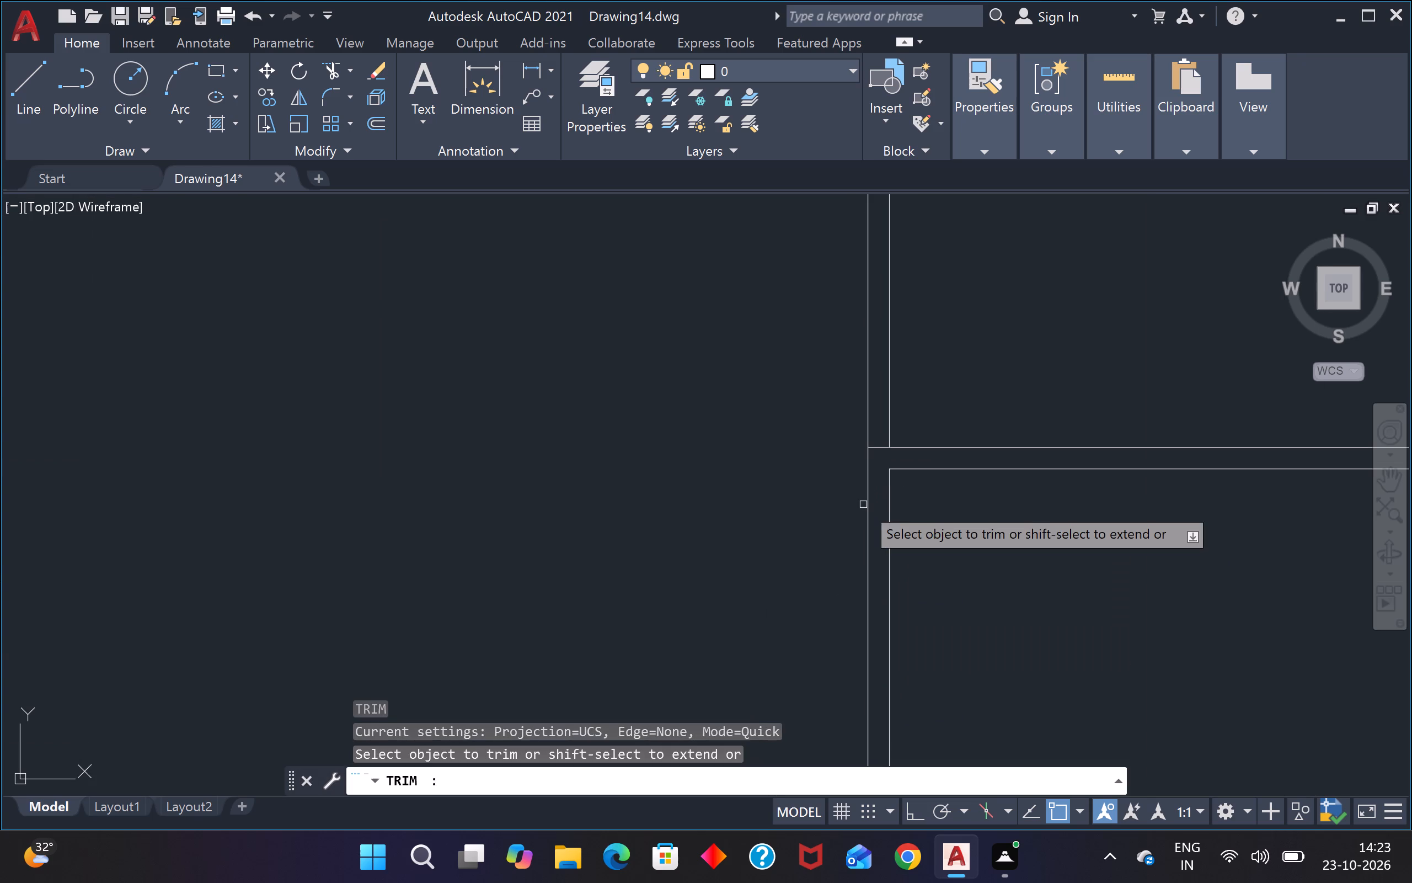
pyautogui.click(869, 435)
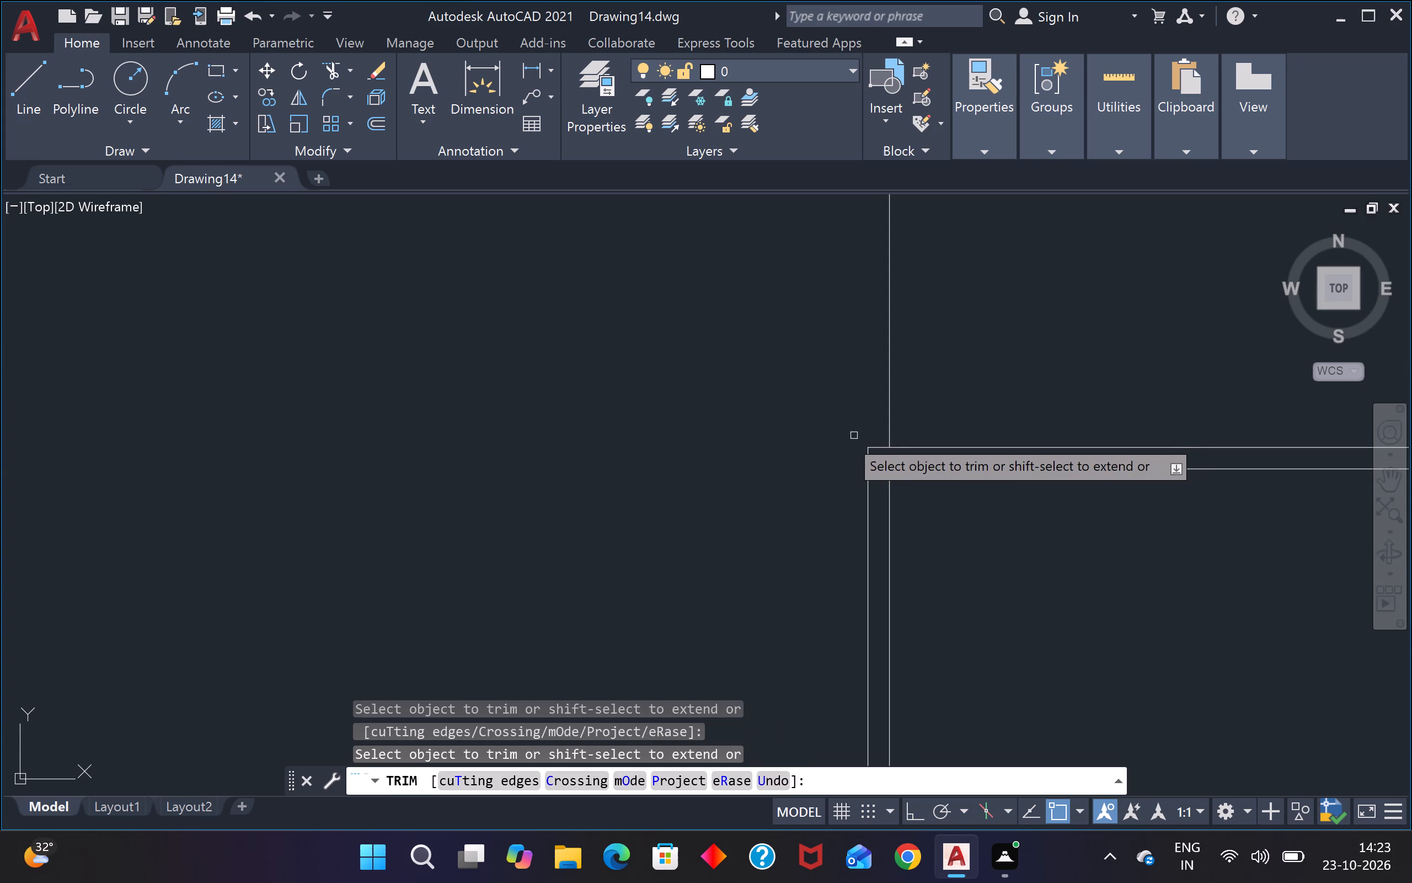
pyautogui.press('Escape')
pyautogui.scroll(-4, 838, 438)
pyautogui.press('Escape')
pyautogui.press('Escape')
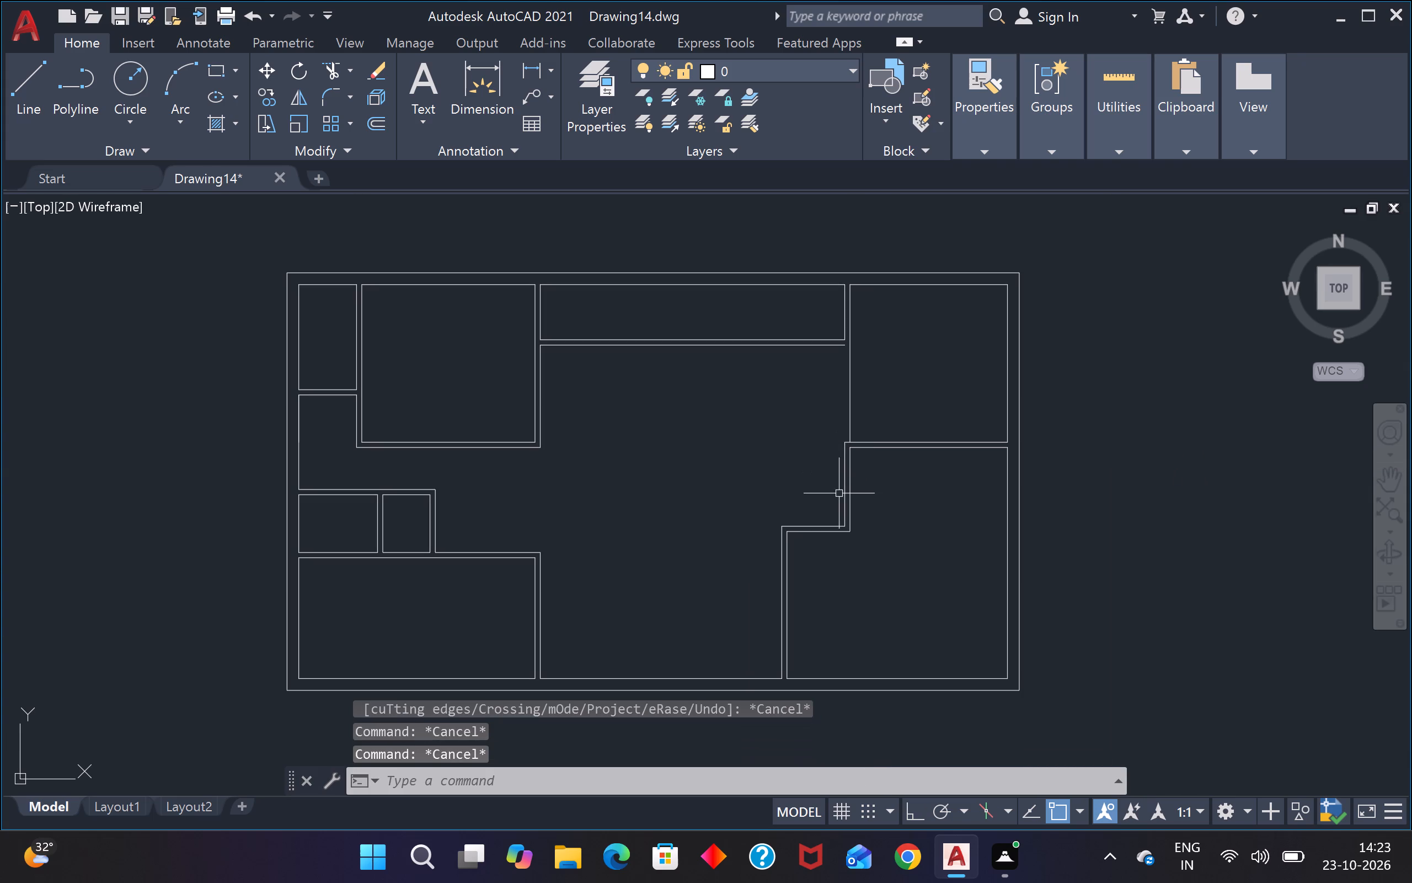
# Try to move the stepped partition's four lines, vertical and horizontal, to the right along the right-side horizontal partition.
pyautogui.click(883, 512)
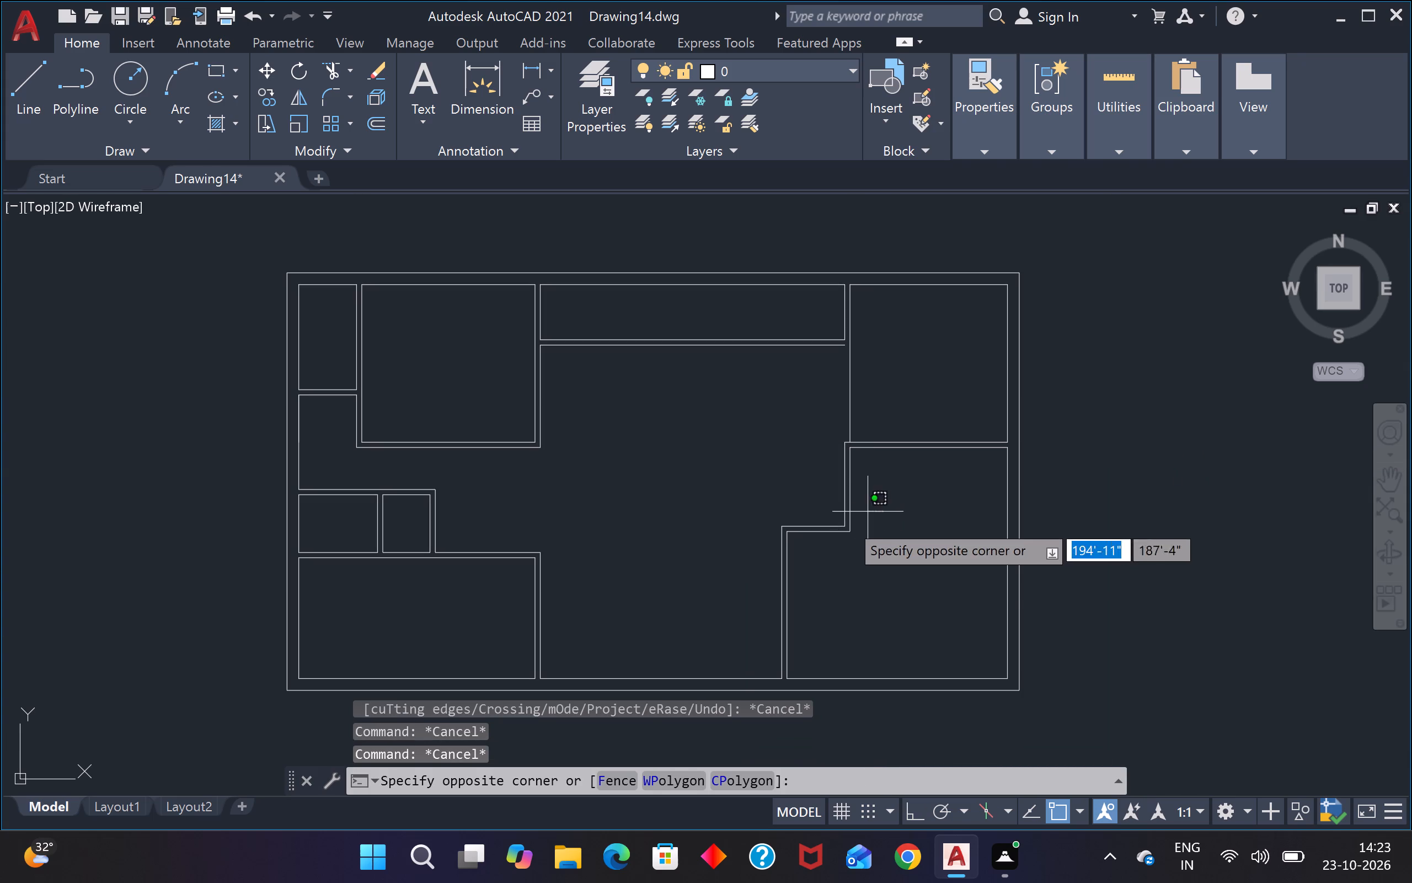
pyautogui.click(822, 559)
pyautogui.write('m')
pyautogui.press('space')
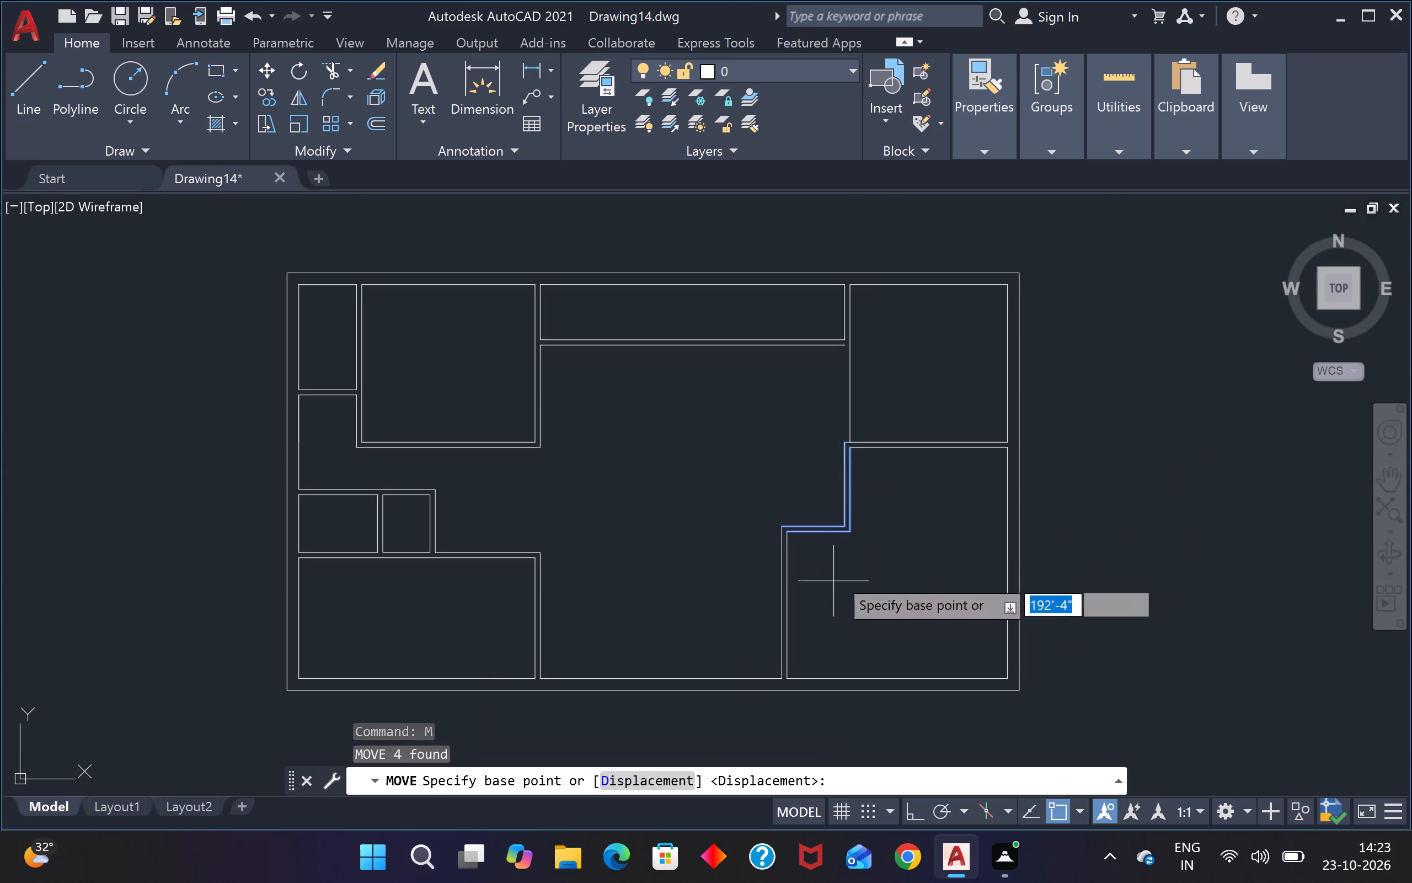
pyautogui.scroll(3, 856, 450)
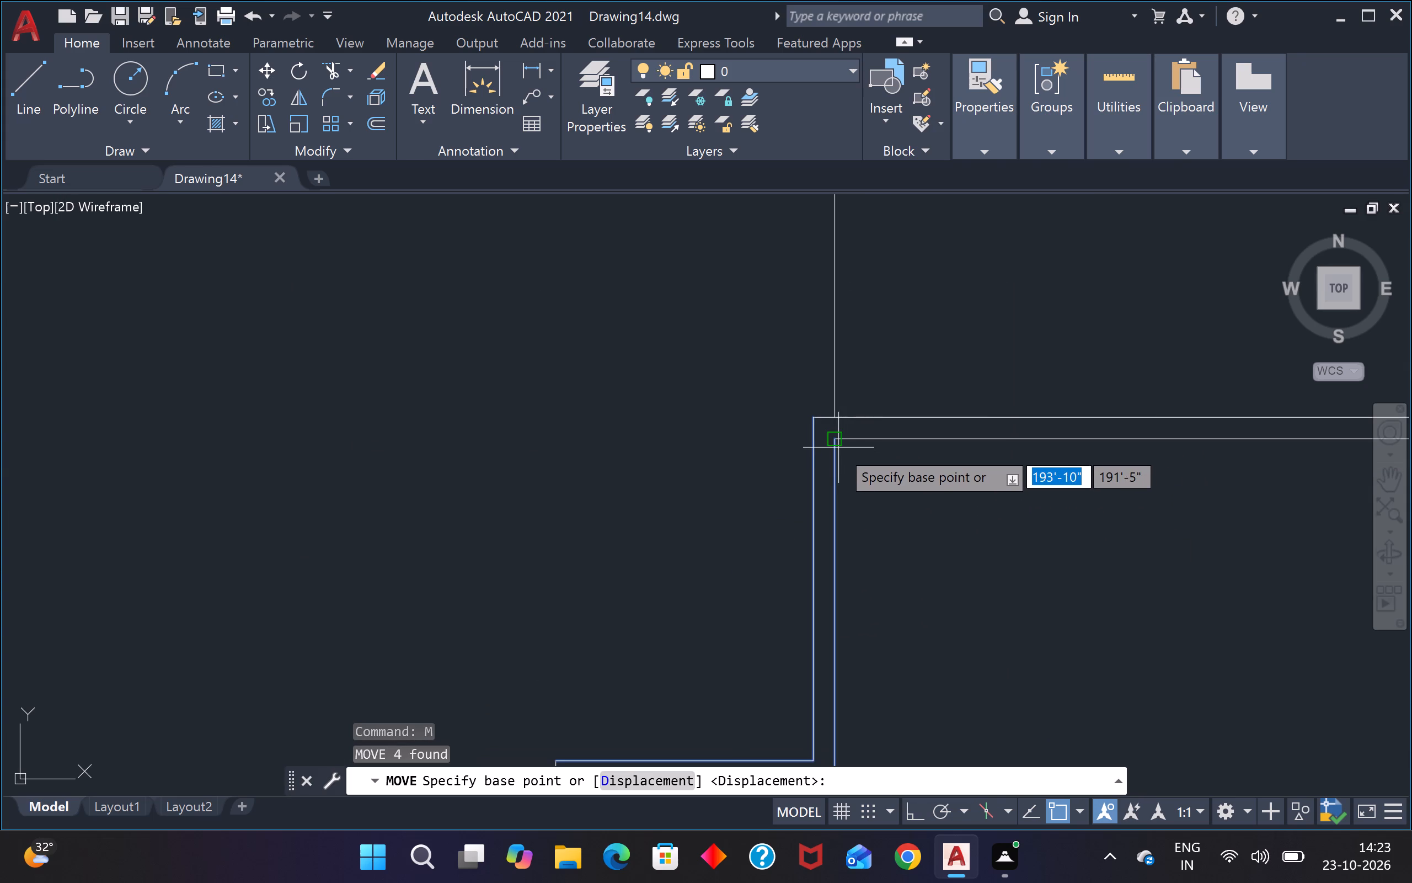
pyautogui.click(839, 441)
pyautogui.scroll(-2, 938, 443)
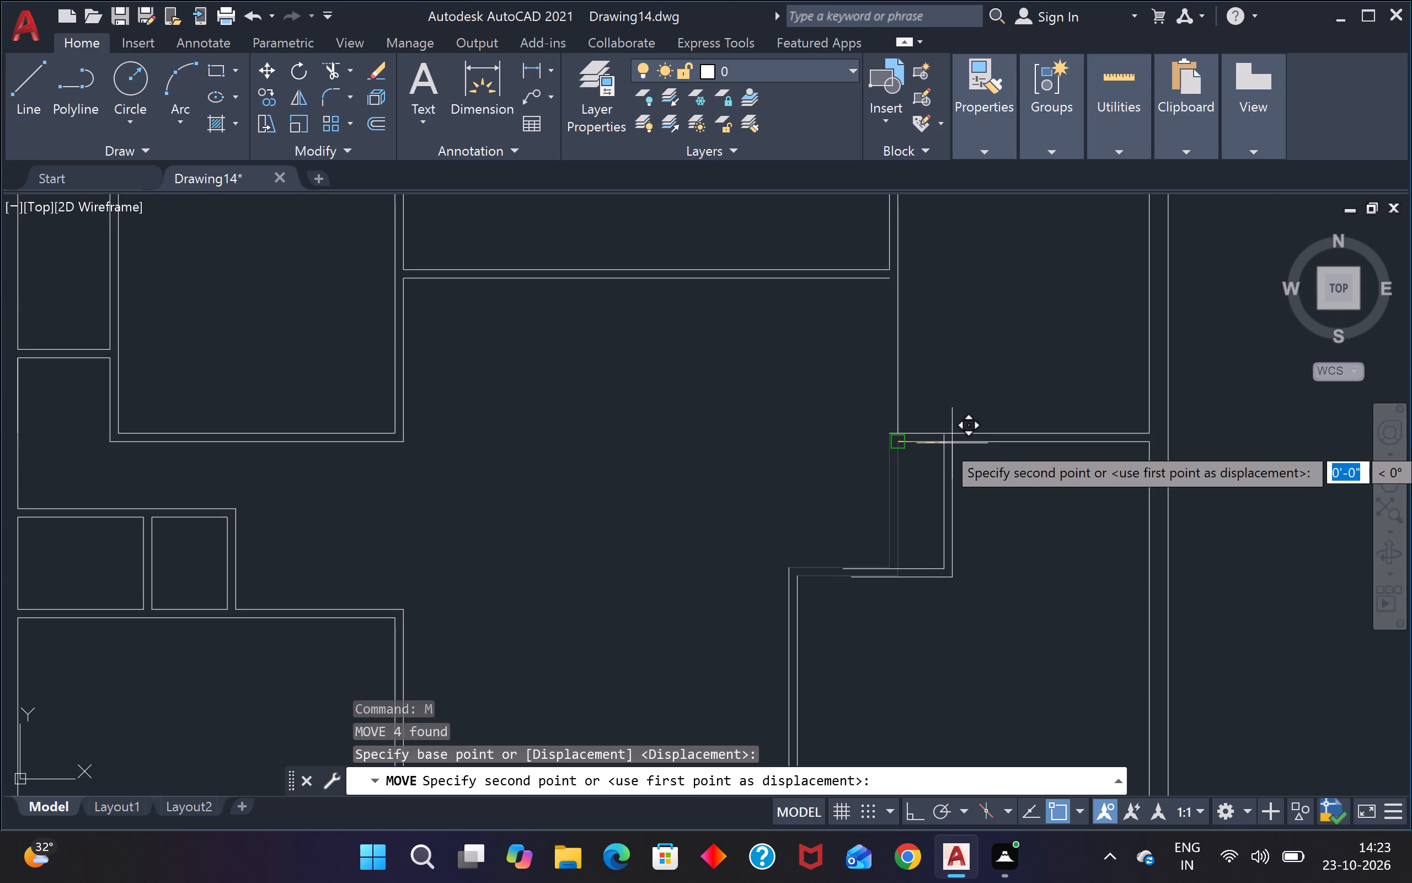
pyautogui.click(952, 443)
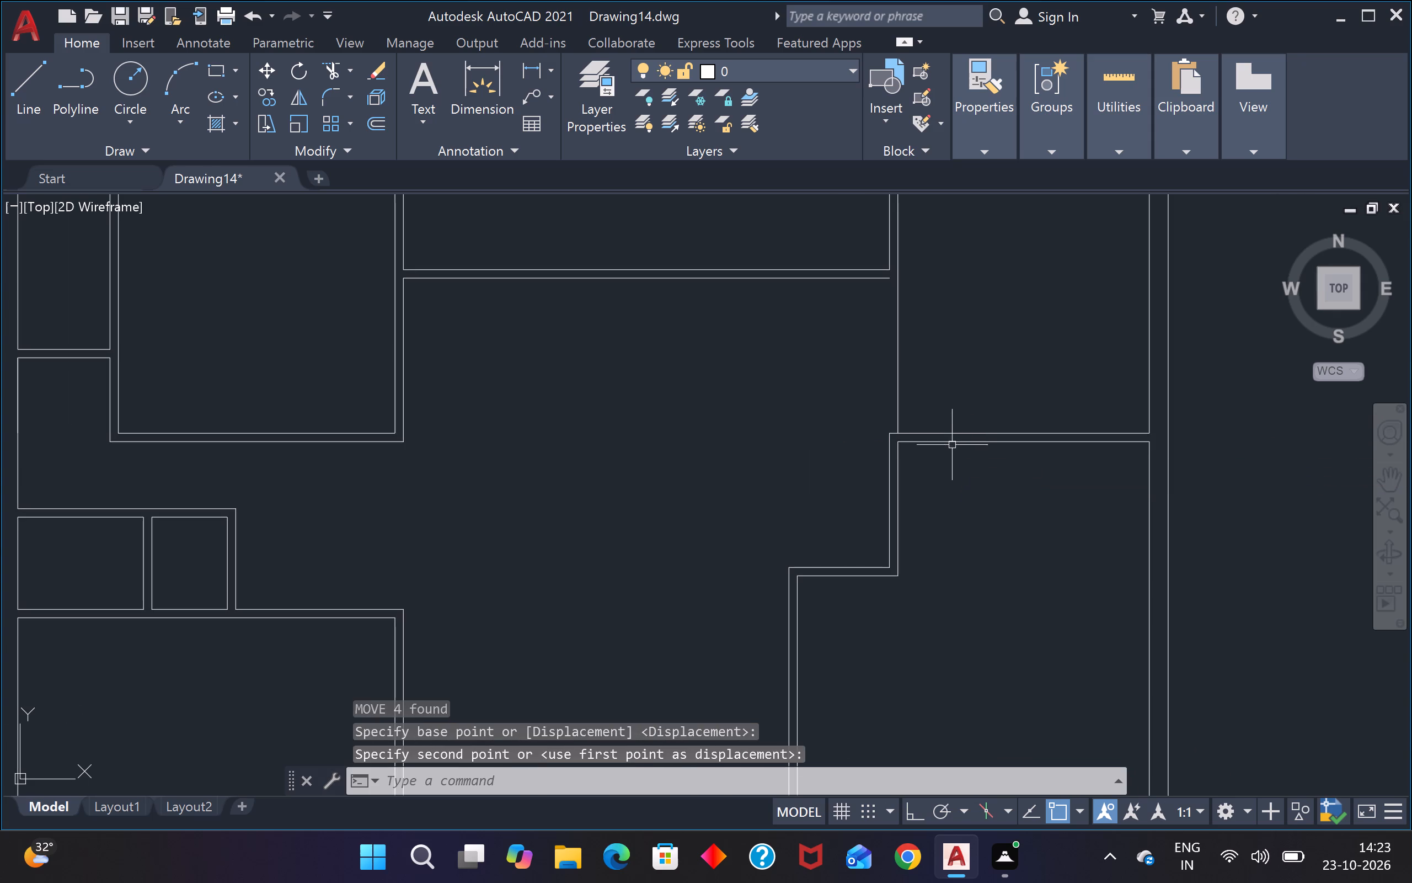
# Move the two short vertical lines of the stepped partition about 2'2" to the right.
pyautogui.click(937, 459)
pyautogui.click(835, 538)
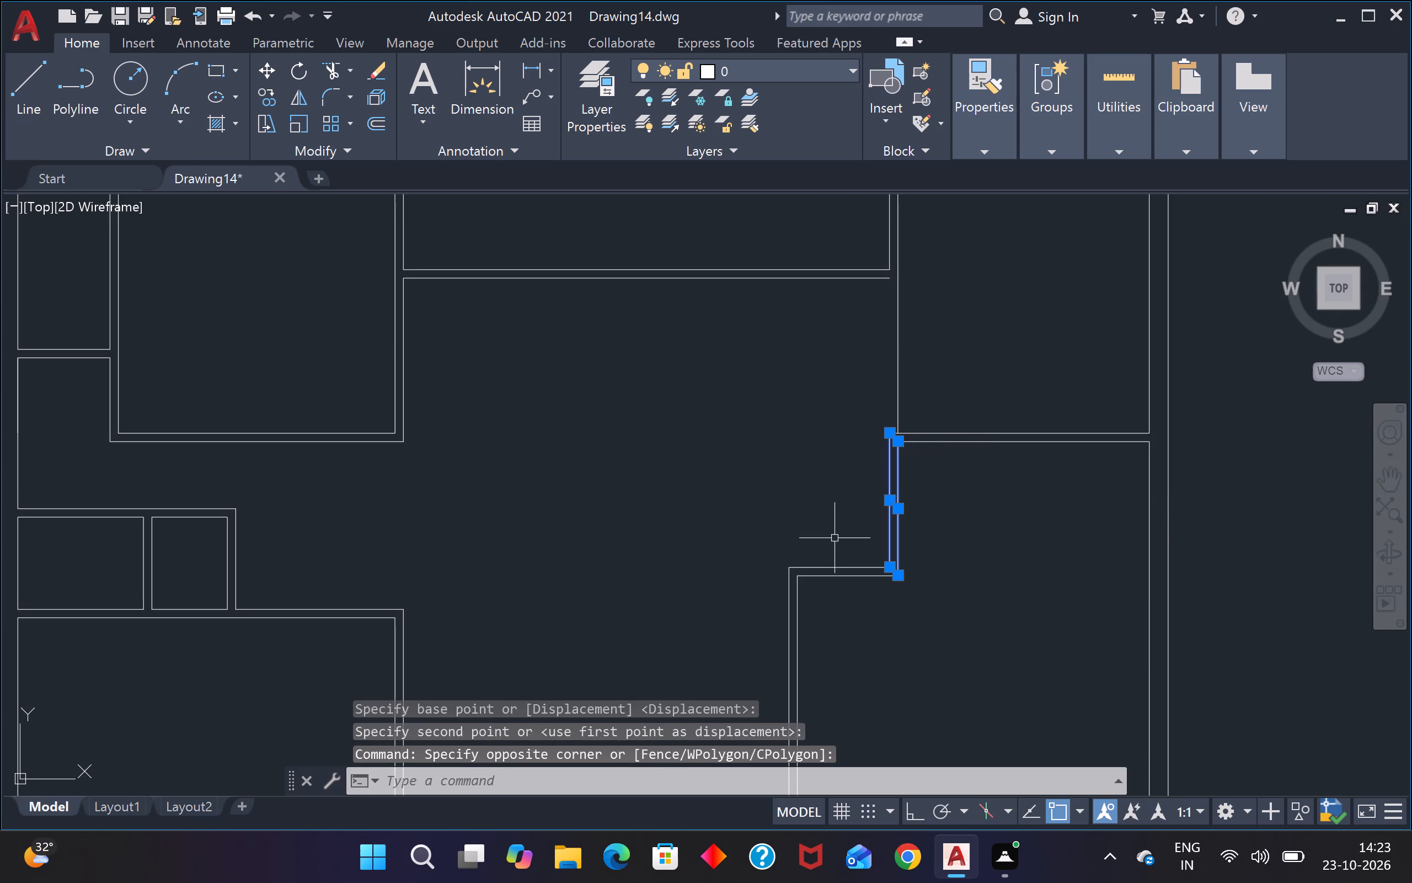
pyautogui.write('m')
pyautogui.press('space')
pyautogui.click(901, 447)
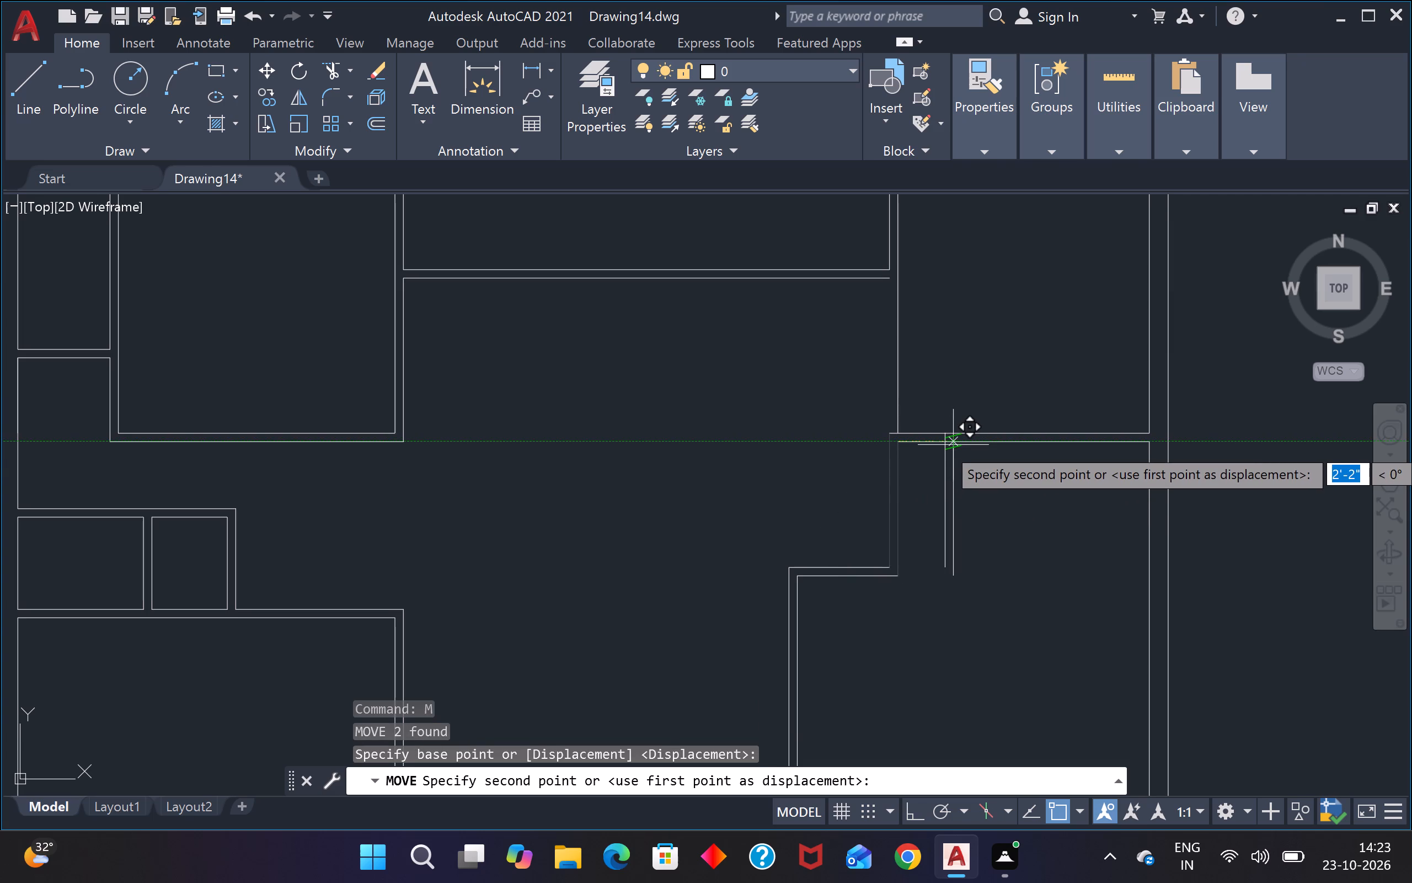
pyautogui.click(953, 445)
# Move the stepped partition's two short horizontal lines about 2'2" right to meet the lower ends of the moved vertical lines.
pyautogui.click(875, 524)
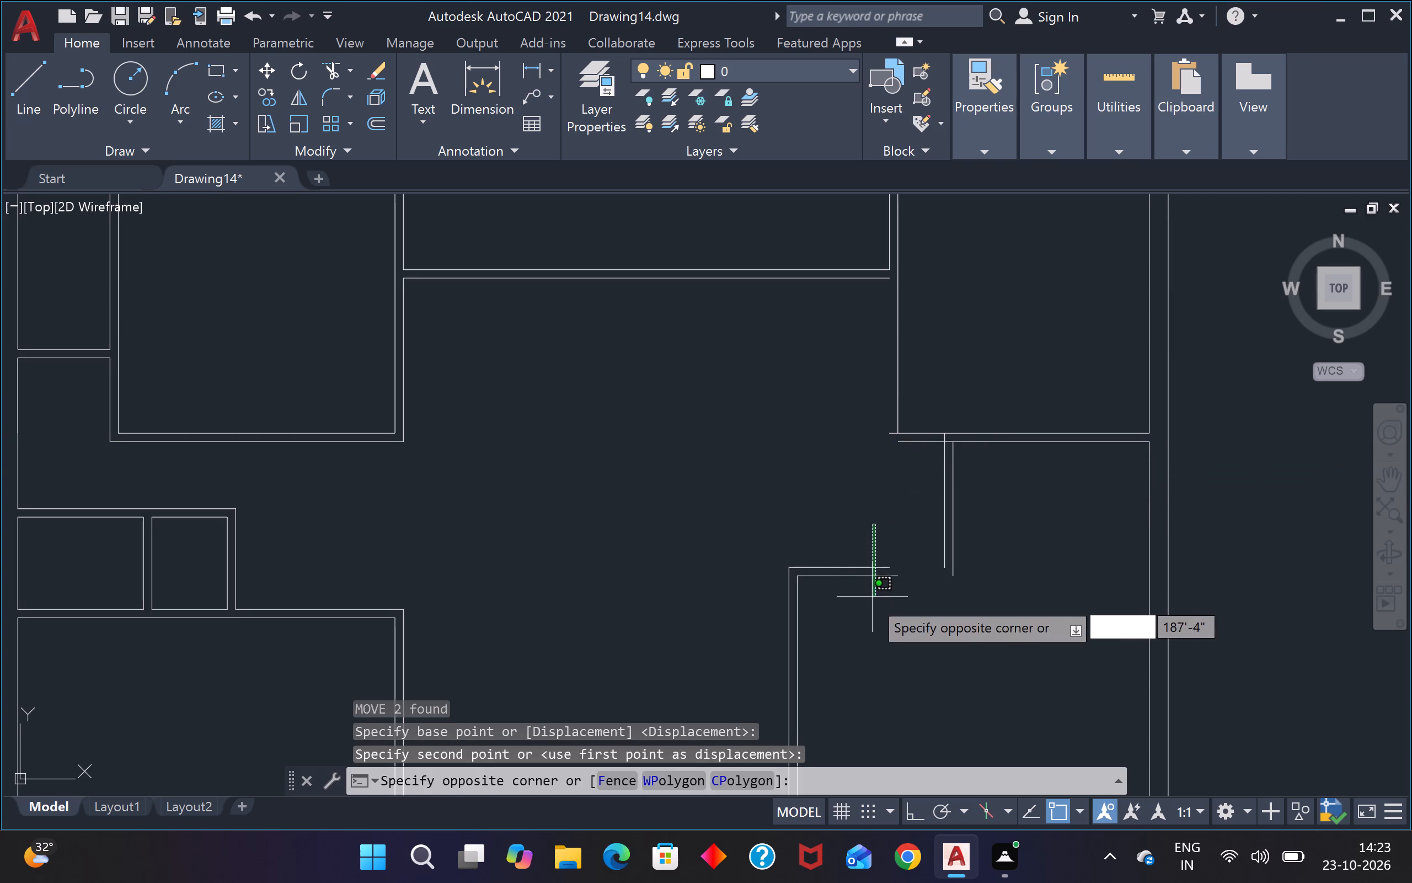
pyautogui.click(871, 598)
pyautogui.press('m')
pyautogui.press('space')
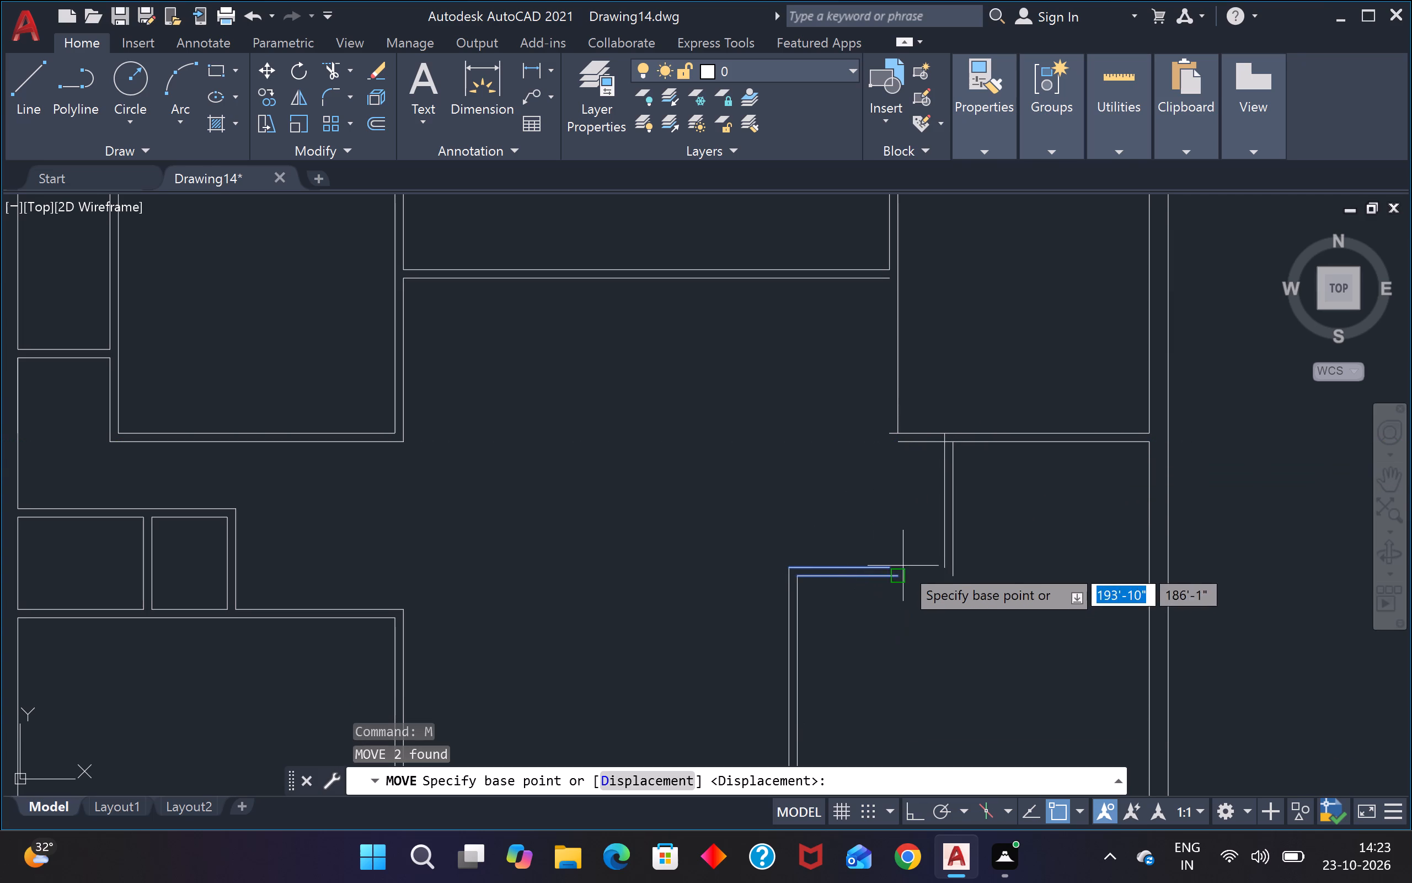
pyautogui.click(900, 574)
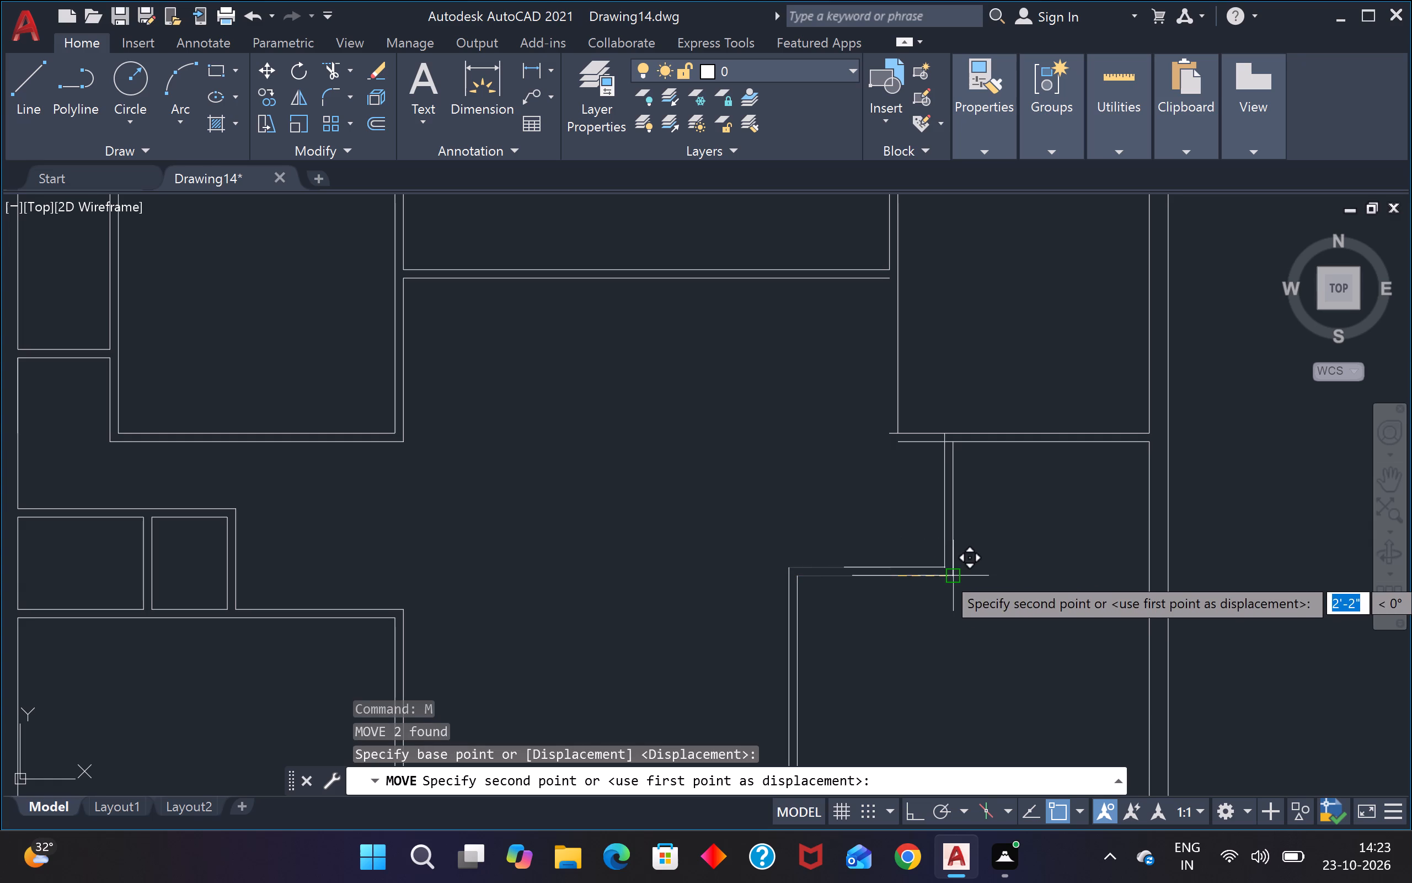
pyautogui.click(951, 574)
pyautogui.press('Escape')
pyautogui.press('Escape')
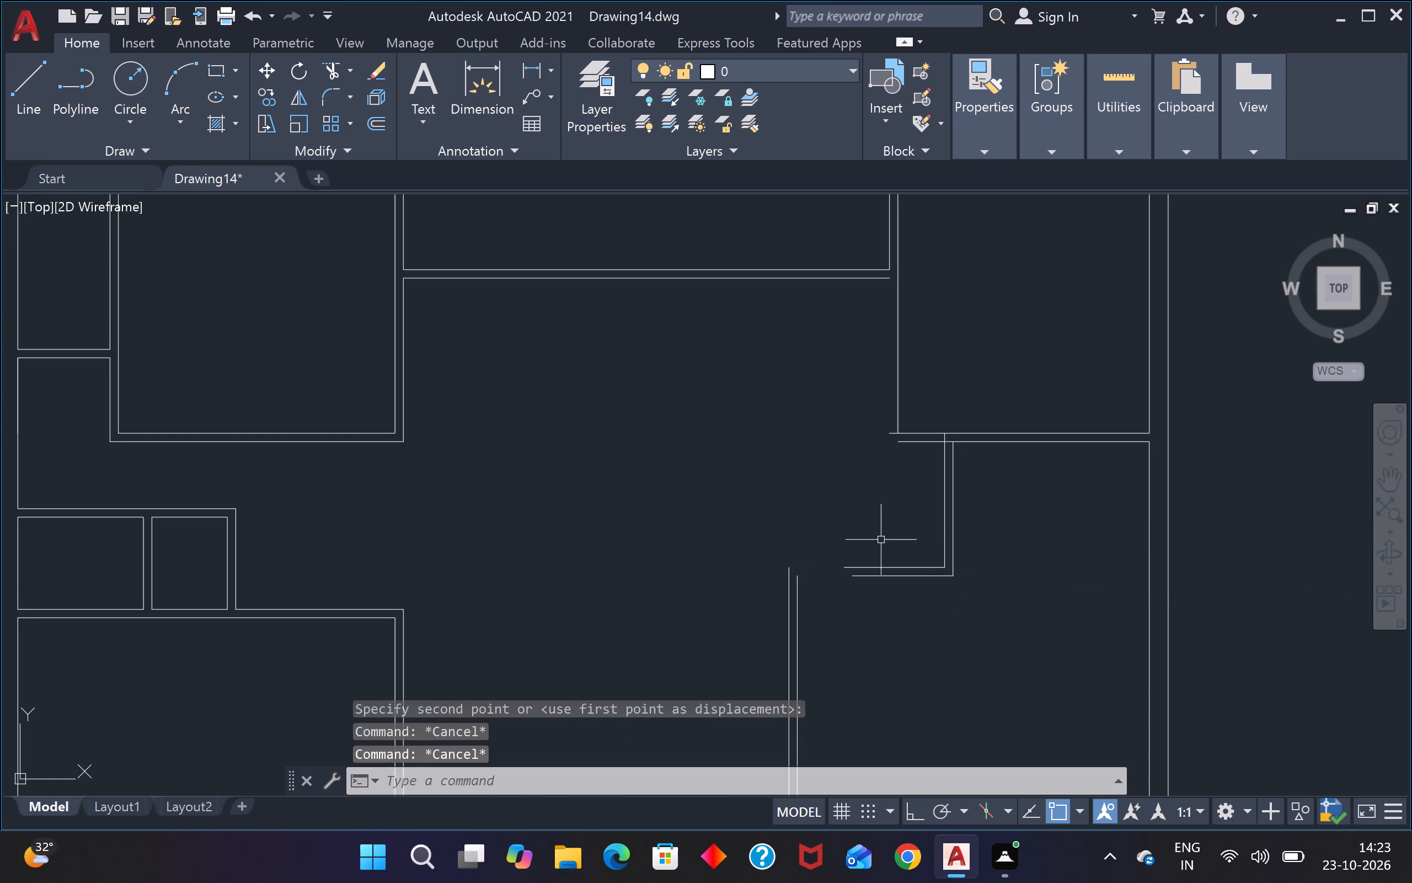
# Extend both short horizontal lines of the stepped partition left to the lower vertical partition's lines.
pyautogui.write('ex')
pyautogui.press('space')
pyautogui.click(873, 566)
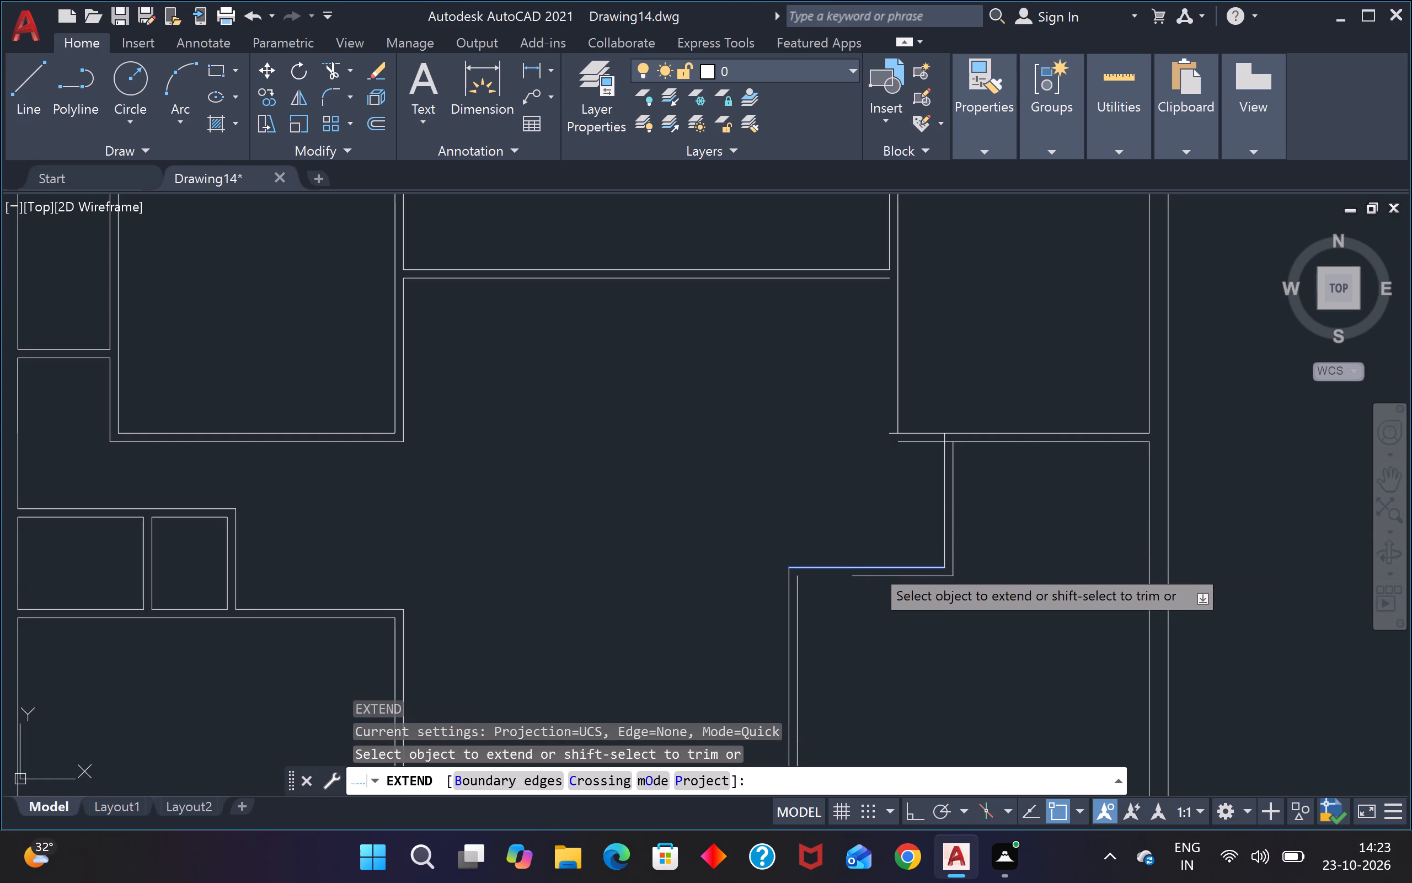
pyautogui.click(879, 580)
pyautogui.scroll(-2, 904, 477)
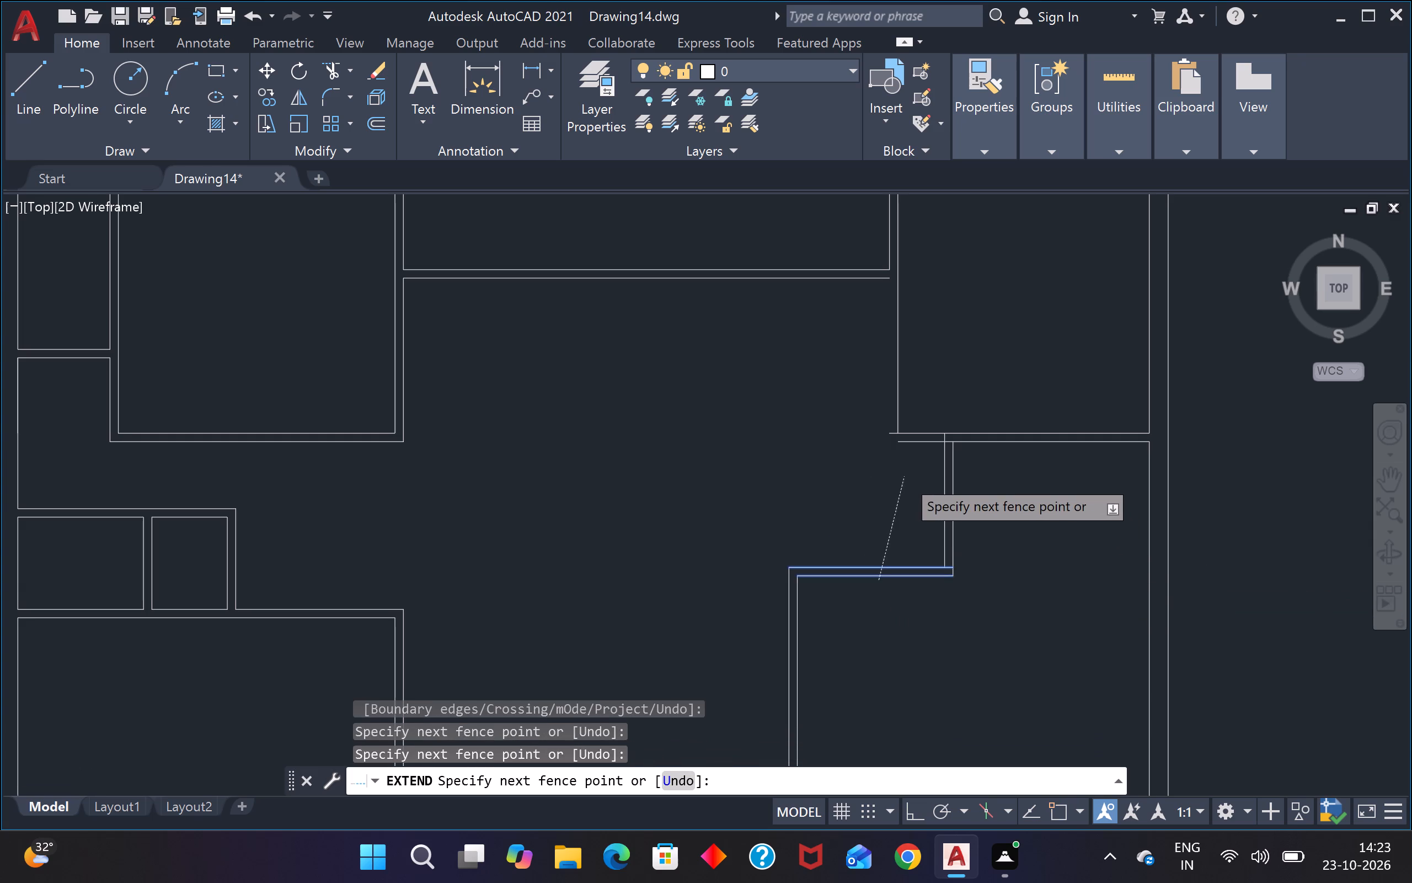
pyautogui.press('Escape')
pyautogui.scroll(2, 900, 467)
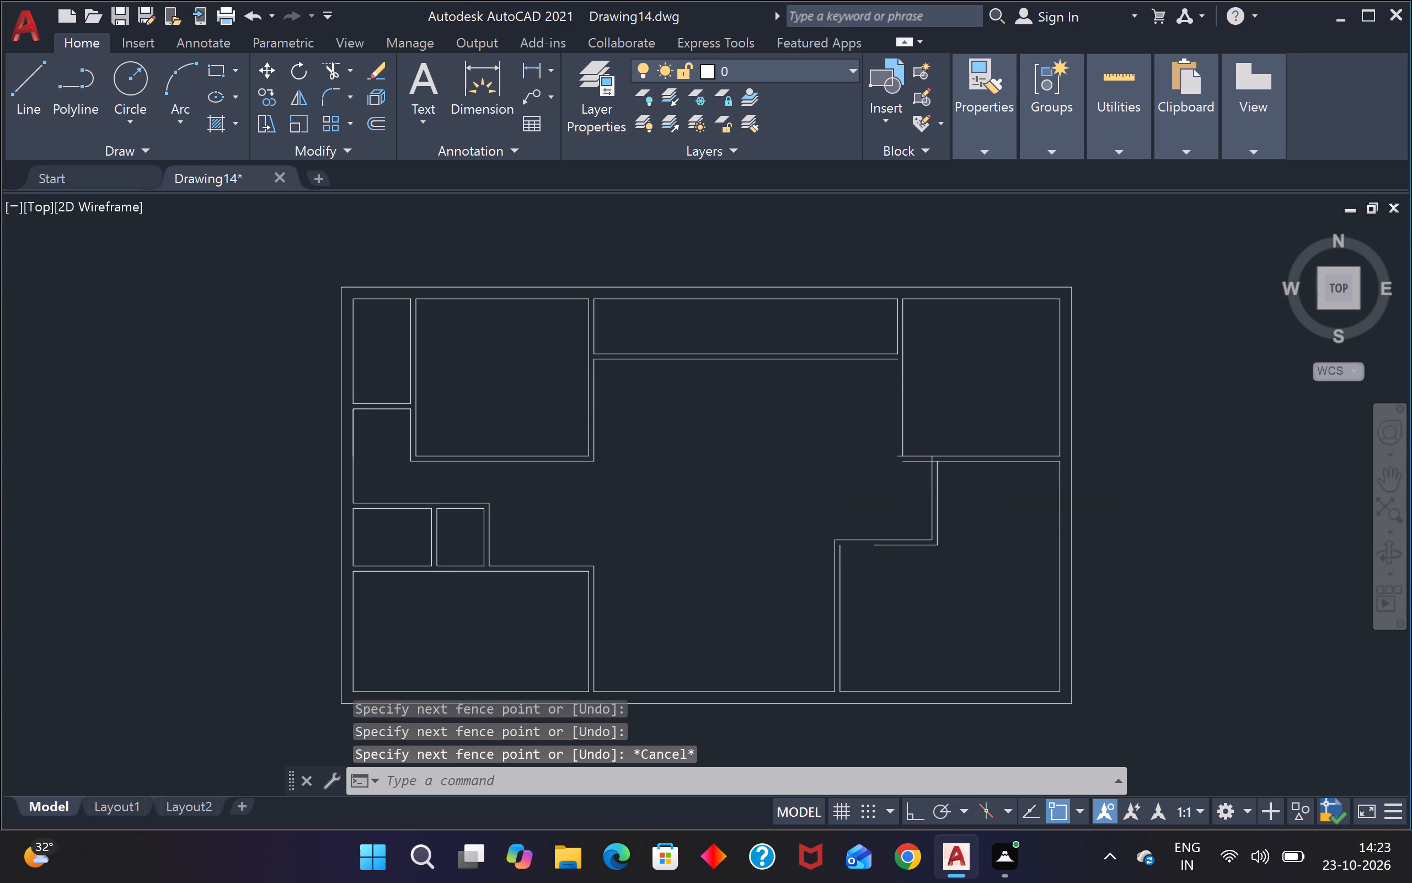
pyautogui.write('ex')
pyautogui.press('space')
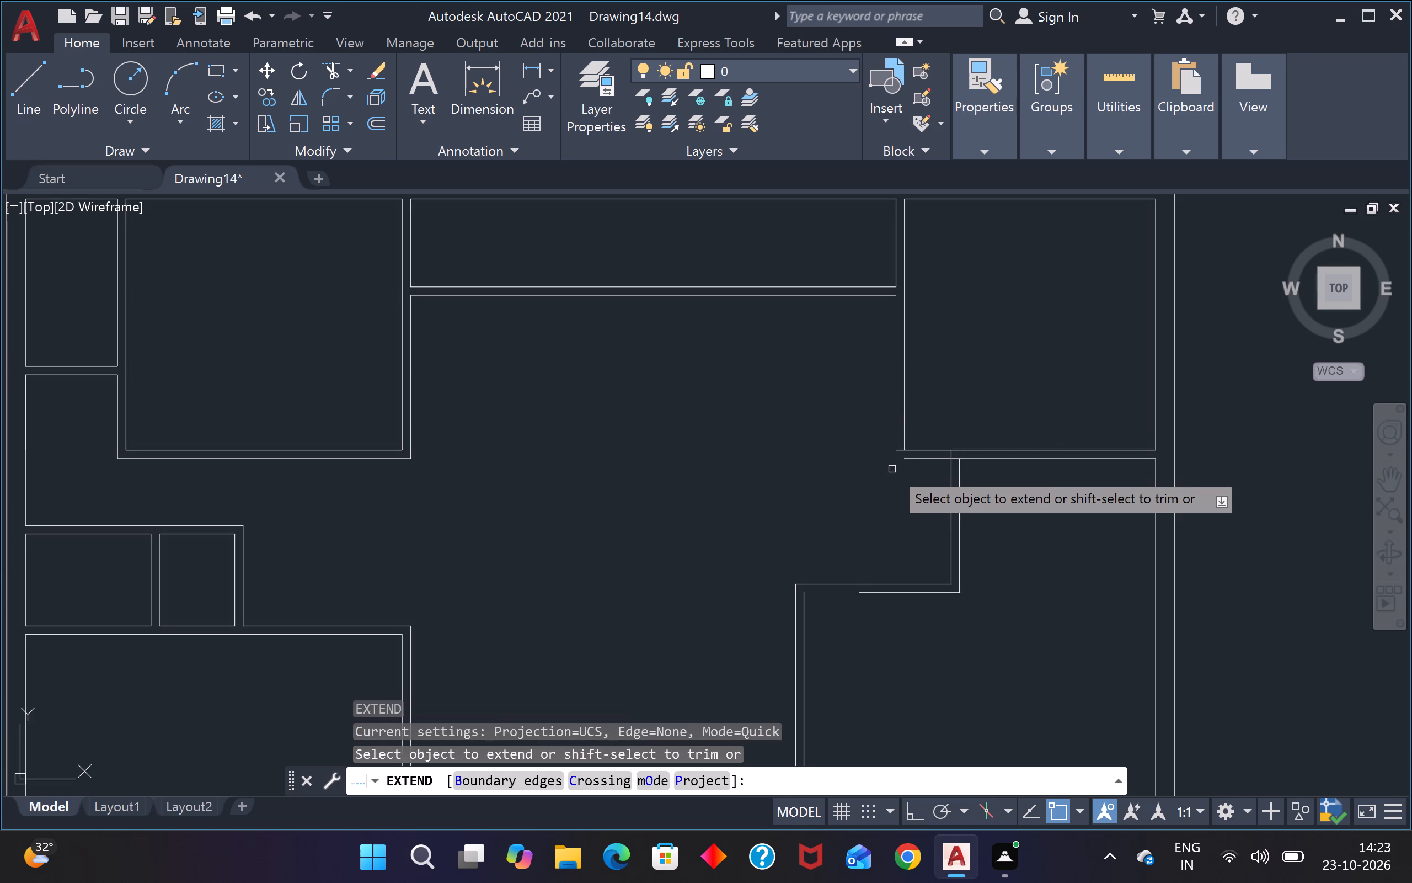
pyautogui.click(873, 594)
pyautogui.scroll(-3, 874, 575)
pyautogui.scroll(1, 869, 538)
pyautogui.press('Escape')
pyautogui.press('Escape')
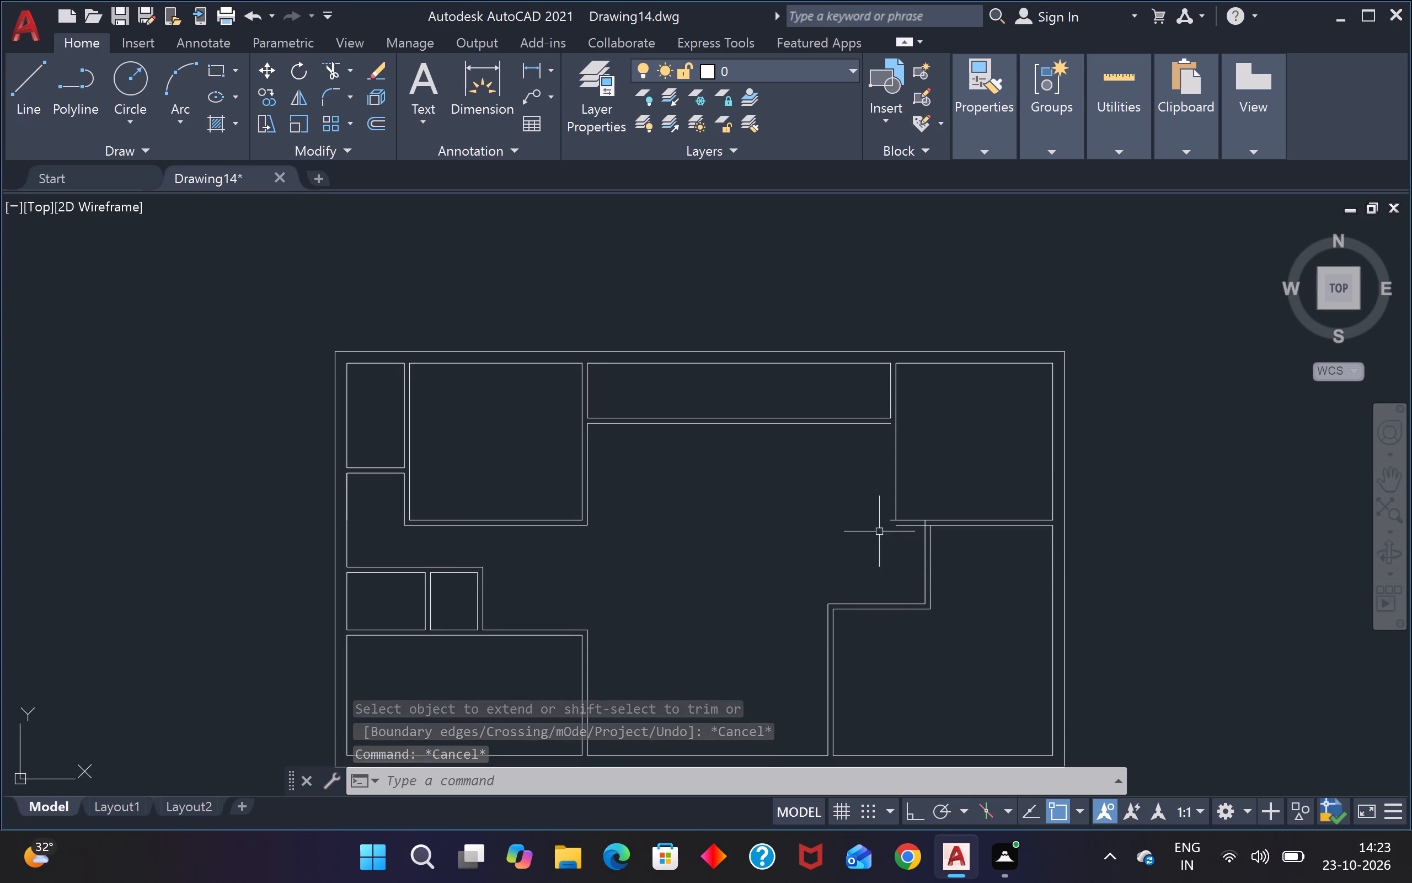
pyautogui.scroll(2, 889, 517)
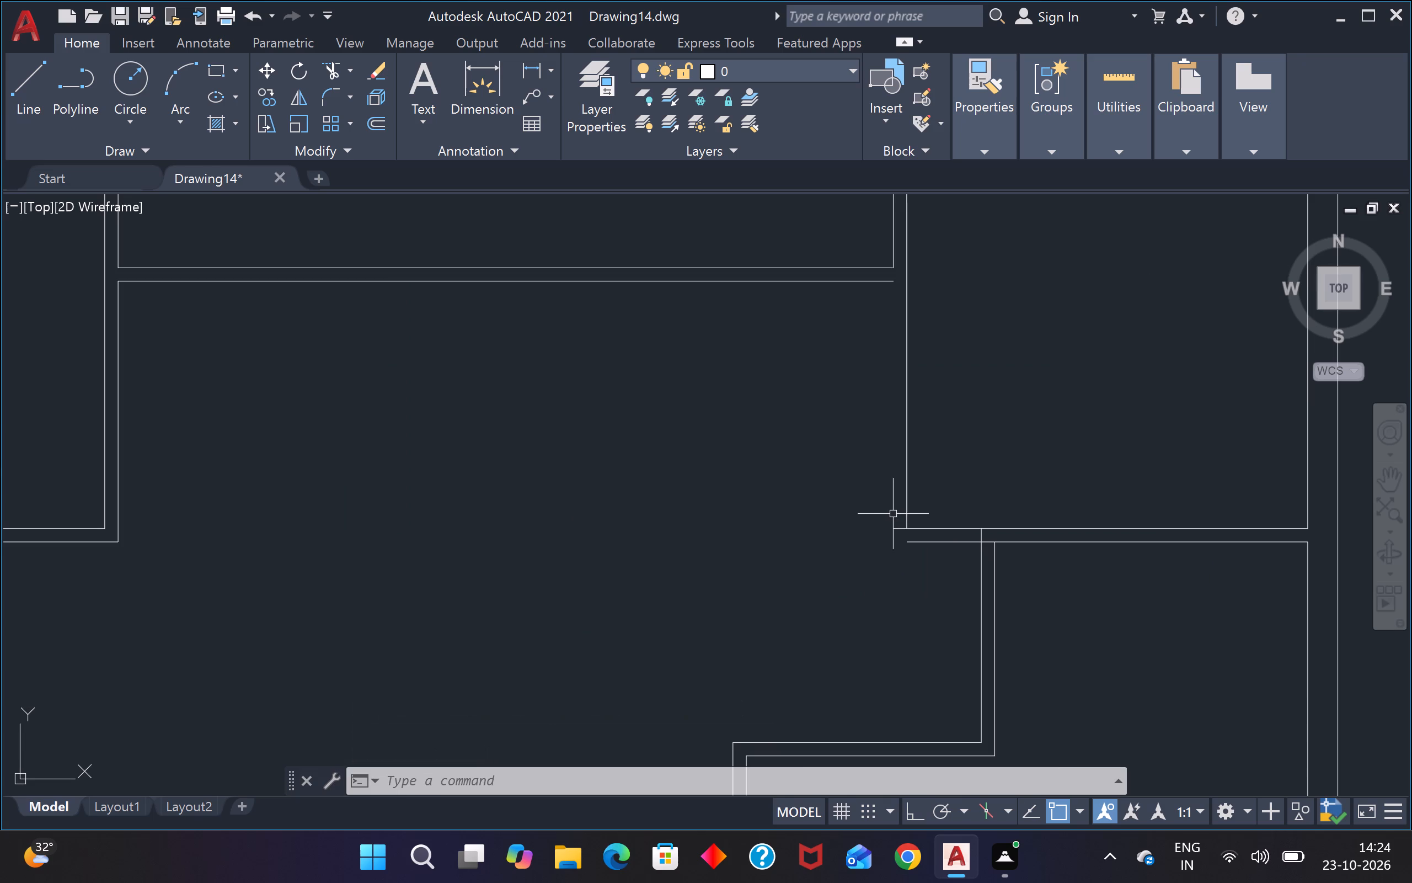
# Trim the line pieces crossing the junction where the short vertical partition meets the right-side horizontal partition.
pyautogui.write('tr')
pyautogui.press('space')
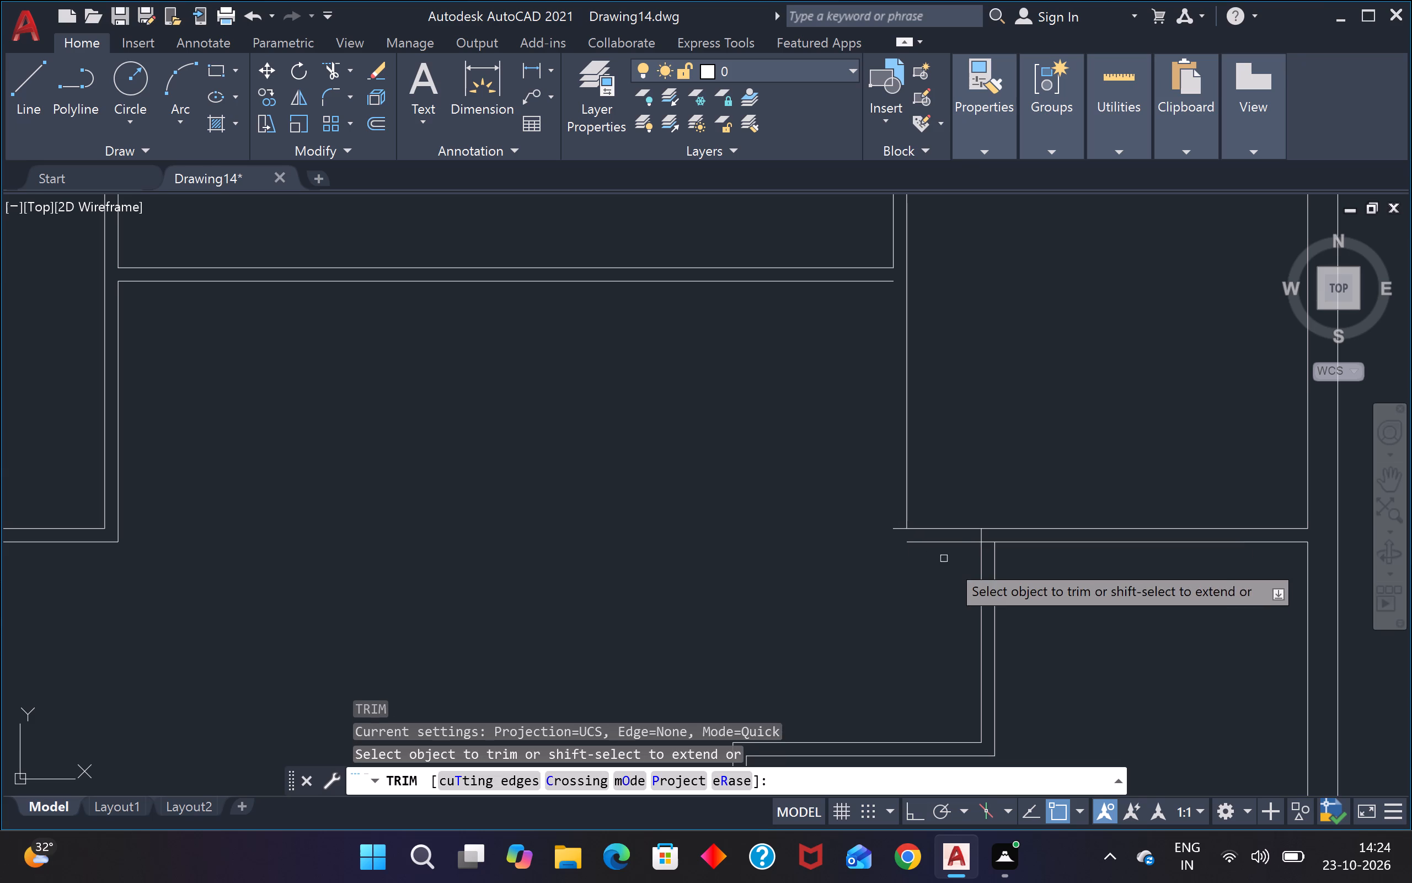
pyautogui.scroll(2, 977, 533)
pyautogui.click(976, 533)
pyautogui.click(1015, 532)
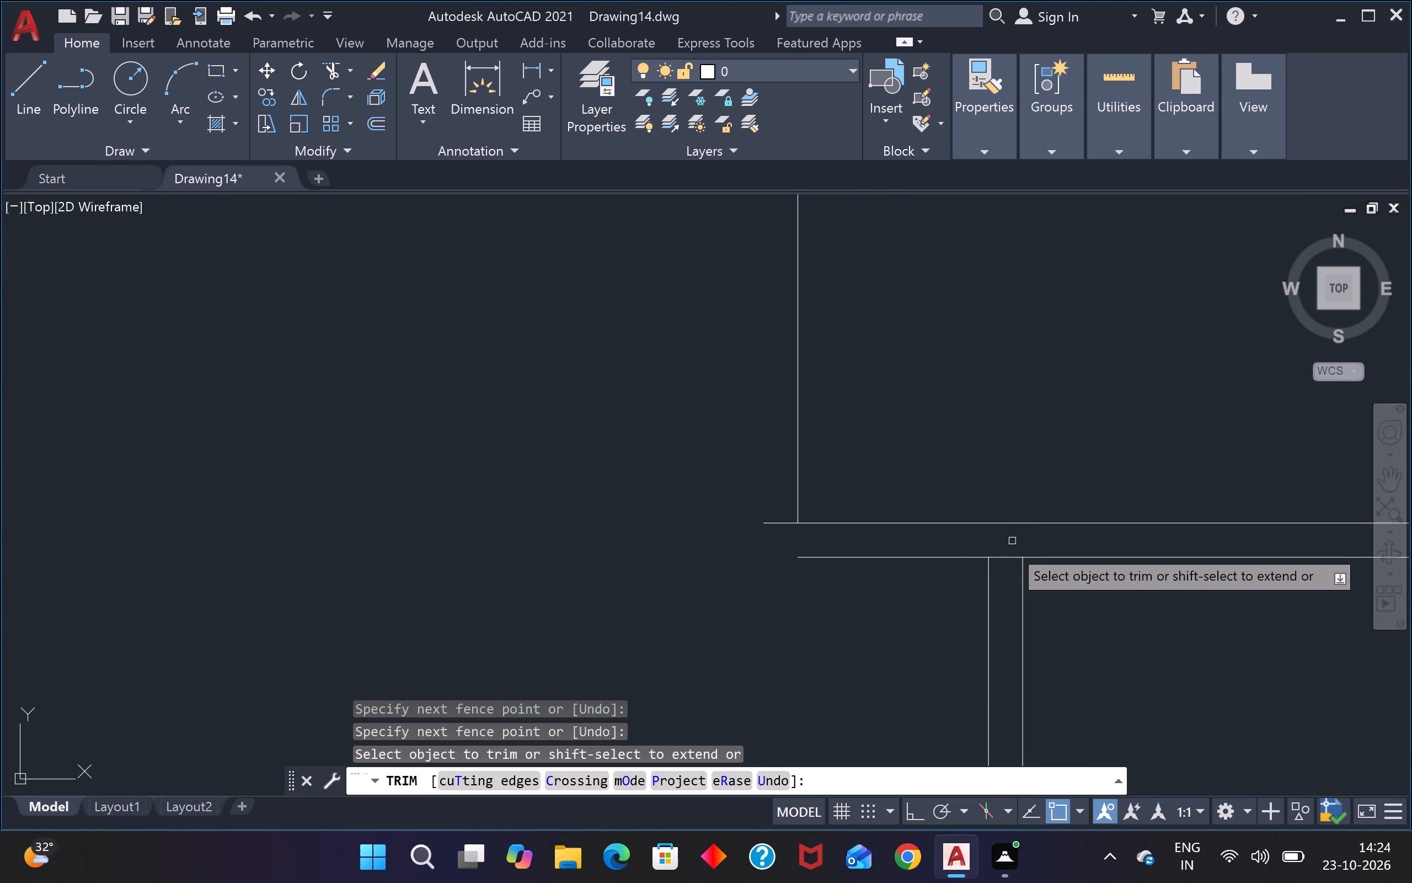
pyautogui.click(1007, 547)
pyautogui.click(1003, 567)
pyautogui.scroll(-2, 1003, 567)
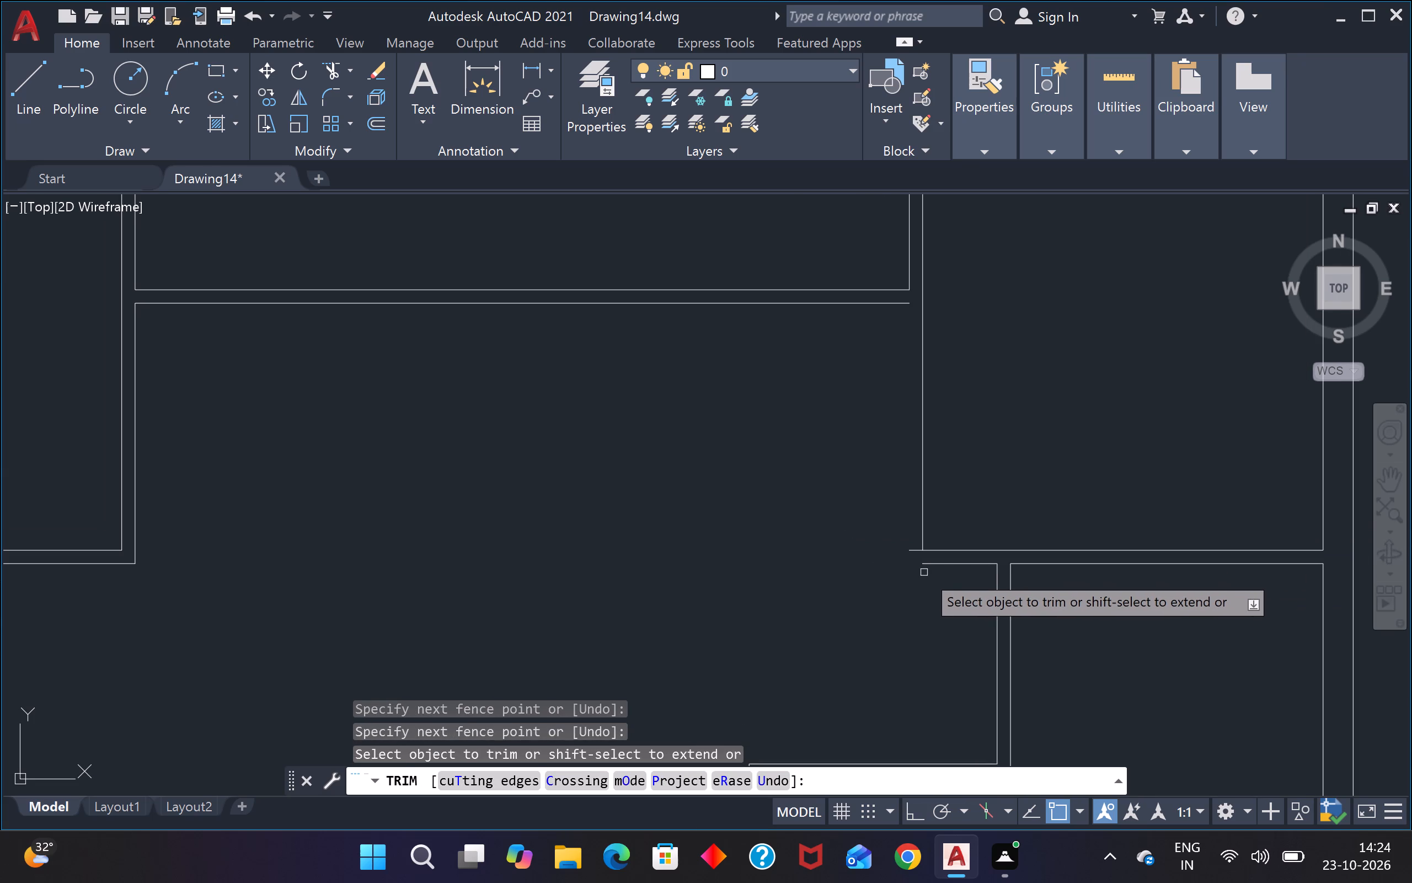
pyautogui.scroll(-1, 920, 572)
pyautogui.scroll(1, 917, 570)
pyautogui.press('Escape')
pyautogui.press('Escape')
# Offset the line along the upper-right room's left side 4" to the left.
pyautogui.press('o')
pyautogui.press('space')
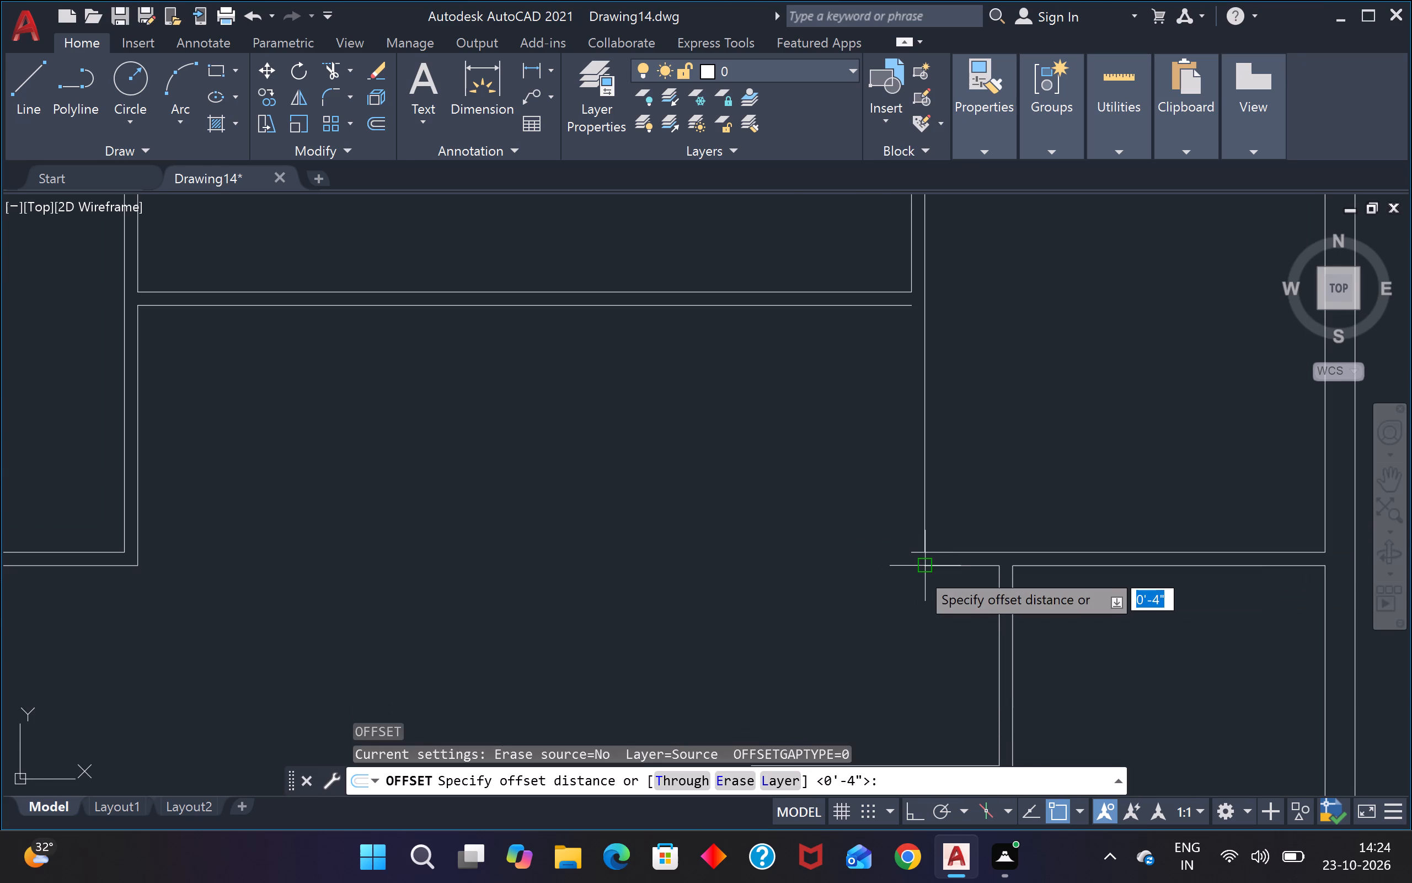
pyautogui.press('Return')
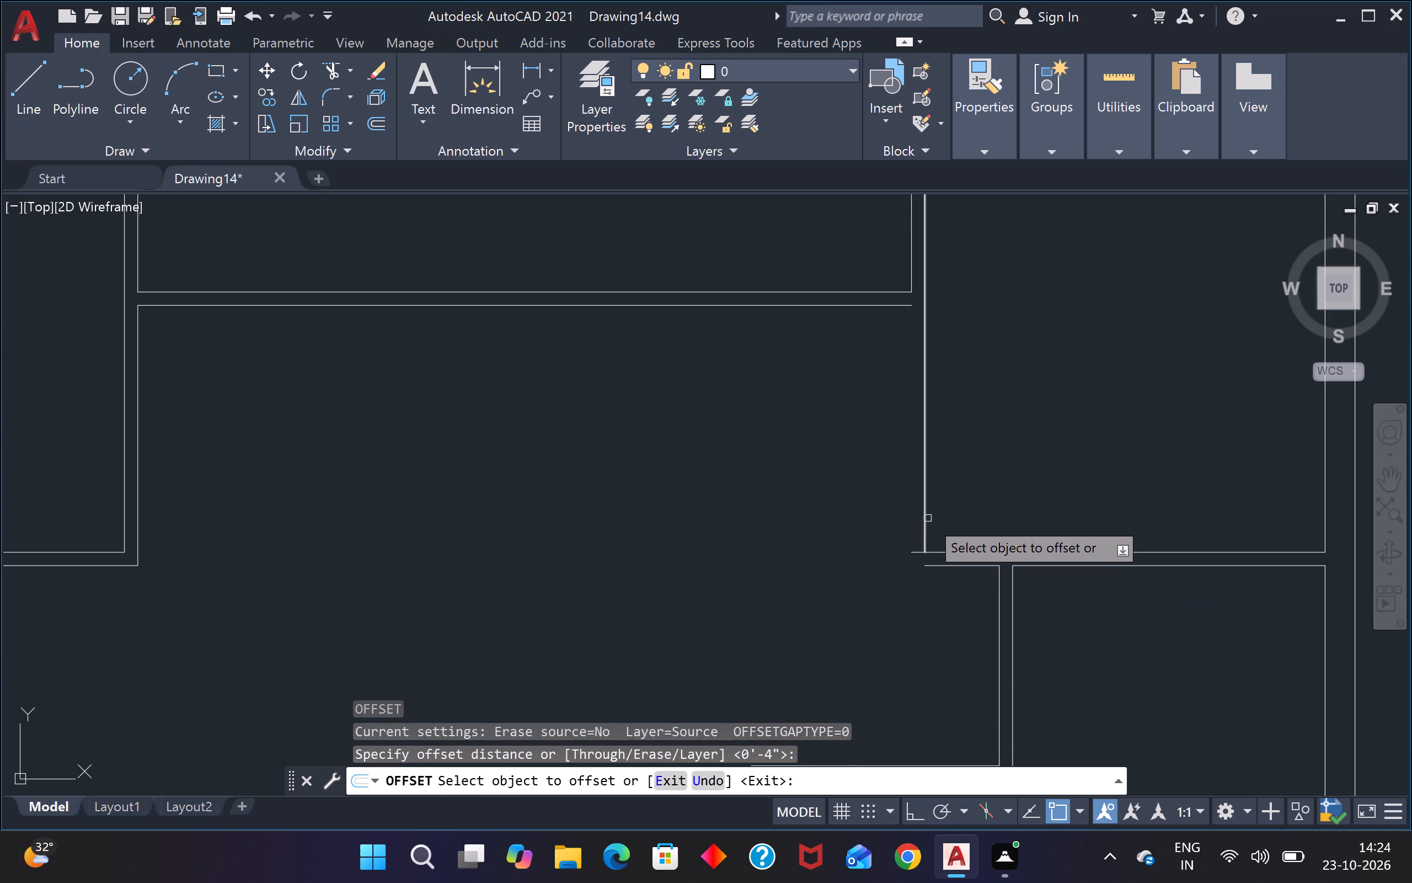
pyautogui.click(923, 518)
pyautogui.click(894, 526)
pyautogui.press('Escape')
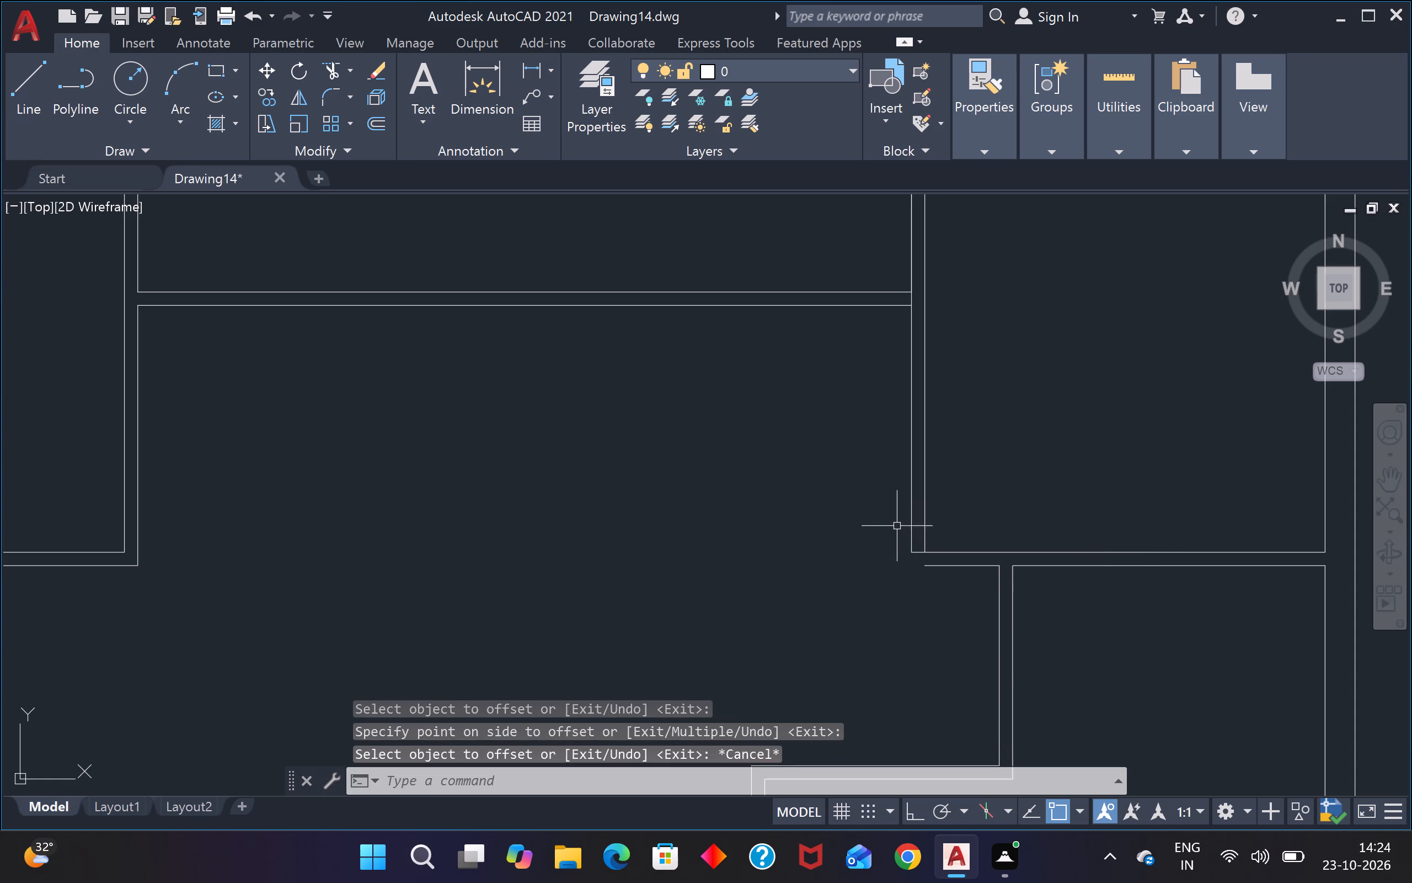
pyautogui.press('Escape')
# Extend and trim the partition lines at the upper-right room's lower-left corner to form a clean wall corner.
pyautogui.write('tr')
pyautogui.press('space')
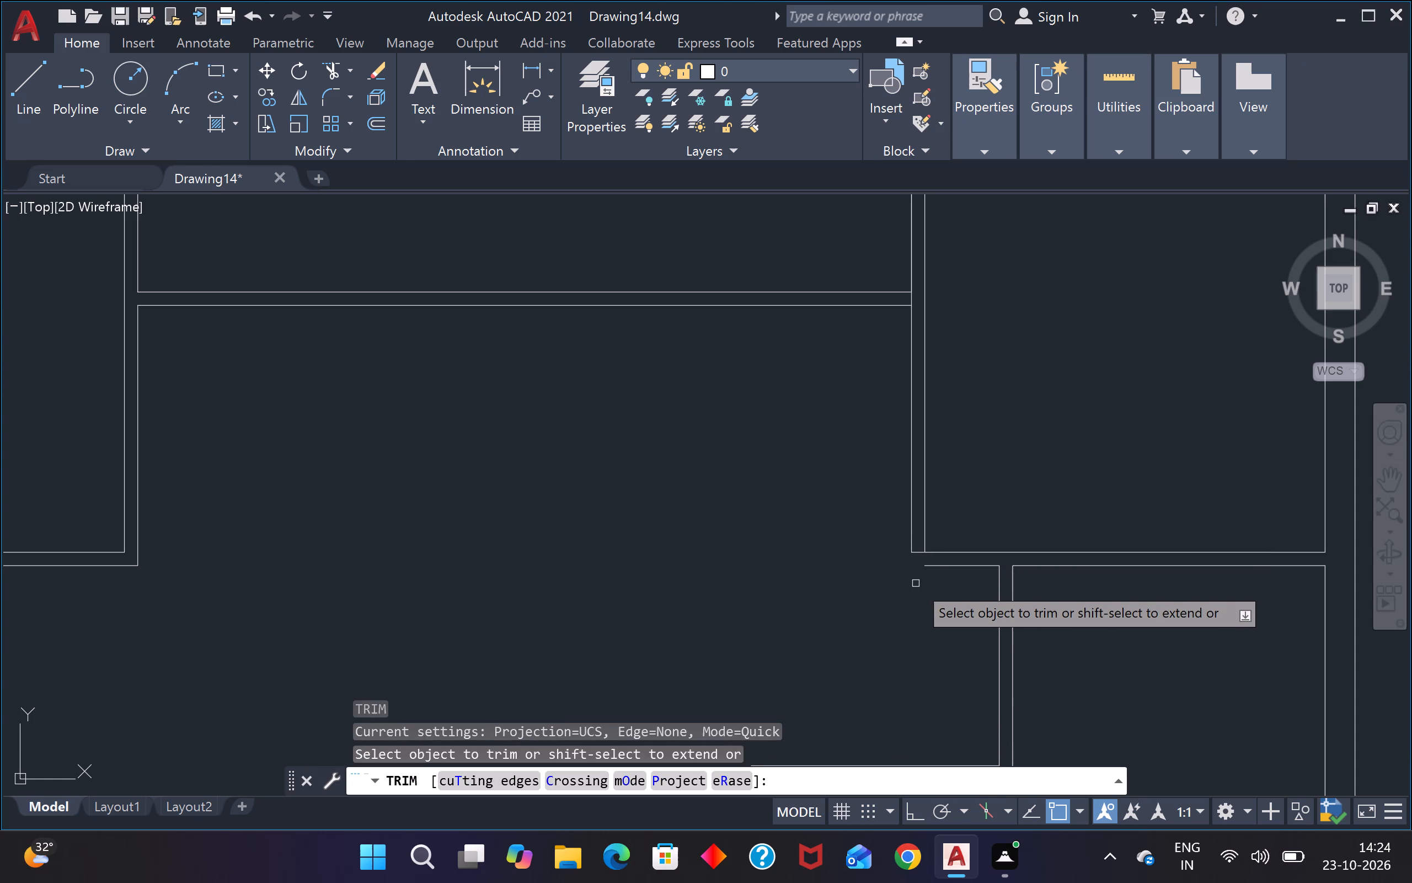
pyautogui.keyDown('shift'); pyautogui.click(924, 546); pyautogui.keyUp('shift')
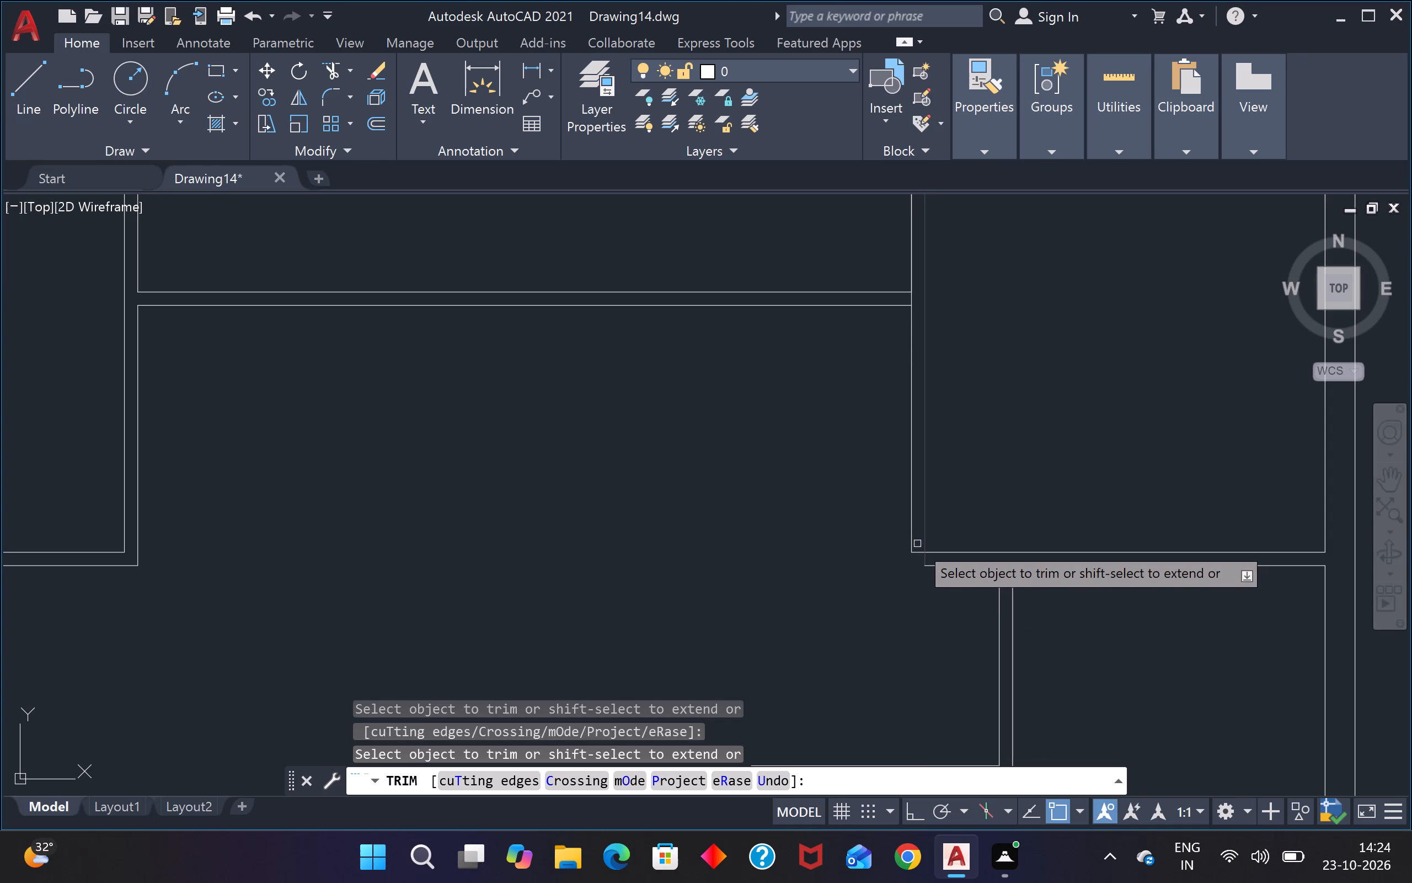
pyautogui.keyDown('shift'); pyautogui.click(911, 541); pyautogui.keyUp('shift')
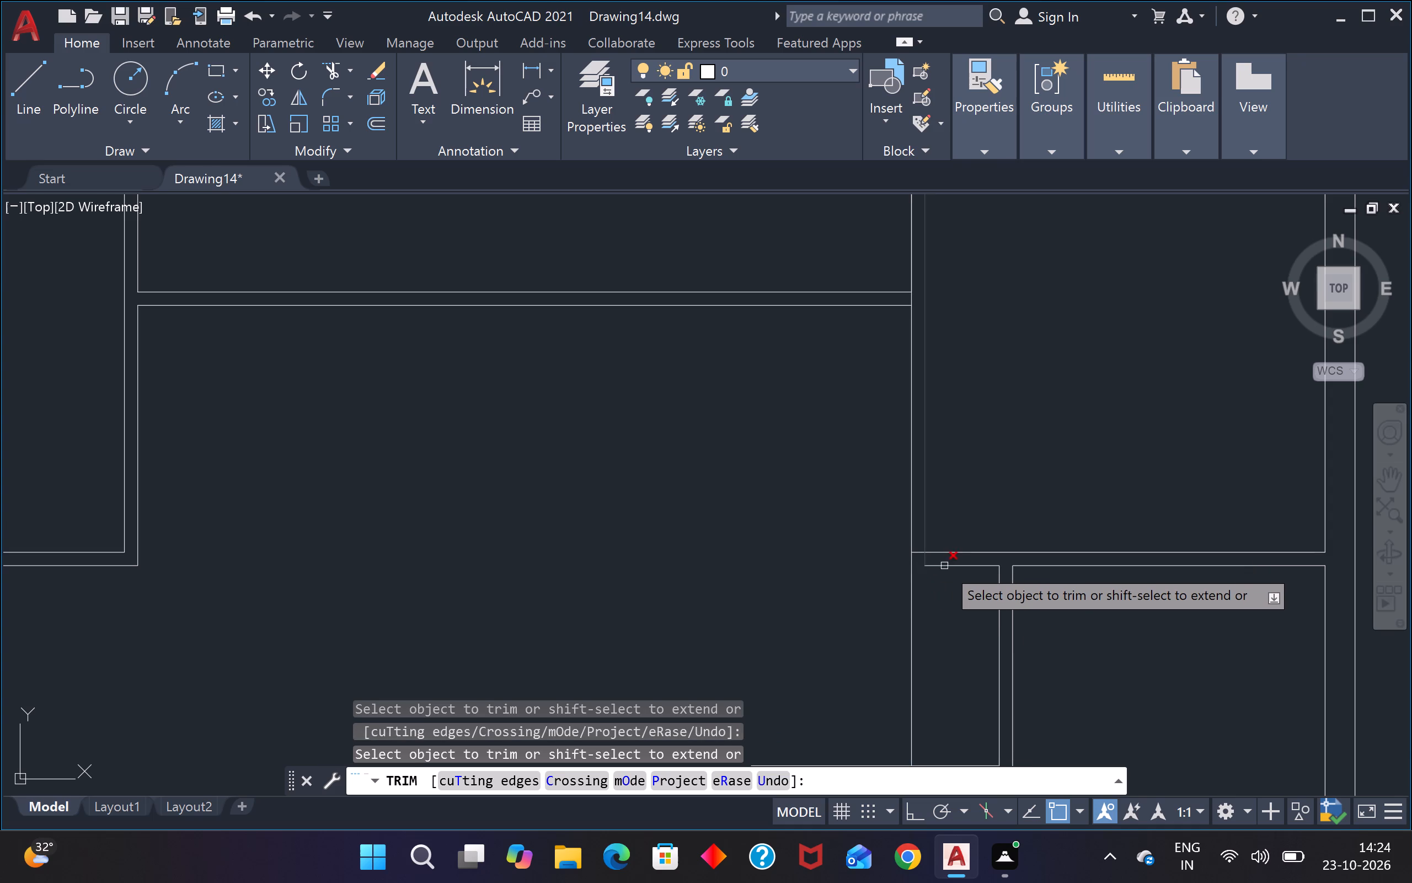
pyautogui.keyDown('shift'); pyautogui.click(944, 566); pyautogui.keyUp('shift')
pyautogui.click(931, 607)
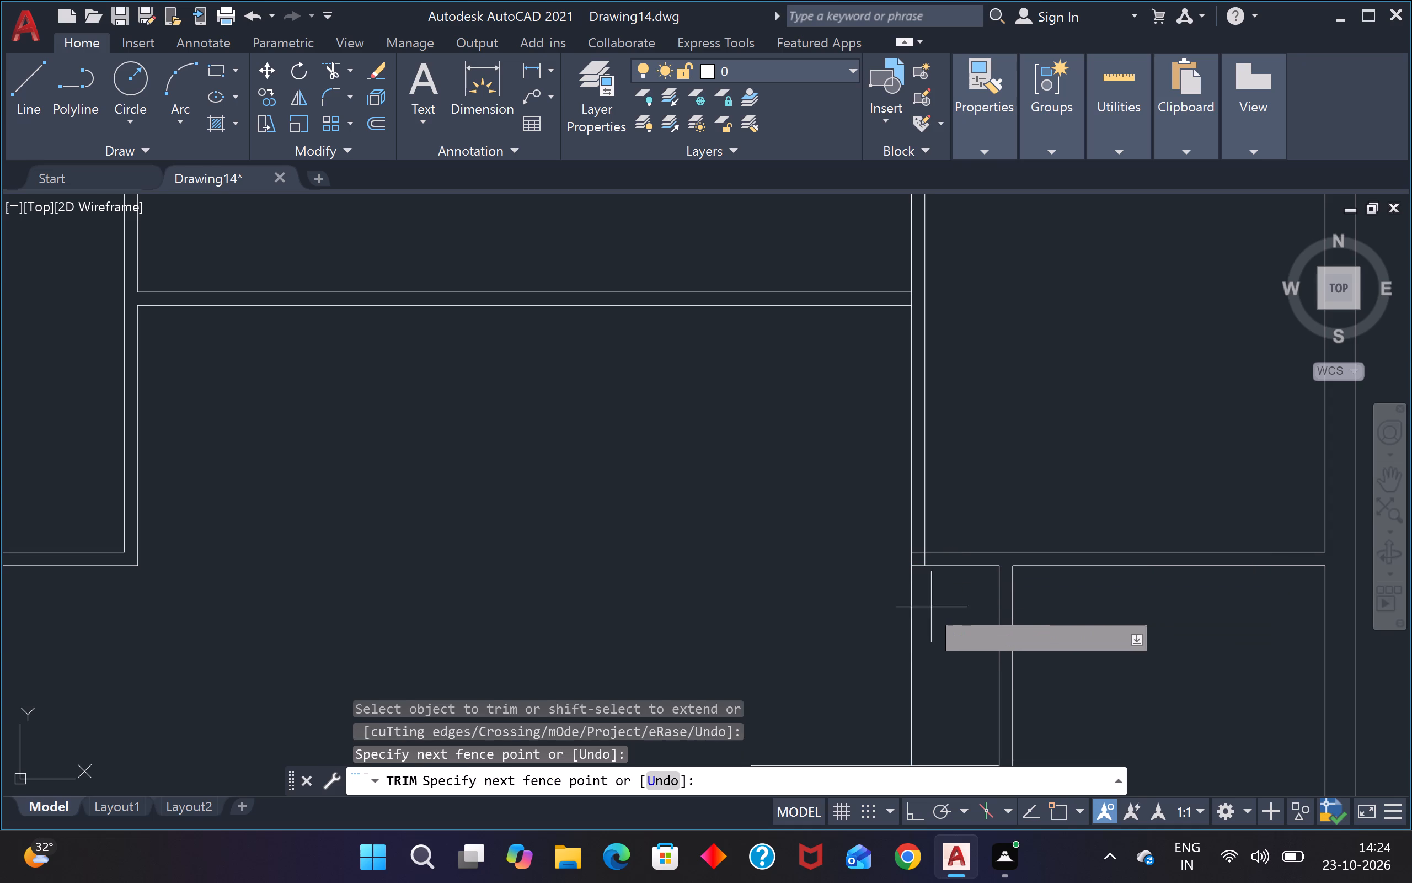
pyautogui.click(867, 609)
pyautogui.scroll(-2, 869, 607)
pyautogui.scroll(1, 885, 624)
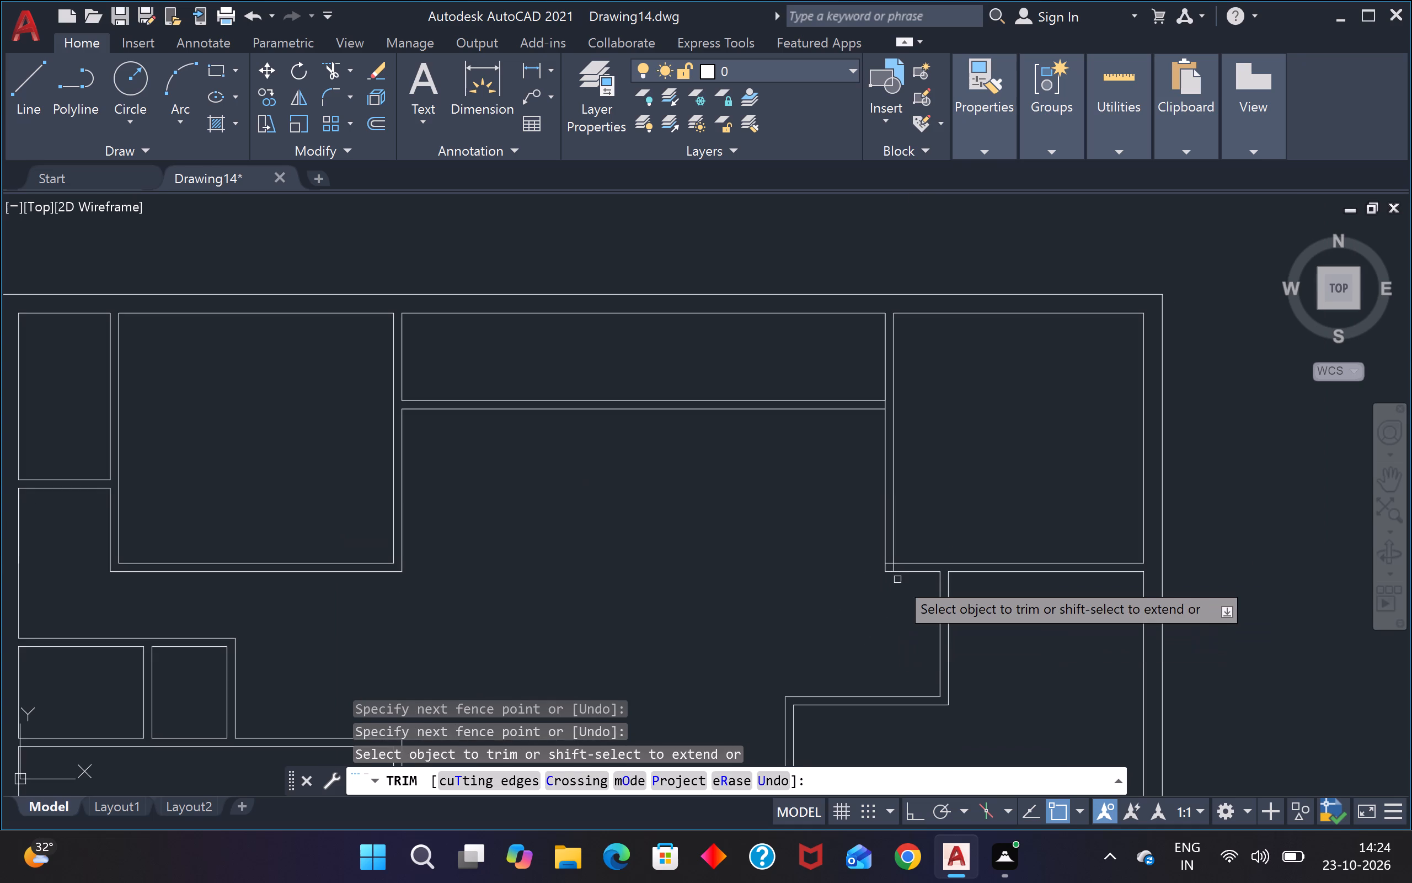
pyautogui.scroll(4, 890, 567)
pyautogui.click(884, 536)
pyautogui.click(896, 584)
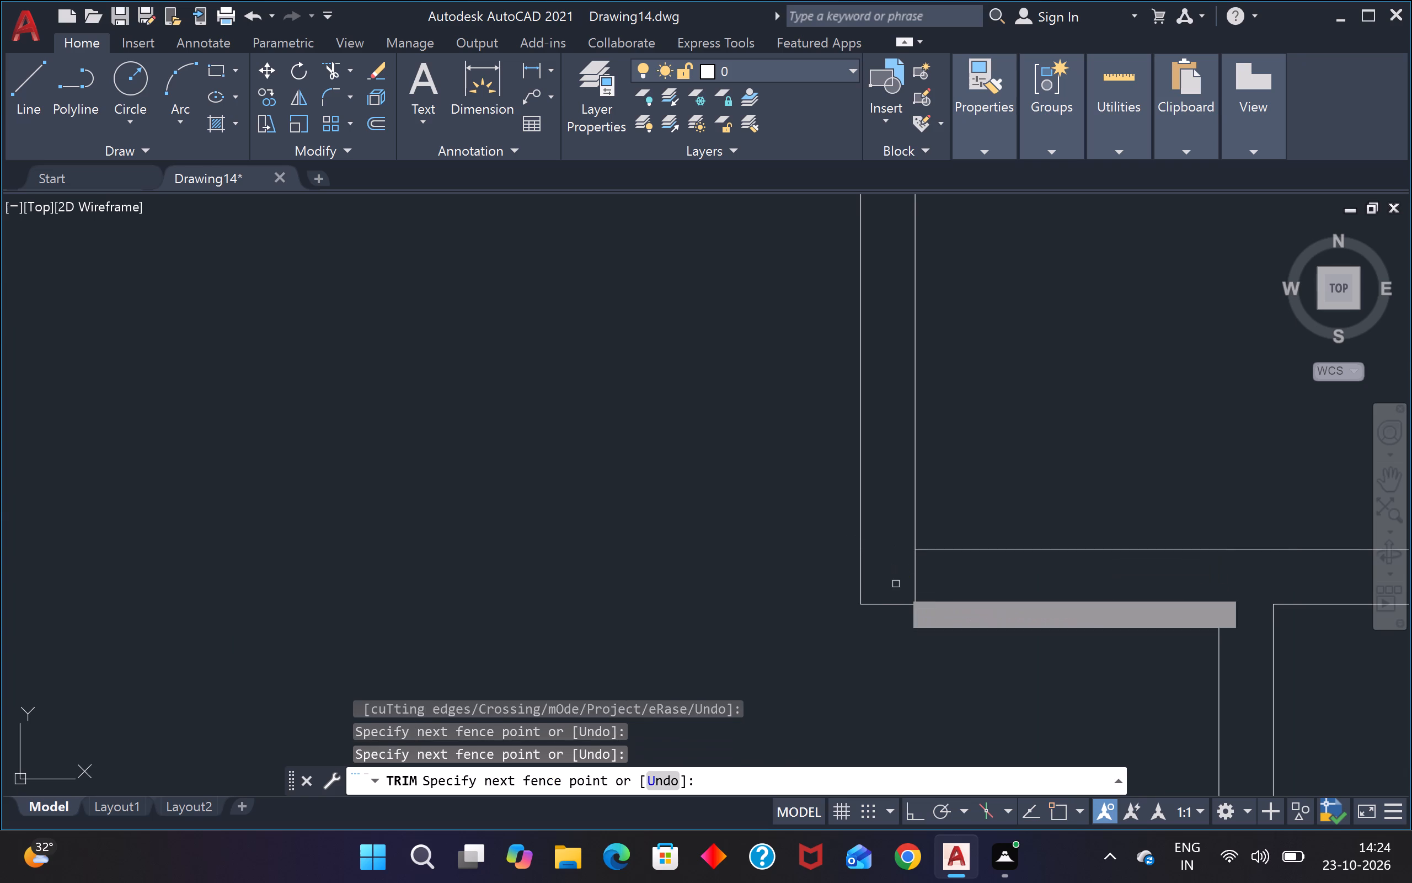
pyautogui.click(896, 584)
pyautogui.click(938, 566)
pyautogui.click(894, 571)
pyautogui.scroll(-3, 894, 571)
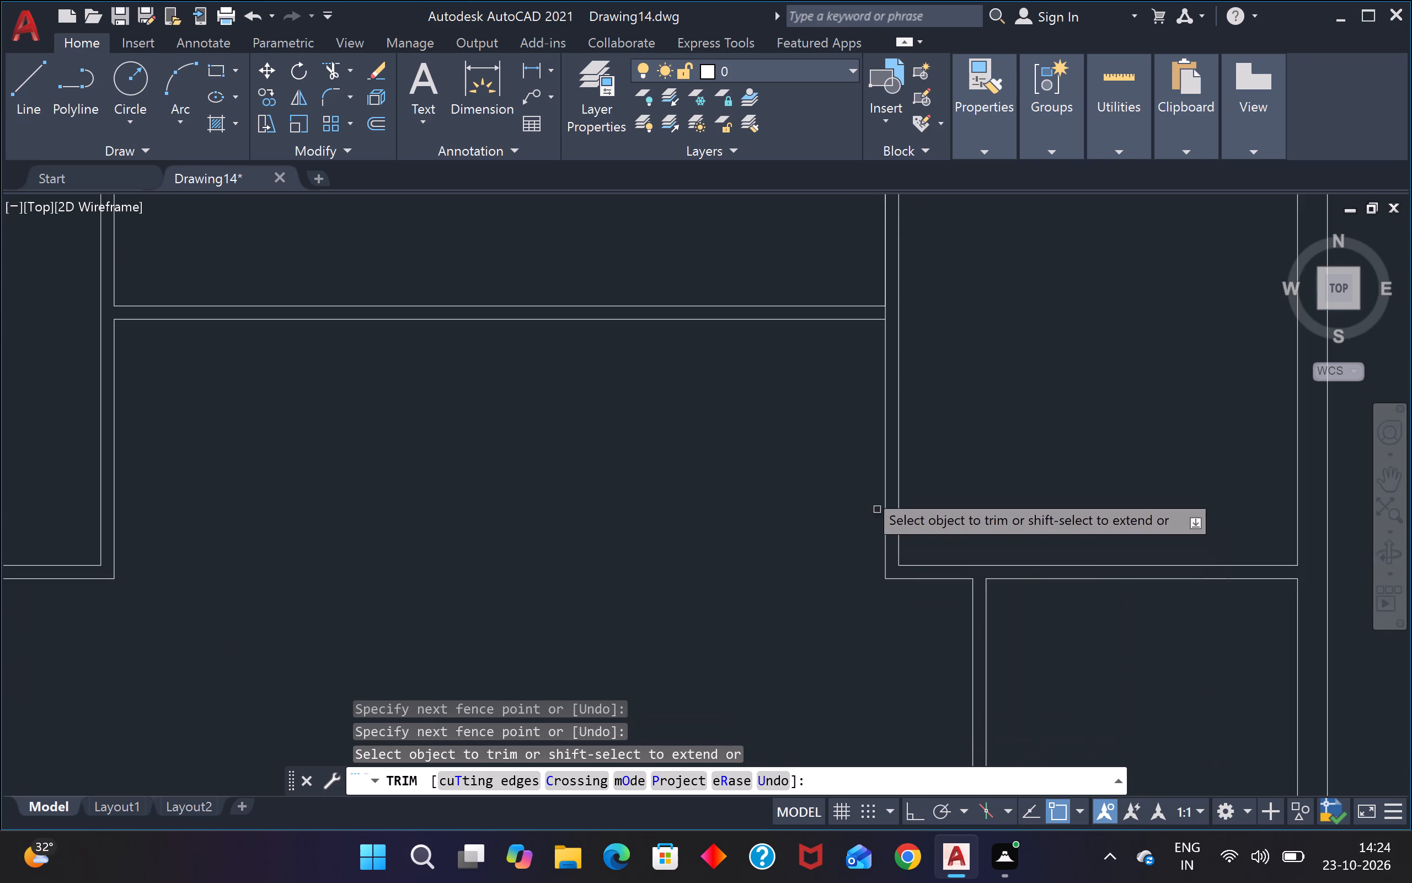
# Trim the vertical line segment between the upper horizontal partition's two lines where it meets the upper-right room's partition.
pyautogui.scroll(-1, 844, 404)
pyautogui.scroll(3, 859, 331)
pyautogui.scroll(1, 885, 389)
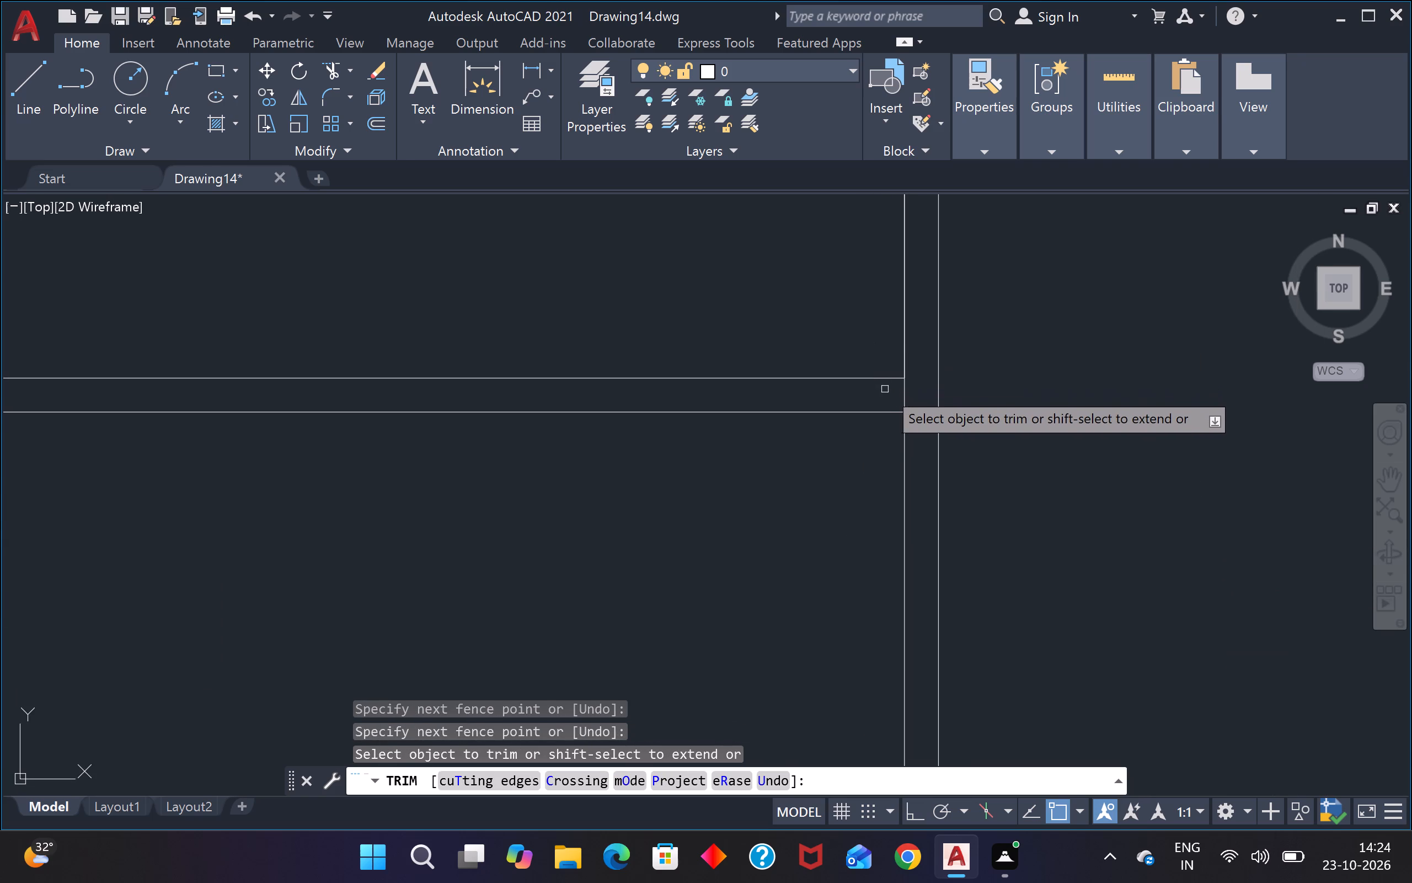
pyautogui.scroll(1, 885, 389)
pyautogui.click(904, 392)
pyautogui.click(945, 381)
pyautogui.scroll(-4, 950, 384)
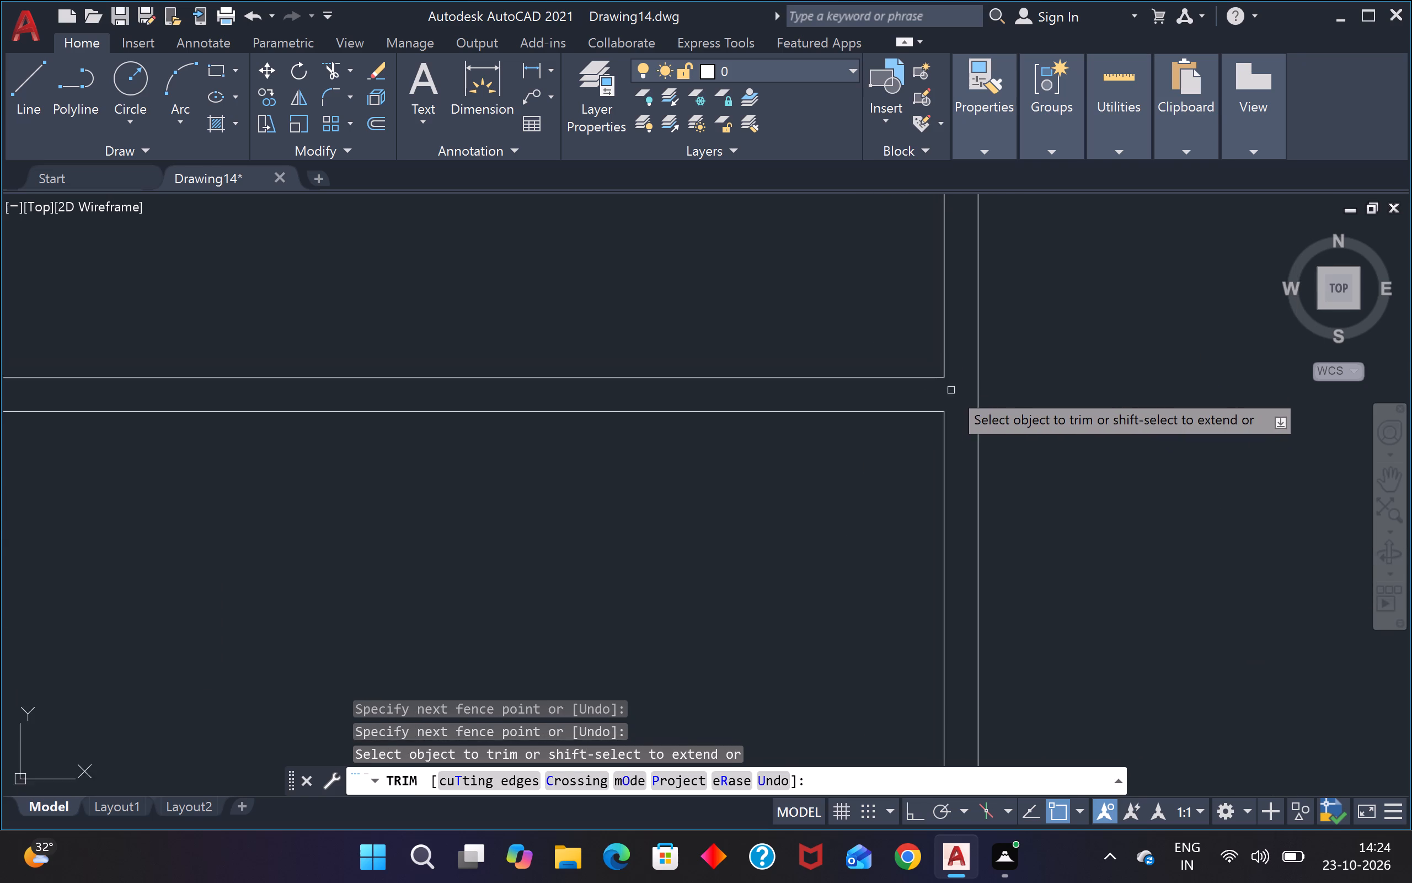
pyautogui.scroll(-8, 951, 390)
pyautogui.scroll(1, 966, 540)
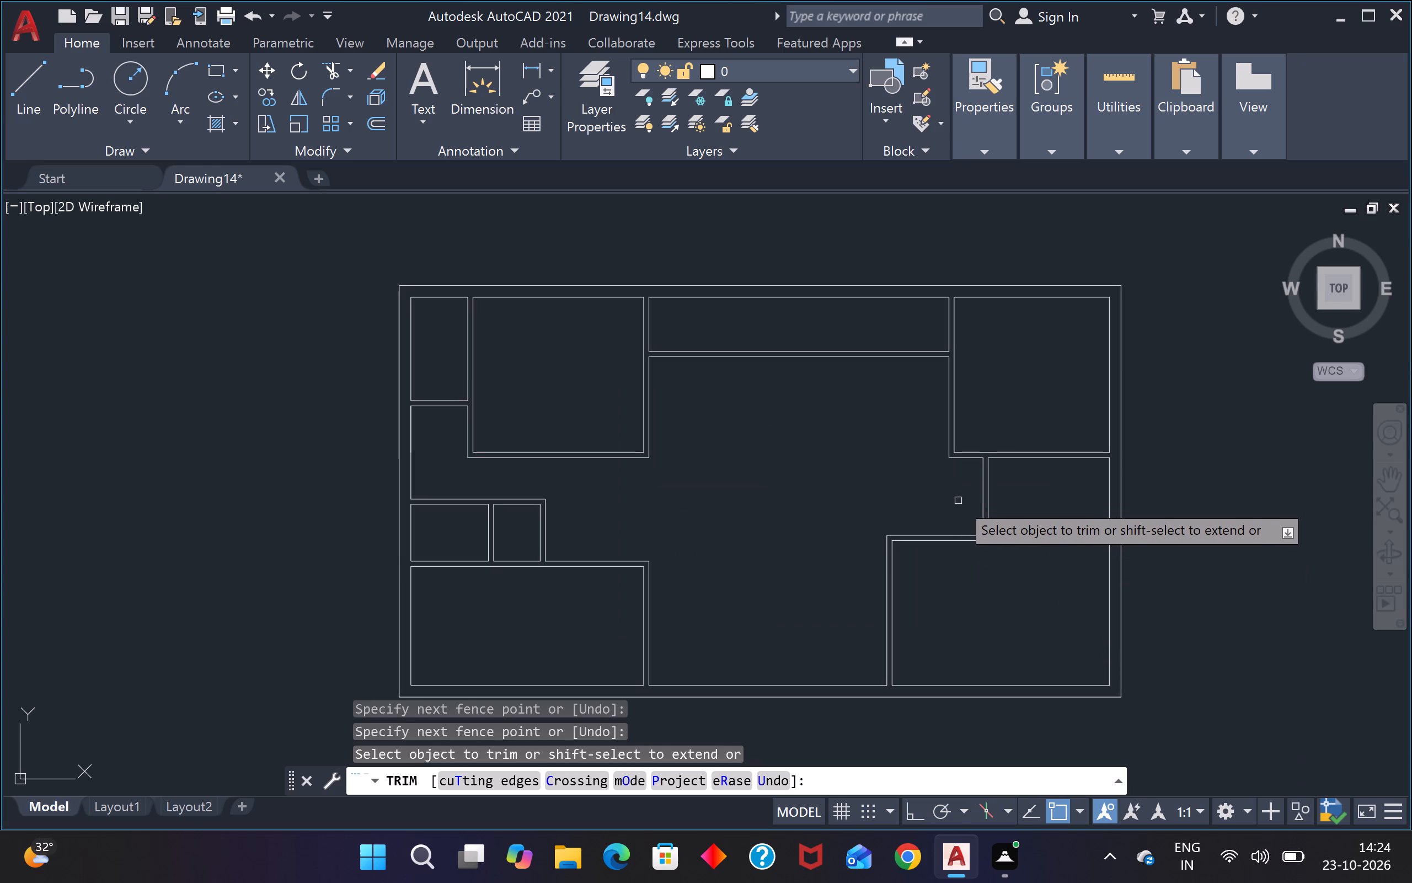
pyautogui.press('Escape')
pyautogui.press('Escape')
pyautogui.press('Escape')
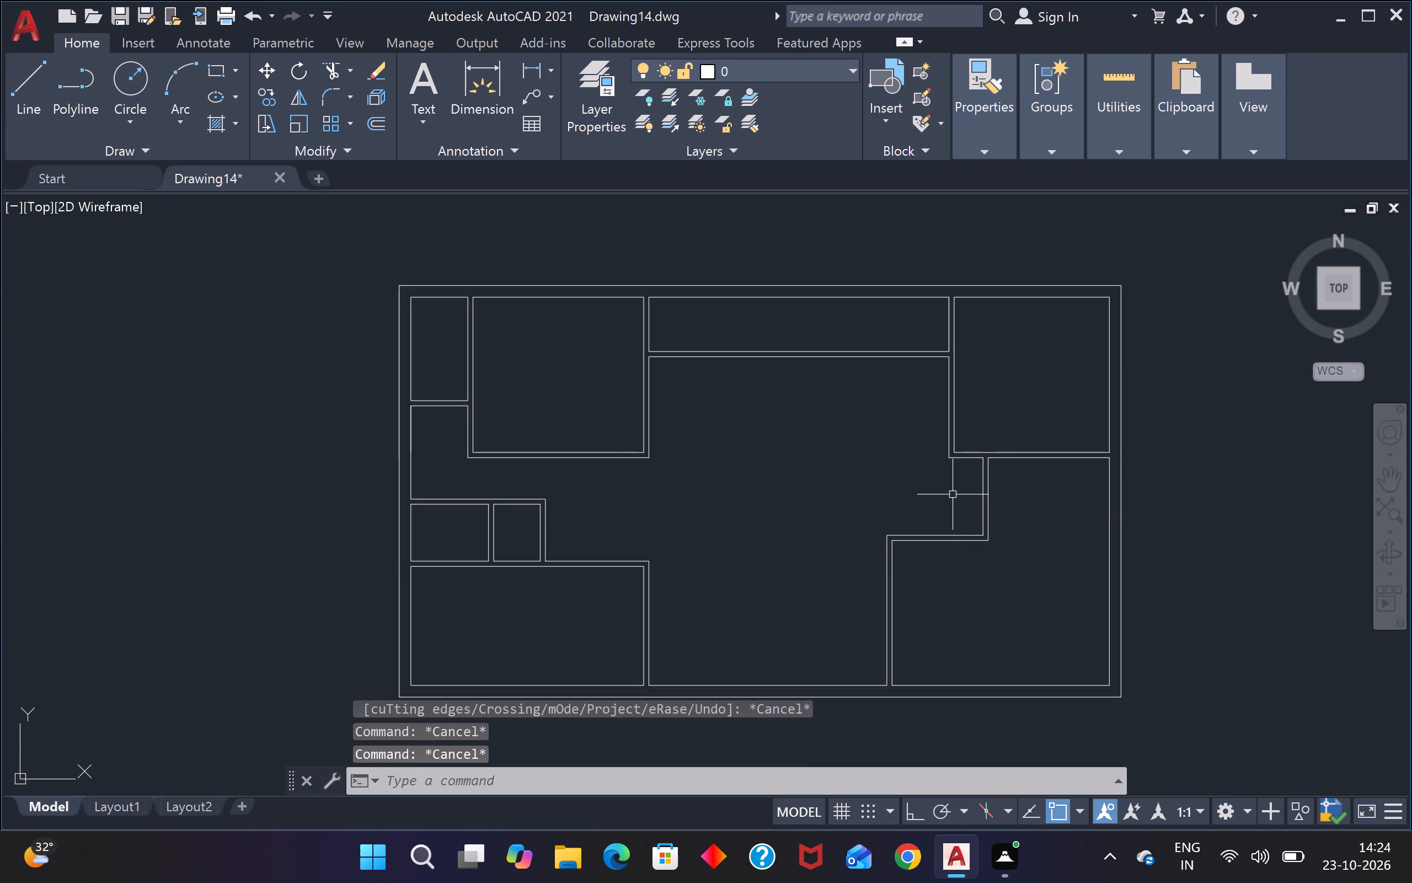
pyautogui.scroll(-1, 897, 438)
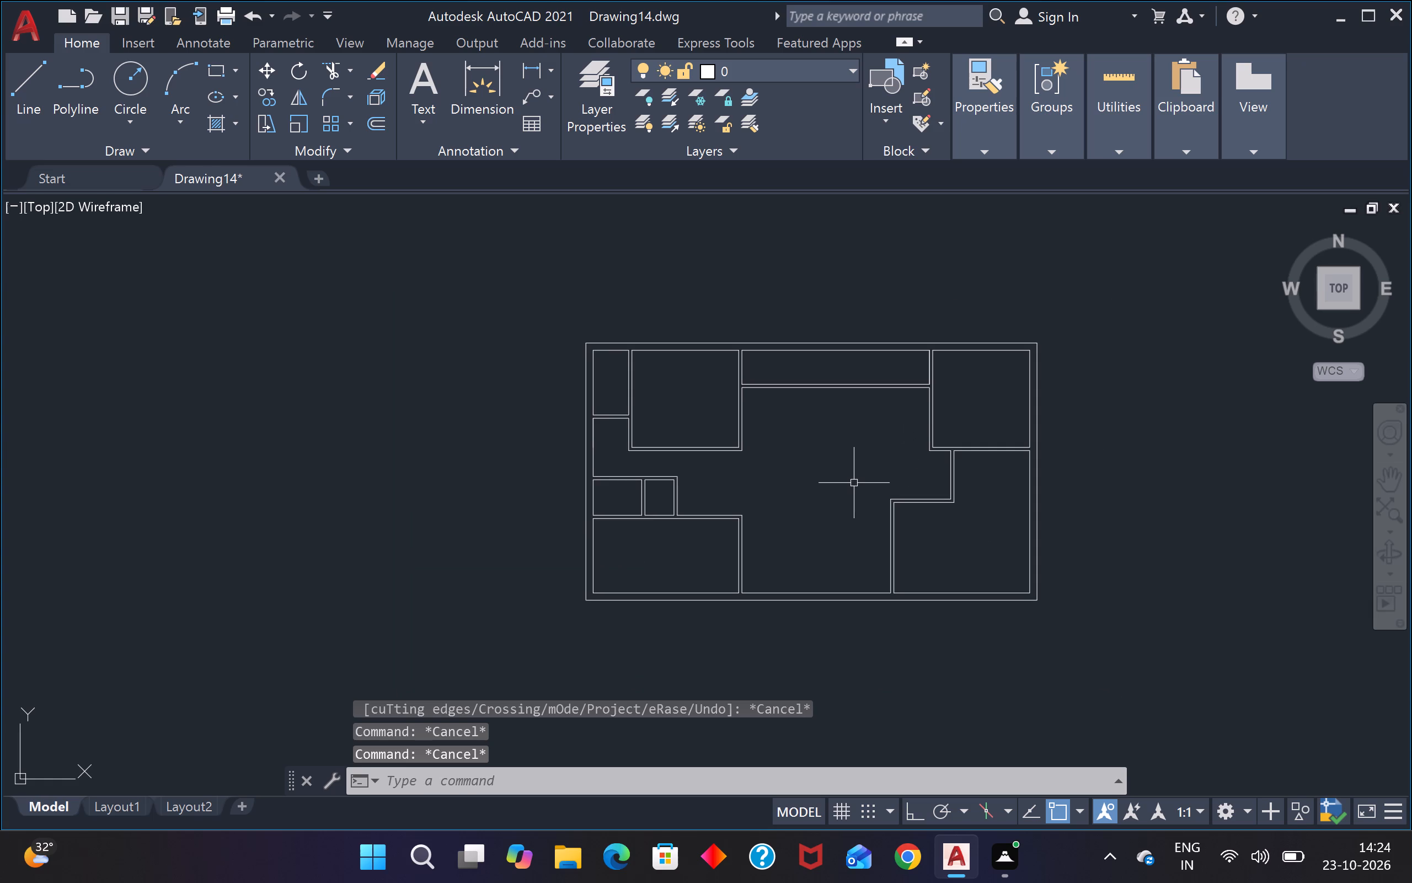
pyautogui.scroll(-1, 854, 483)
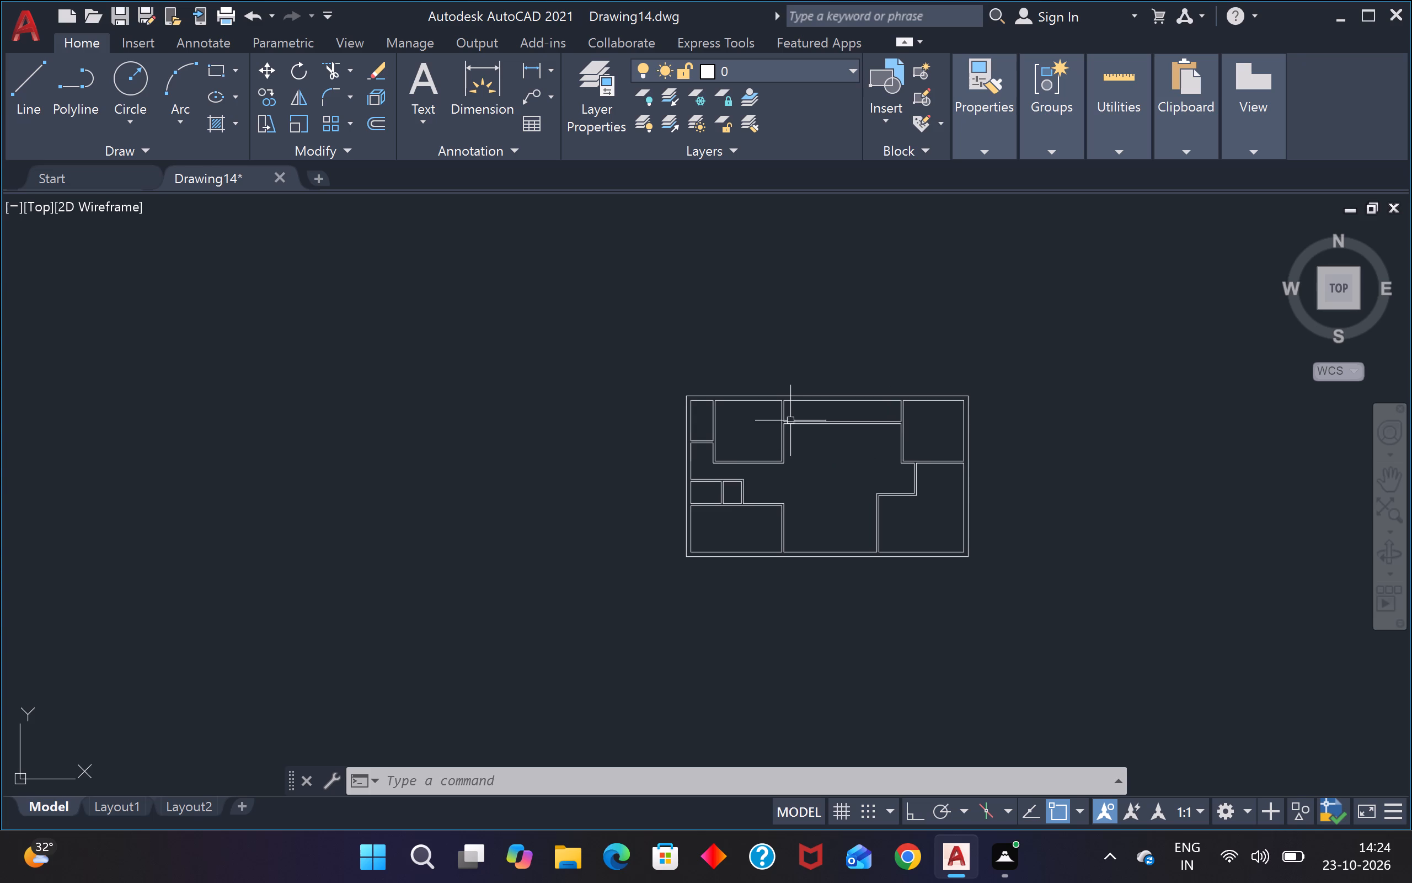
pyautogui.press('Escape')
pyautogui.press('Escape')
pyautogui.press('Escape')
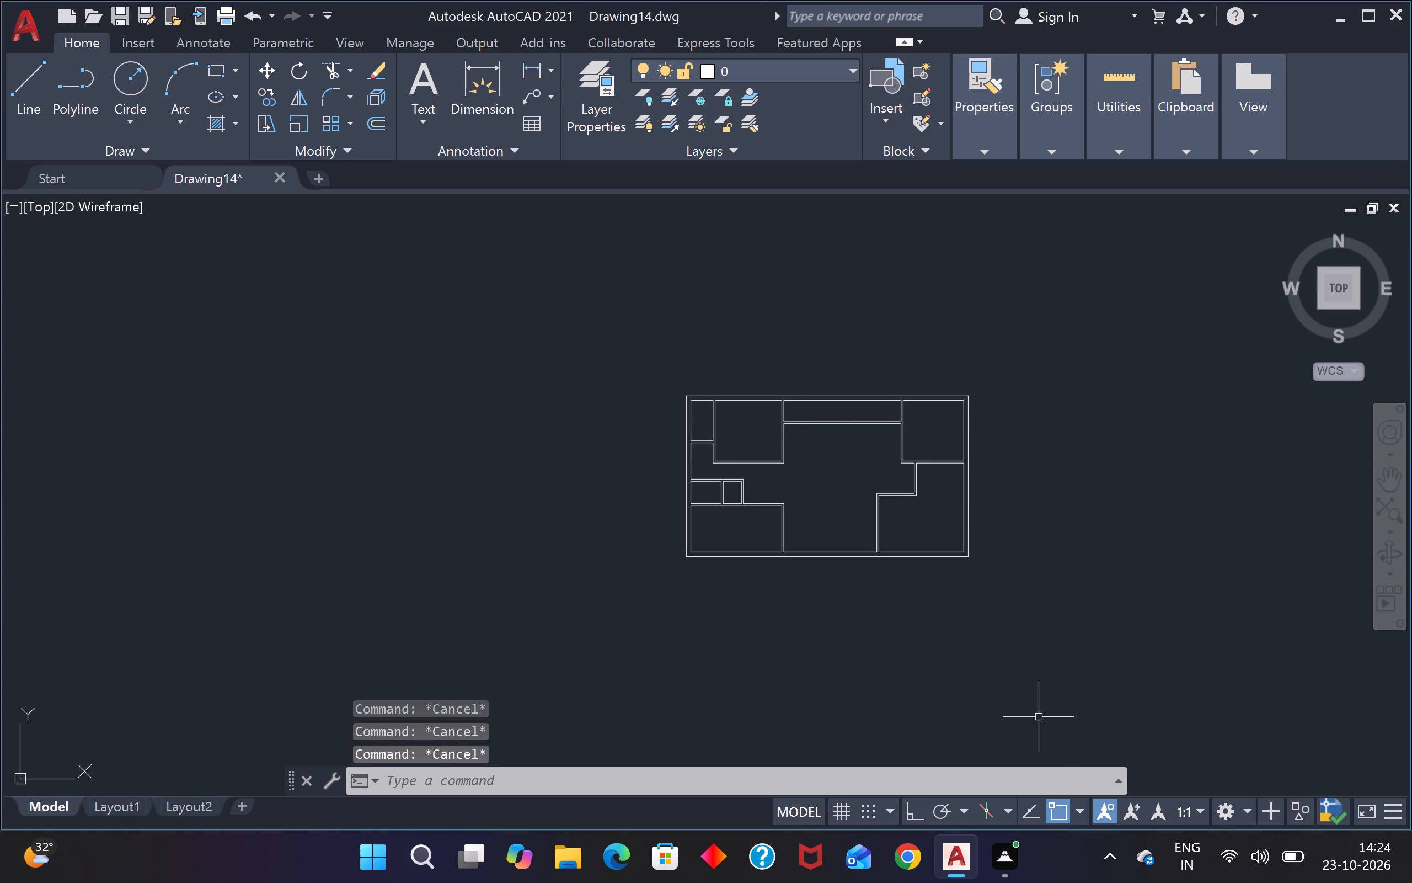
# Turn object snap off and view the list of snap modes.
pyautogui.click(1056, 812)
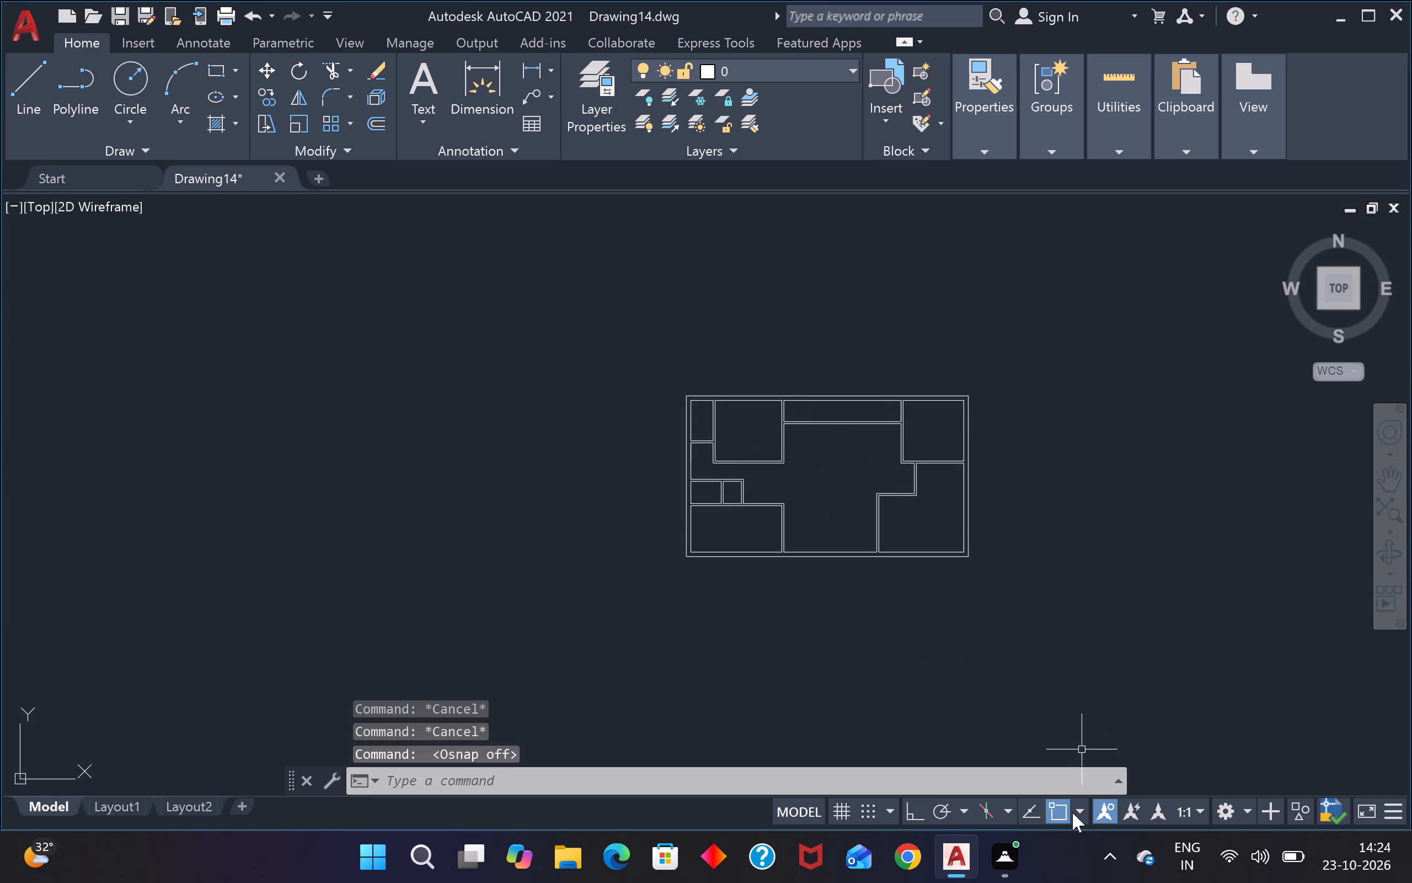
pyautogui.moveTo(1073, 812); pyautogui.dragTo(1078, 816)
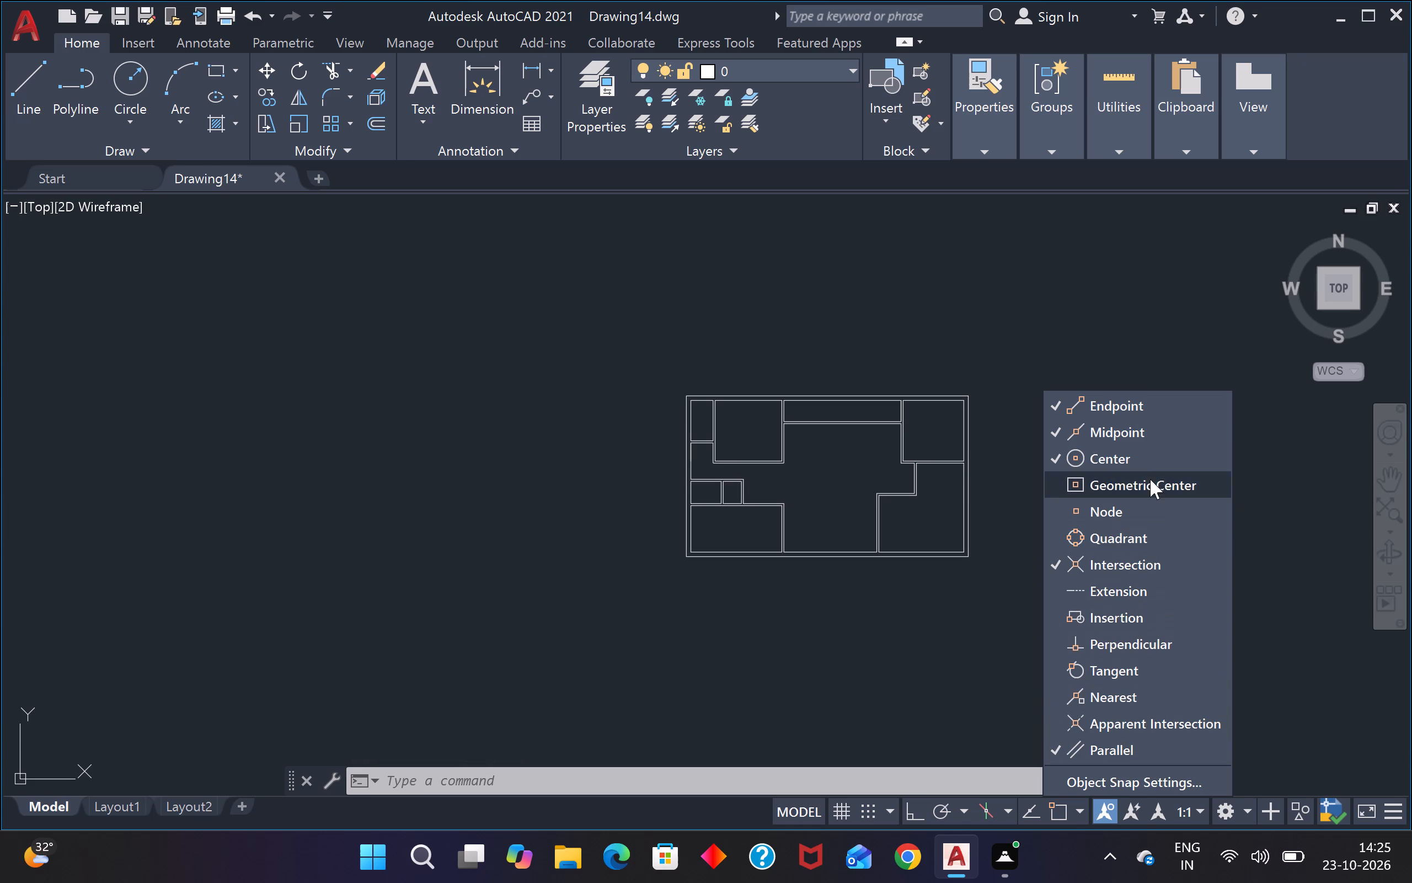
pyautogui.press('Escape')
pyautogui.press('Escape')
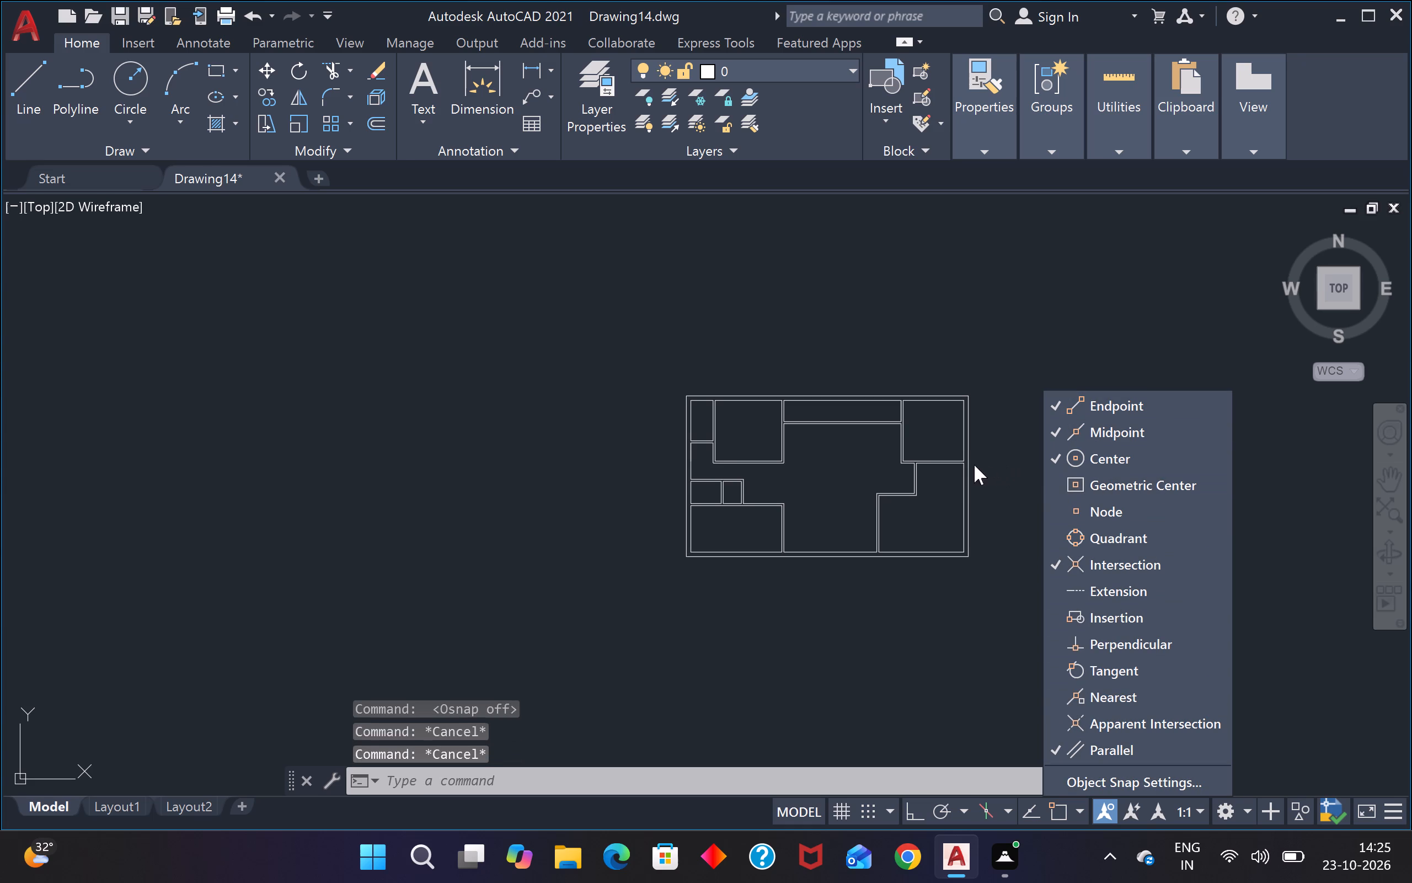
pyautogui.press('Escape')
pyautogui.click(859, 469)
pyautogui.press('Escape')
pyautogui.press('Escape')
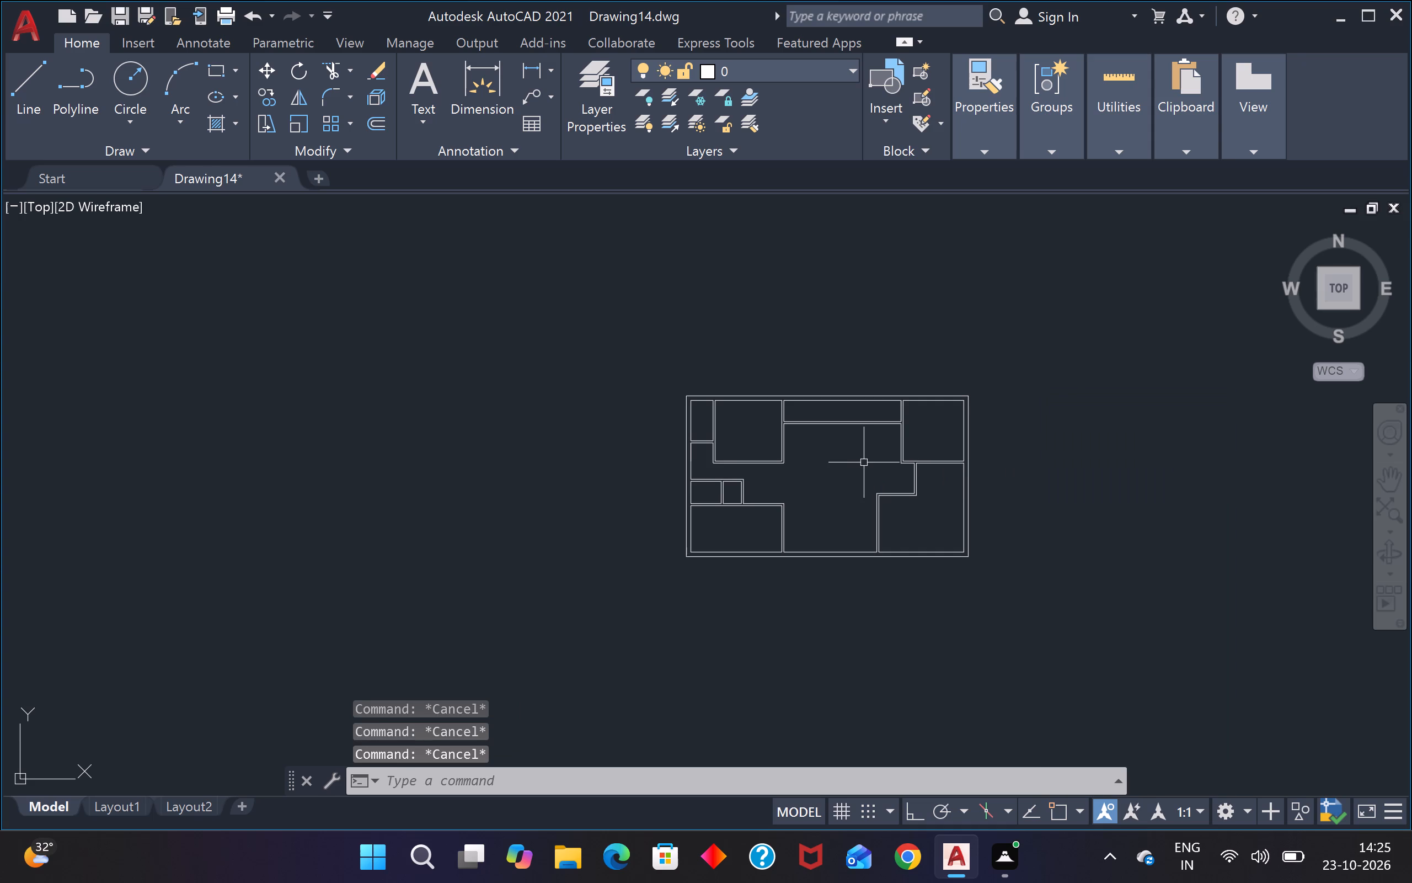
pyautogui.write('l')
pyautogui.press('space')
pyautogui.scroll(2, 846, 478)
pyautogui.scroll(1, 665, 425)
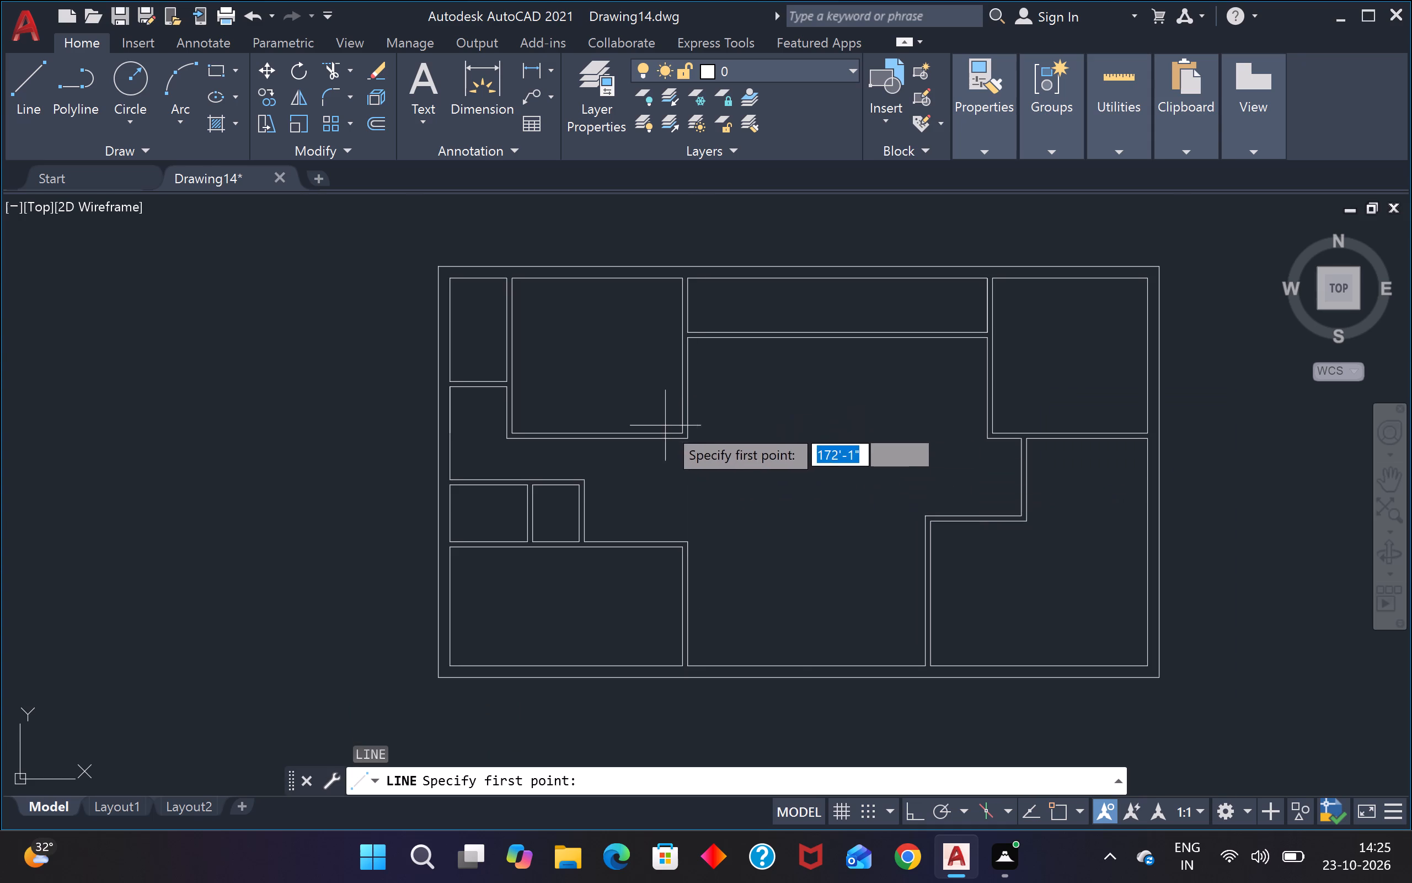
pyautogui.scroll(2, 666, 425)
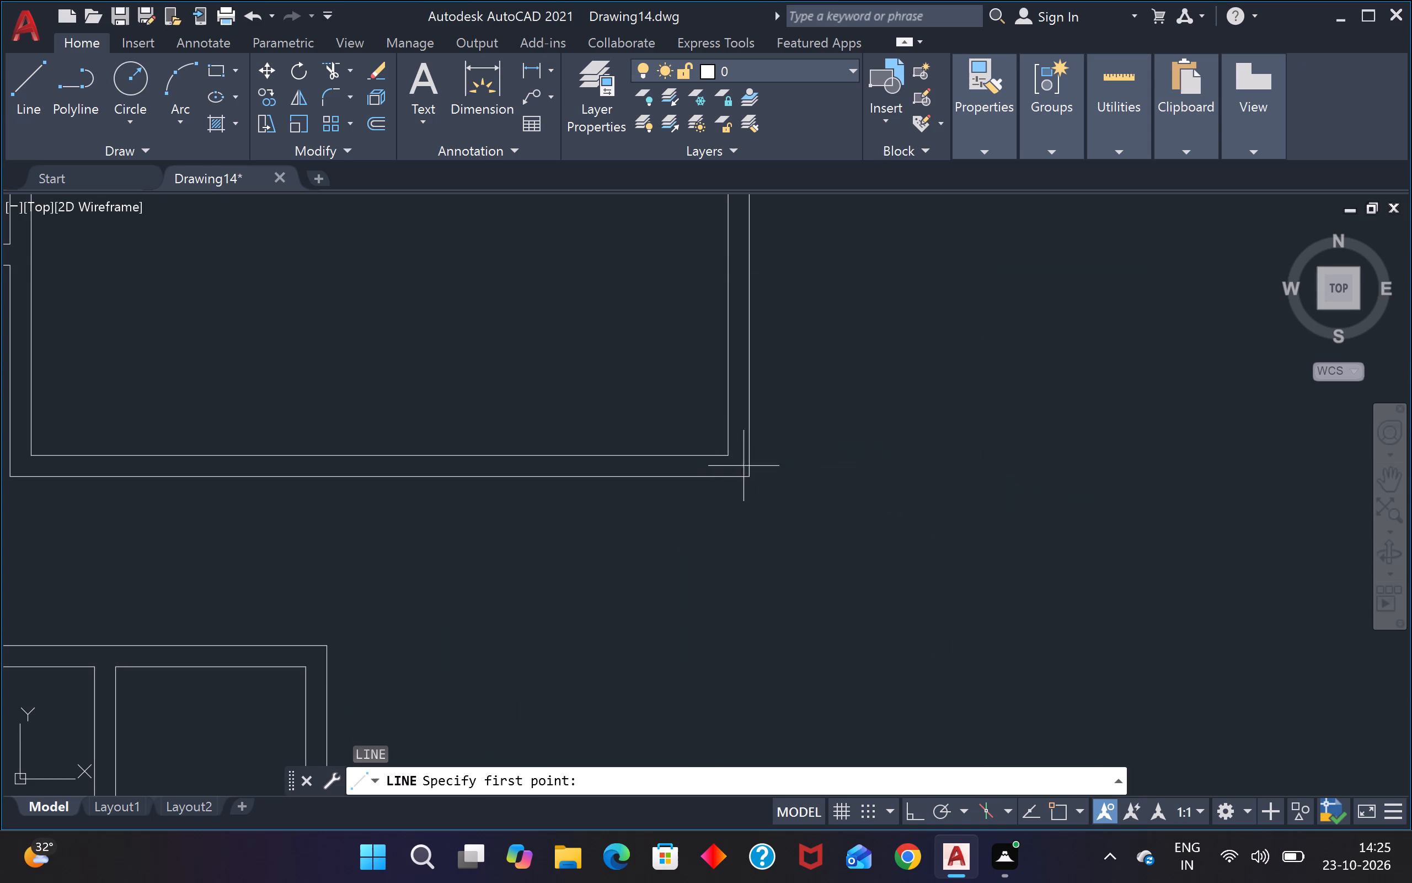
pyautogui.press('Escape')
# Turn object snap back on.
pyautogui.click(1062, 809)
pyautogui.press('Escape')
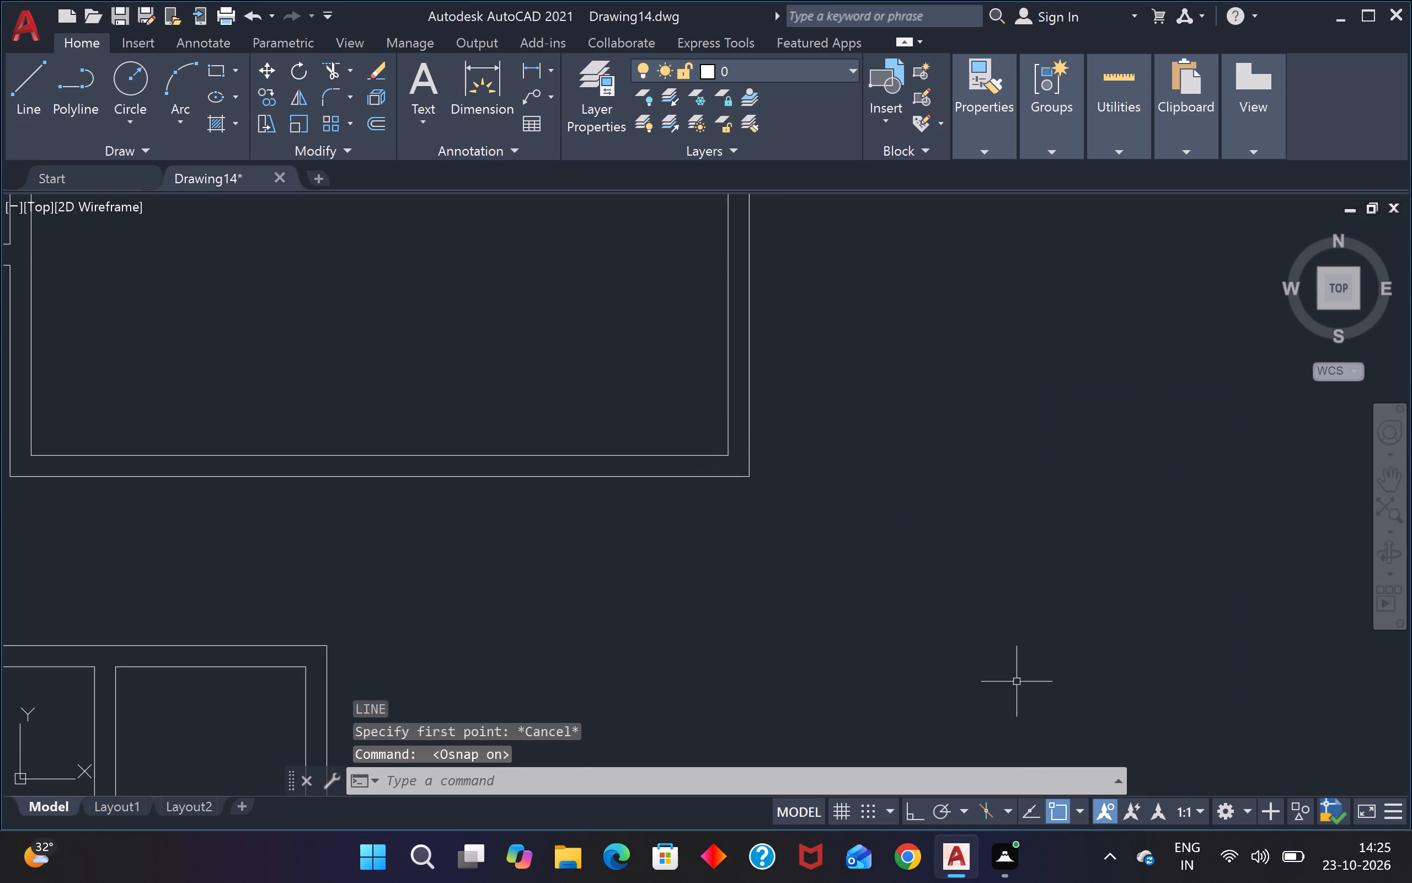
# Draw a short vertical line across the partition from the inner lower-right corner of the large upper-left room.
pyautogui.press('space')
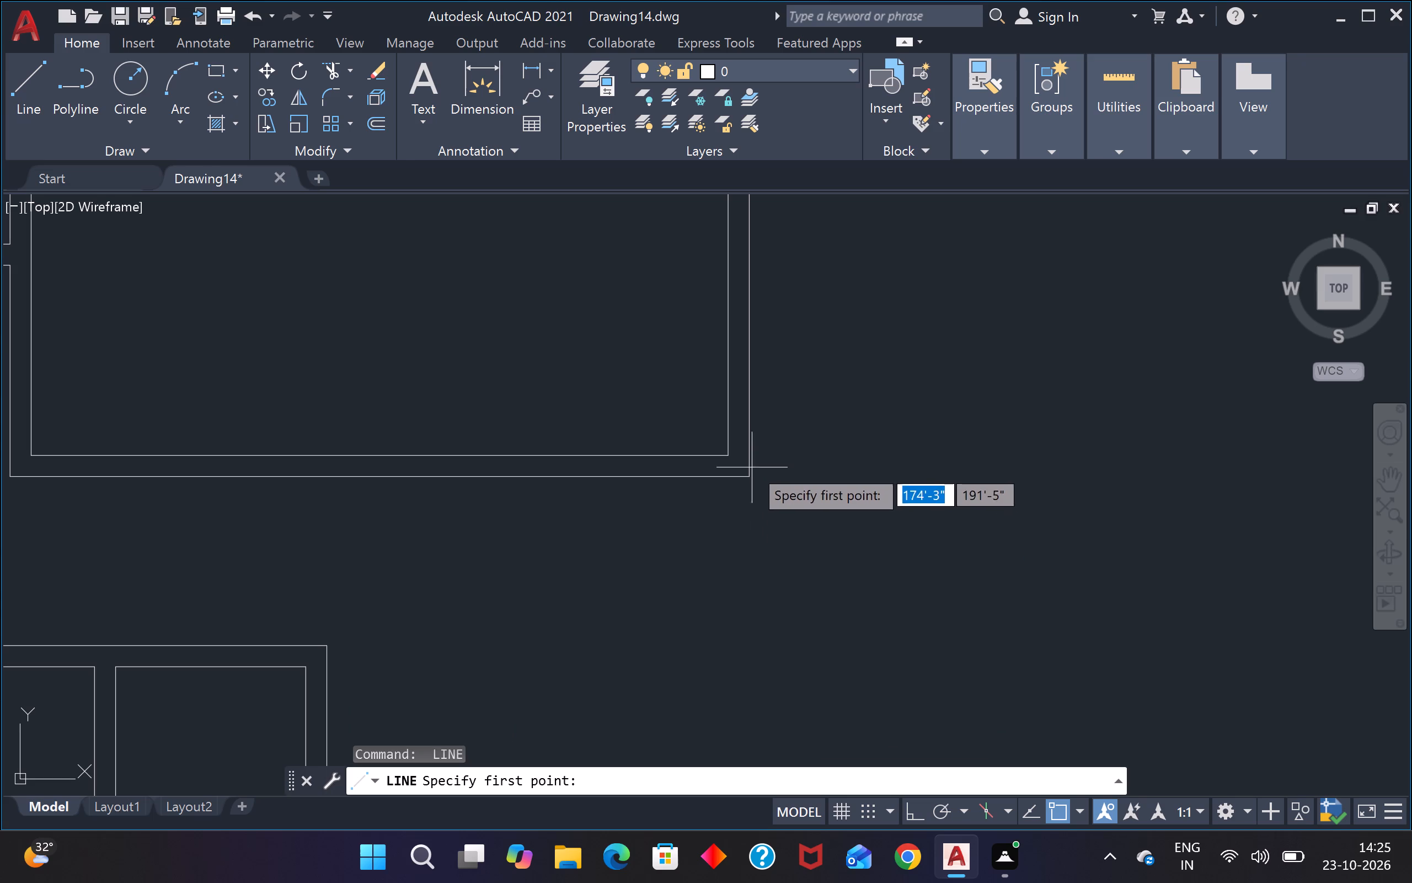
pyautogui.scroll(2, 708, 440)
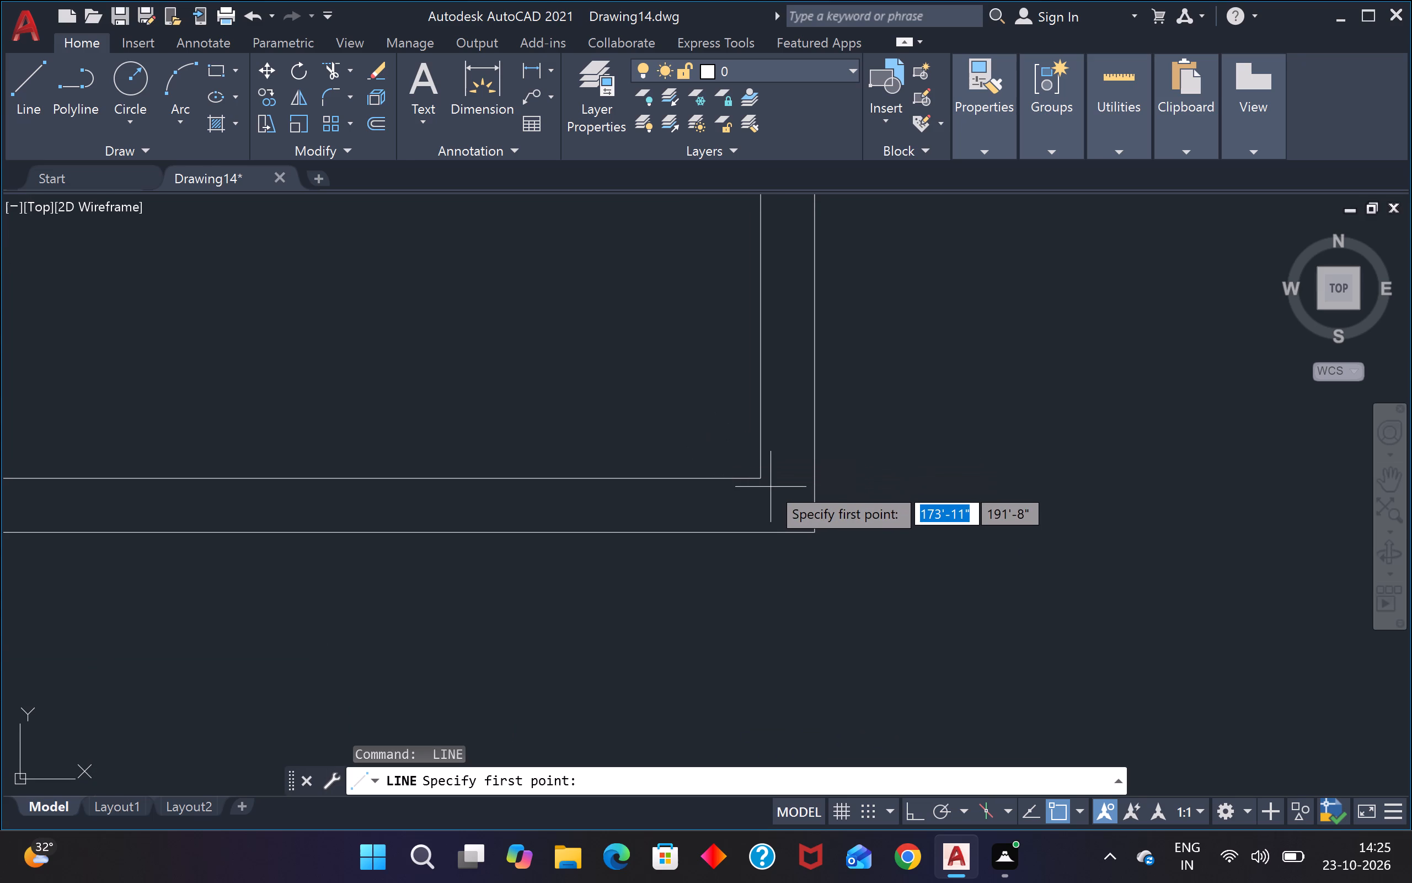
pyautogui.click(767, 481)
pyautogui.click(762, 527)
pyautogui.press('Escape')
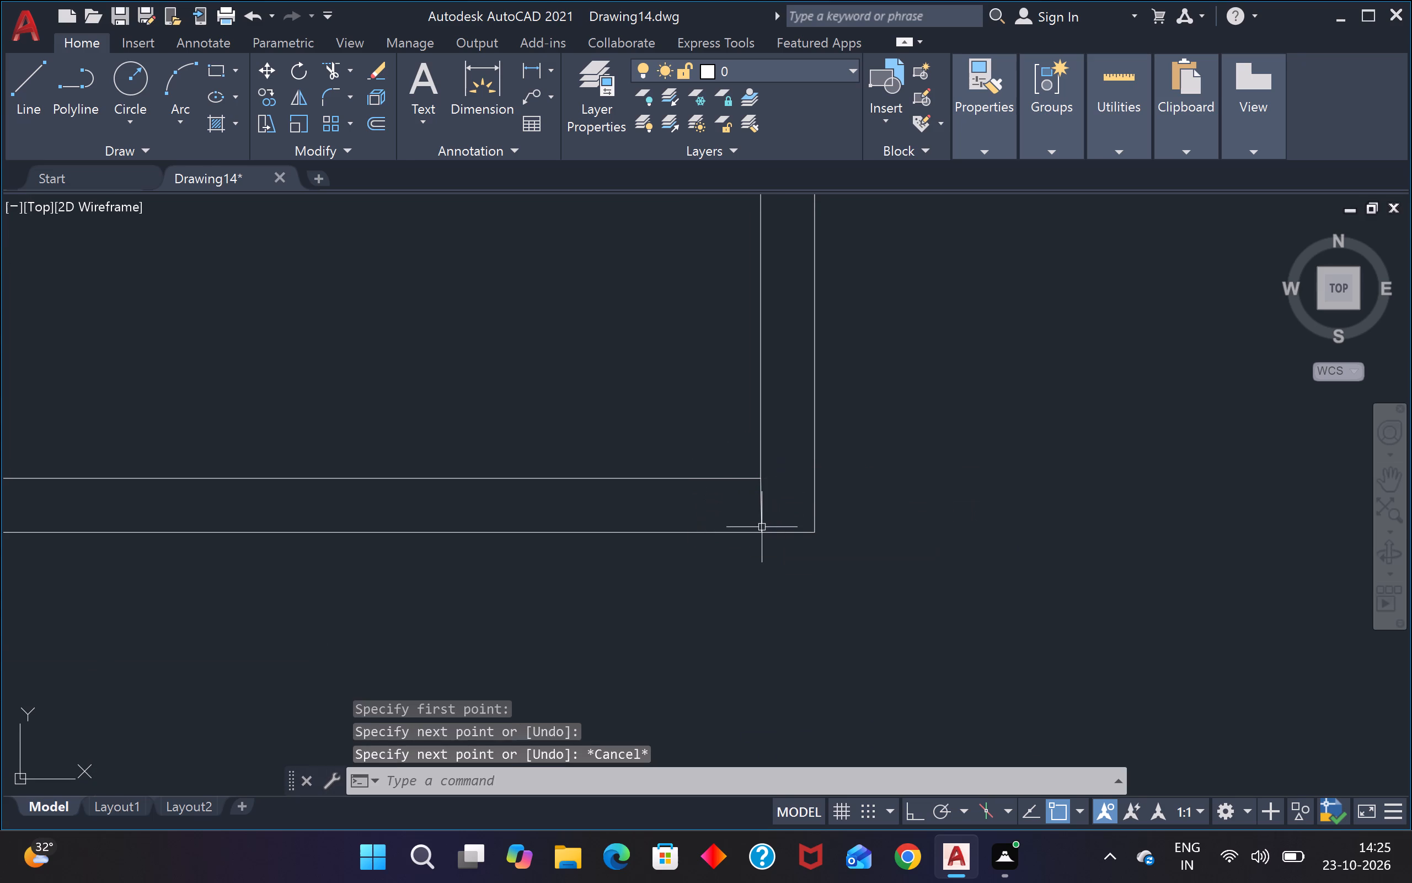
pyautogui.scroll(-5, 762, 527)
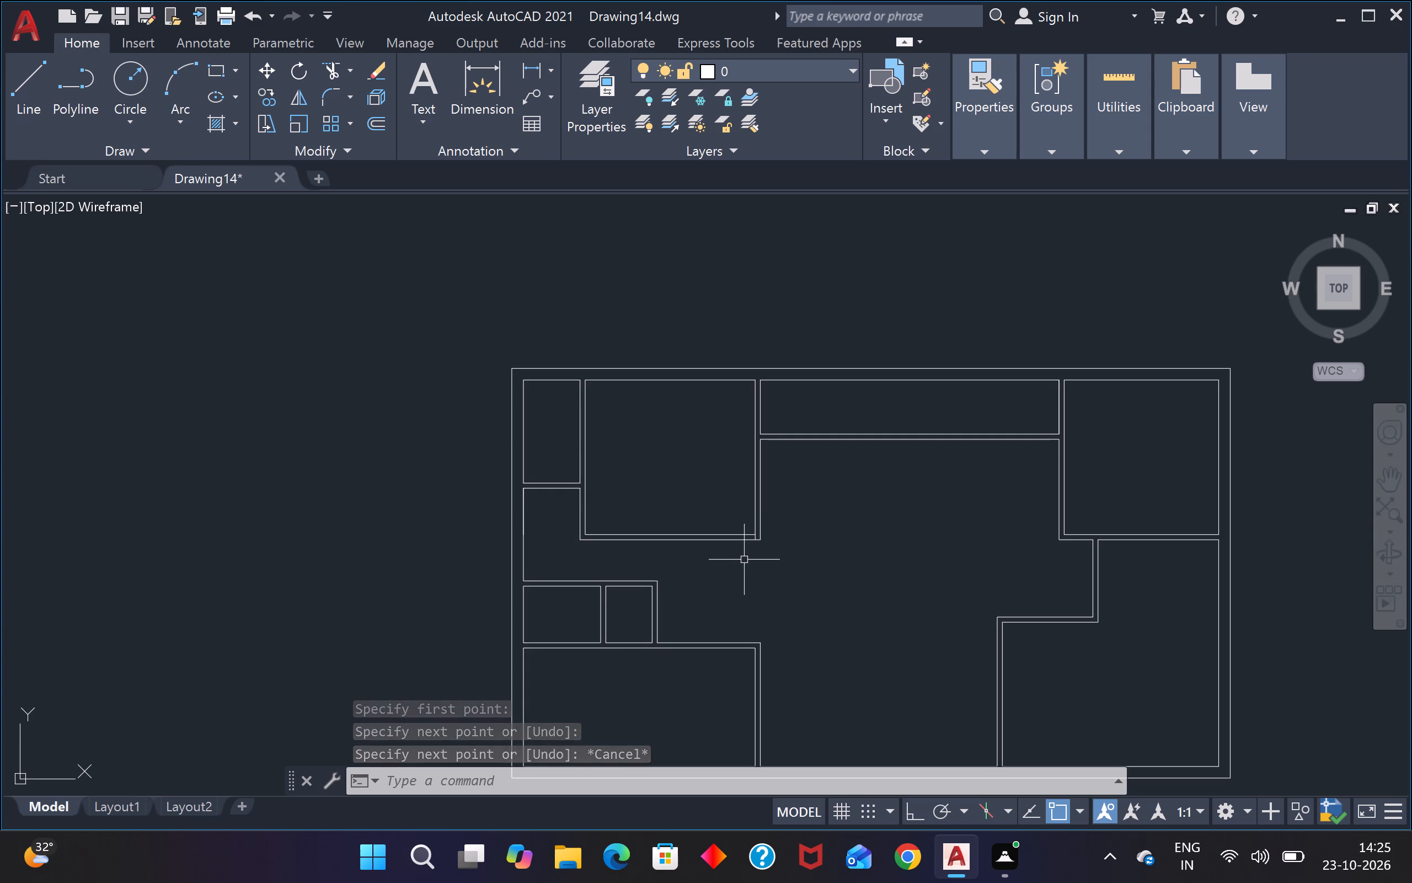
pyautogui.press('Escape')
pyautogui.press('Escape')
# Draw a short vertical line closing the right end of the partition between the two narrow rooms along the left wall.
pyautogui.write('l')
pyautogui.press('space')
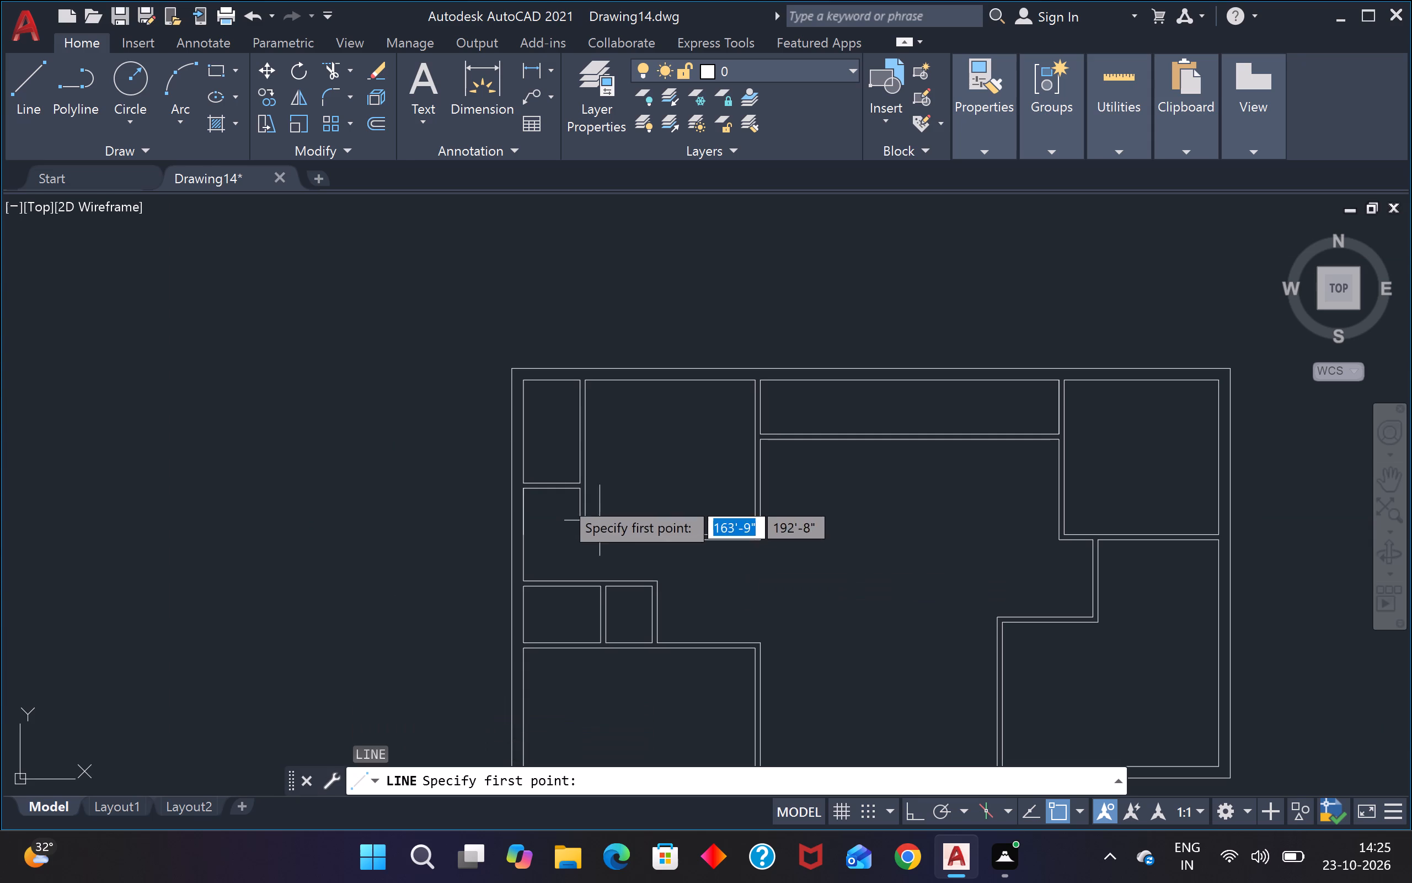
pyautogui.scroll(2, 570, 468)
pyautogui.scroll(3, 587, 518)
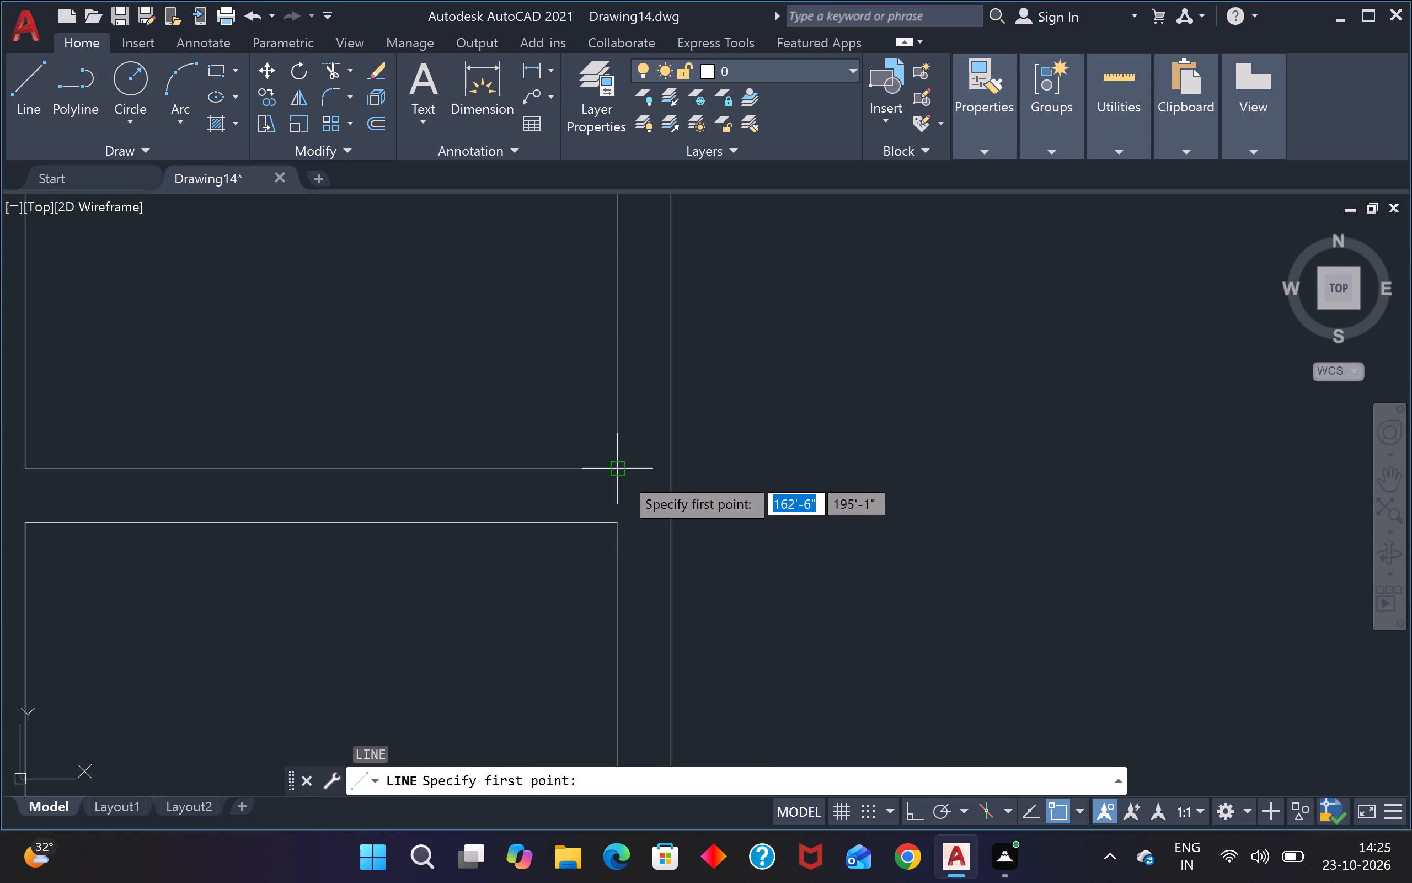
pyautogui.click(620, 470)
pyautogui.click(612, 519)
pyautogui.press('Escape')
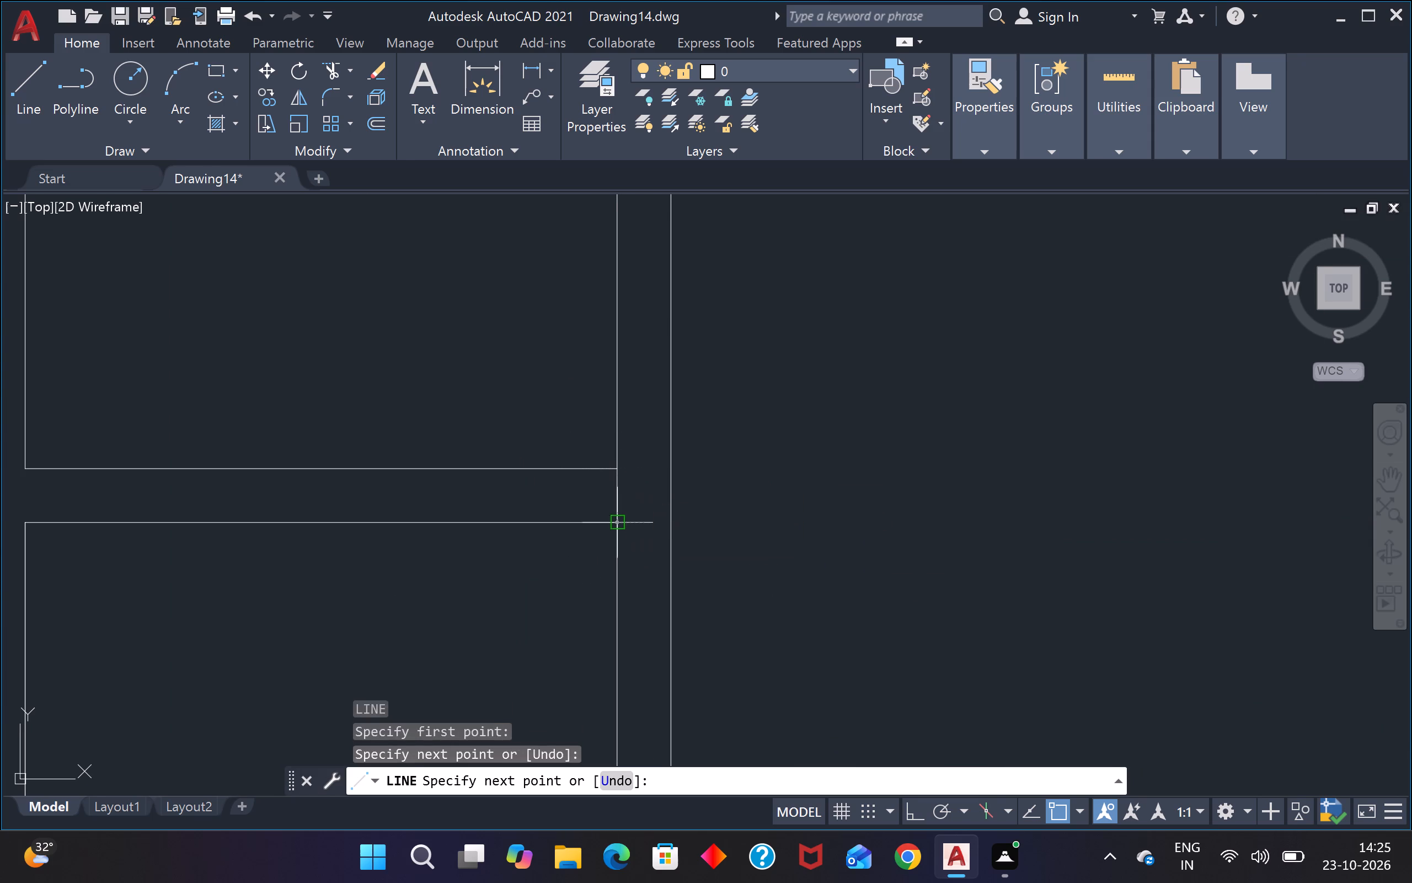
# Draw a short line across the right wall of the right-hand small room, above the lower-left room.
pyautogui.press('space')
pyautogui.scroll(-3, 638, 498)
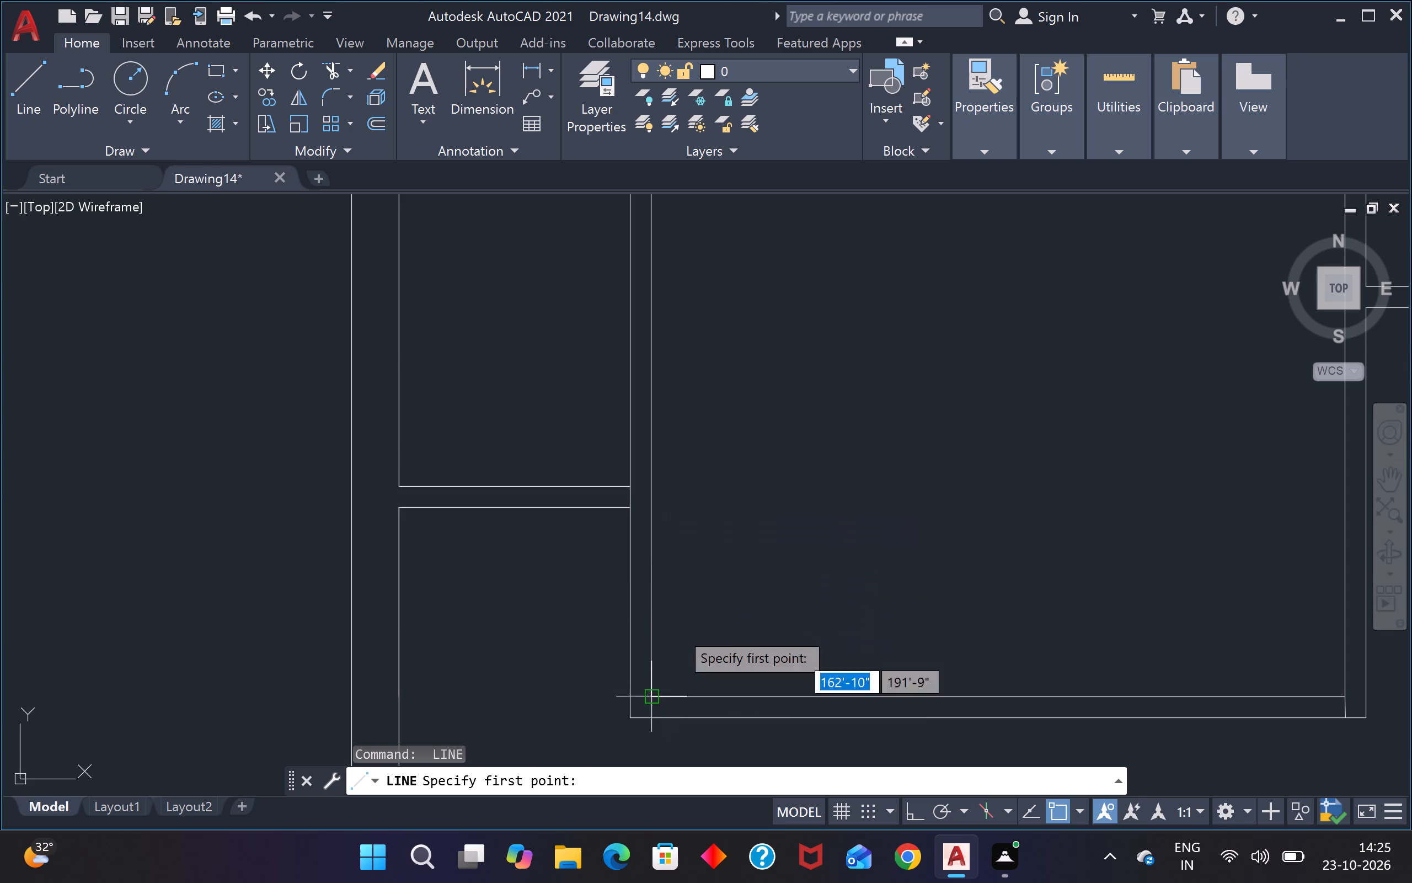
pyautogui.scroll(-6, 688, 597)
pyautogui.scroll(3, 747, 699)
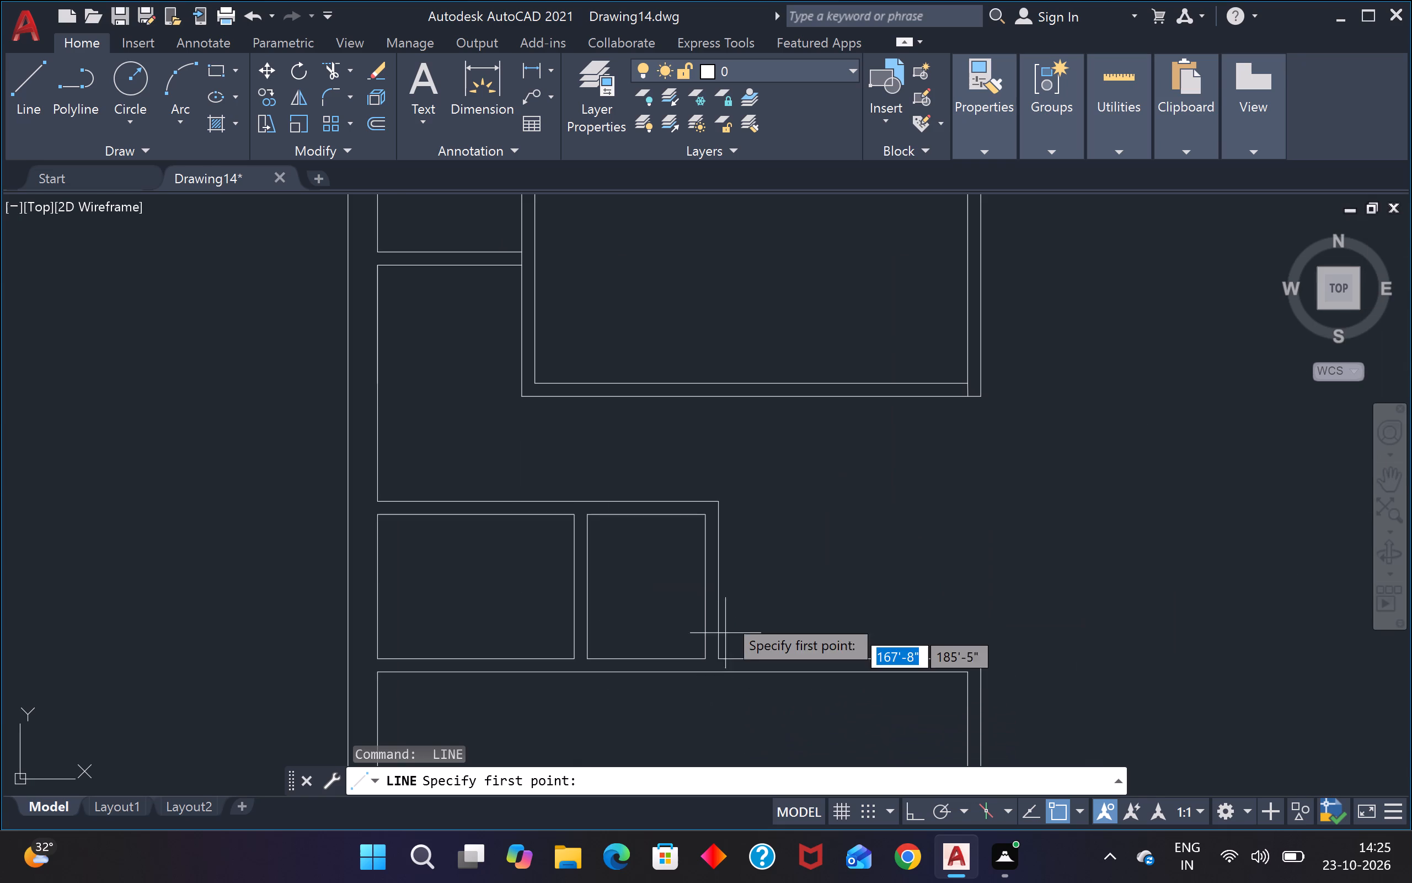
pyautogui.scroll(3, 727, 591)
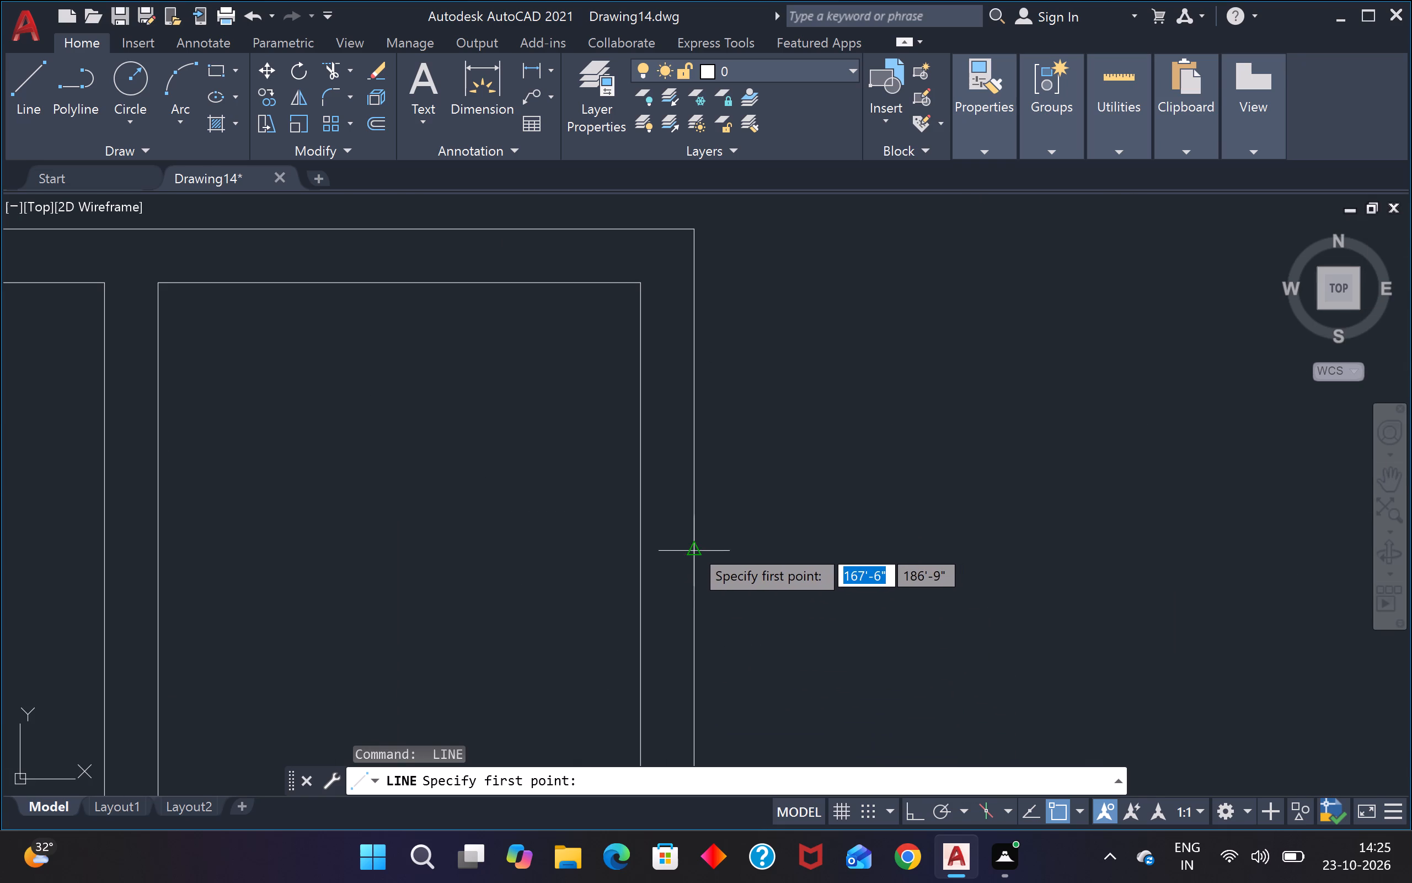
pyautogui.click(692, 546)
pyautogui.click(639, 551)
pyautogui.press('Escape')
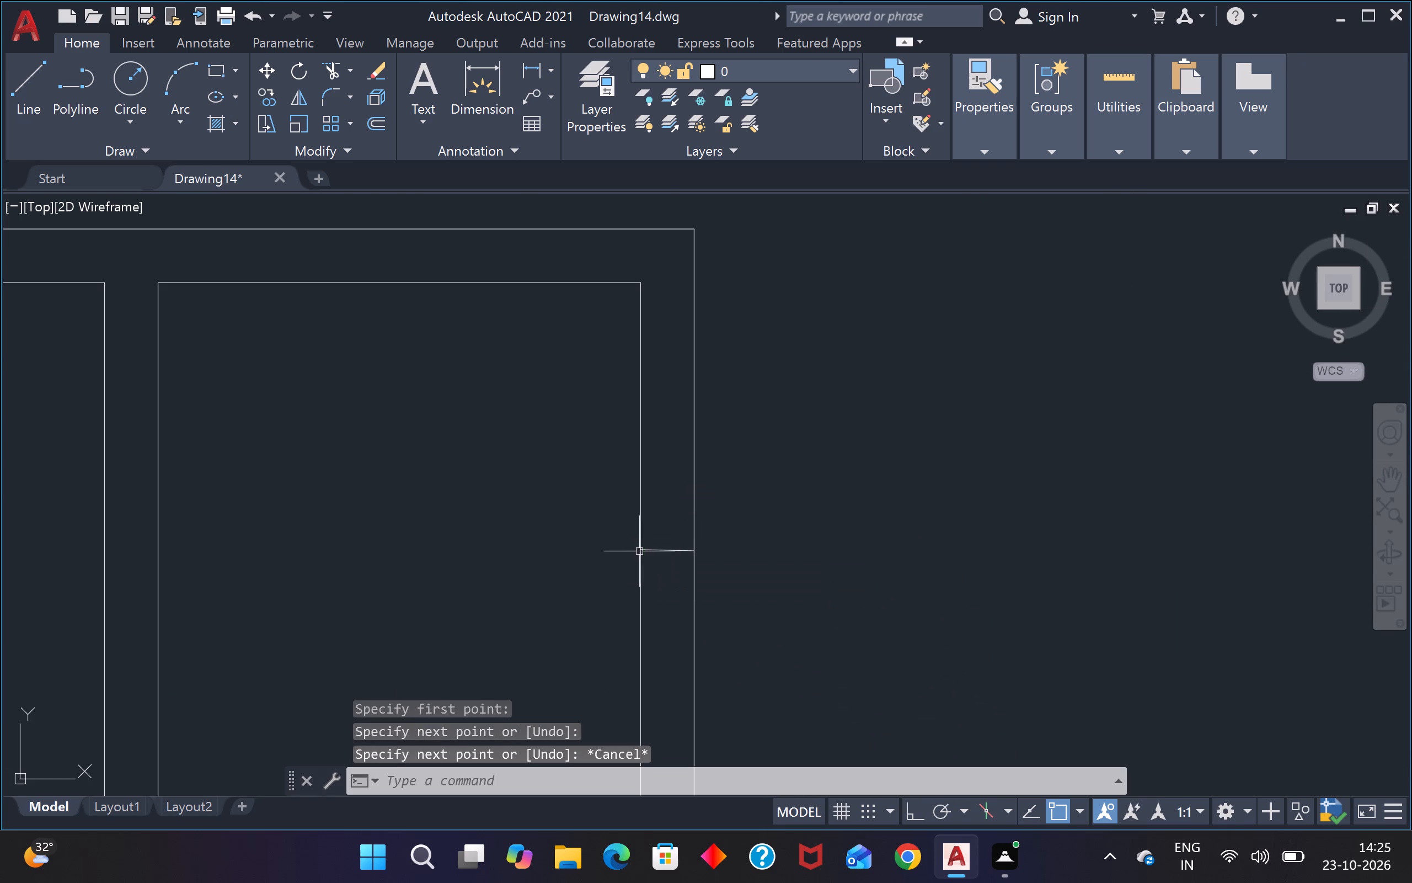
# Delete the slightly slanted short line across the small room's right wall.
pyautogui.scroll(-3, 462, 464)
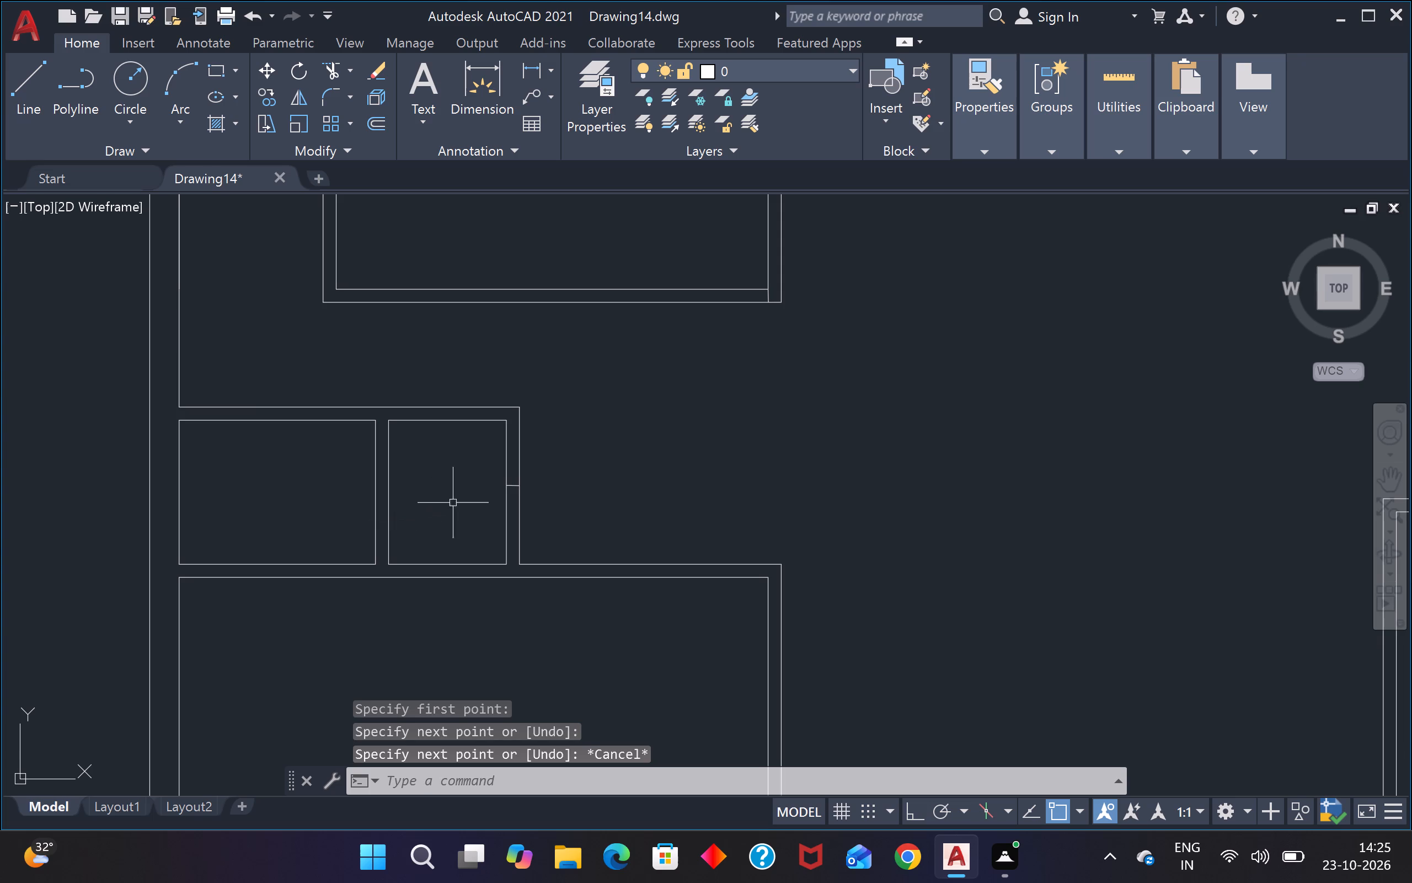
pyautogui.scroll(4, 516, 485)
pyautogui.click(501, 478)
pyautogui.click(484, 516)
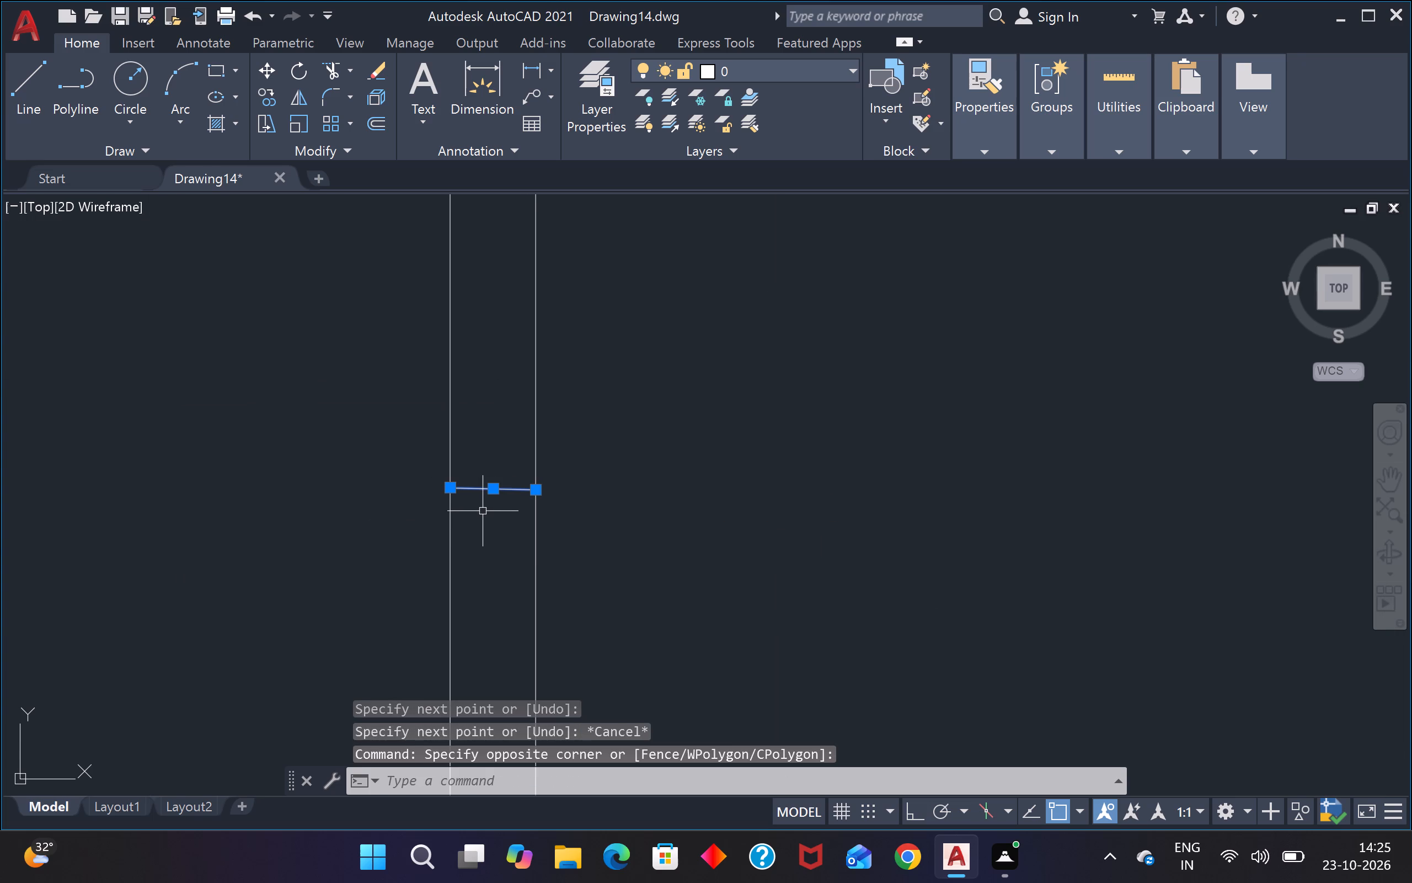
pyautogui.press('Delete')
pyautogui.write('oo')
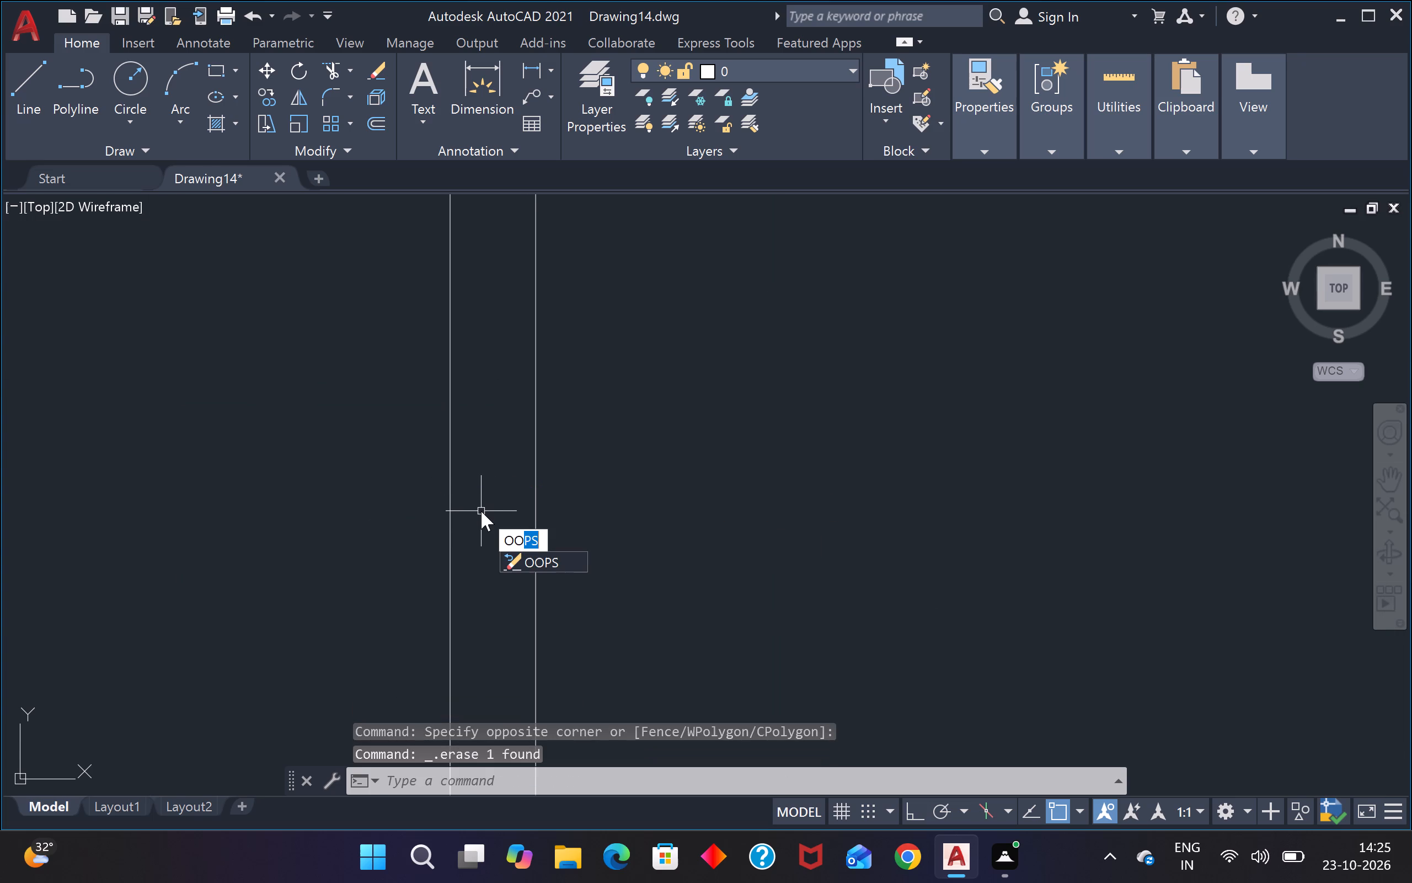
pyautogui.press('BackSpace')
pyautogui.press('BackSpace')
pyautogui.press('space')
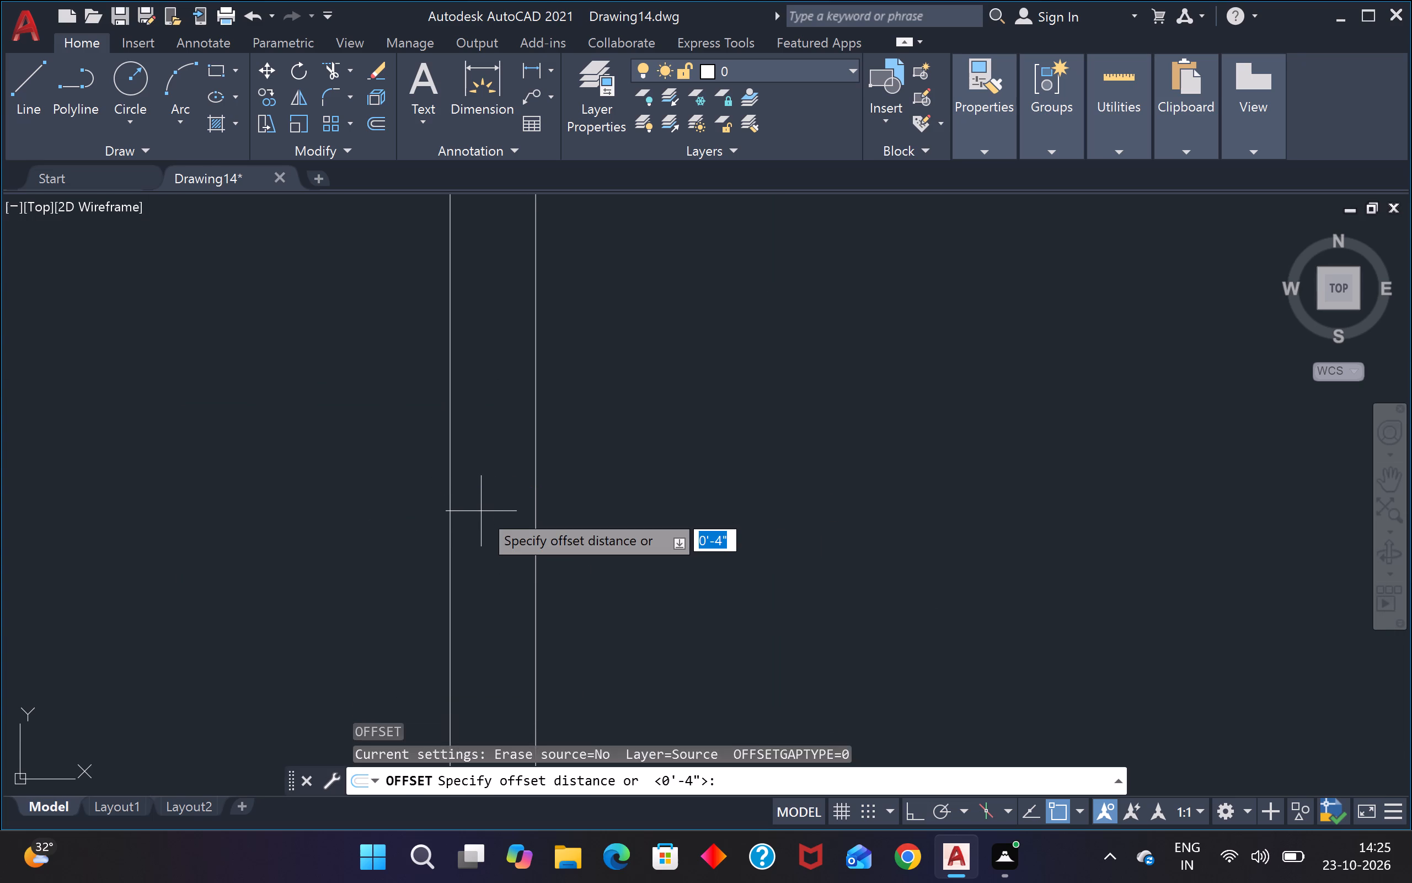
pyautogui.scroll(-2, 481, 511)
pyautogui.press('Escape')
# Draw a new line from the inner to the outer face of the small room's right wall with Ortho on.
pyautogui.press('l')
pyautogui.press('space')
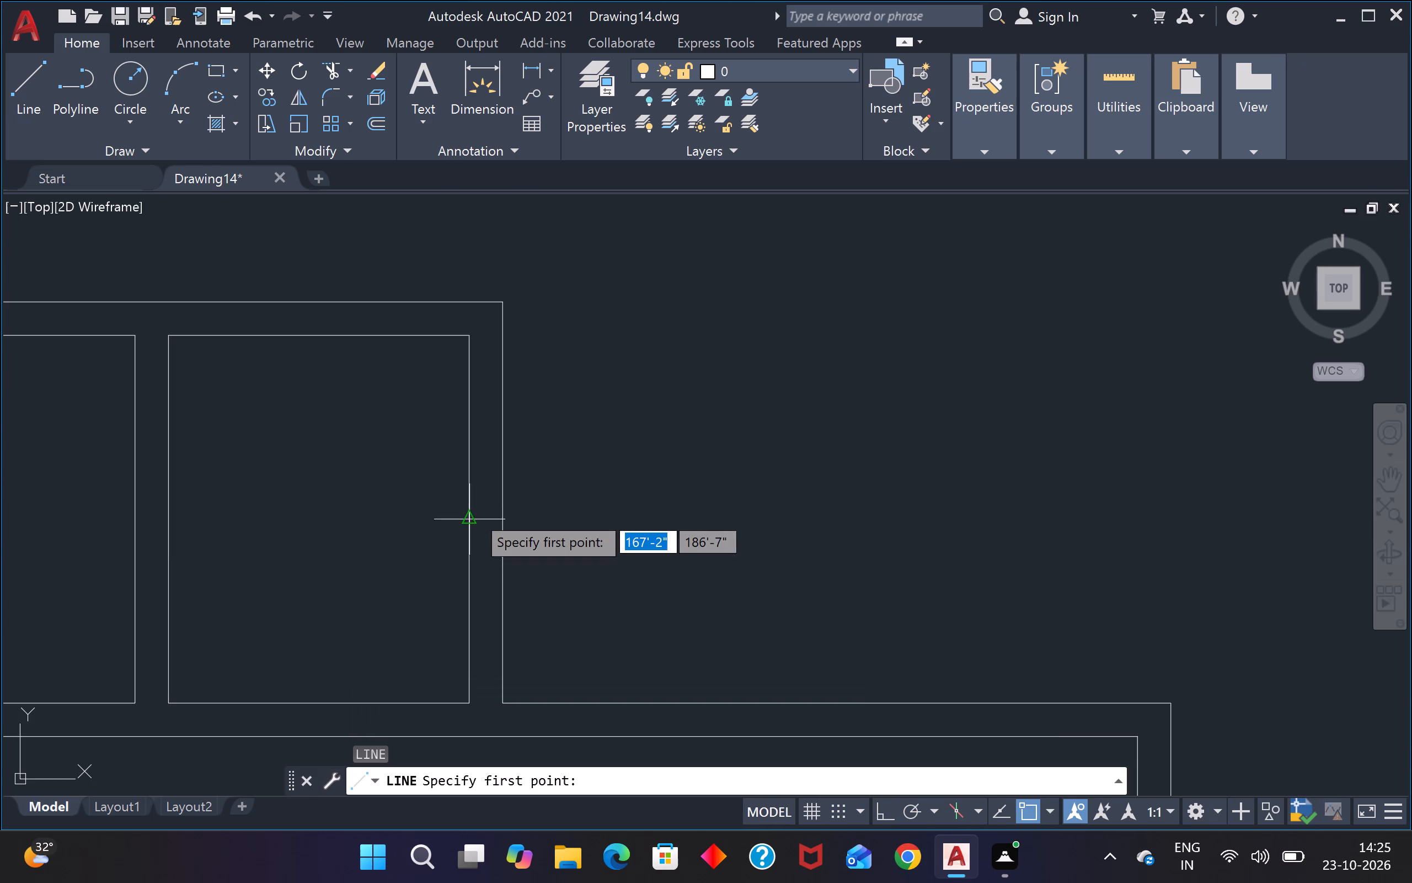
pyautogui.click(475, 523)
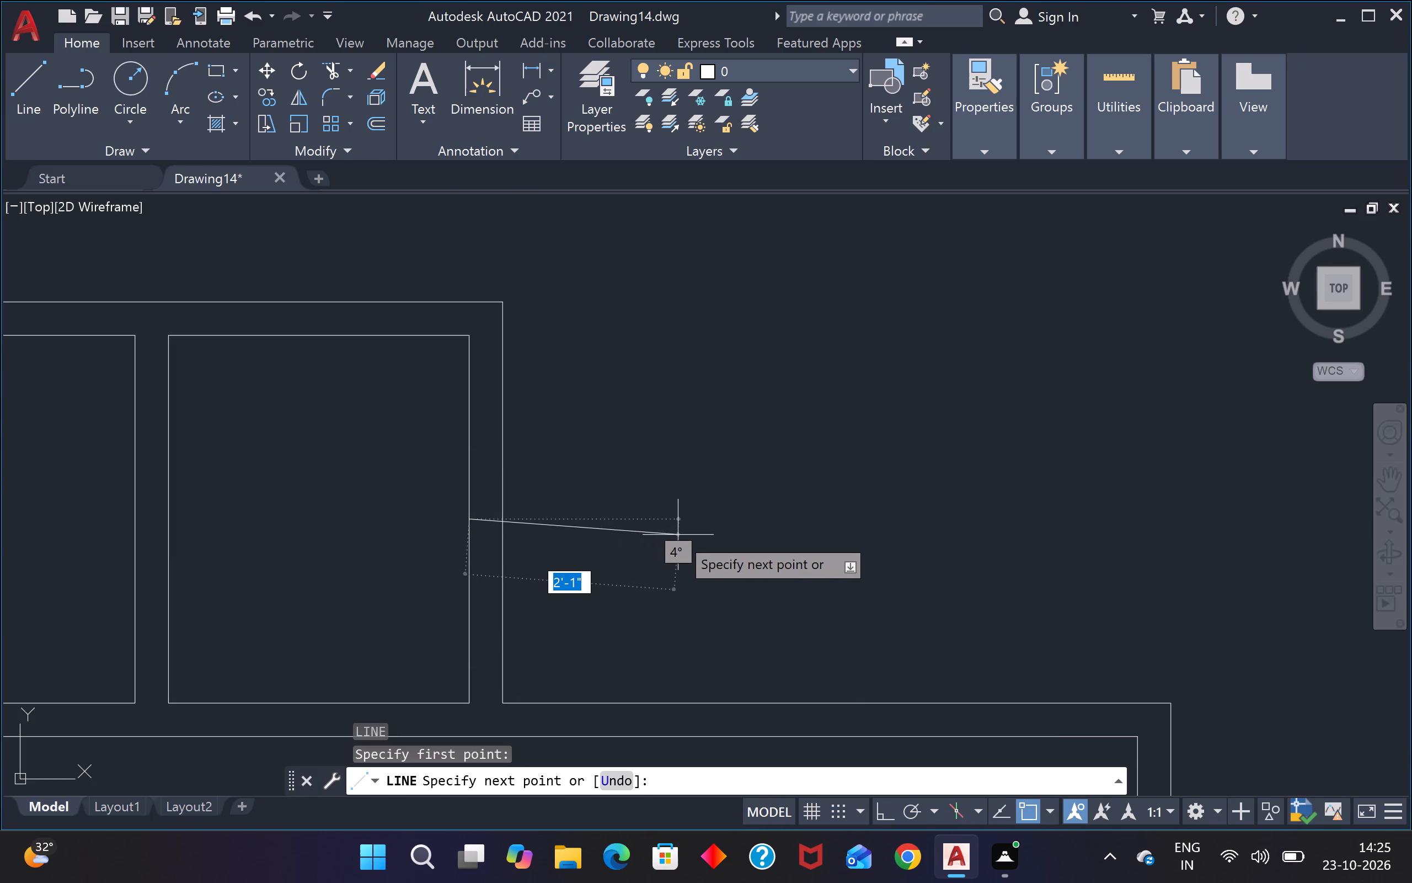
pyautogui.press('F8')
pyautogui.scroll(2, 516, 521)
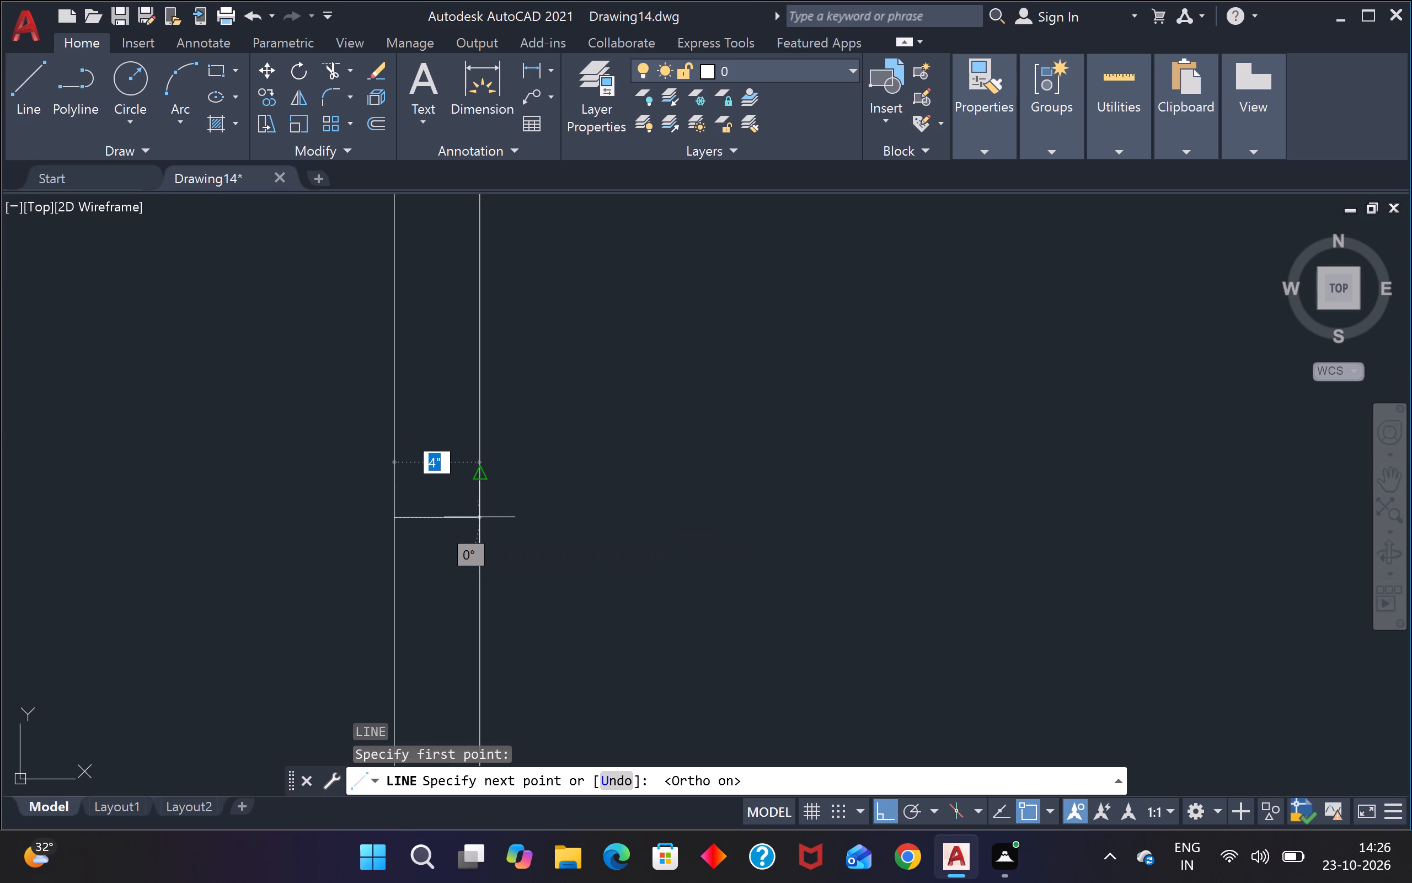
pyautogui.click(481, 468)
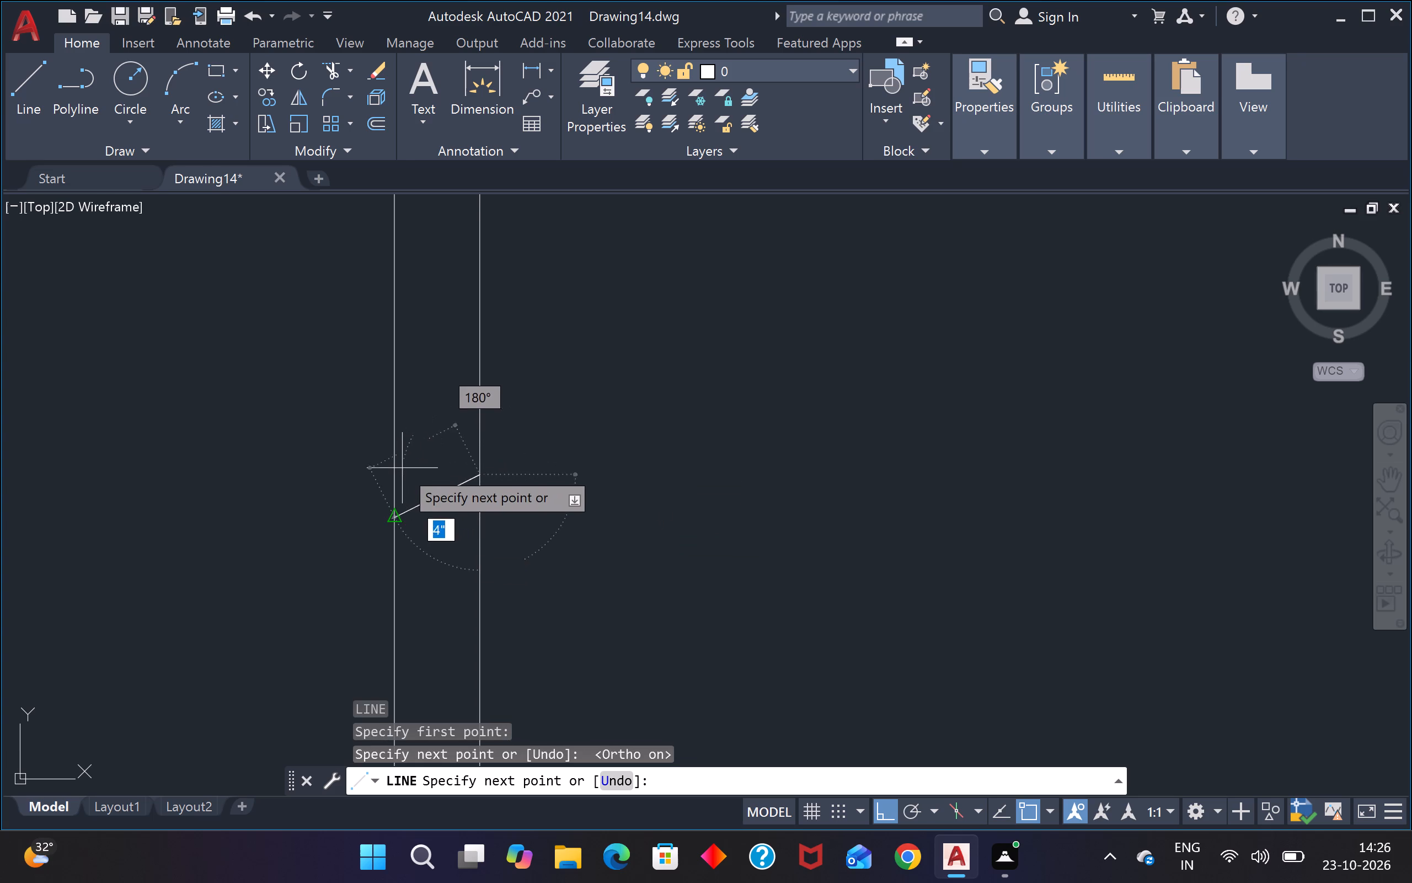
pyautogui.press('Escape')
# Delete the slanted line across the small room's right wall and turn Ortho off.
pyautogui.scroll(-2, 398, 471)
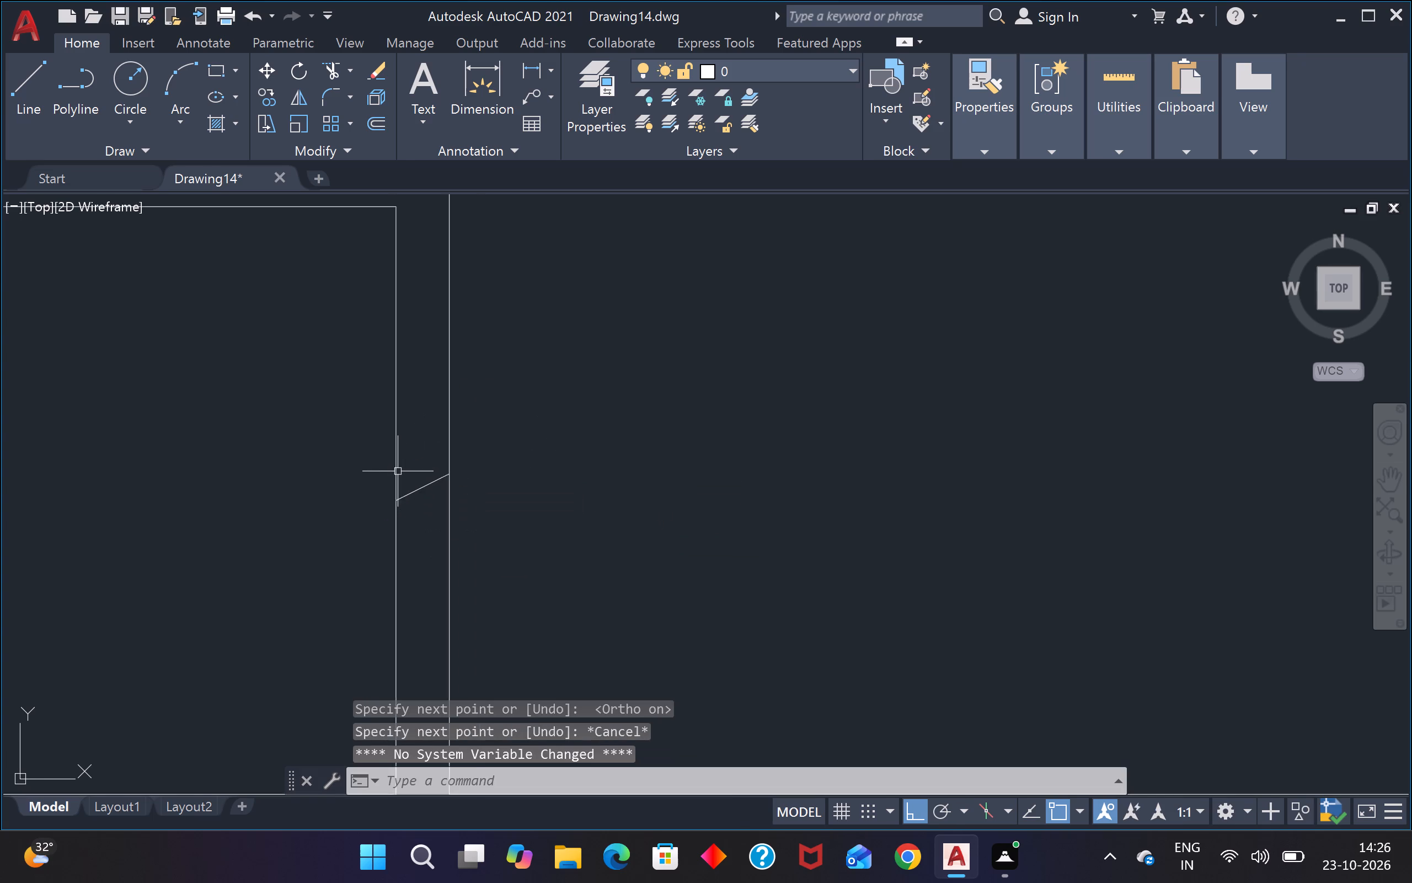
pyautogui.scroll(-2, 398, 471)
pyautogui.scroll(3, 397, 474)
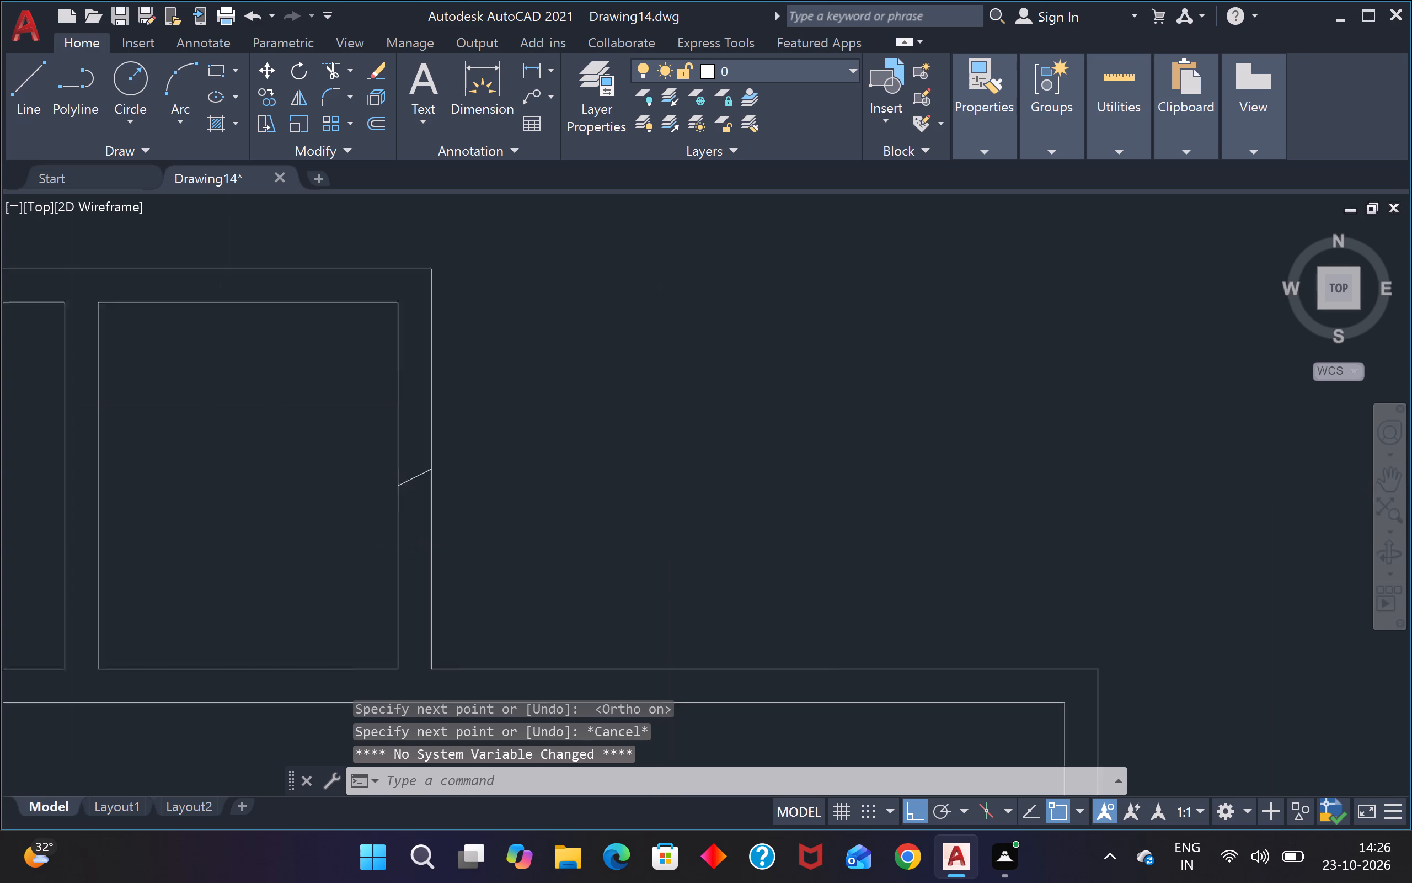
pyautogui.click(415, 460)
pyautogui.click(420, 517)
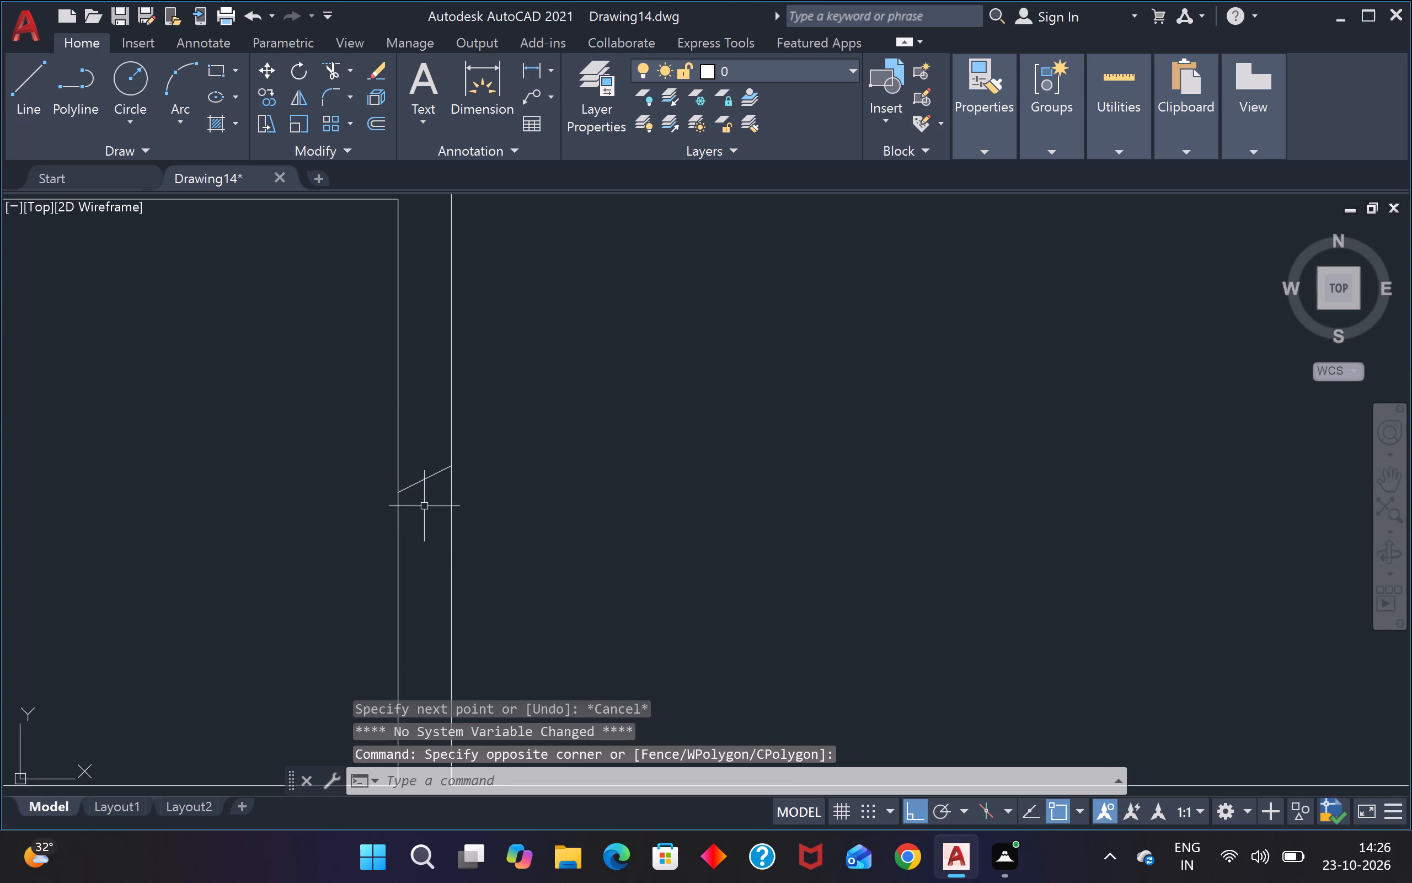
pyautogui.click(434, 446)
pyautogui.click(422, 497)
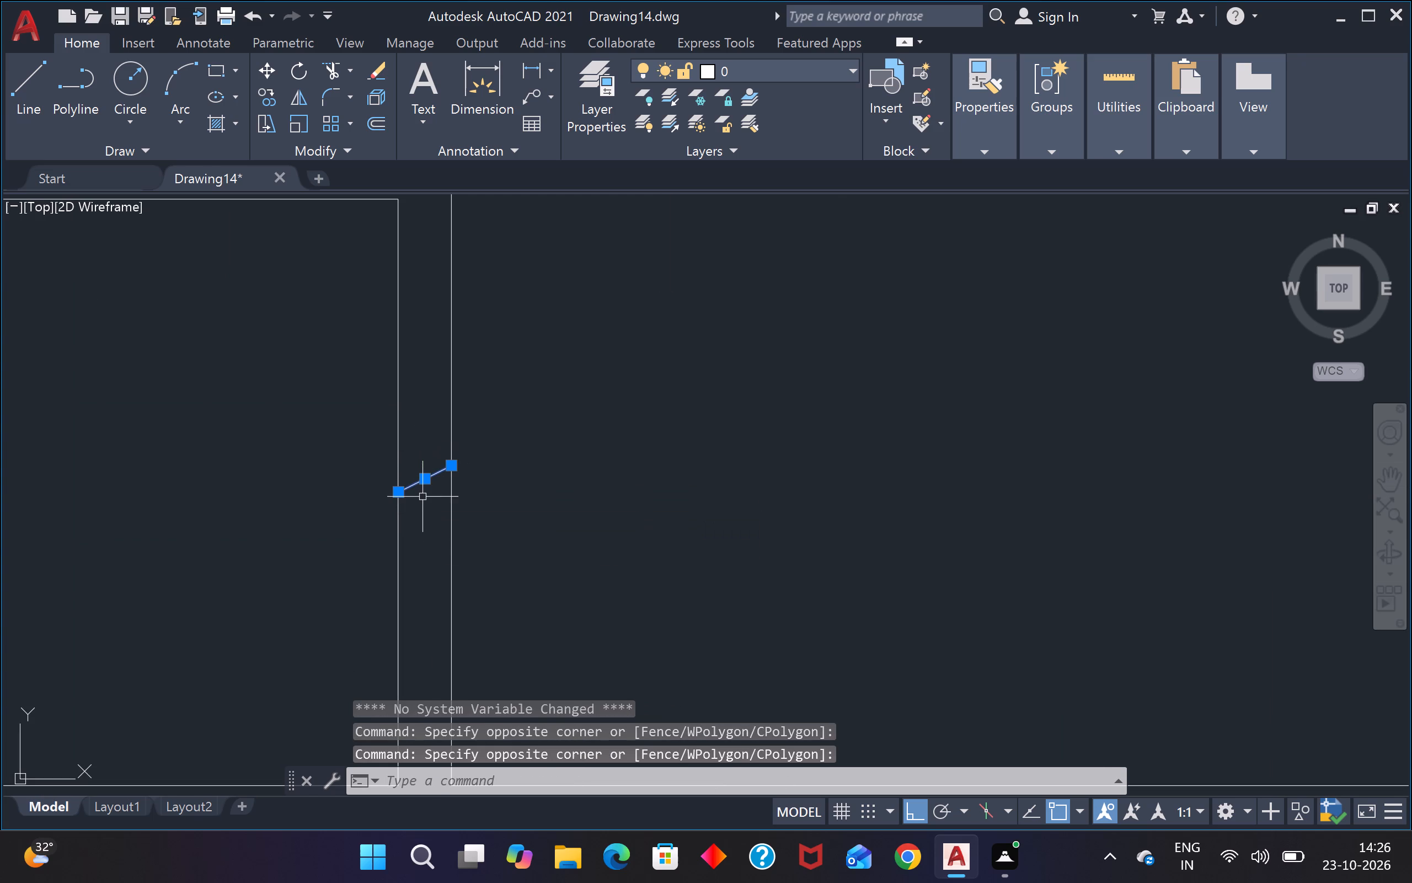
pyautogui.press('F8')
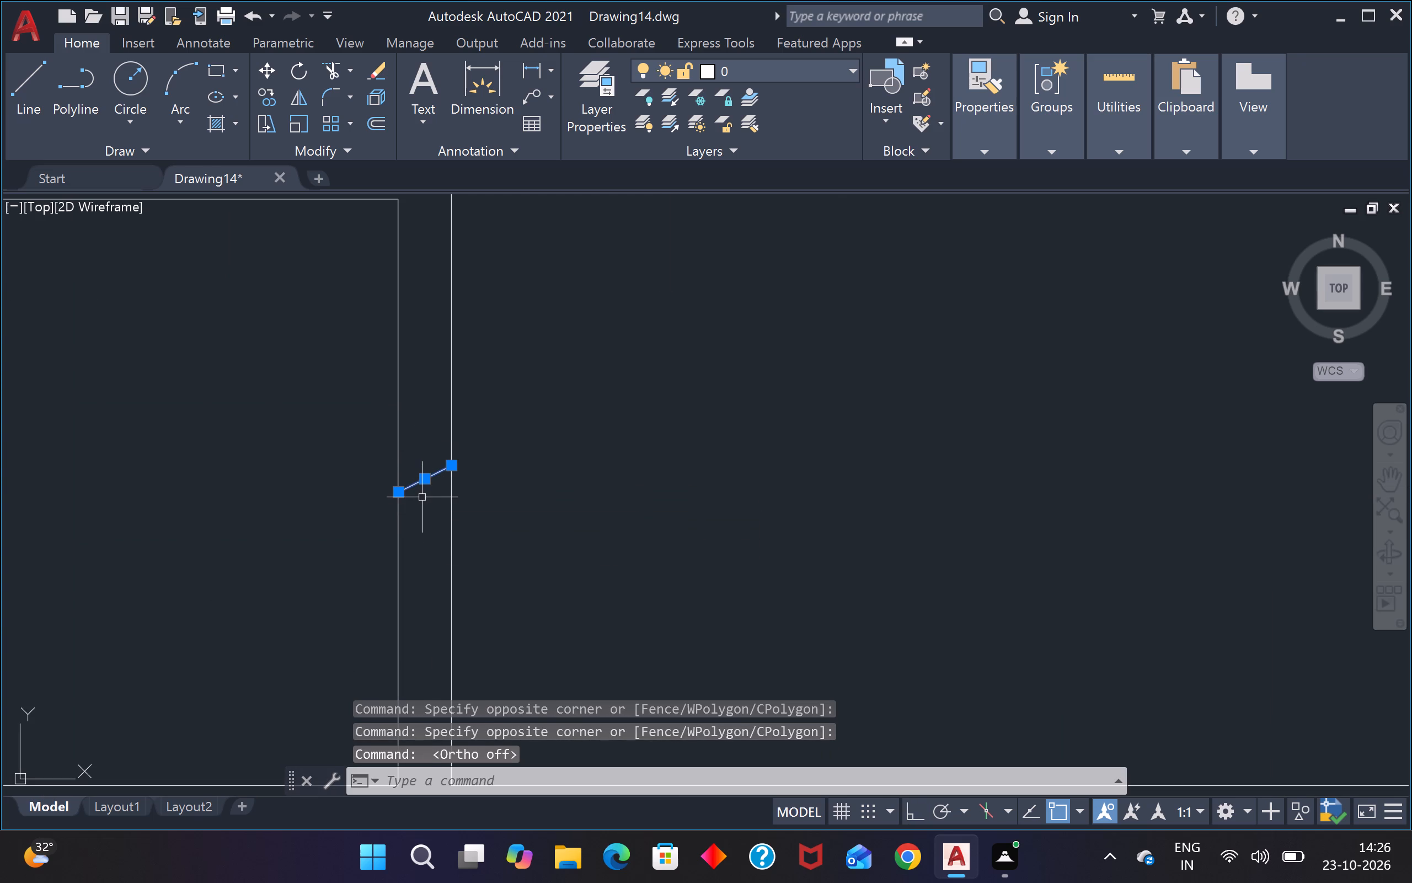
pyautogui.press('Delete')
# With Ortho on, draw a horizontal line about 1'-1" long from the small room's inner right face past the outer wall face.
pyautogui.write('l')
pyautogui.press('space')
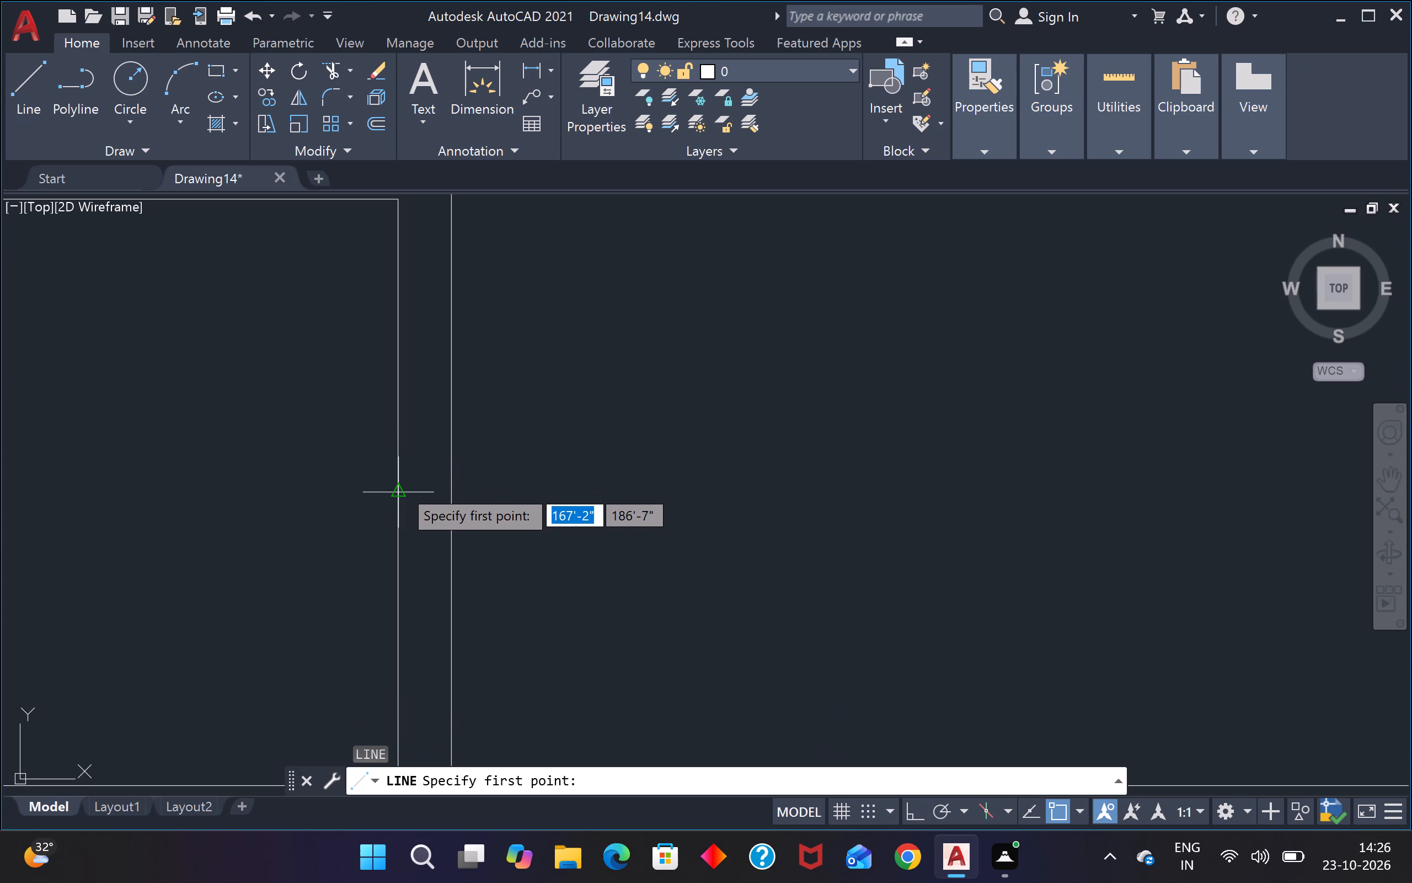
pyautogui.click(400, 486)
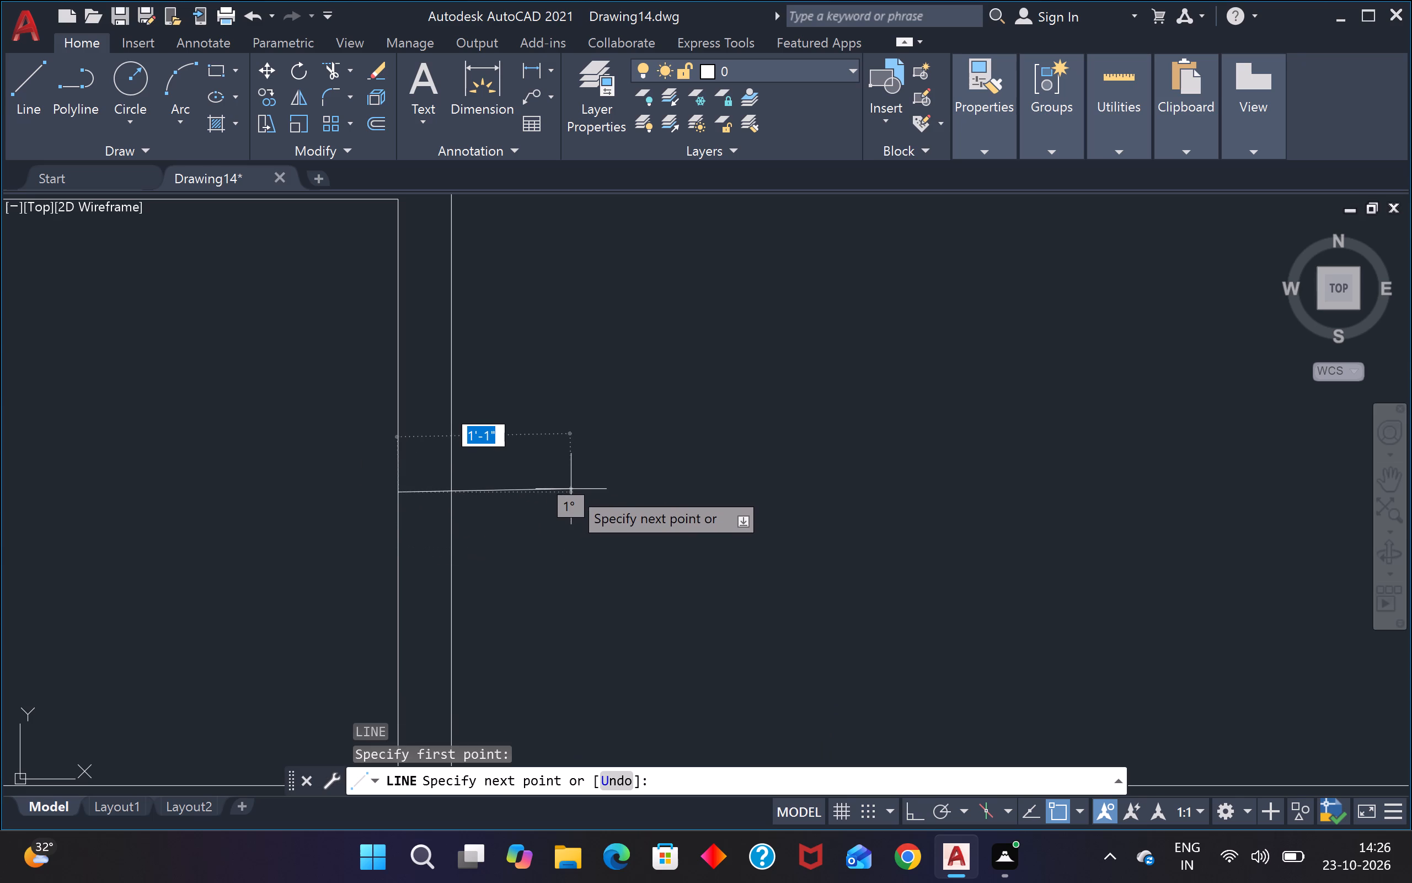
pyautogui.press('F8')
pyautogui.click(577, 490)
pyautogui.press('F8')
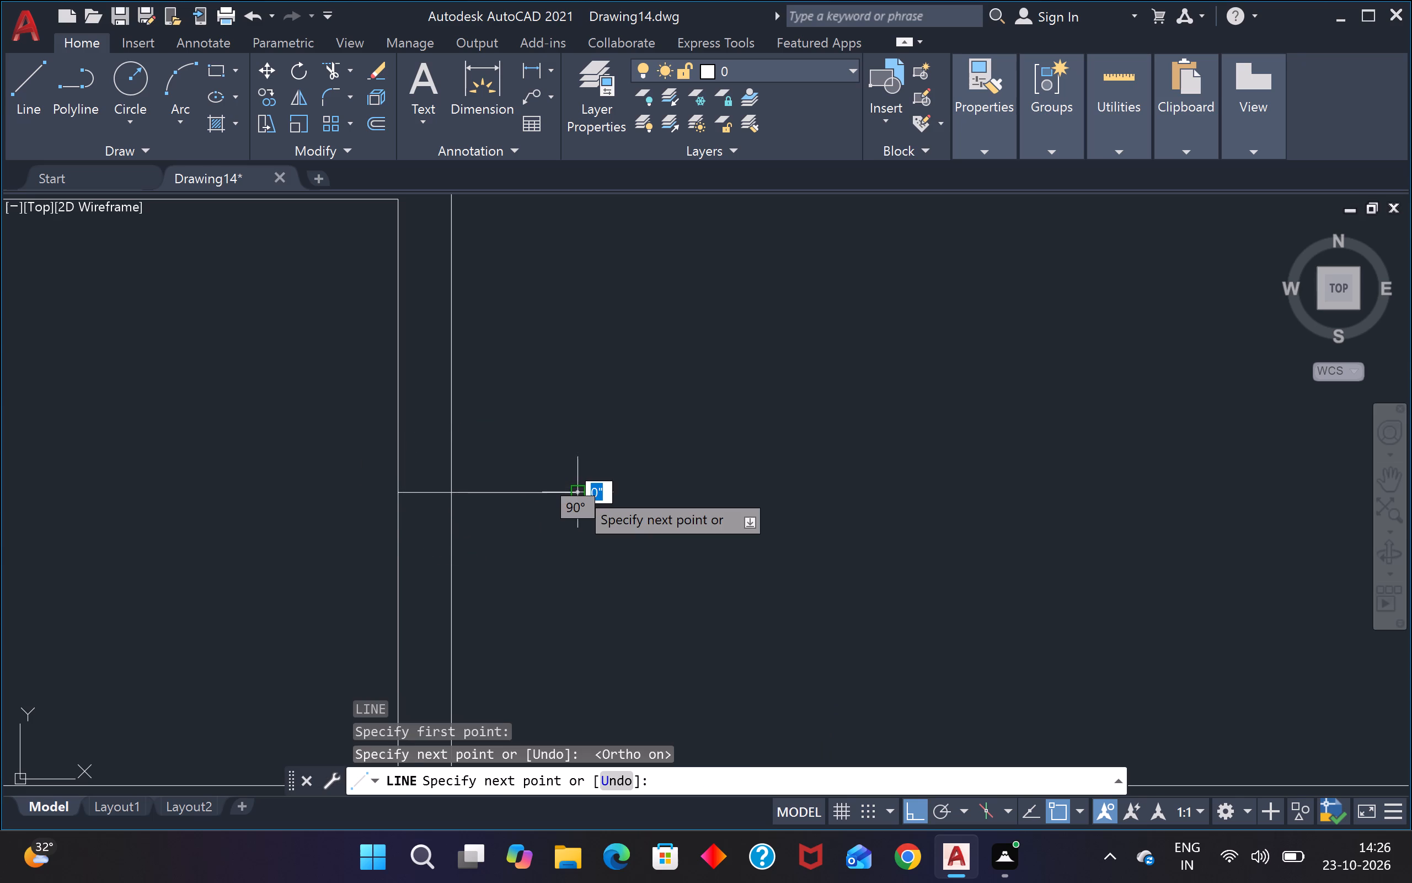
pyautogui.press('Escape')
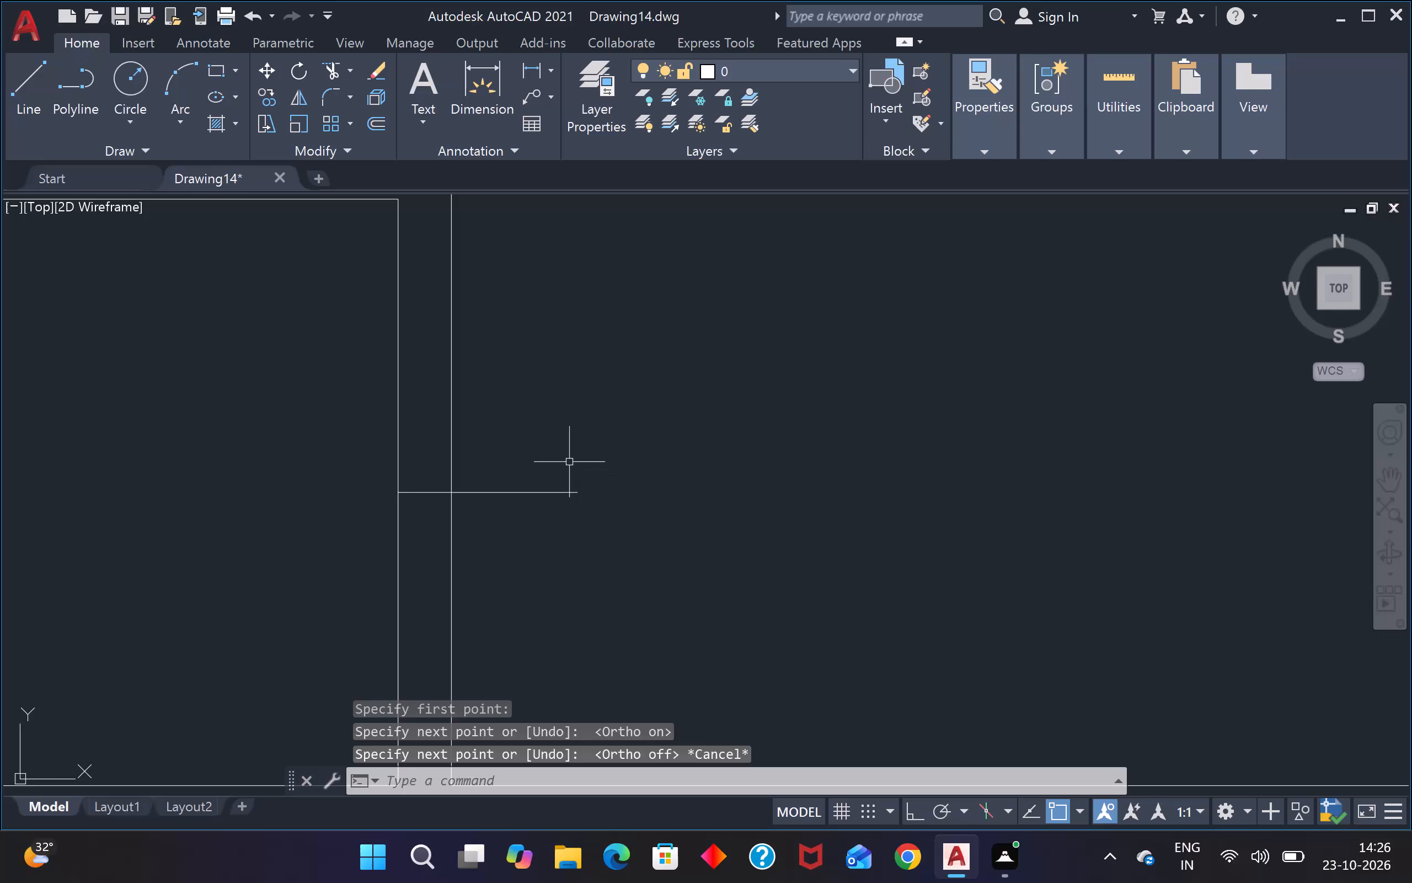
# Trim the part of the horizontal line that extends beyond the small room's outer wall face.
pyautogui.write('tr')
pyautogui.press('space')
pyautogui.click(563, 459)
pyautogui.click(528, 567)
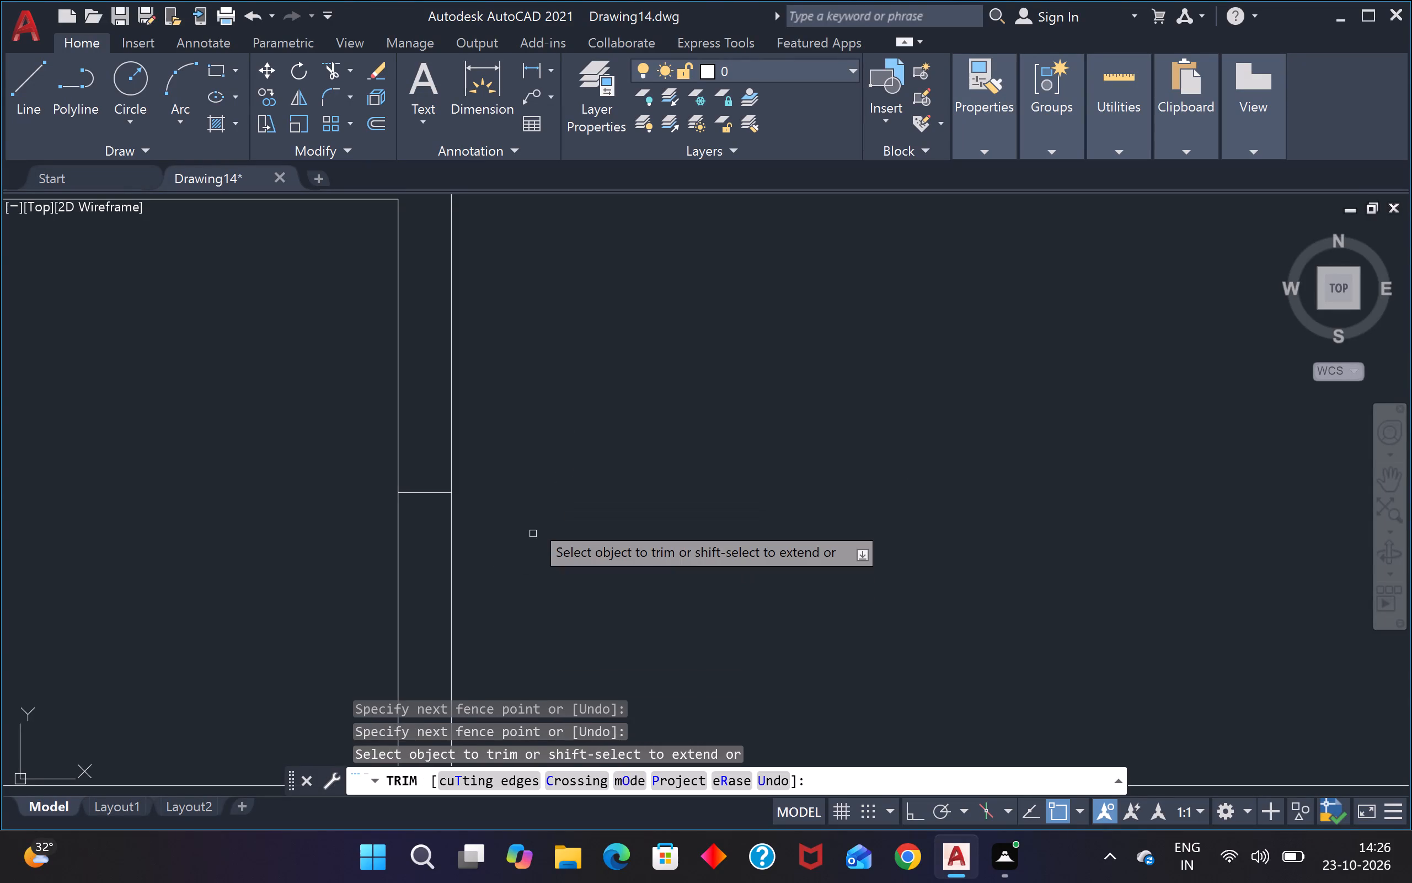
pyautogui.scroll(-7, 533, 517)
pyautogui.scroll(2, 466, 523)
pyautogui.press('Escape')
pyautogui.press('Escape')
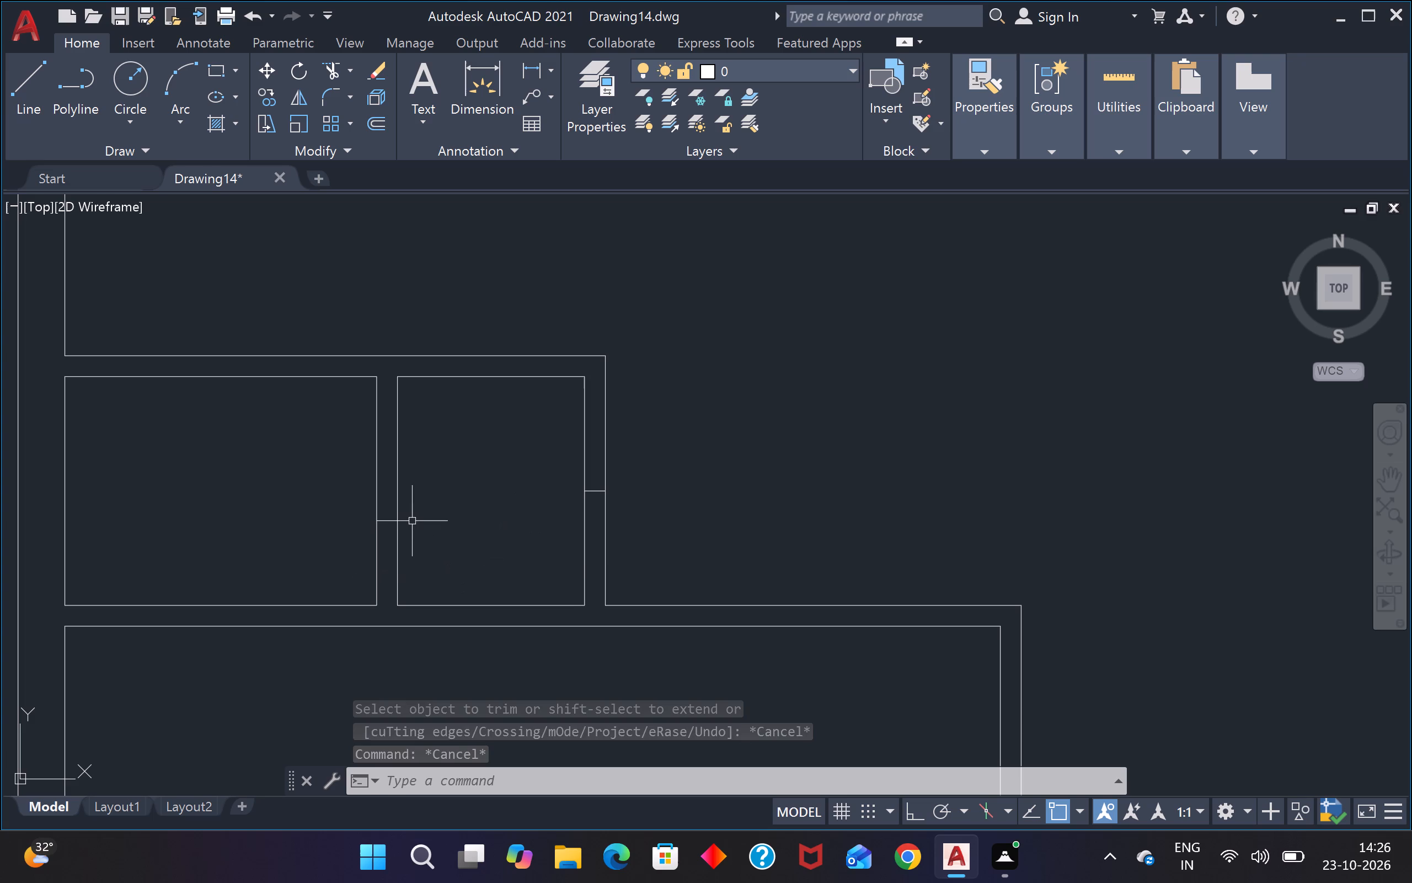
# Draw a short vertical line from the left small room's lower-right corner across the partition to the lower-left room's top line.
pyautogui.write('l')
pyautogui.press('space')
pyautogui.scroll(2, 395, 609)
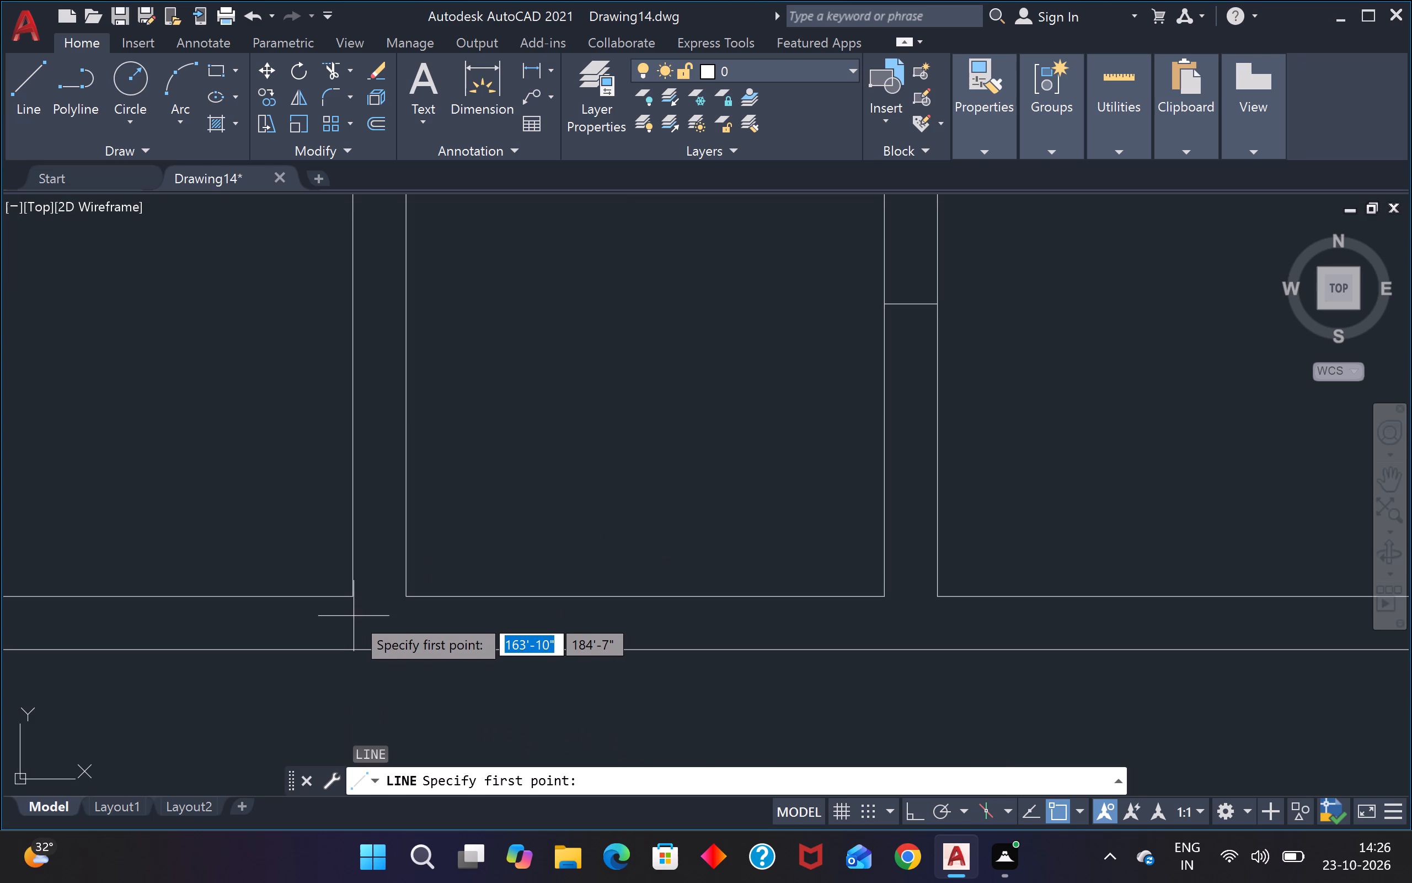
pyautogui.click(356, 600)
pyautogui.click(355, 643)
pyautogui.press('Escape')
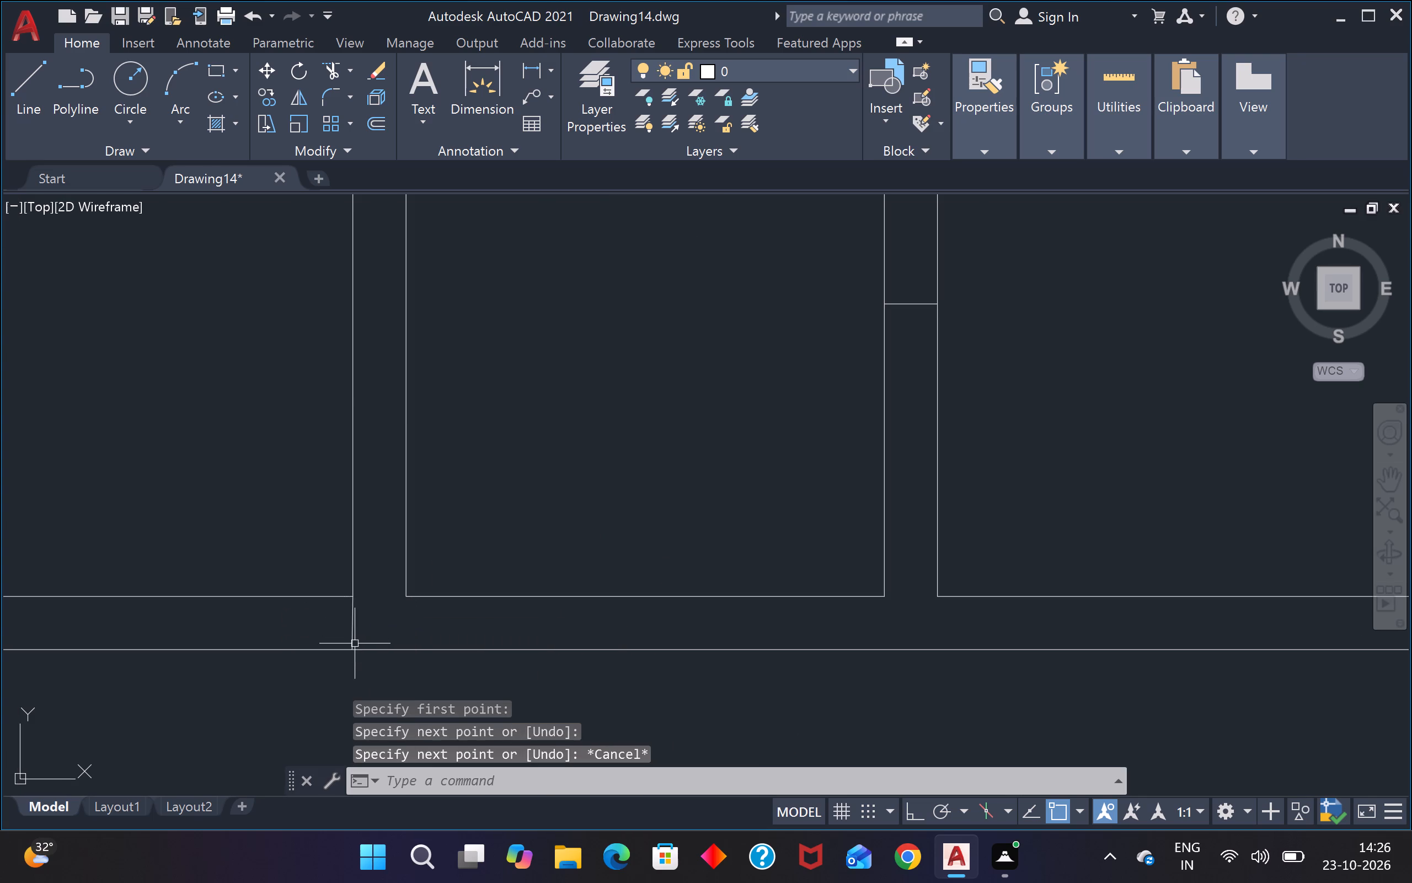
# Draw a 4" vertical line across the partition from the lower-left room's inner upper-right corner to the partition's upper line.
pyautogui.scroll(-3, 356, 643)
pyautogui.scroll(1, 301, 682)
pyautogui.scroll(-2, 371, 572)
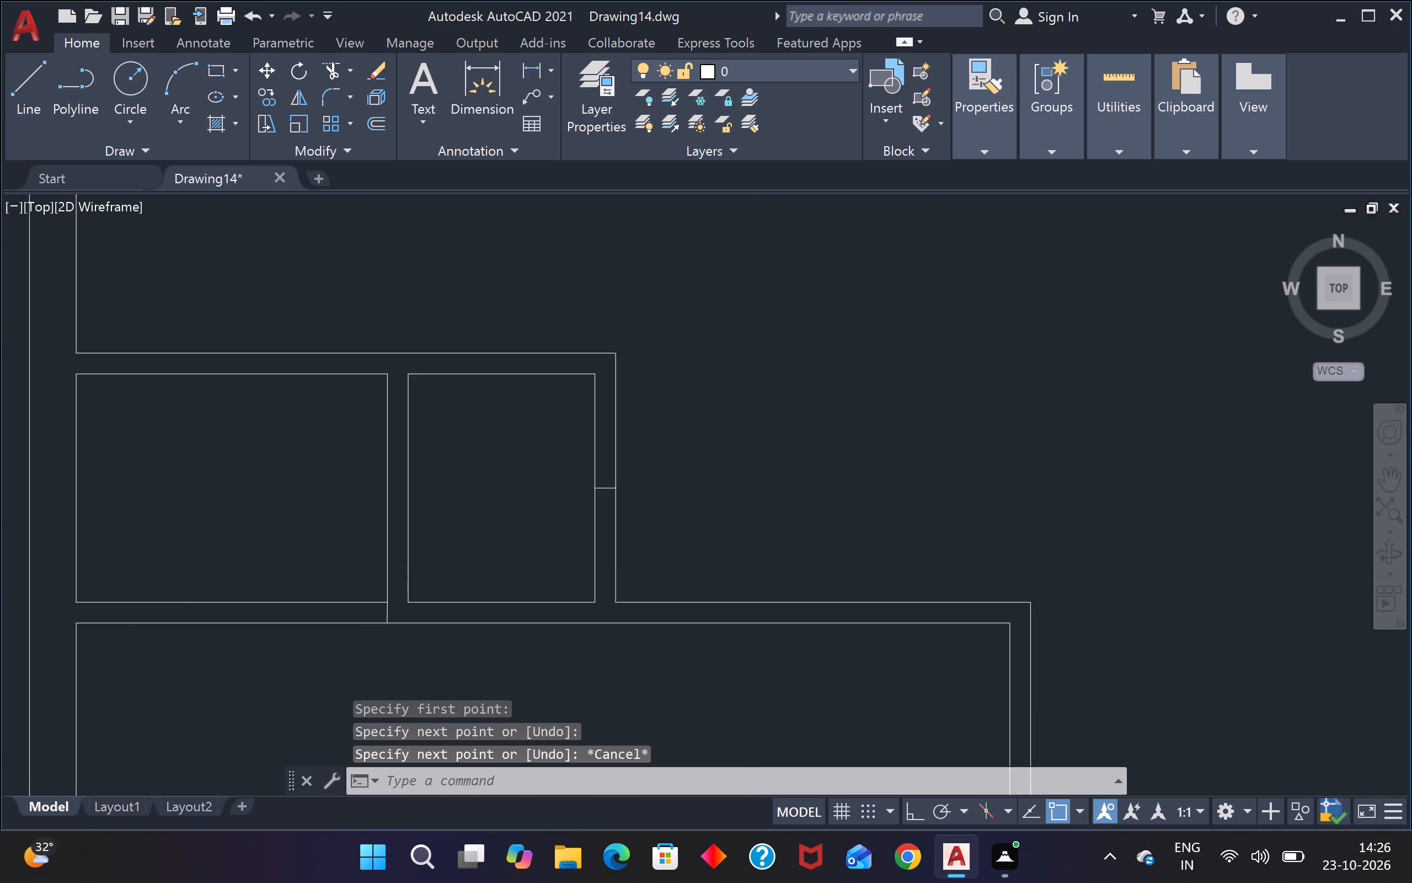
pyautogui.scroll(-3, 371, 572)
pyautogui.press('space')
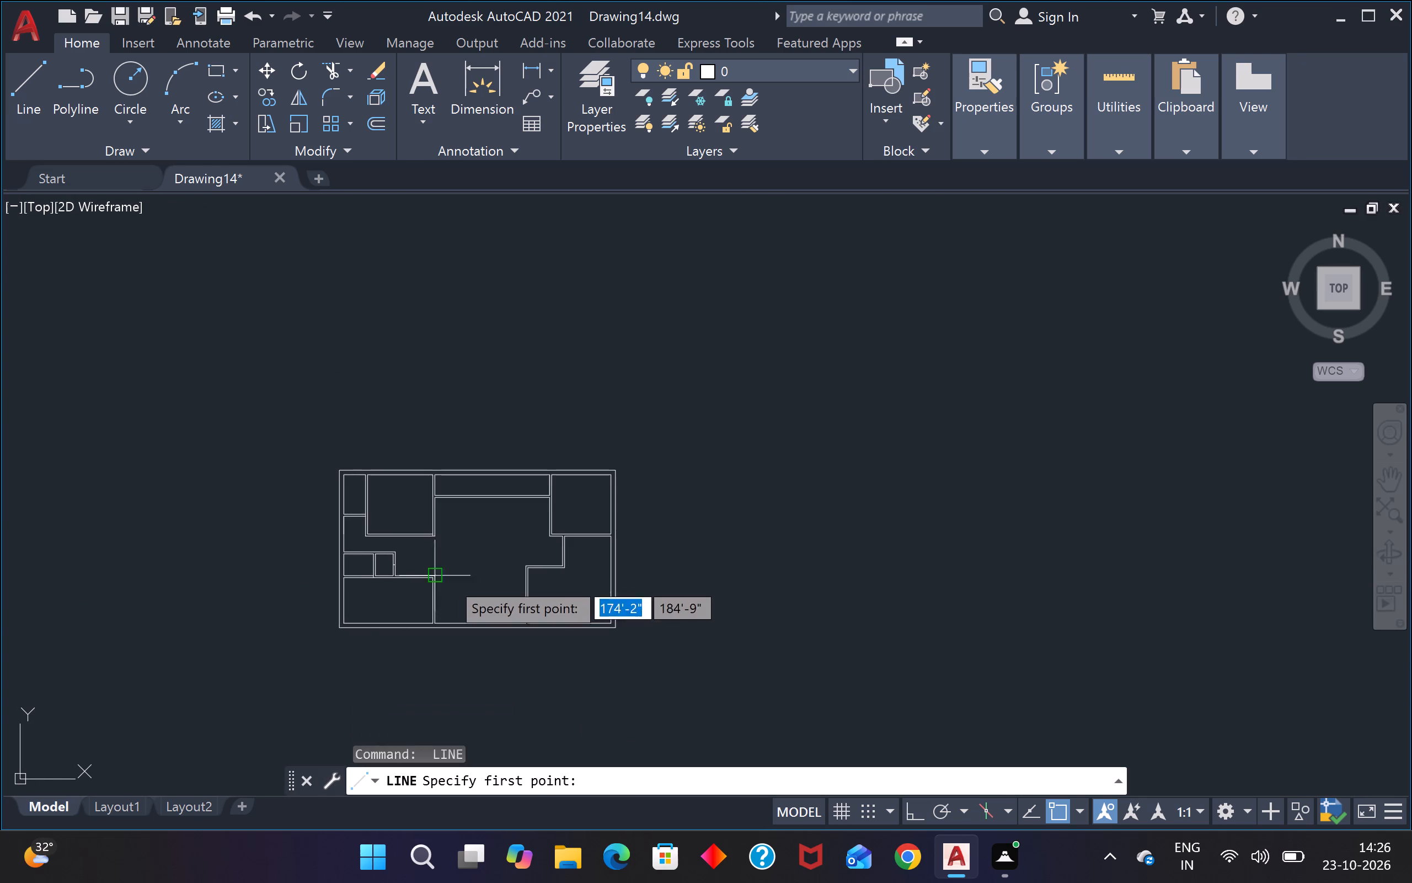
pyautogui.scroll(5, 421, 586)
pyautogui.scroll(1, 512, 514)
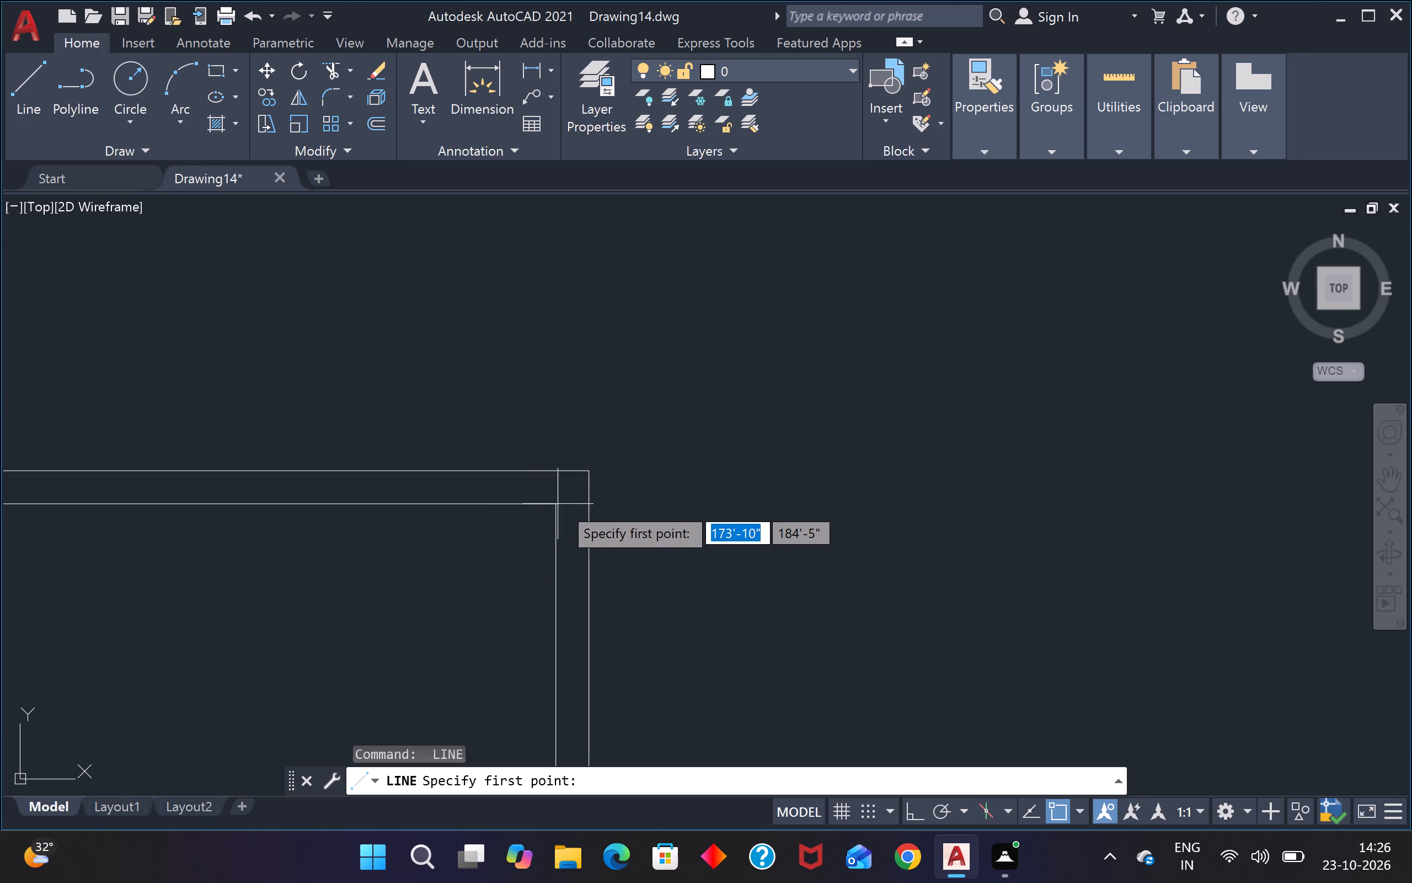
pyautogui.click(560, 504)
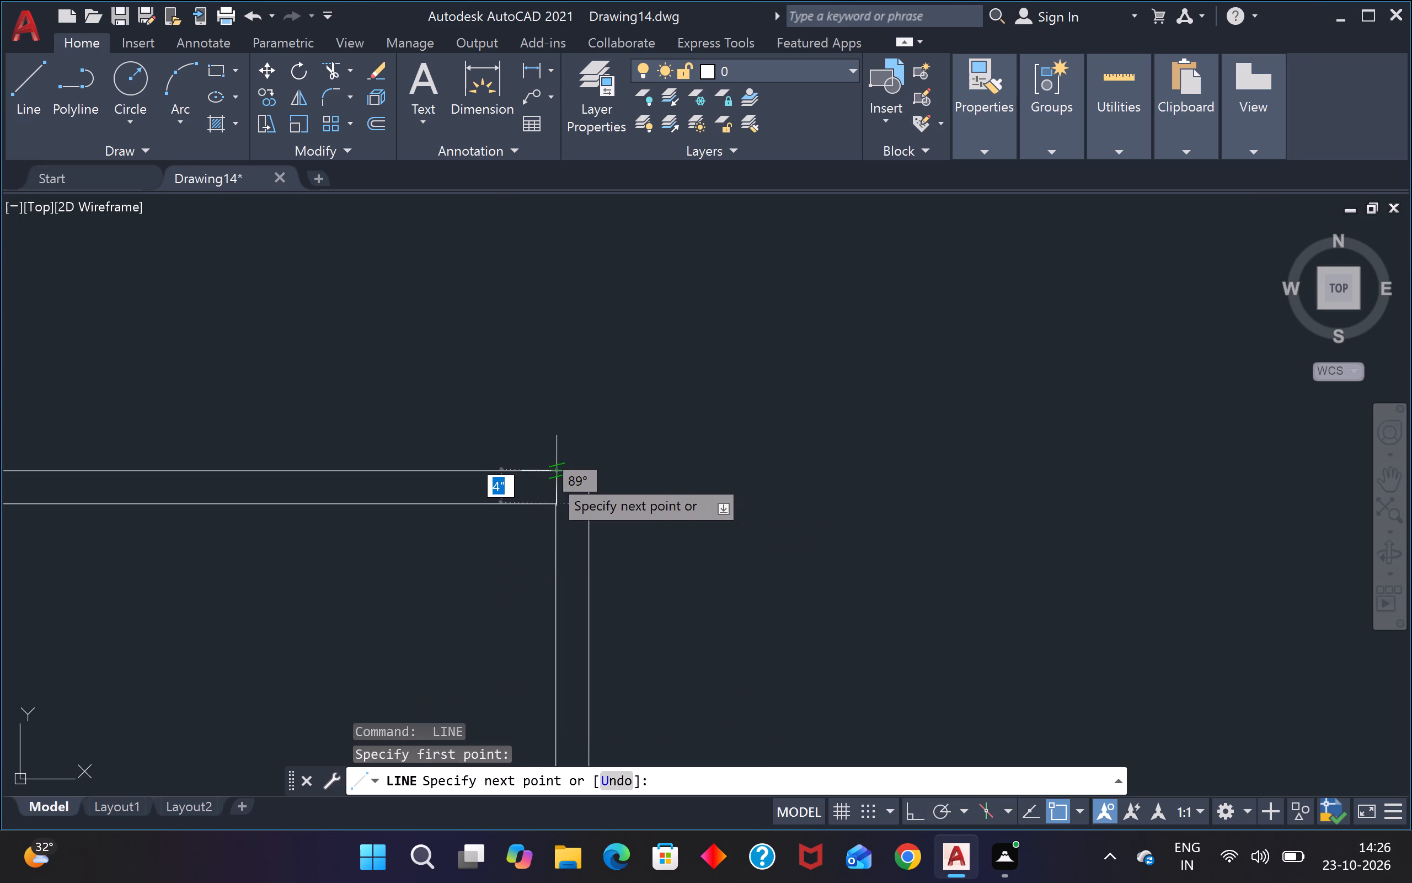
pyautogui.click(551, 476)
pyautogui.press('Escape')
# With Ortho on, draw a horizontal line from the upper-right room's inner lower-left corner leftward past the partition's outer face.
pyautogui.scroll(-6, 551, 475)
pyautogui.scroll(2, 564, 402)
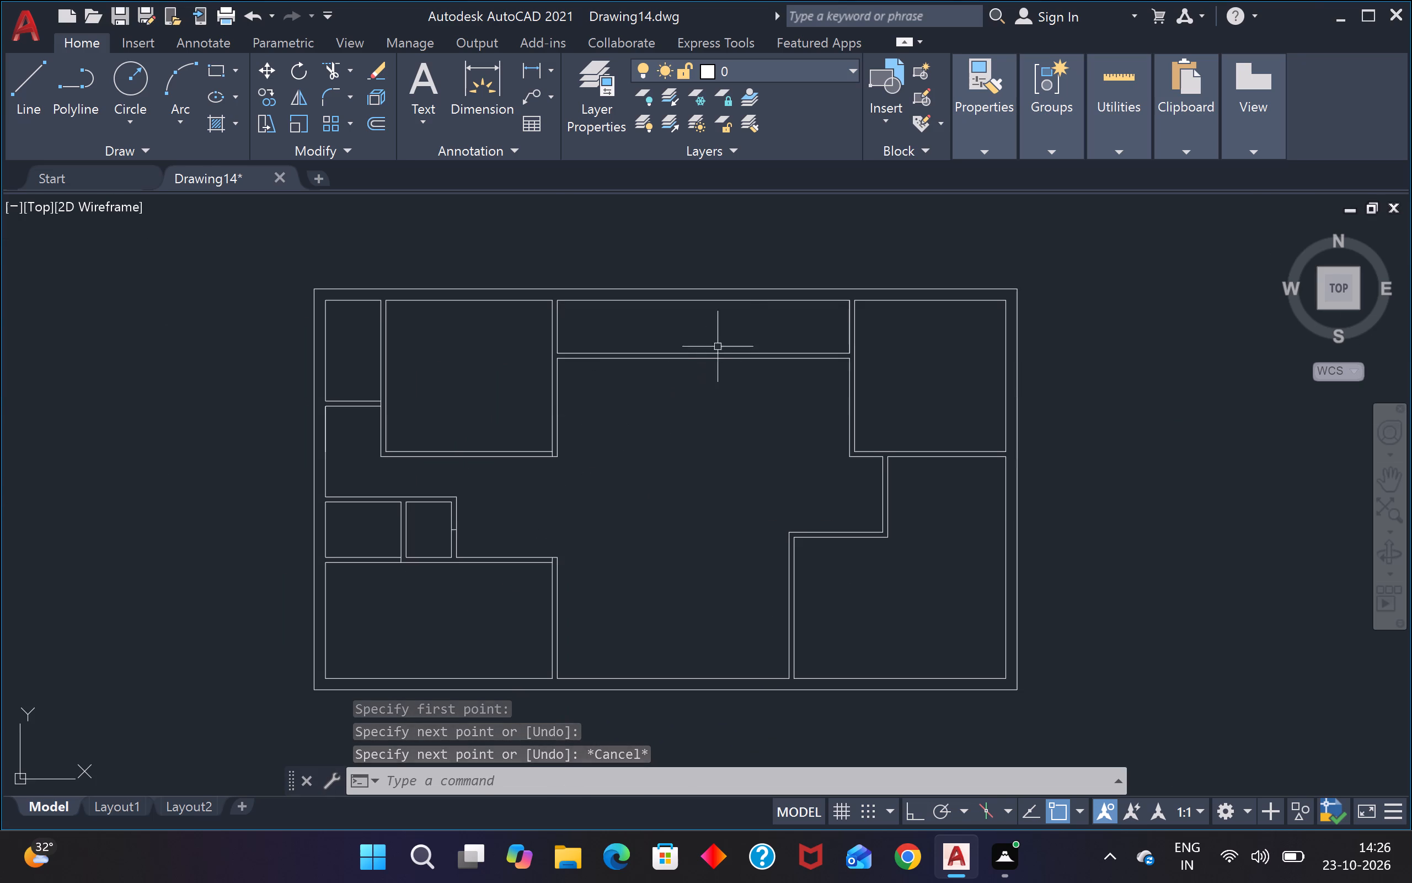
pyautogui.press('space')
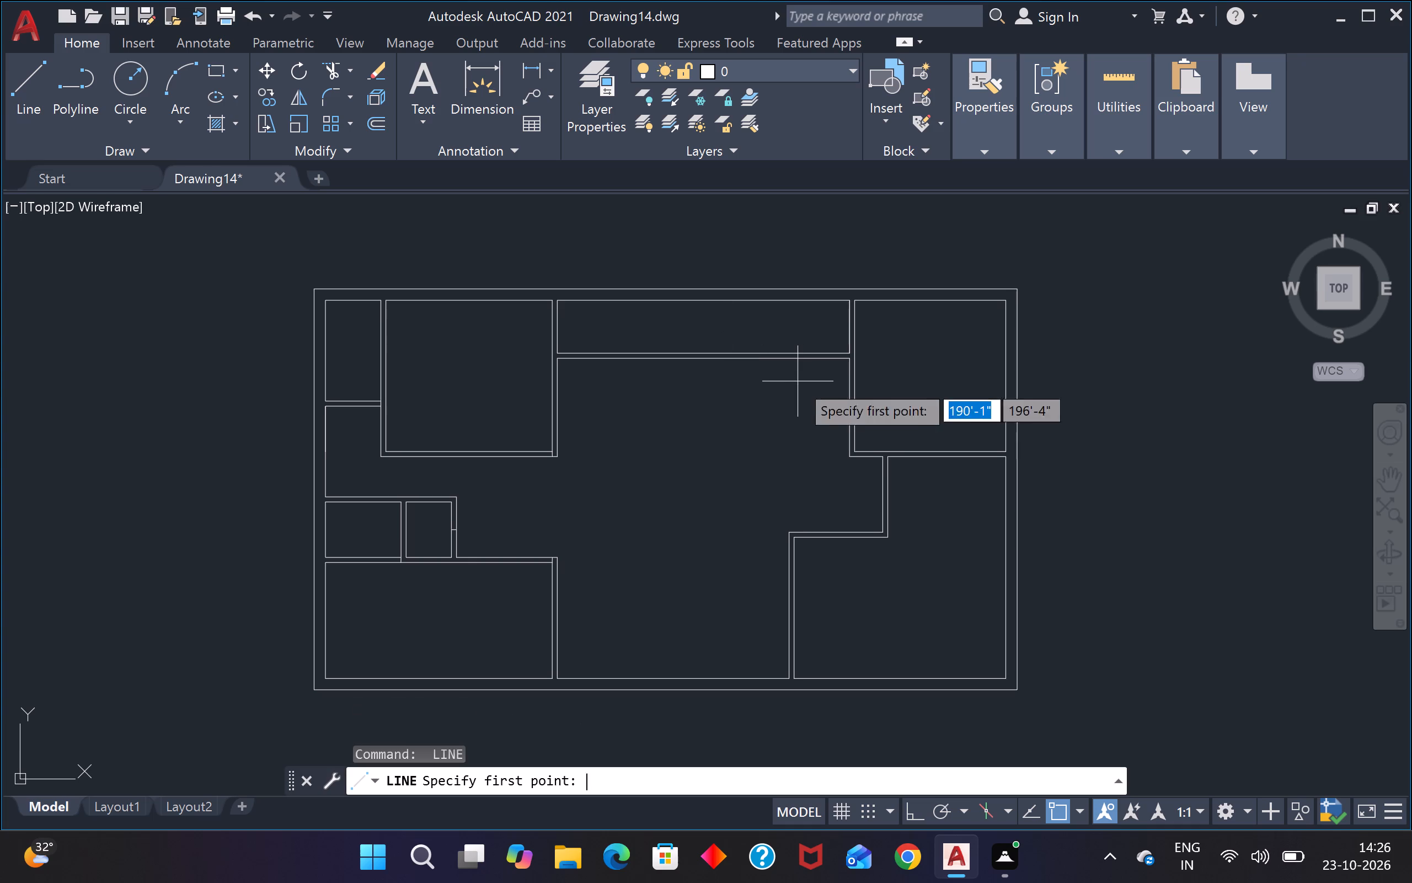
pyautogui.scroll(3, 811, 425)
pyautogui.scroll(2, 935, 510)
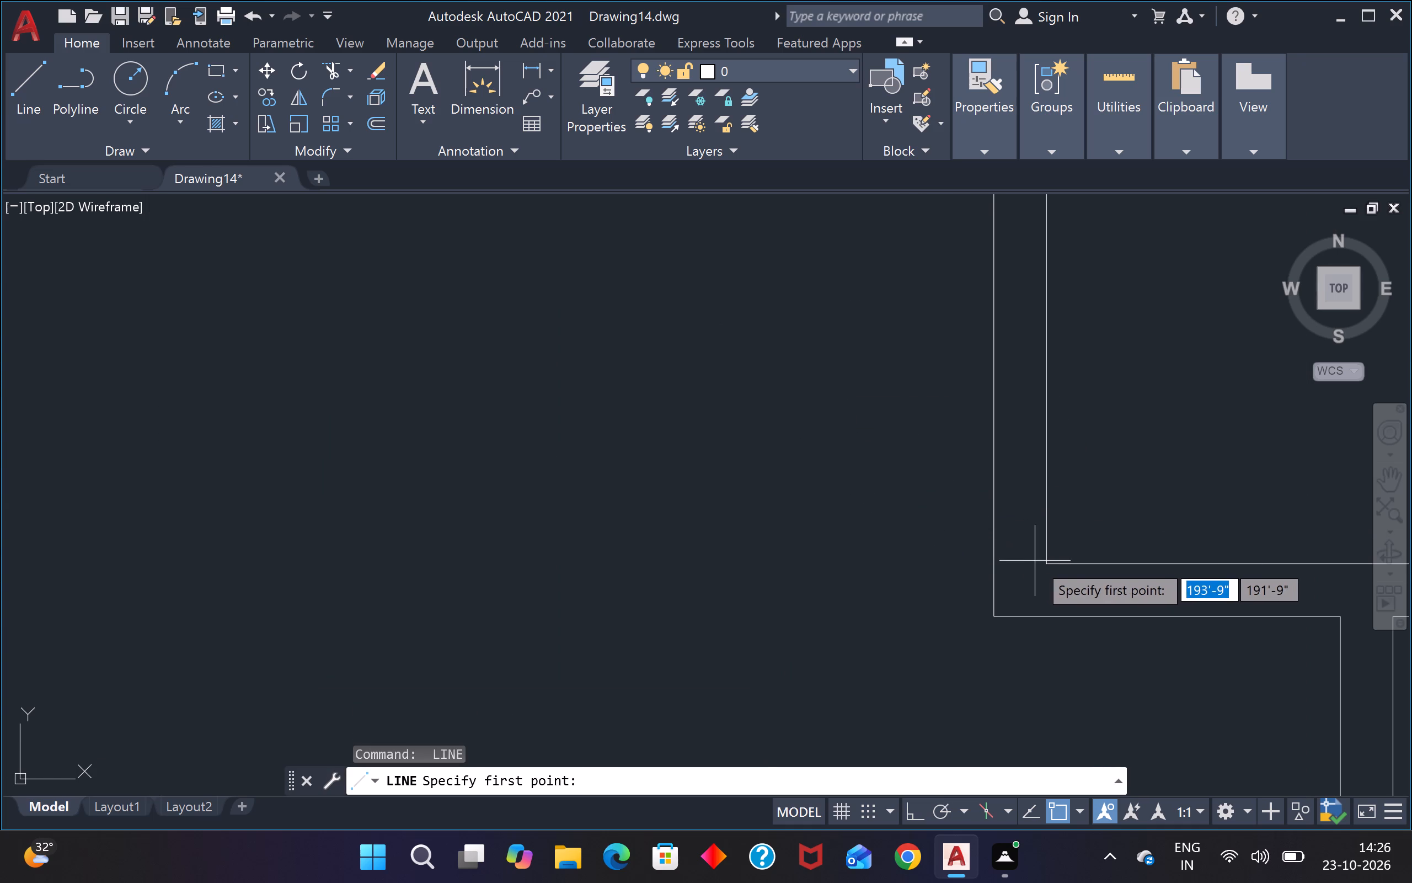
pyautogui.click(1042, 565)
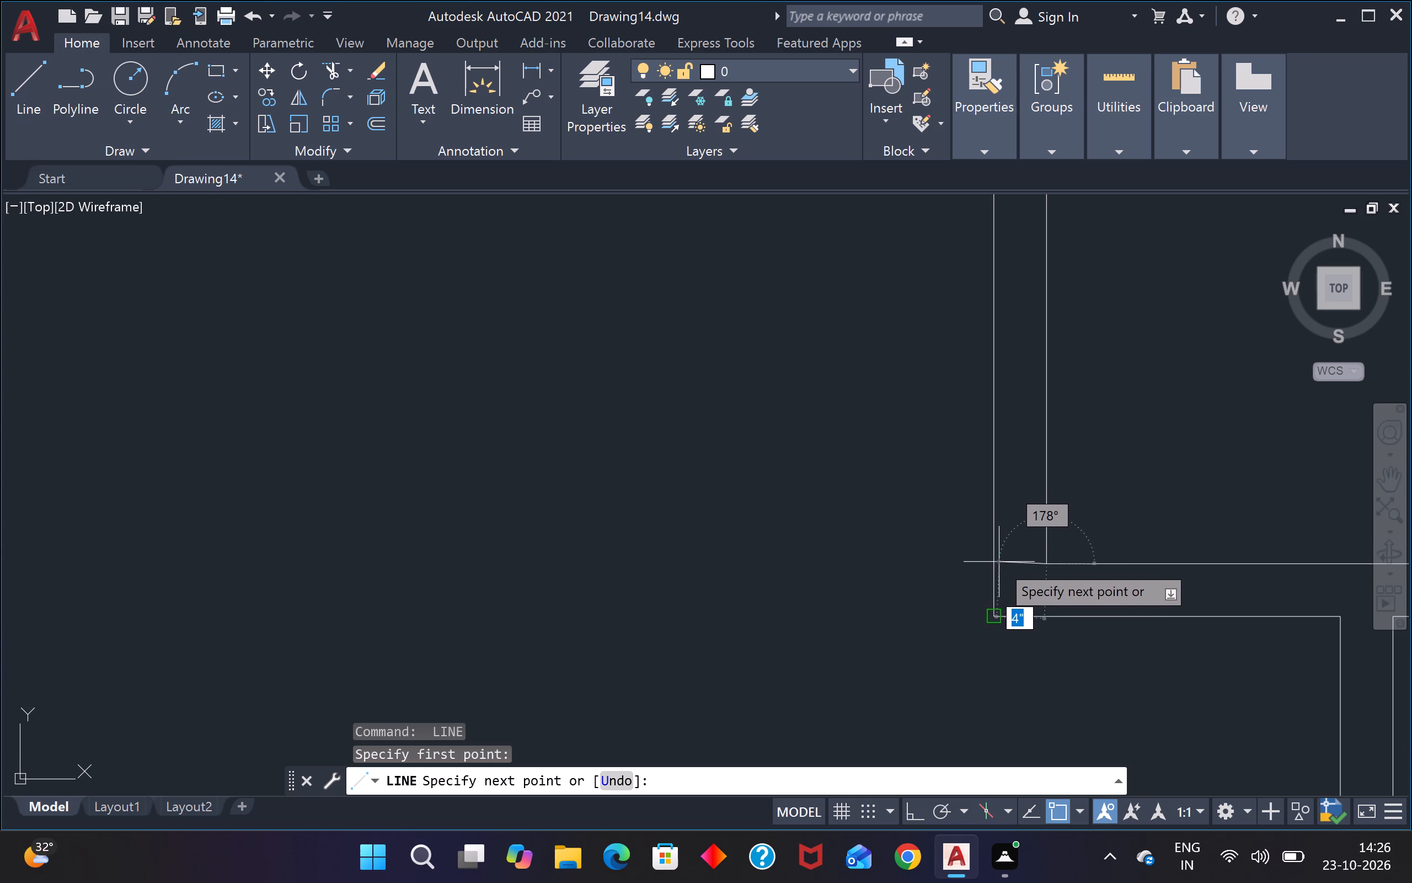
pyautogui.press('F8')
pyautogui.click(943, 556)
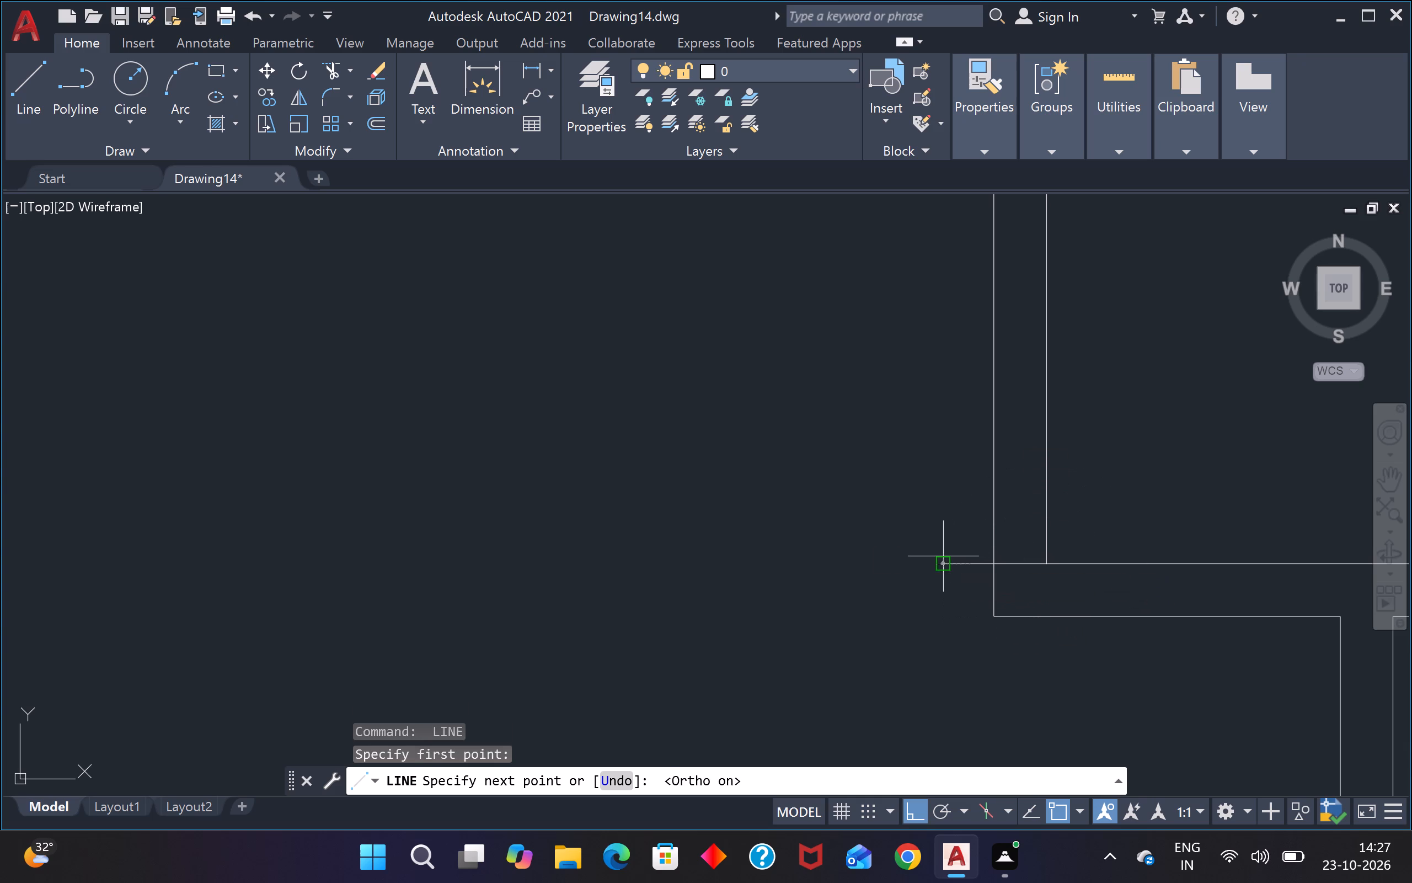
pyautogui.press('F8')
pyautogui.press('Escape')
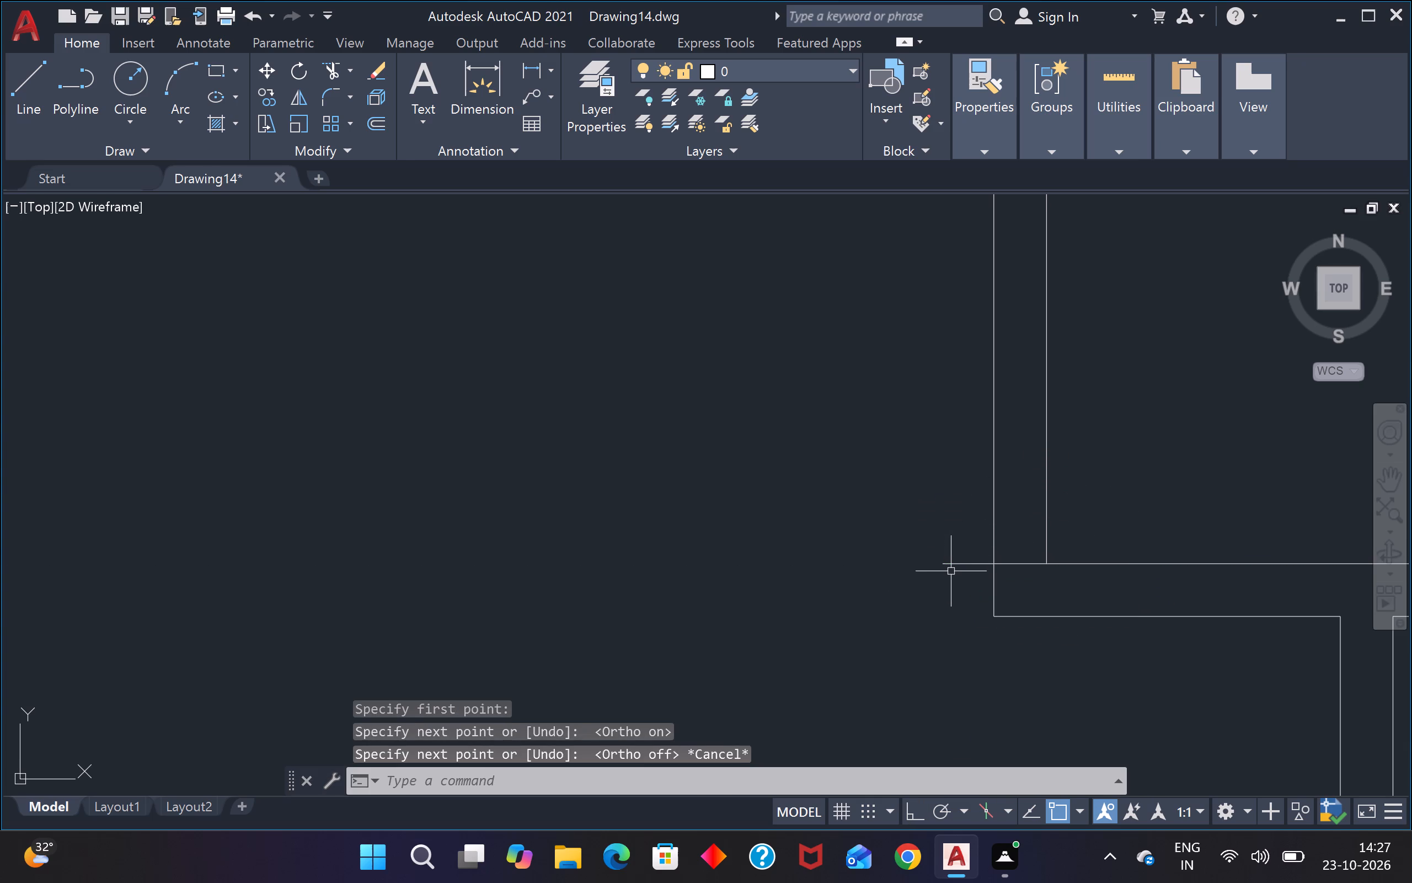
# Trim the part of the horizontal line that extends past the outer face of the upper-right room's left partition.
pyautogui.write('tr')
pyautogui.press('space')
pyautogui.click(953, 570)
pyautogui.click(955, 544)
pyautogui.scroll(-2, 955, 543)
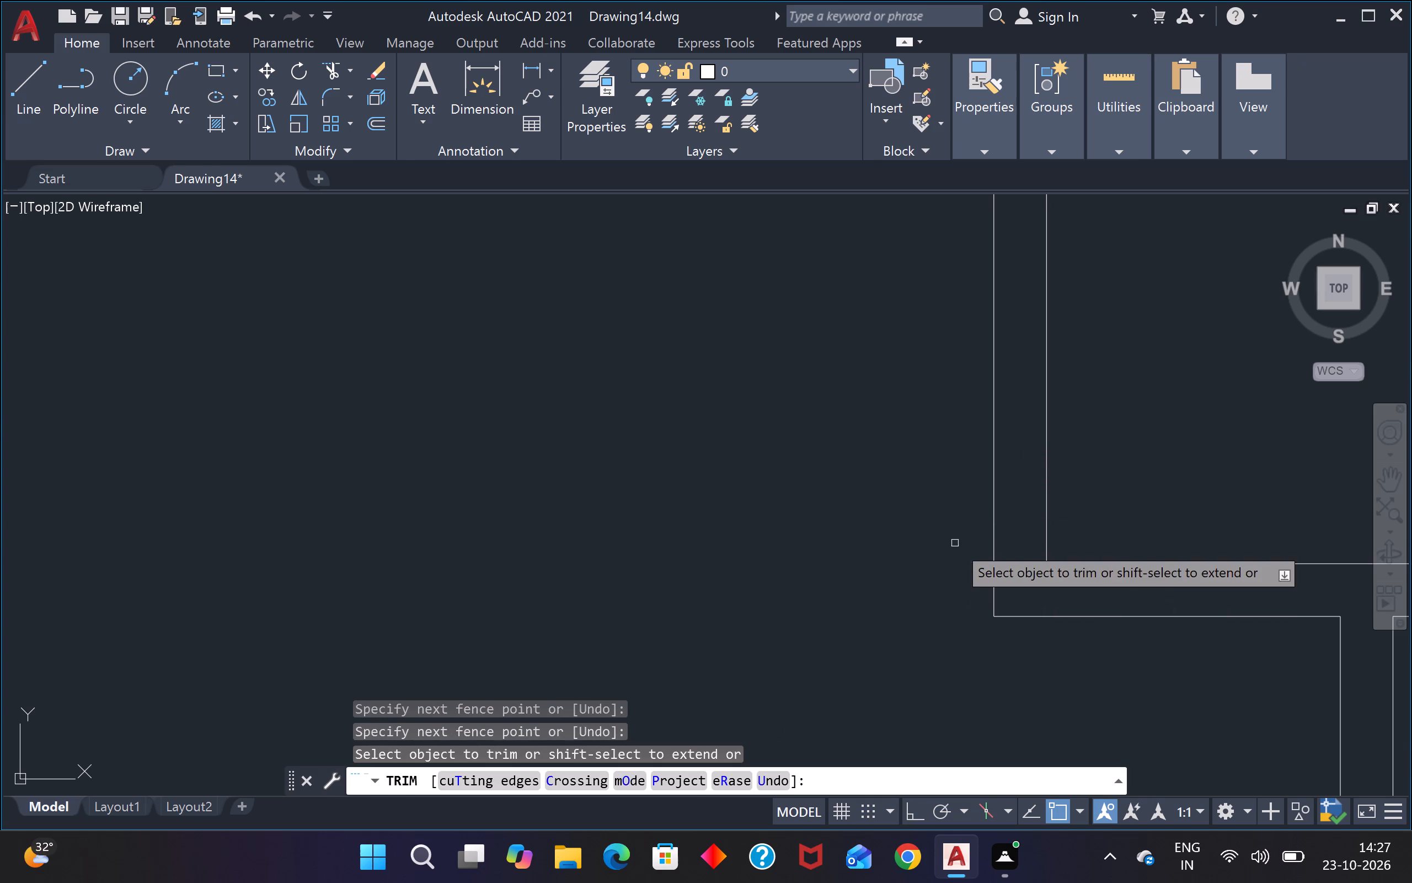
pyautogui.scroll(-5, 955, 543)
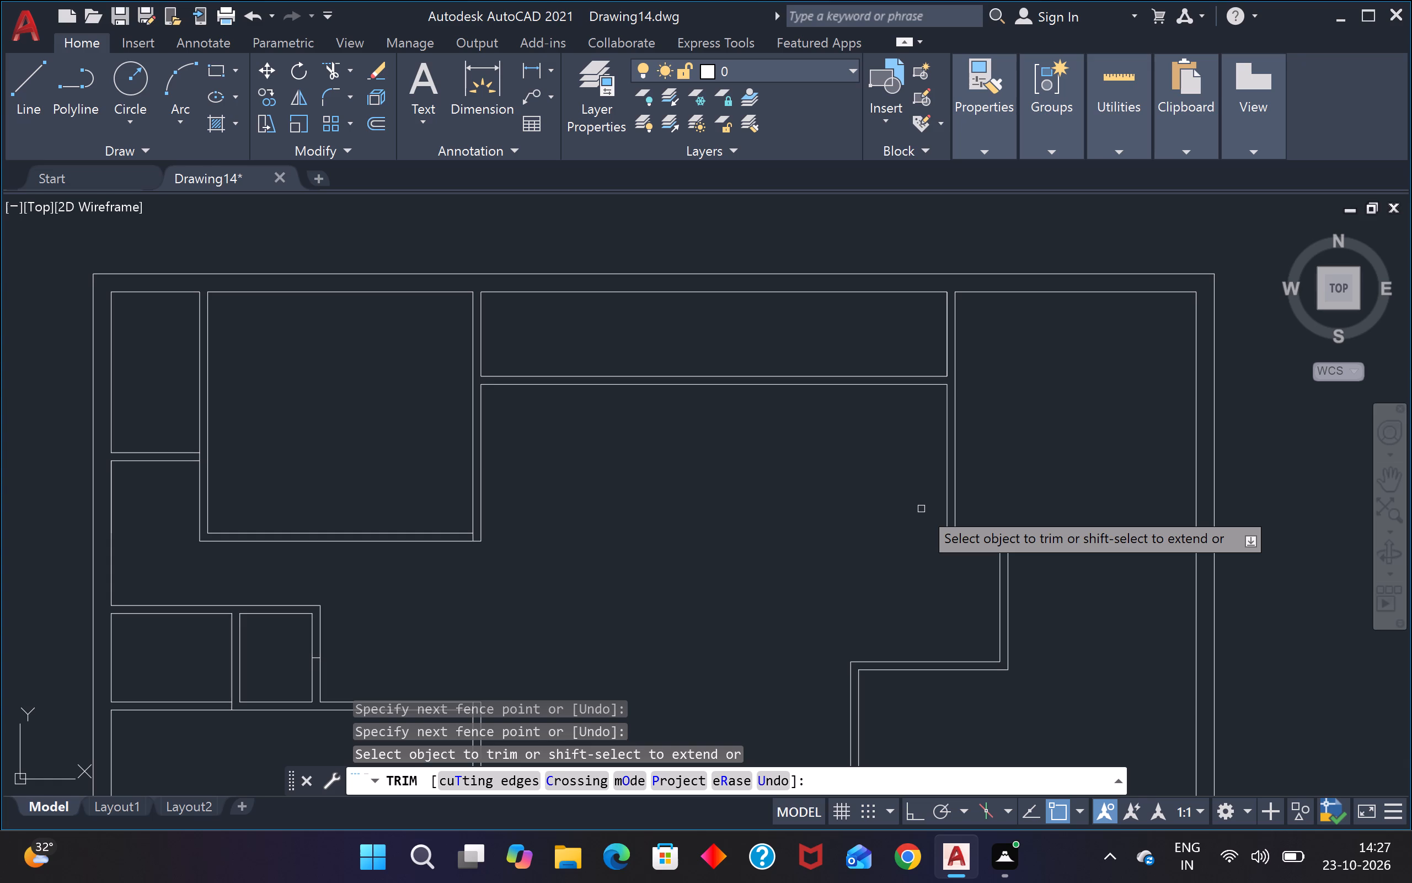
pyautogui.write('l')
pyautogui.press('space')
pyautogui.press('Escape')
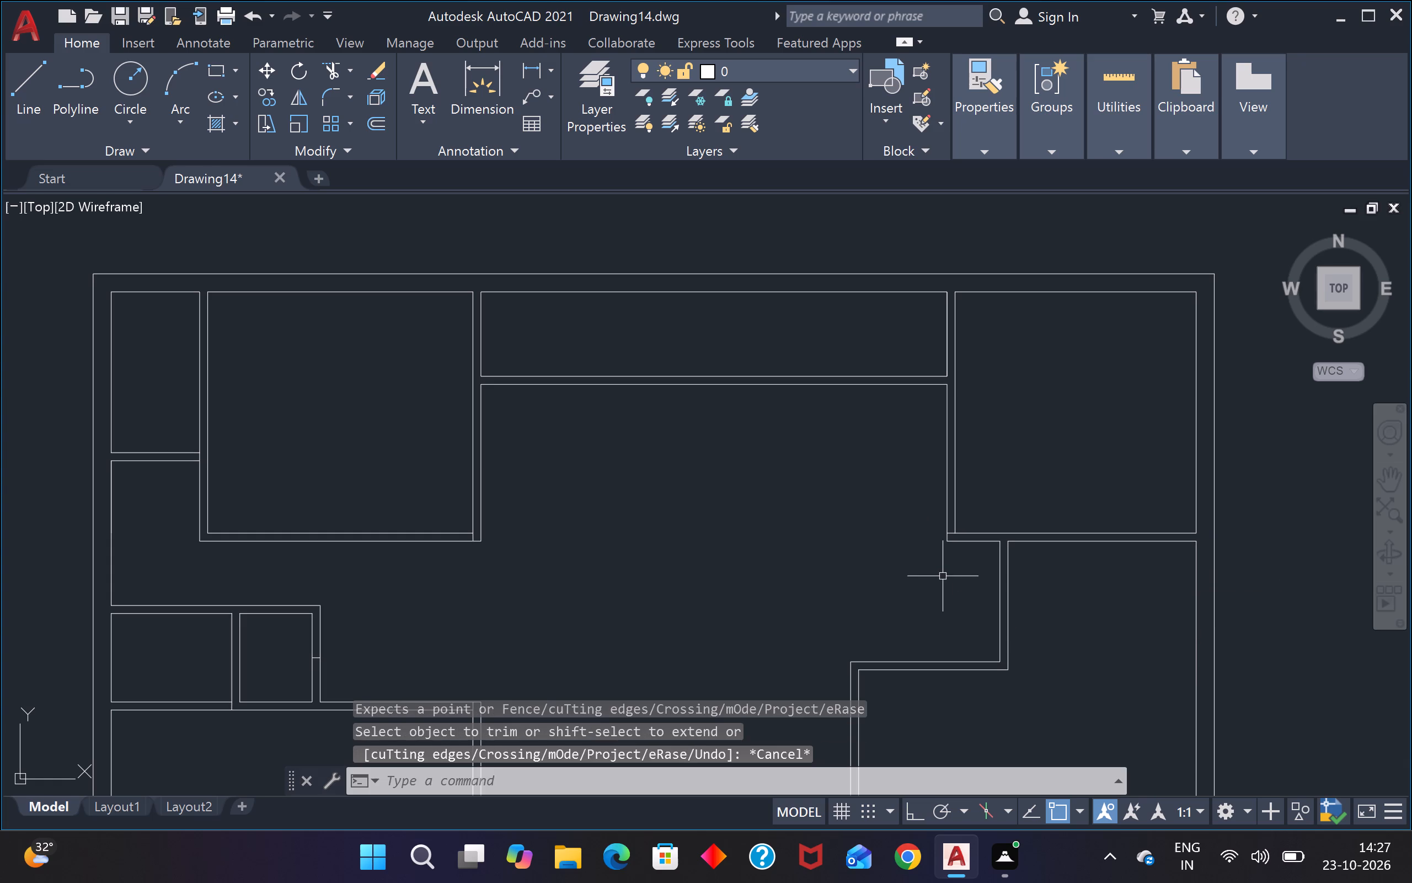
pyautogui.press('space')
pyautogui.press('Escape')
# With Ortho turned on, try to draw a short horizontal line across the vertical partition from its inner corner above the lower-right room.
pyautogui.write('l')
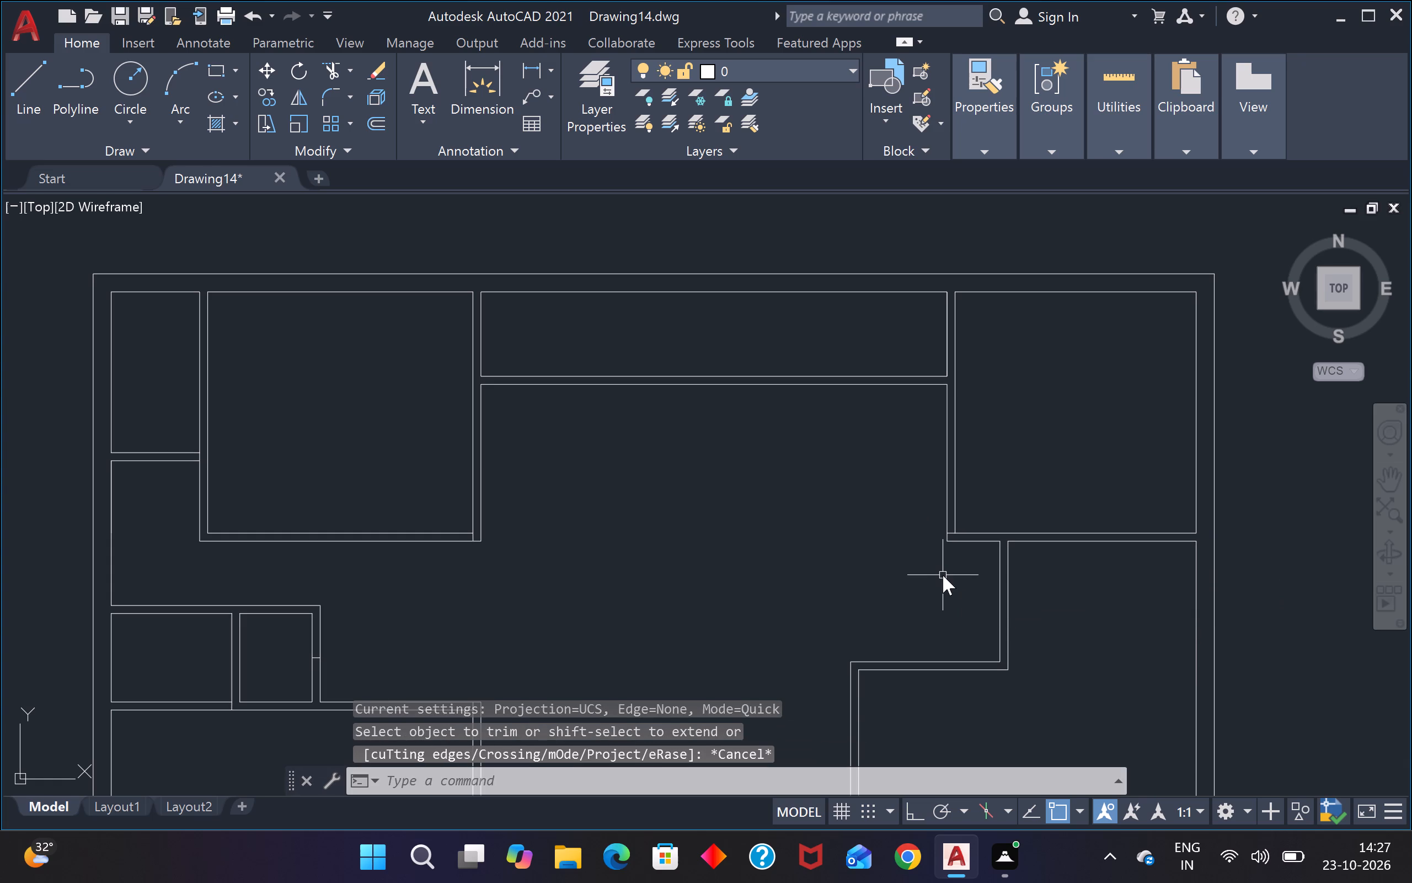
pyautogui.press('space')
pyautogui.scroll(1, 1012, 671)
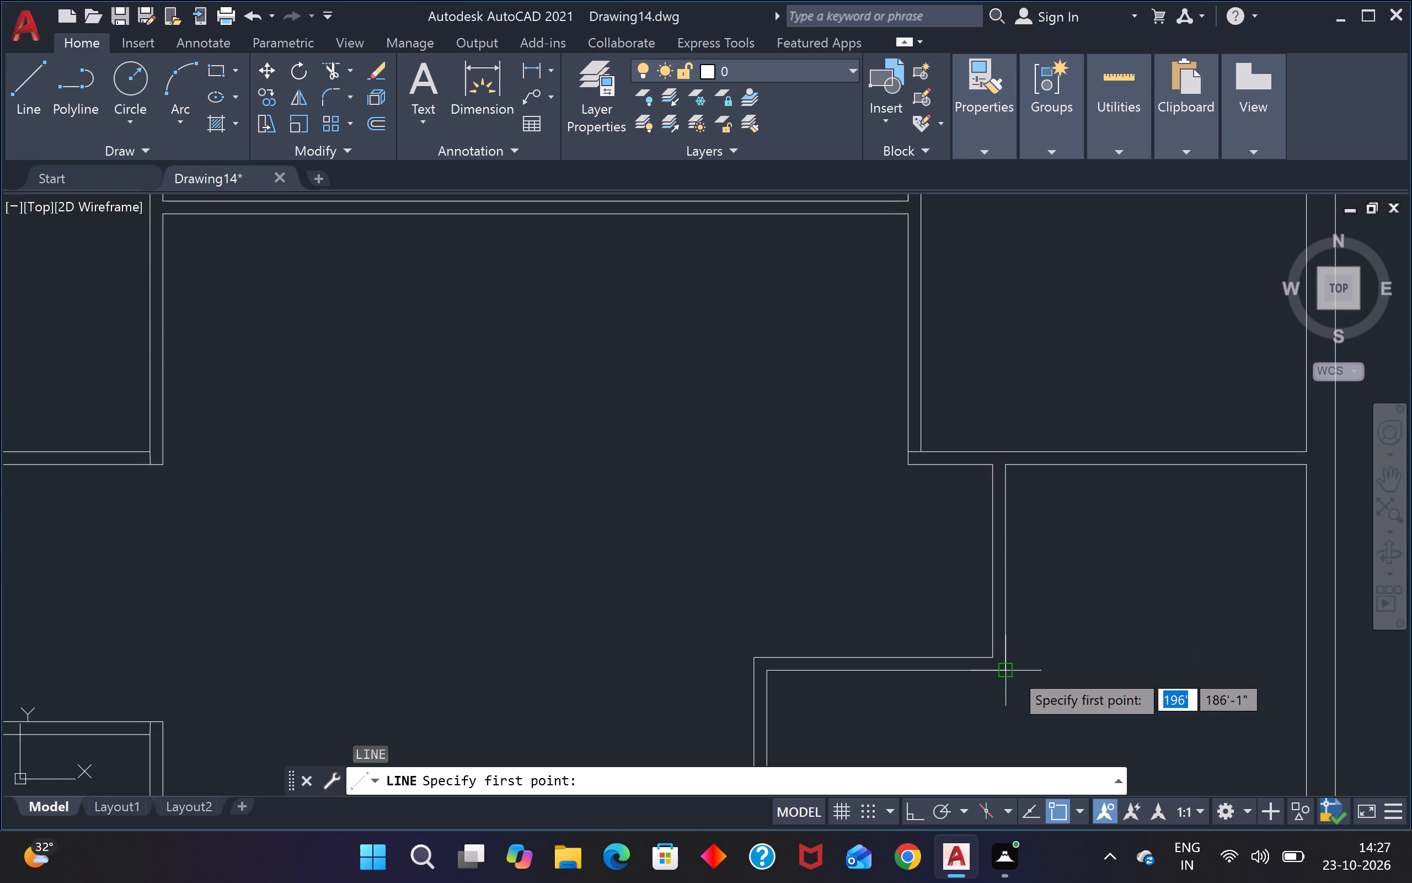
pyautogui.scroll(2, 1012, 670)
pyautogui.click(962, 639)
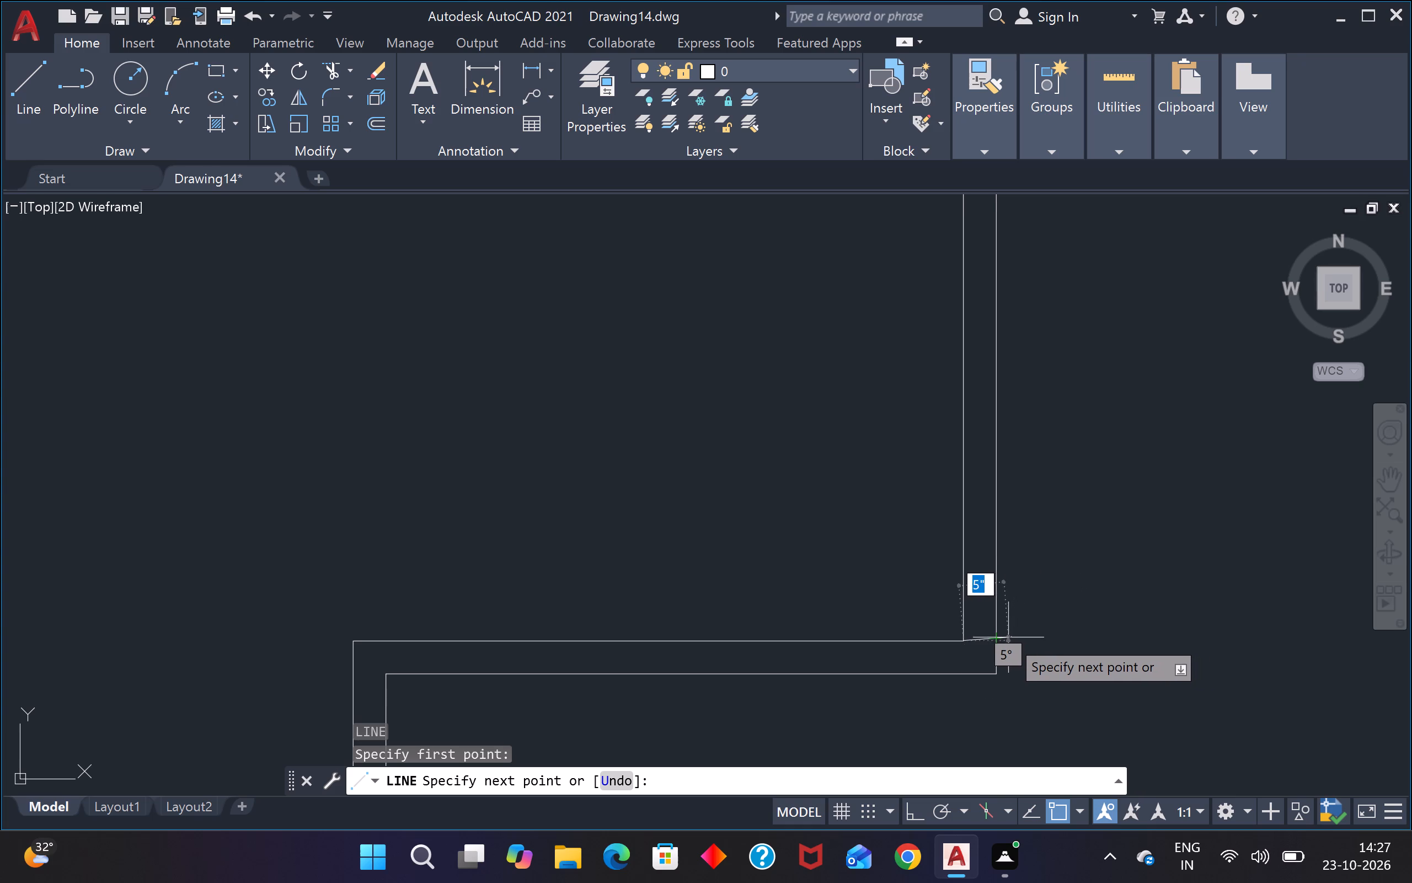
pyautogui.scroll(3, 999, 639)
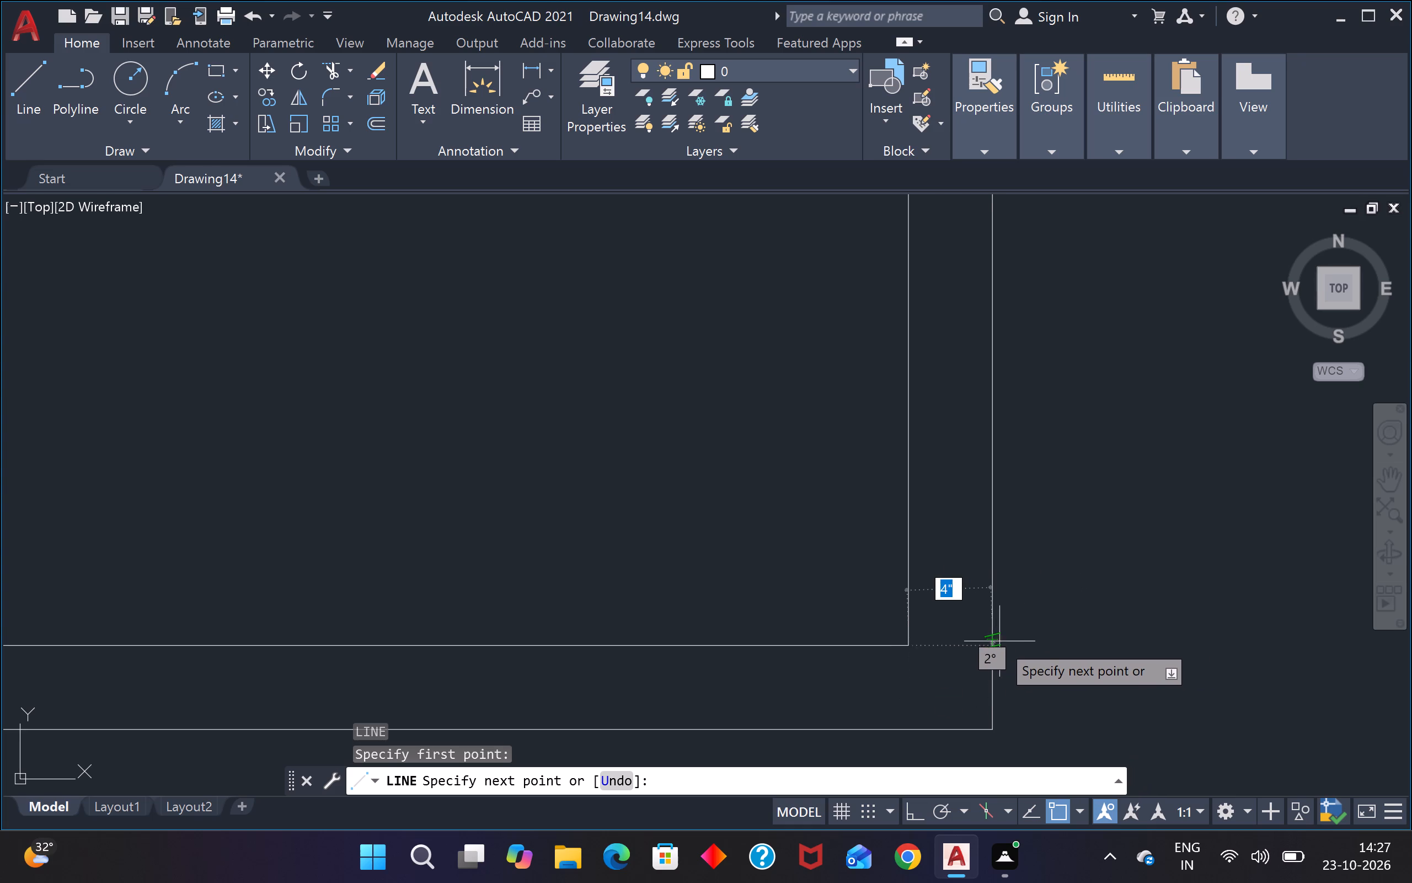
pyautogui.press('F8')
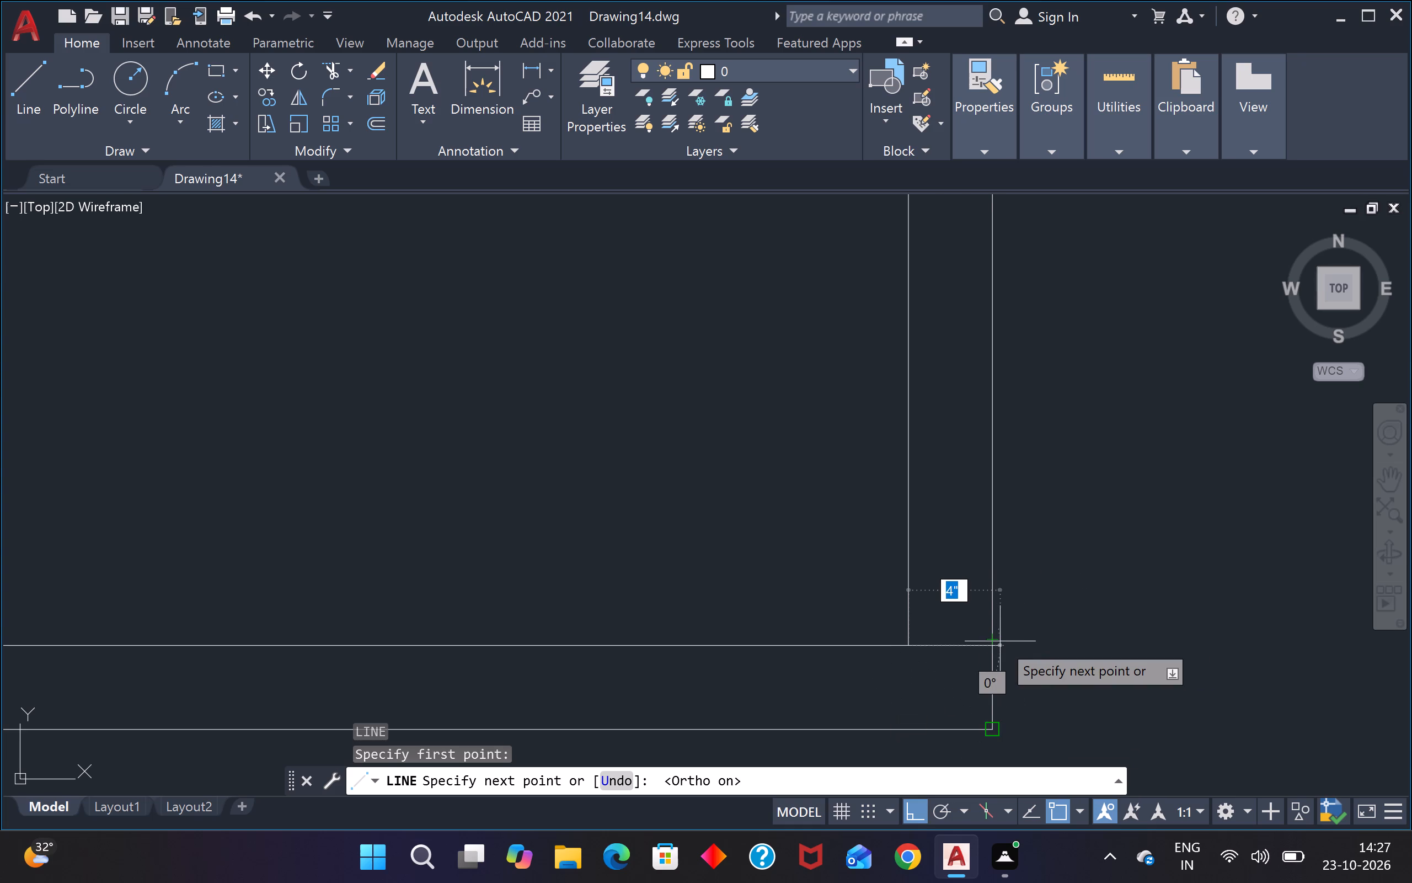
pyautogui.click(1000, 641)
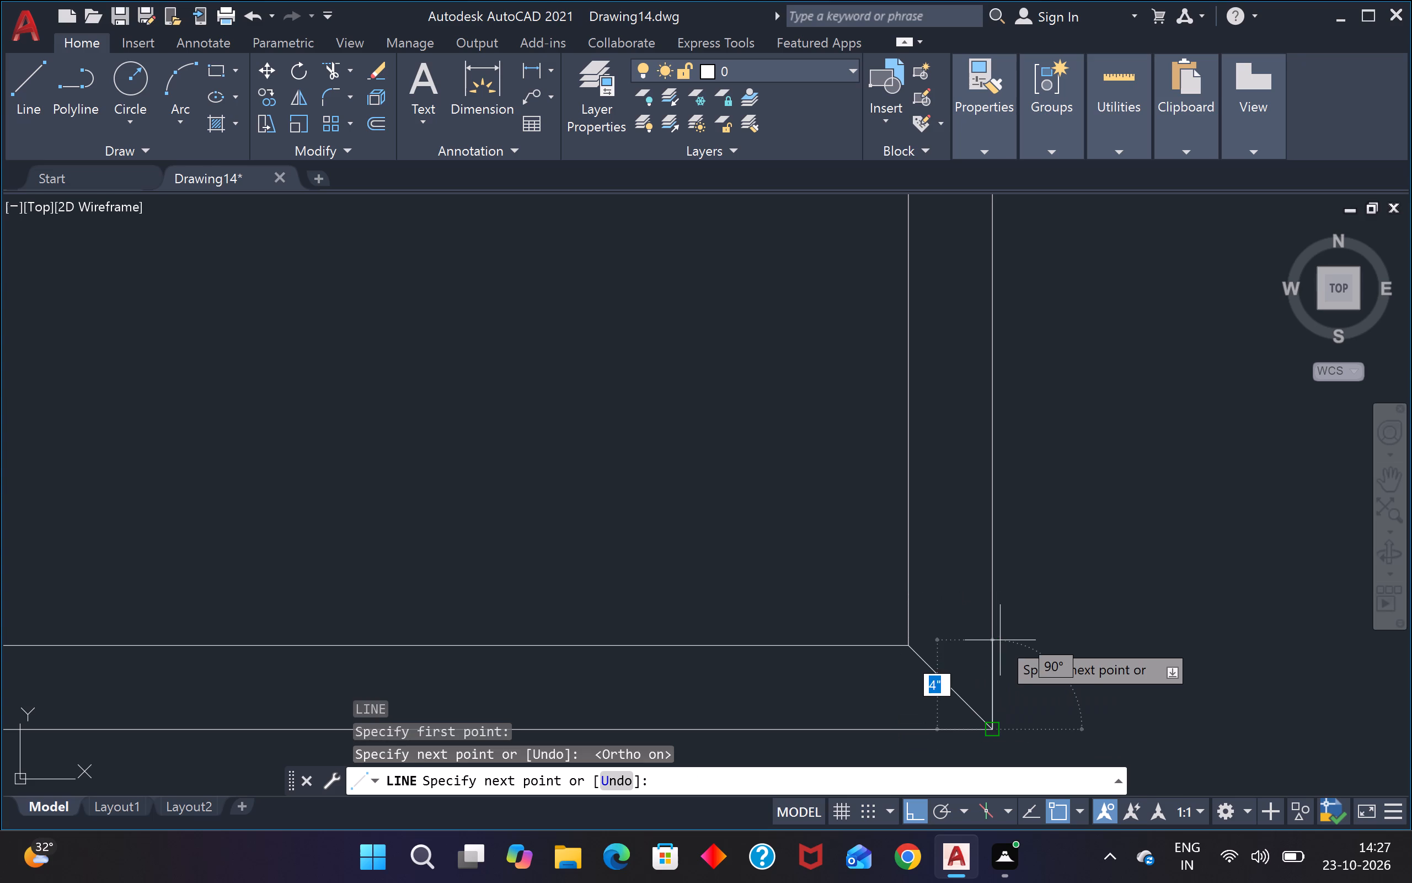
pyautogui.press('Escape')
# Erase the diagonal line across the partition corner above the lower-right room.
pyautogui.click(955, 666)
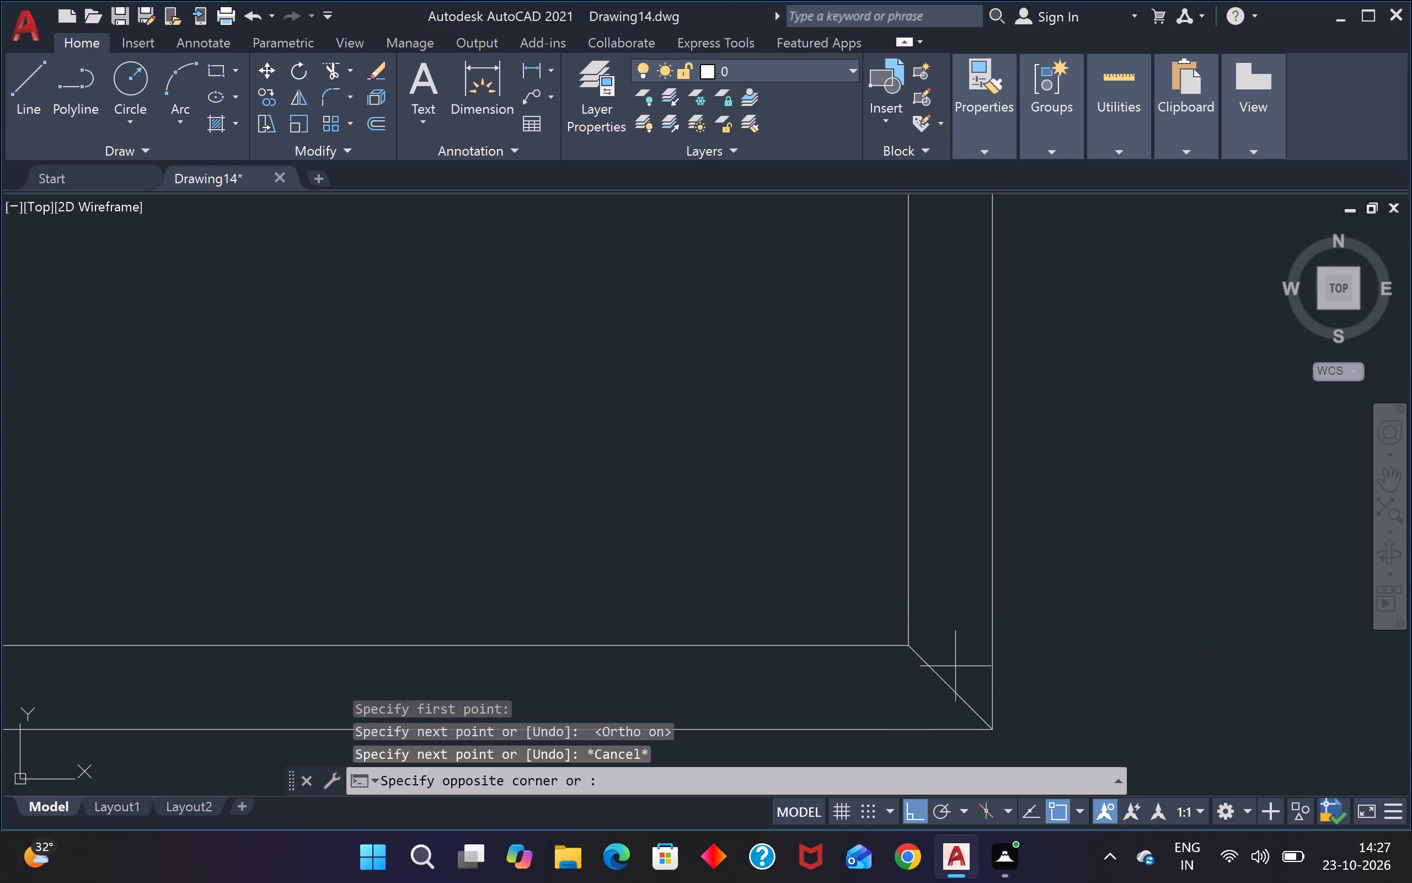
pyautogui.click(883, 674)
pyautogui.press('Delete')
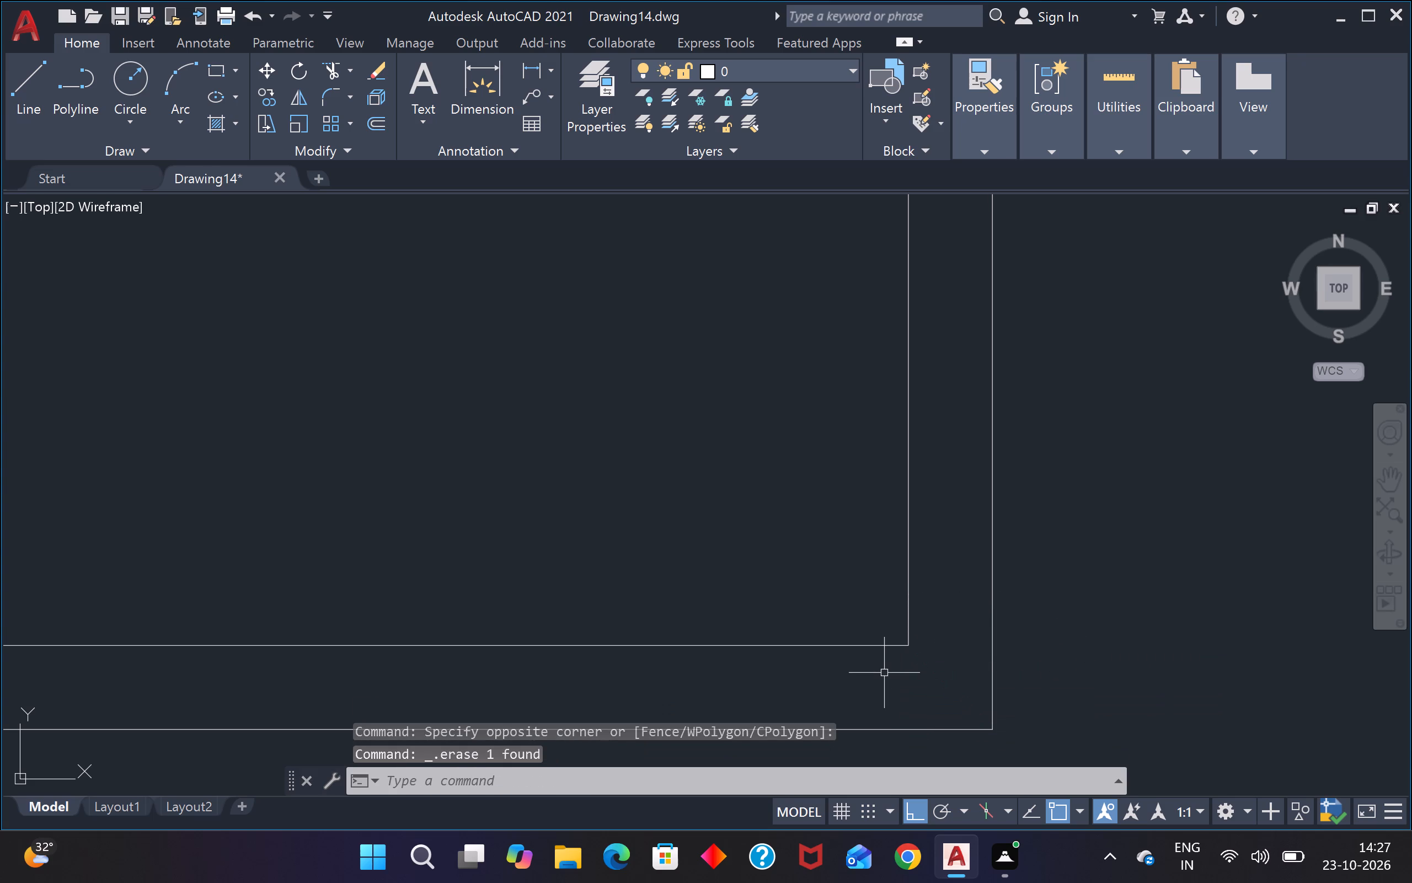
# Draw a horizontal line from the partition's inner corner above the lower-right room rightward past the vertical partition's far face.
pyautogui.write('l')
pyautogui.press('space')
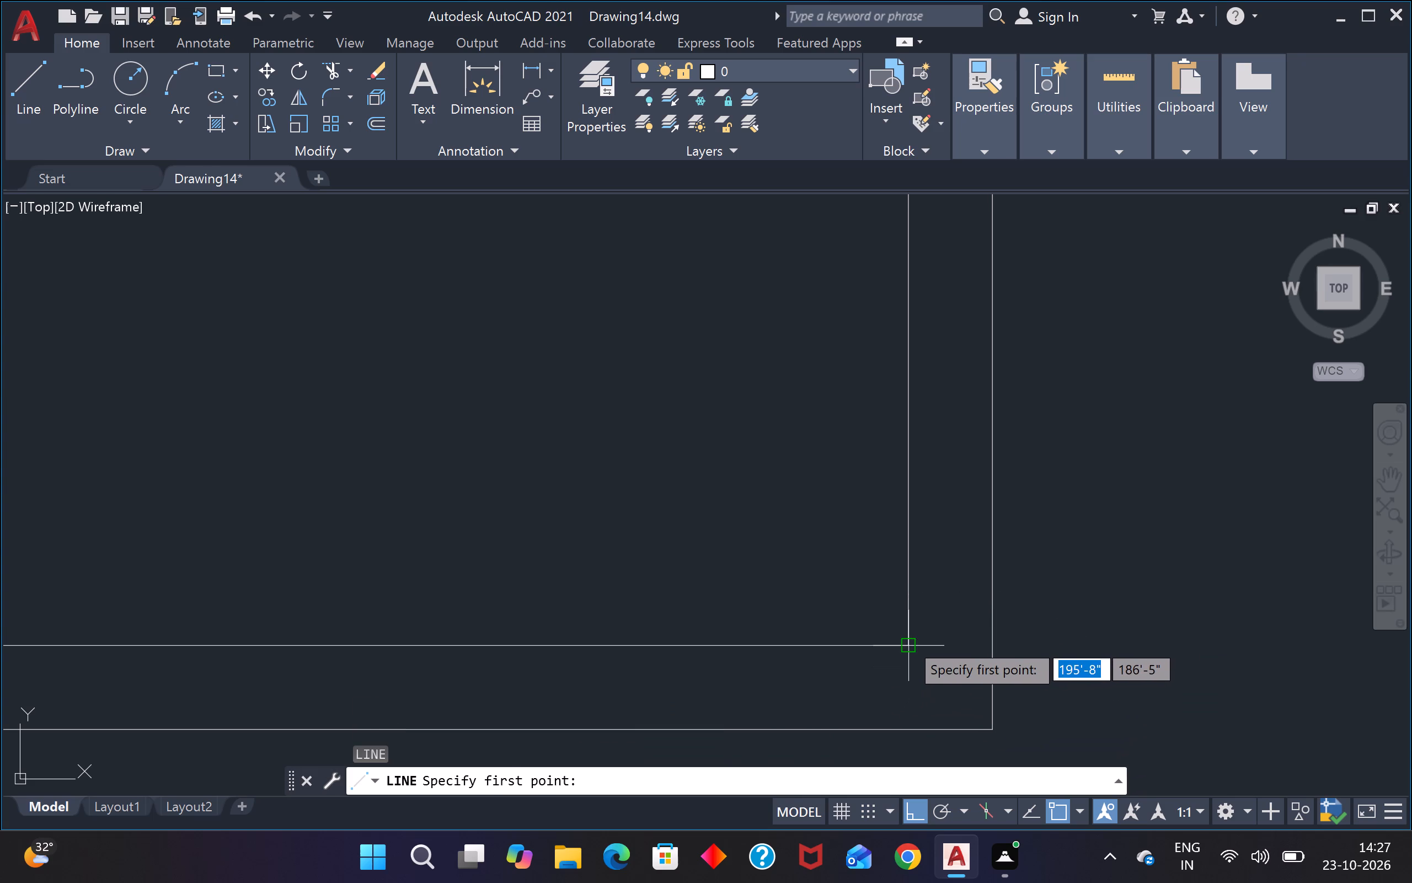
pyautogui.click(907, 640)
pyautogui.click(1264, 628)
pyautogui.press('Escape')
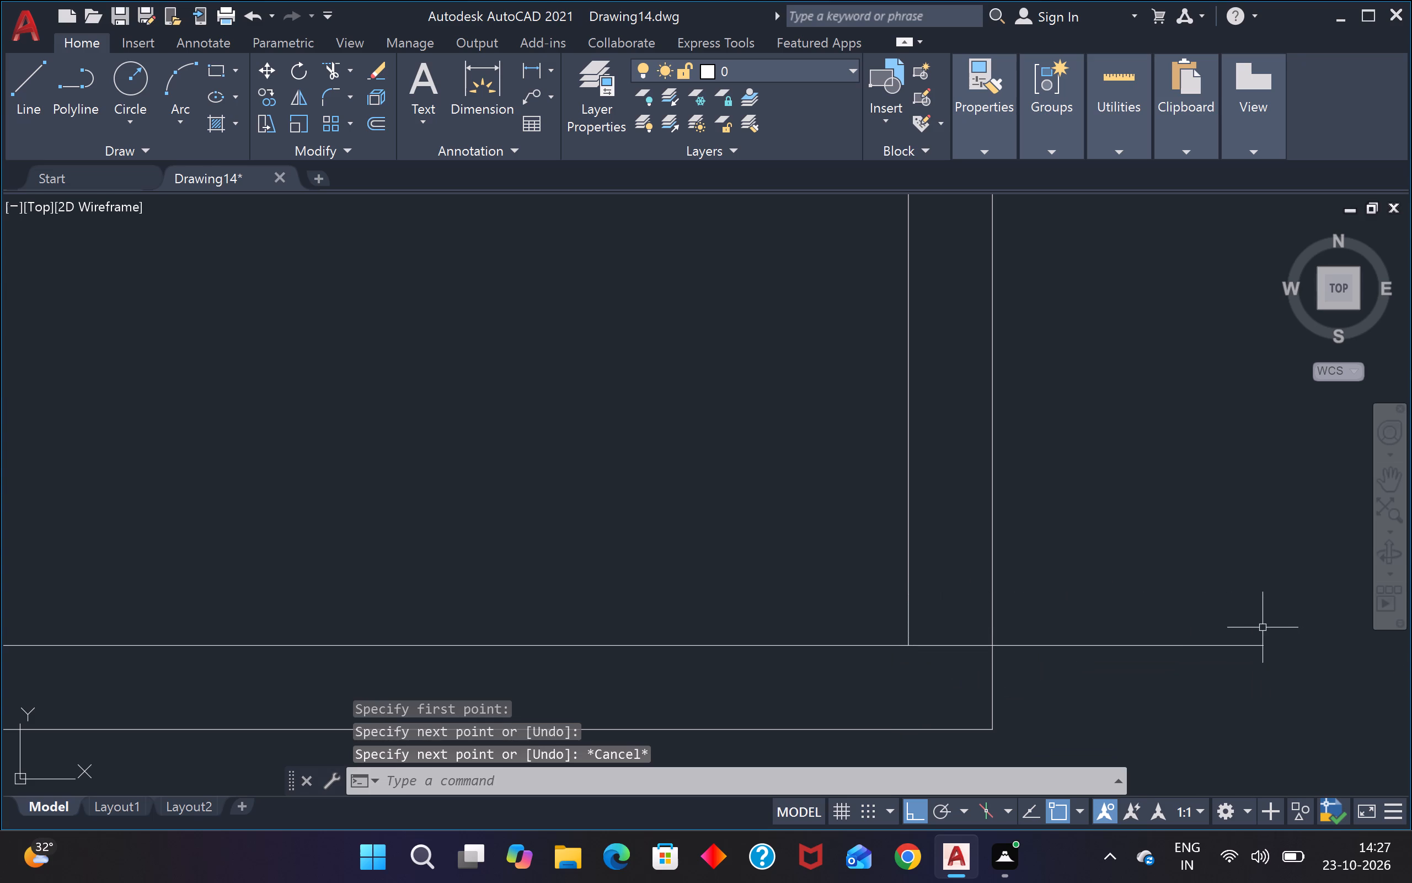
# Trim the part of the horizontal line that extends past the vertical partition's right face.
pyautogui.write('tr')
pyautogui.press('space')
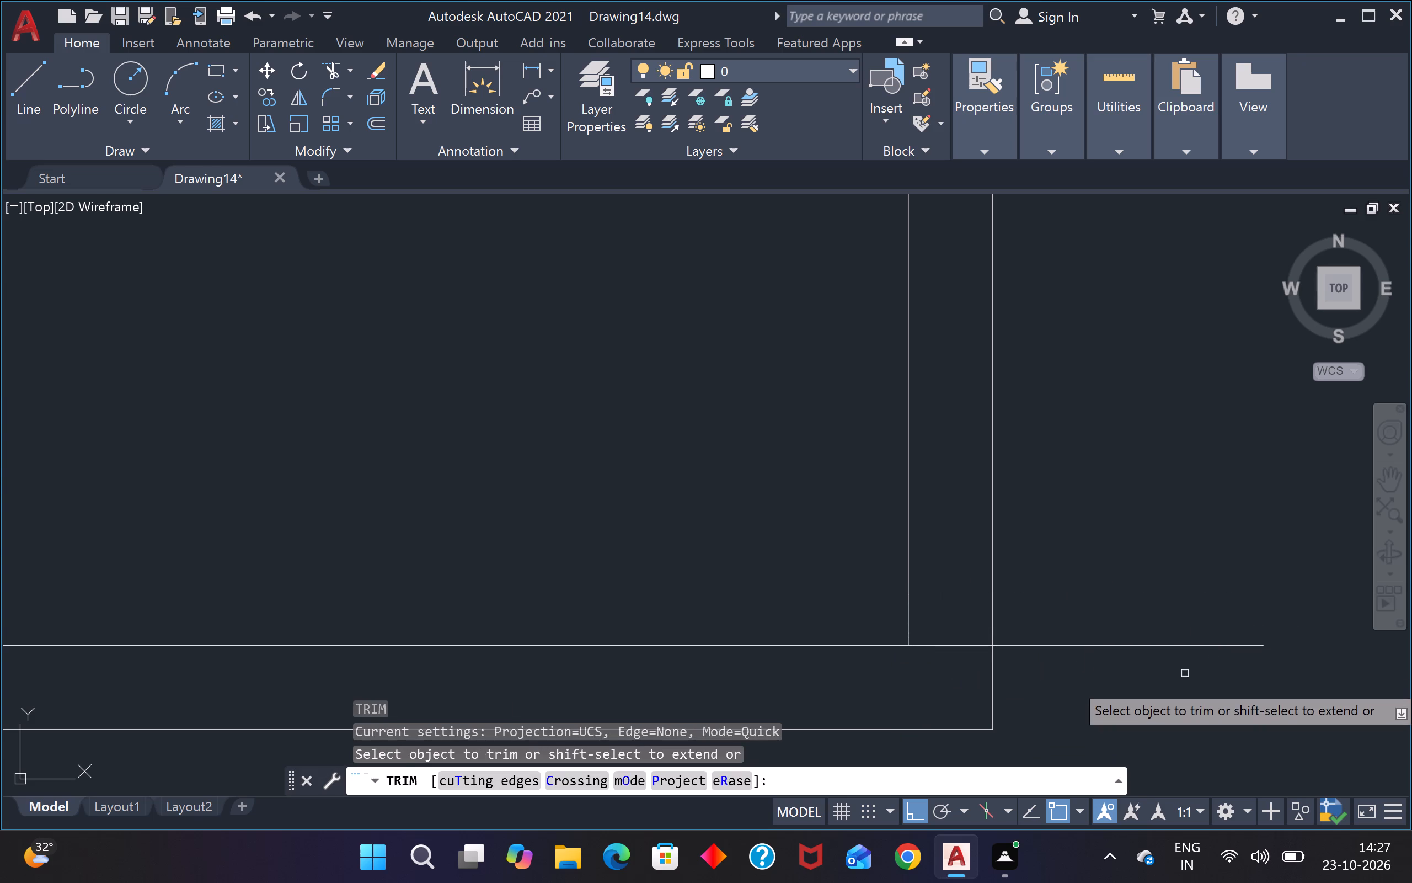
pyautogui.click(1176, 683)
pyautogui.click(1170, 618)
pyautogui.scroll(-6, 1170, 612)
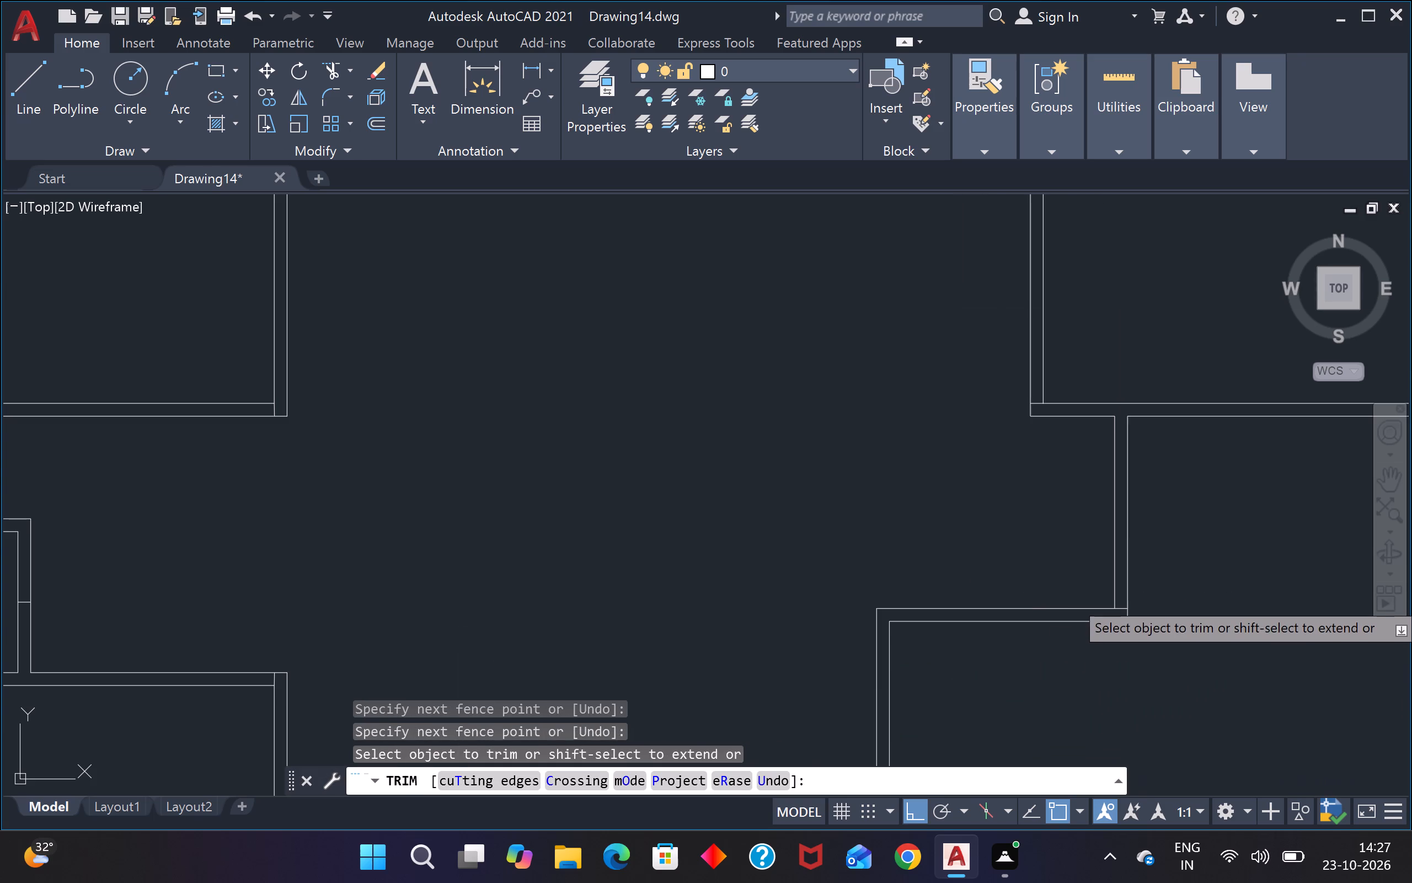
pyautogui.press('Escape')
pyautogui.press('Escape')
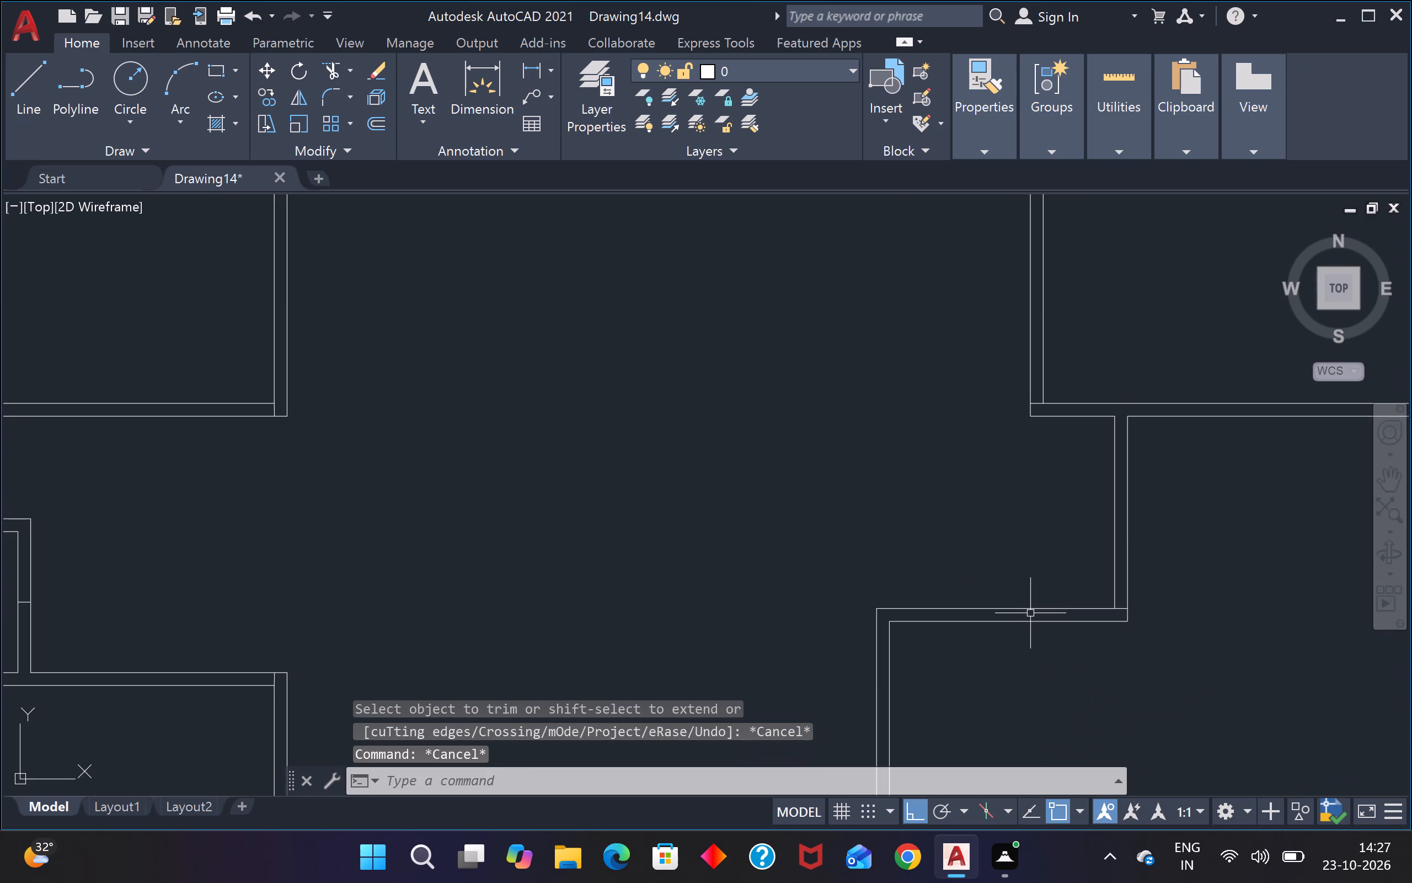
# Draw a vertical line from the lower-right room's inner upper-left corner upward past the partition's upper line.
pyautogui.write('l')
pyautogui.press('space')
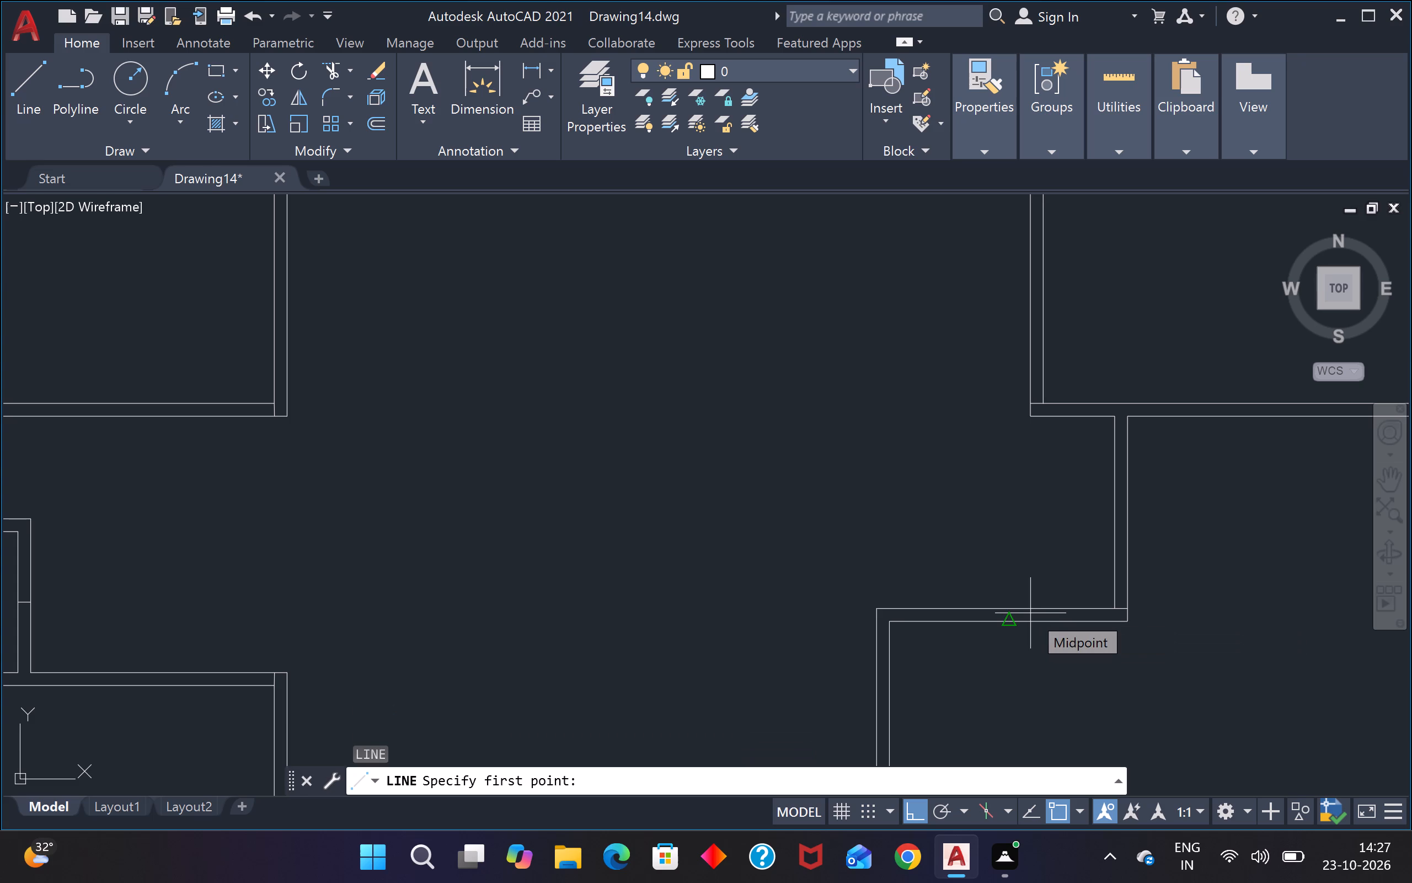
pyautogui.scroll(2, 879, 586)
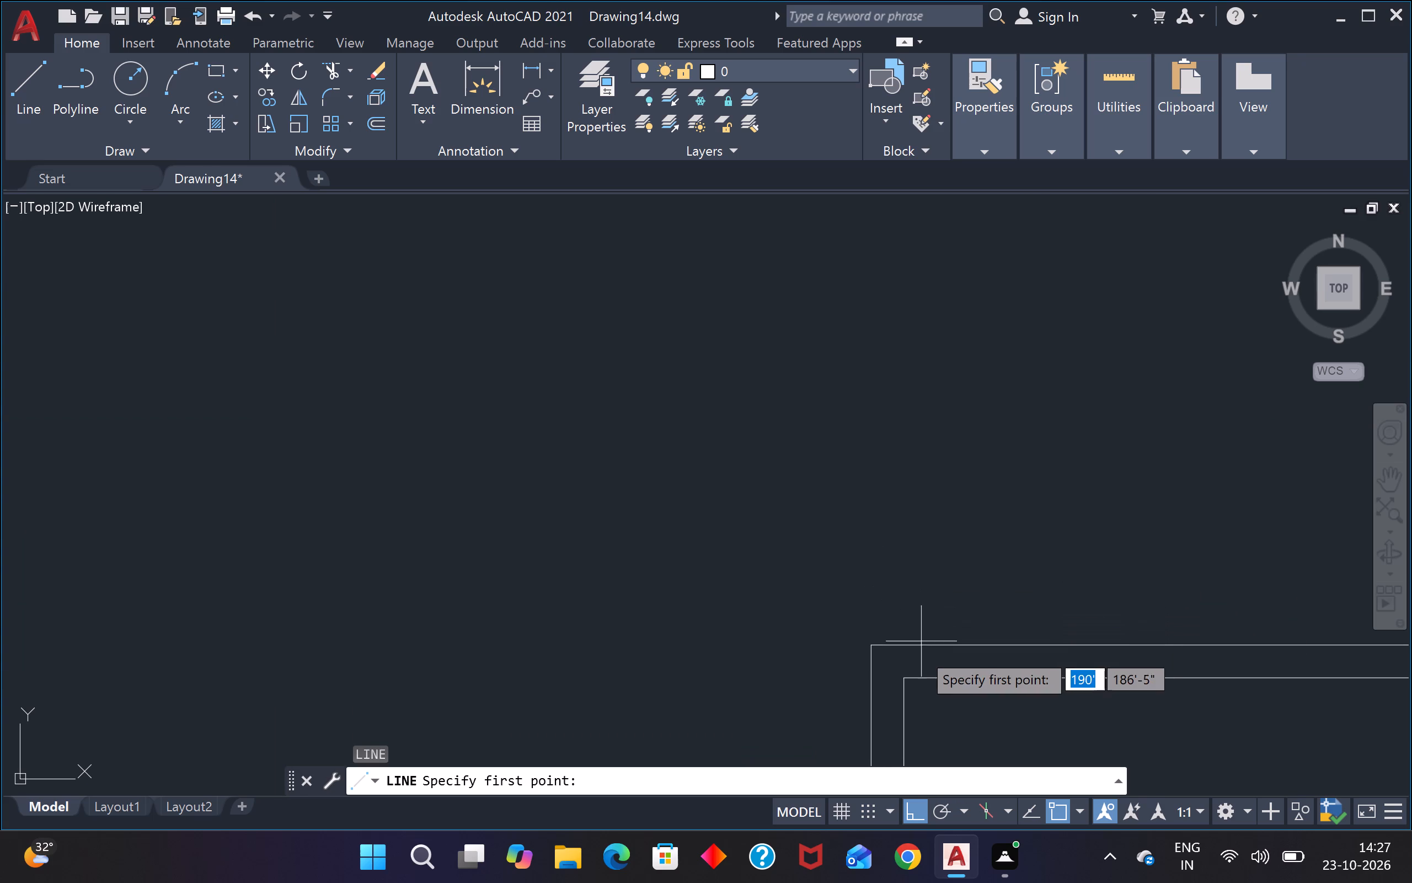
pyautogui.click(902, 676)
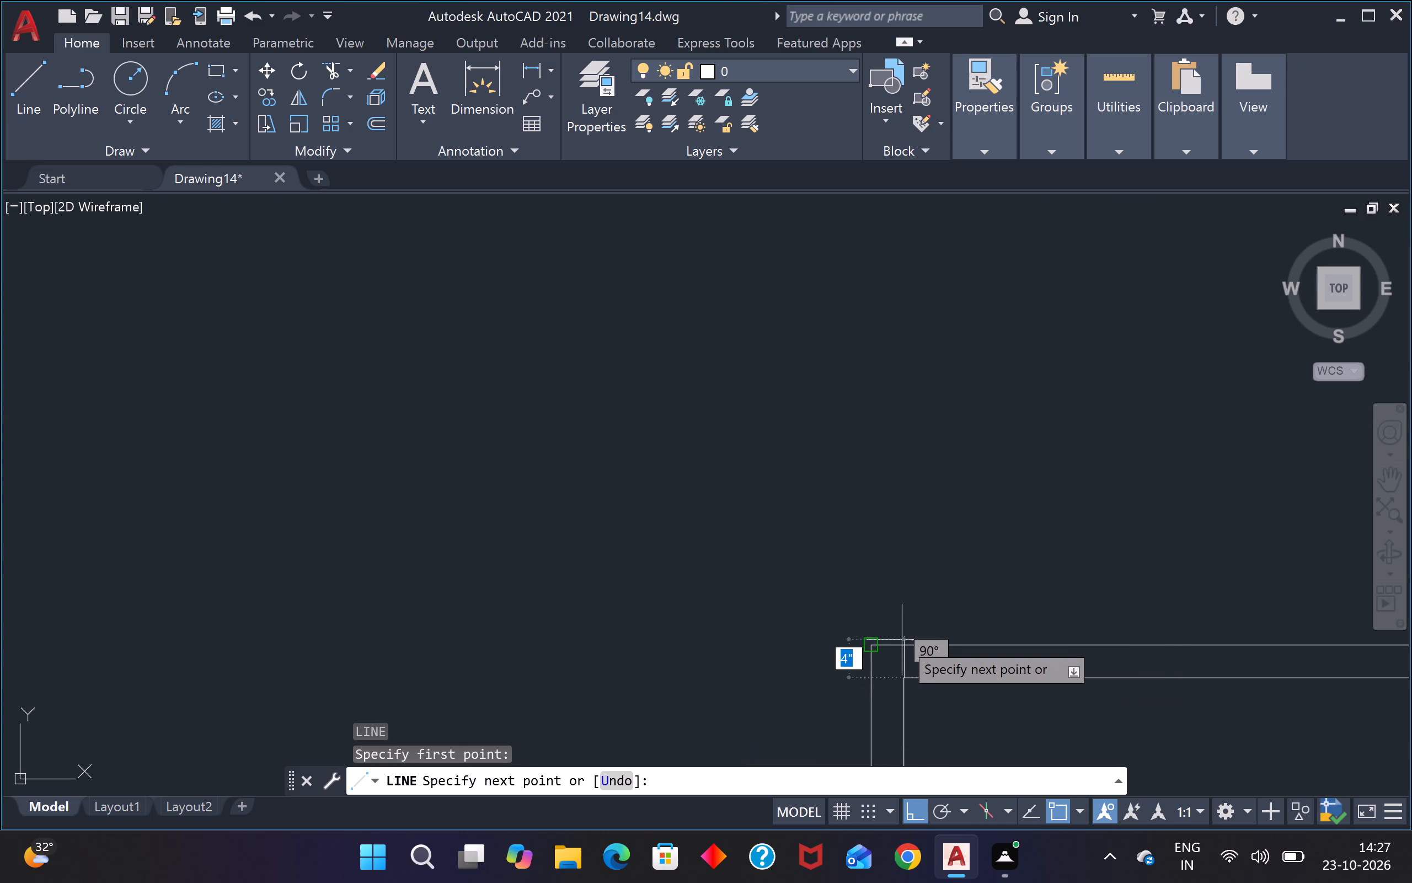
pyautogui.click(911, 576)
pyautogui.press('Escape')
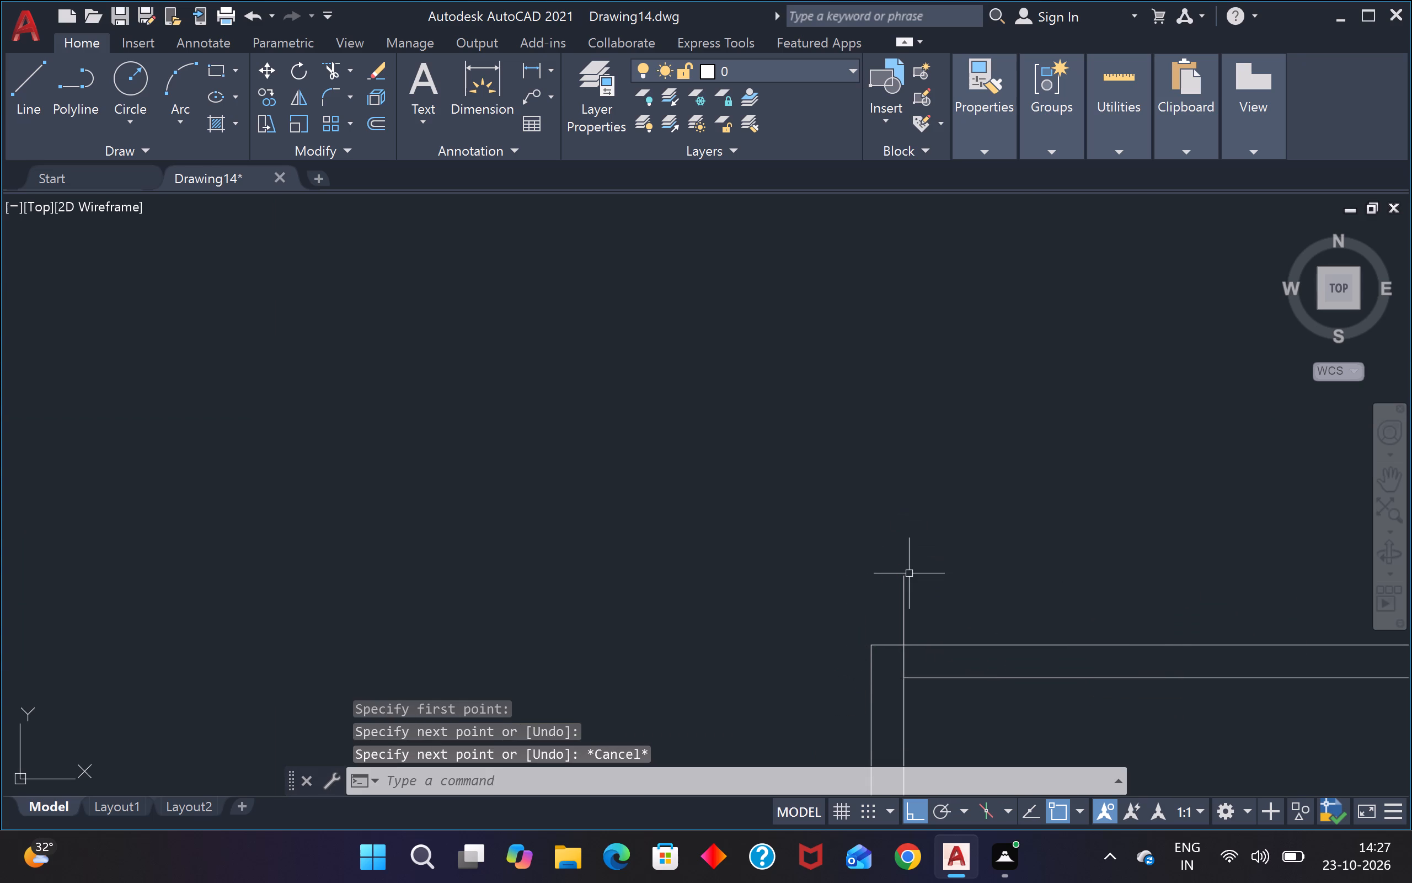
# Trim the part of the vertical line that extends above the lower-right room's partition.
pyautogui.write('tr')
pyautogui.press('space')
pyautogui.moveTo(929, 593); pyautogui.dragTo(919, 592)
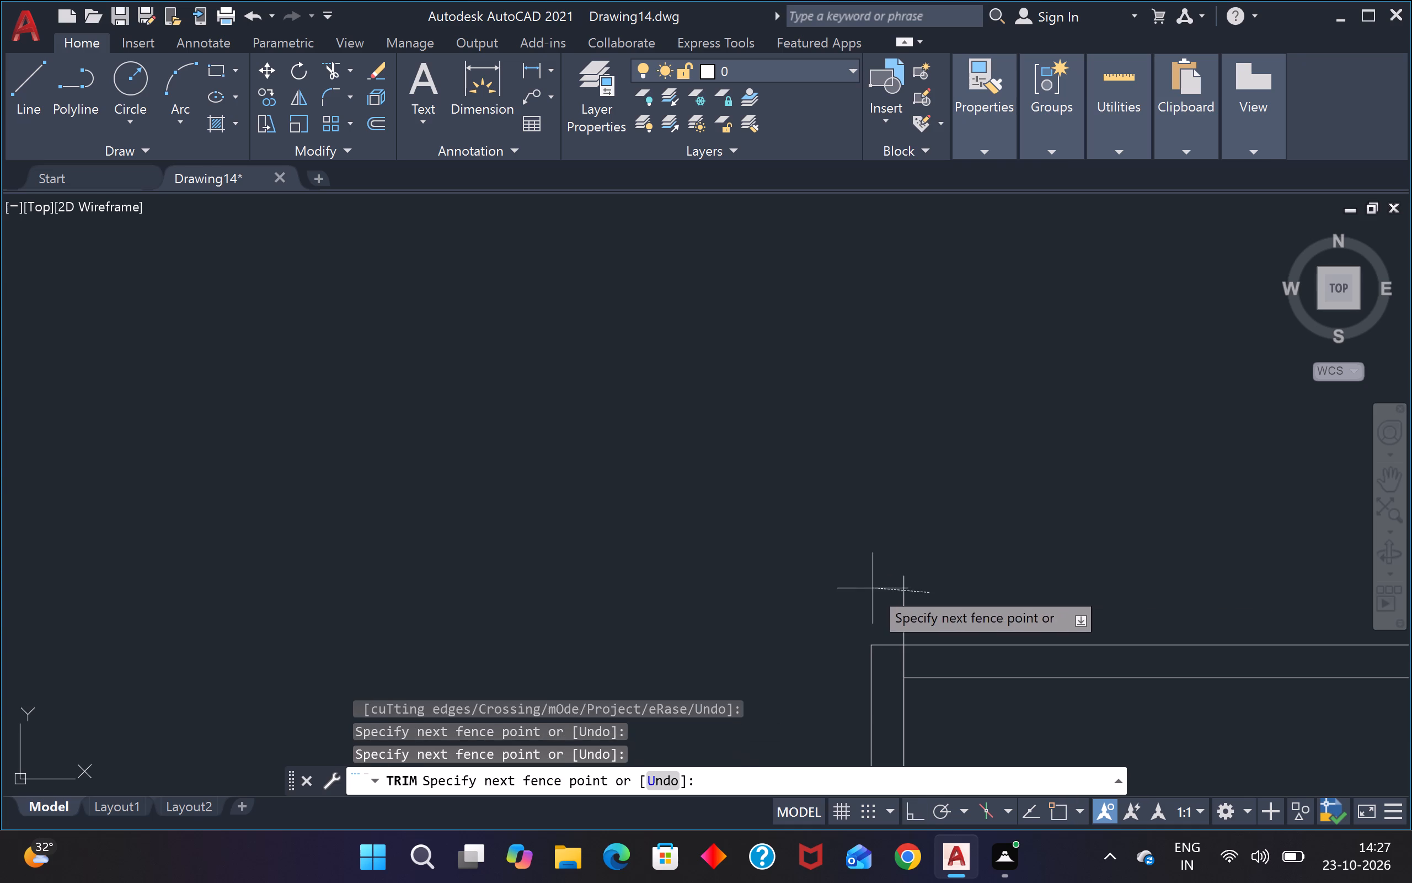
pyautogui.click(872, 588)
pyautogui.scroll(-6, 871, 588)
pyautogui.scroll(1, 768, 625)
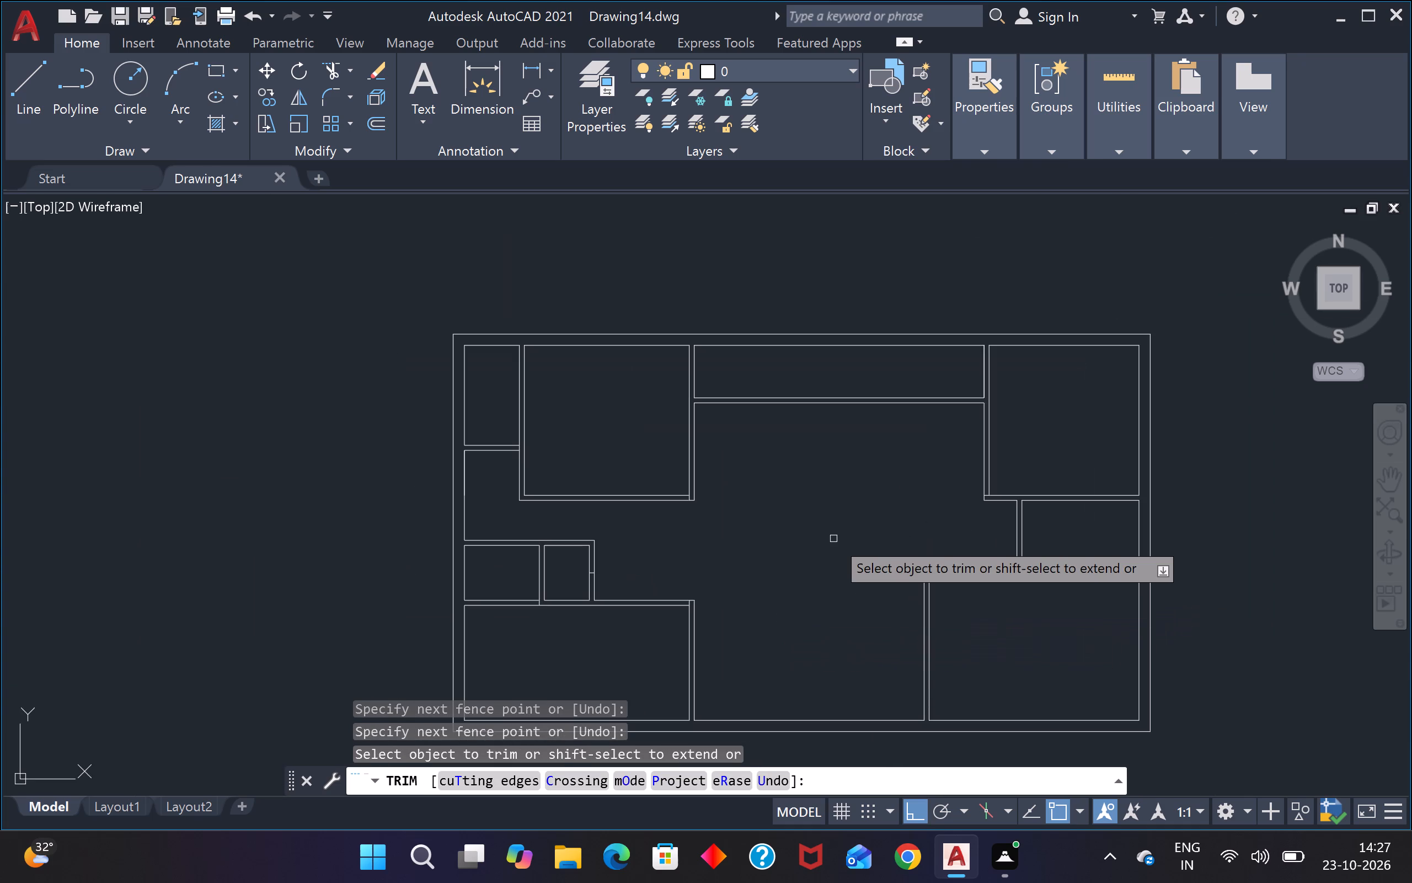
pyautogui.scroll(-2, 832, 539)
pyautogui.scroll(3, 822, 625)
pyautogui.press('Escape')
pyautogui.press('Escape')
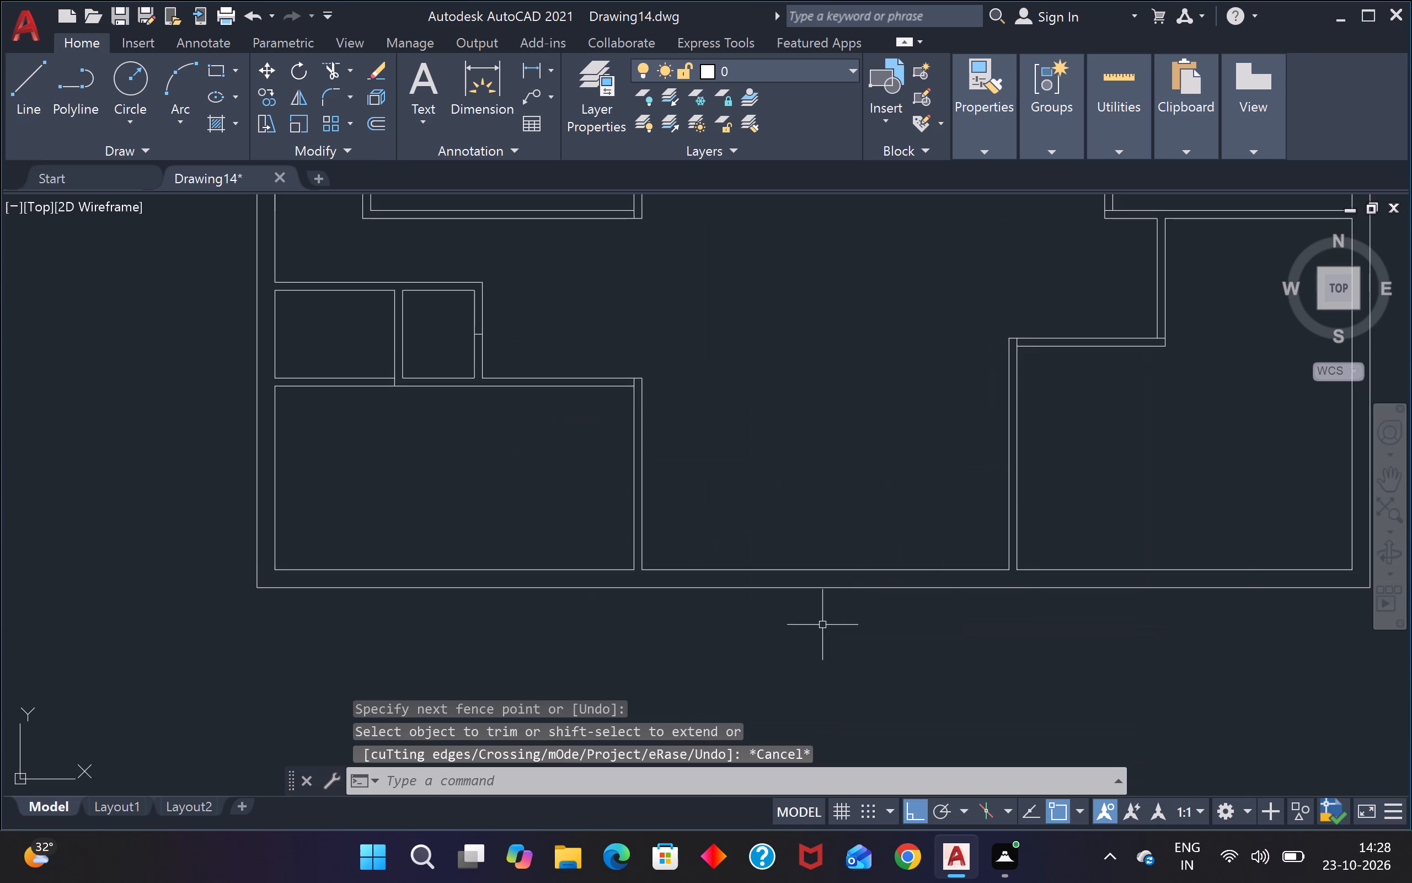
# Draw a vertical line about 4'-10" long upward from the midpoint of the bottom outer wall's outer line.
pyautogui.write('l')
pyautogui.press('space')
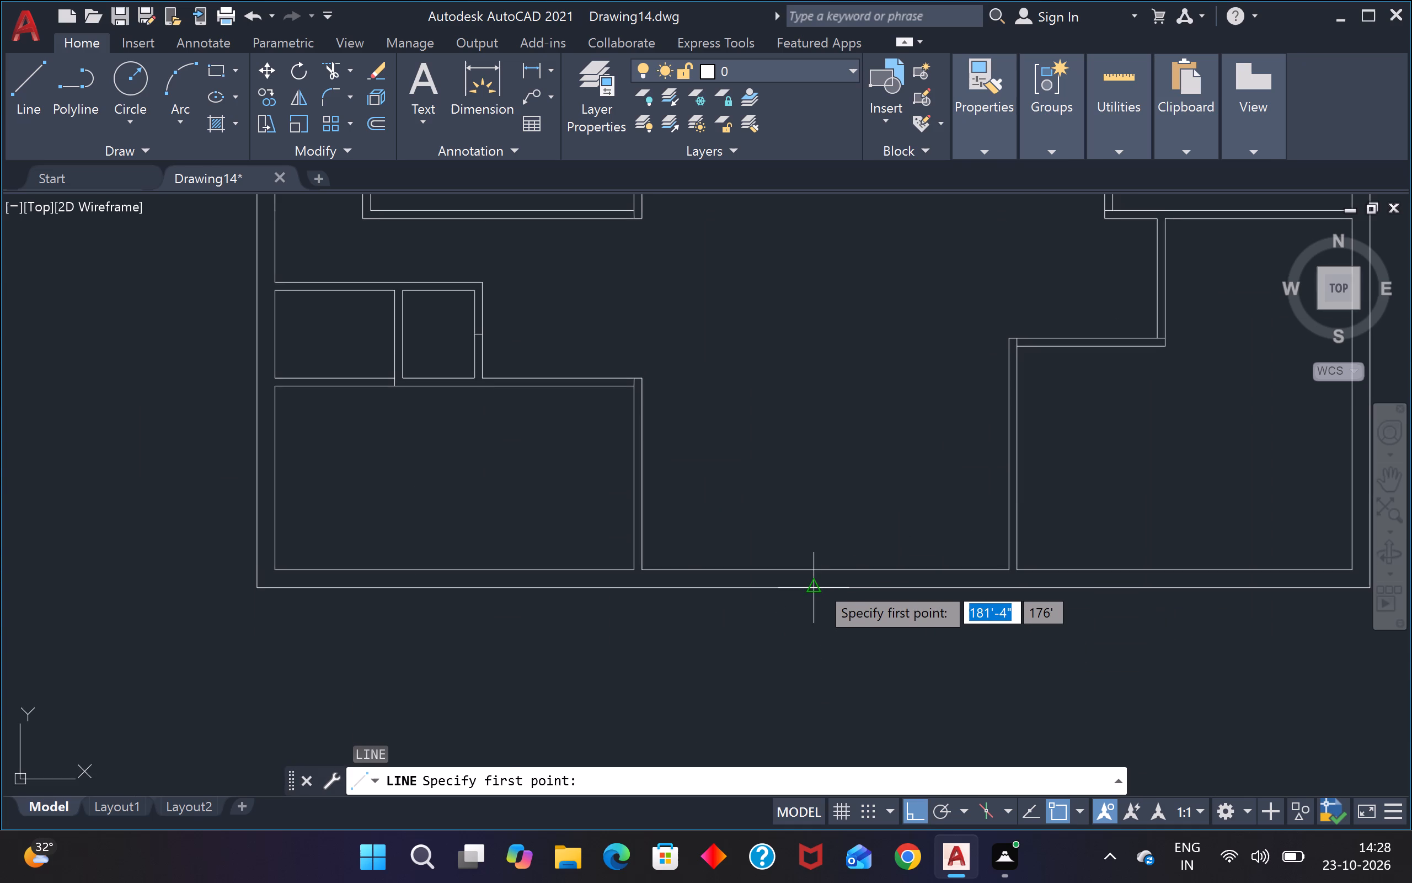
pyautogui.click(818, 583)
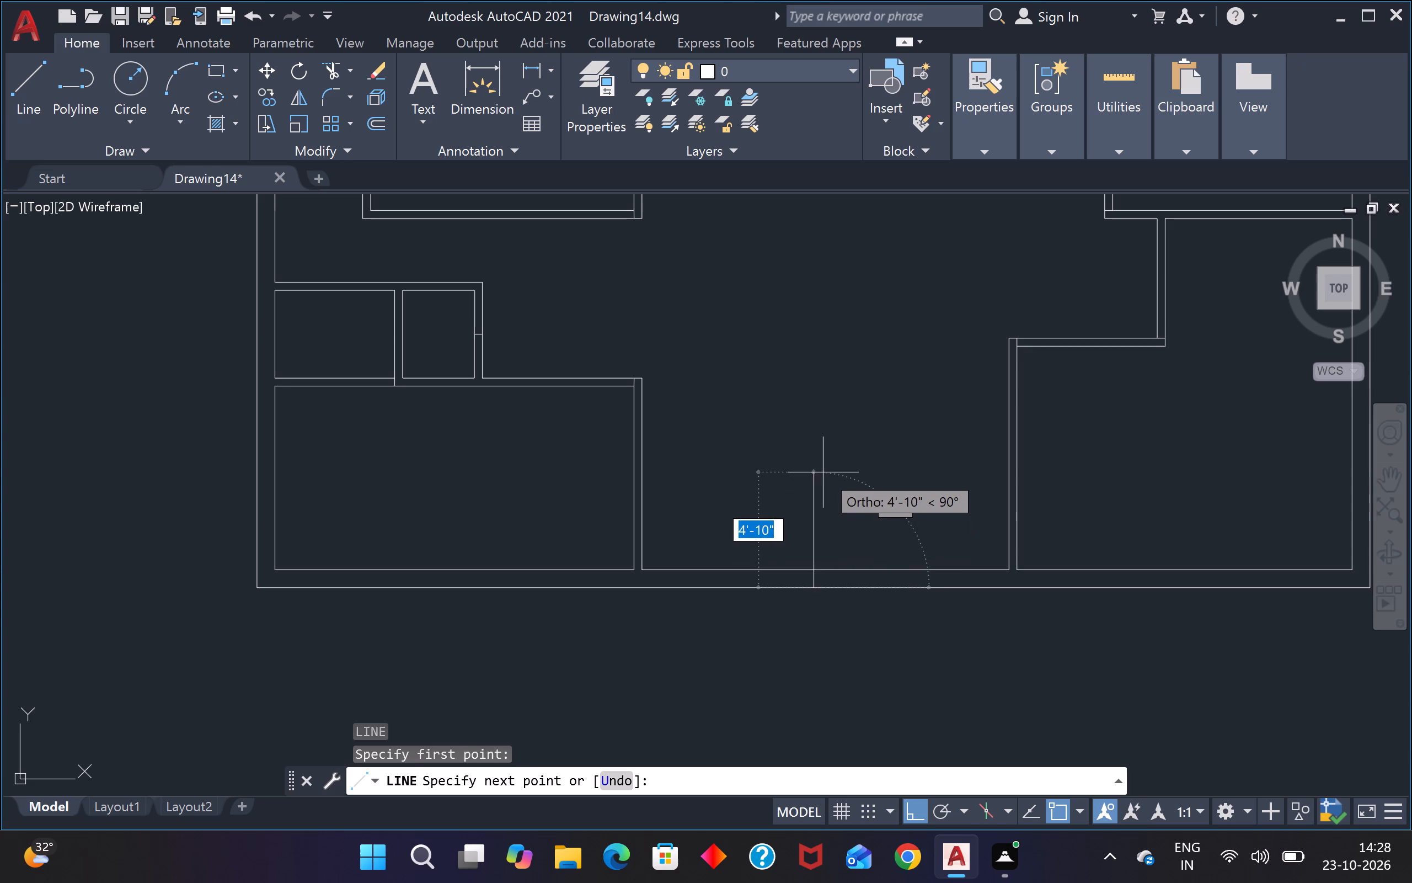
pyautogui.click(823, 472)
pyautogui.press('Escape')
# Trim the midpoint line above the bottom wall's inner face, leaving only the segment across the wall thickness.
pyautogui.write('tr')
pyautogui.press('space')
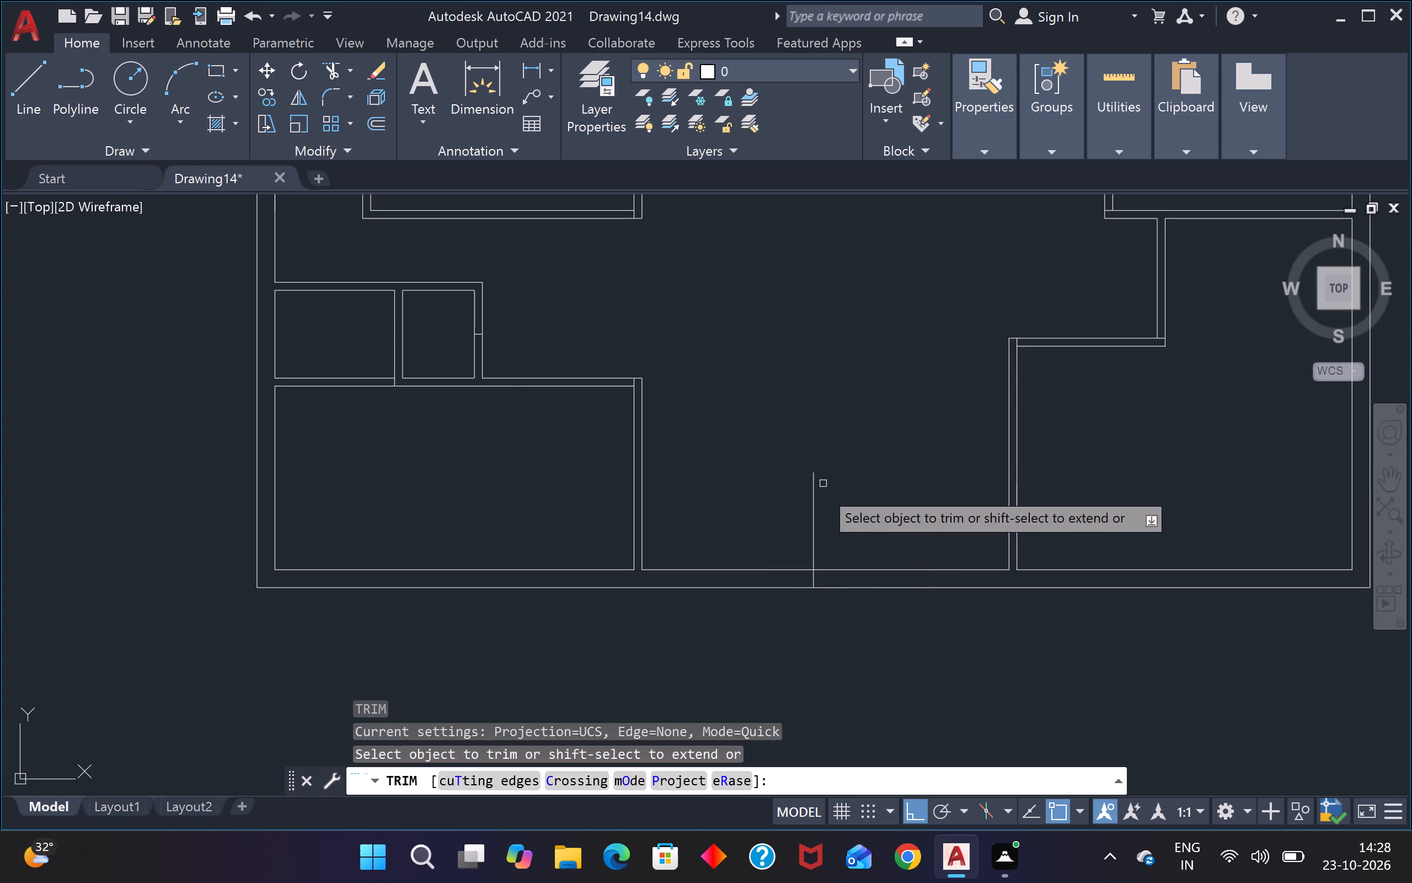
pyautogui.click(823, 494)
pyautogui.click(789, 502)
pyautogui.scroll(-3, 793, 501)
pyautogui.scroll(1, 794, 501)
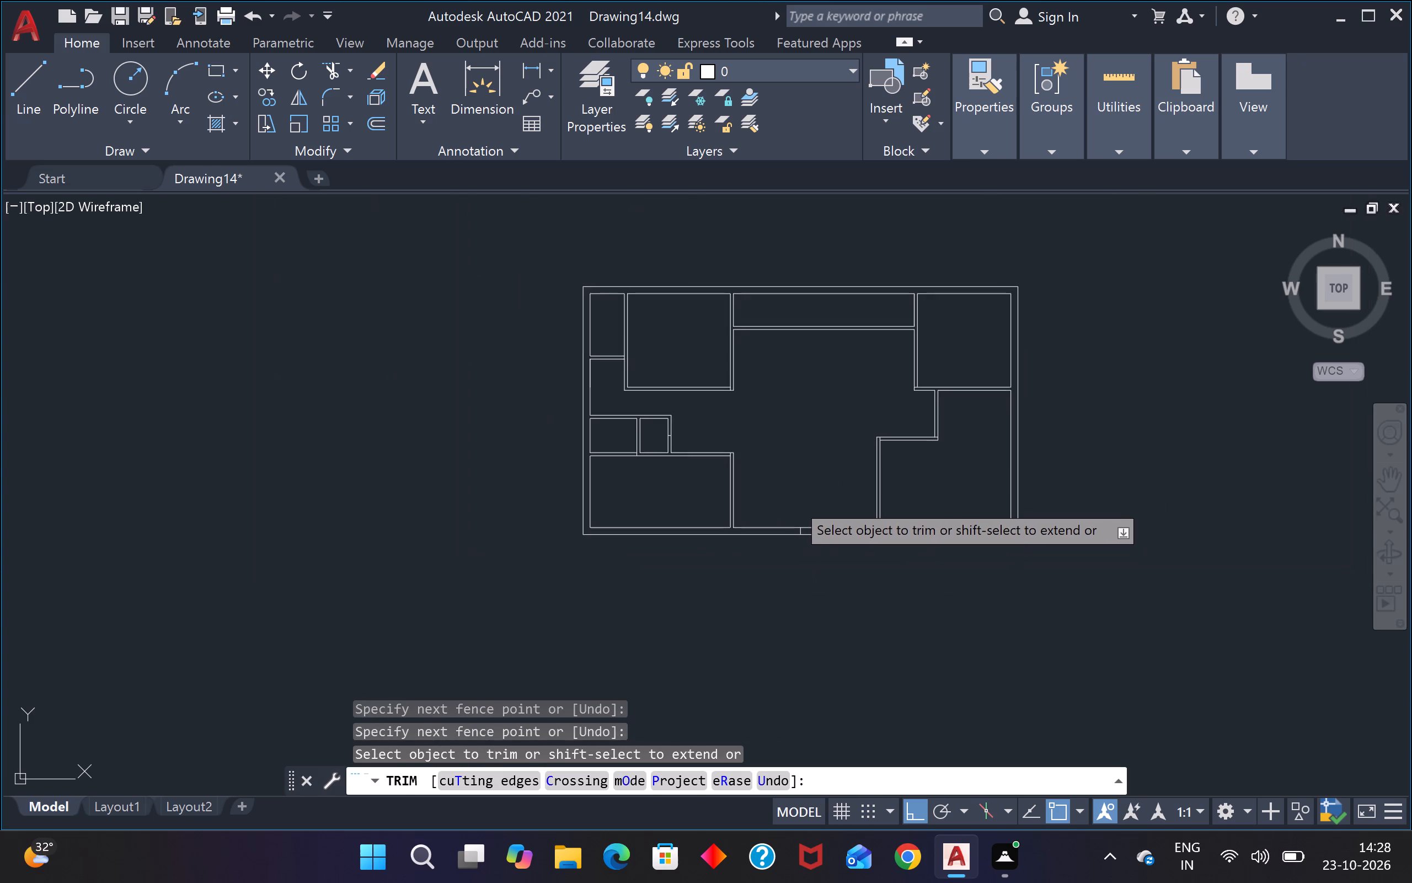
pyautogui.press('Escape')
pyautogui.press('Escape')
# Use Quick Measure to check the upper-left small room, its lower partition and the two small rooms on the left side.
pyautogui.scroll(-2, 794, 501)
pyautogui.scroll(3, 753, 377)
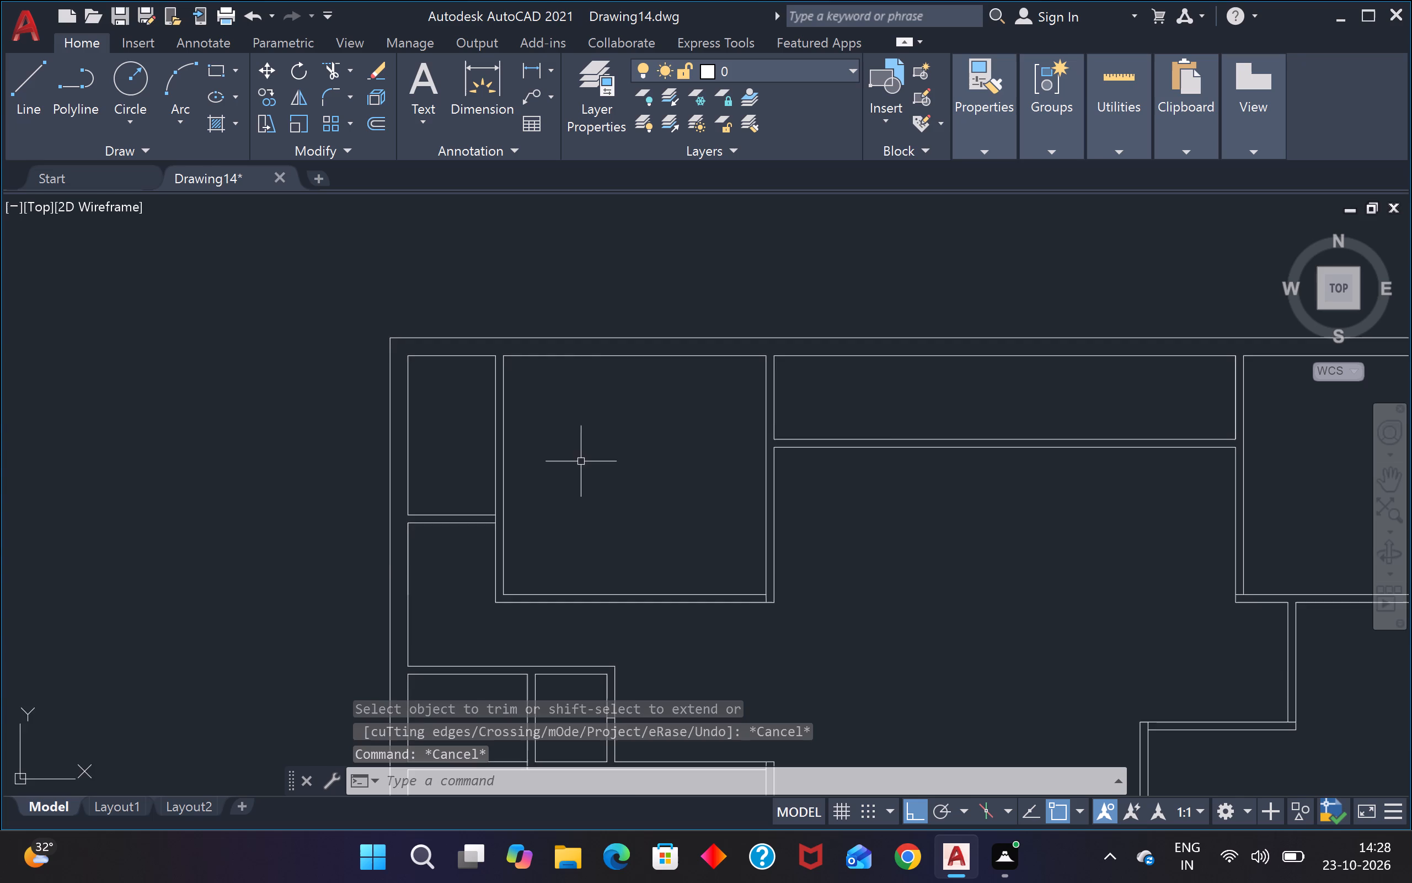
pyautogui.scroll(1, 581, 461)
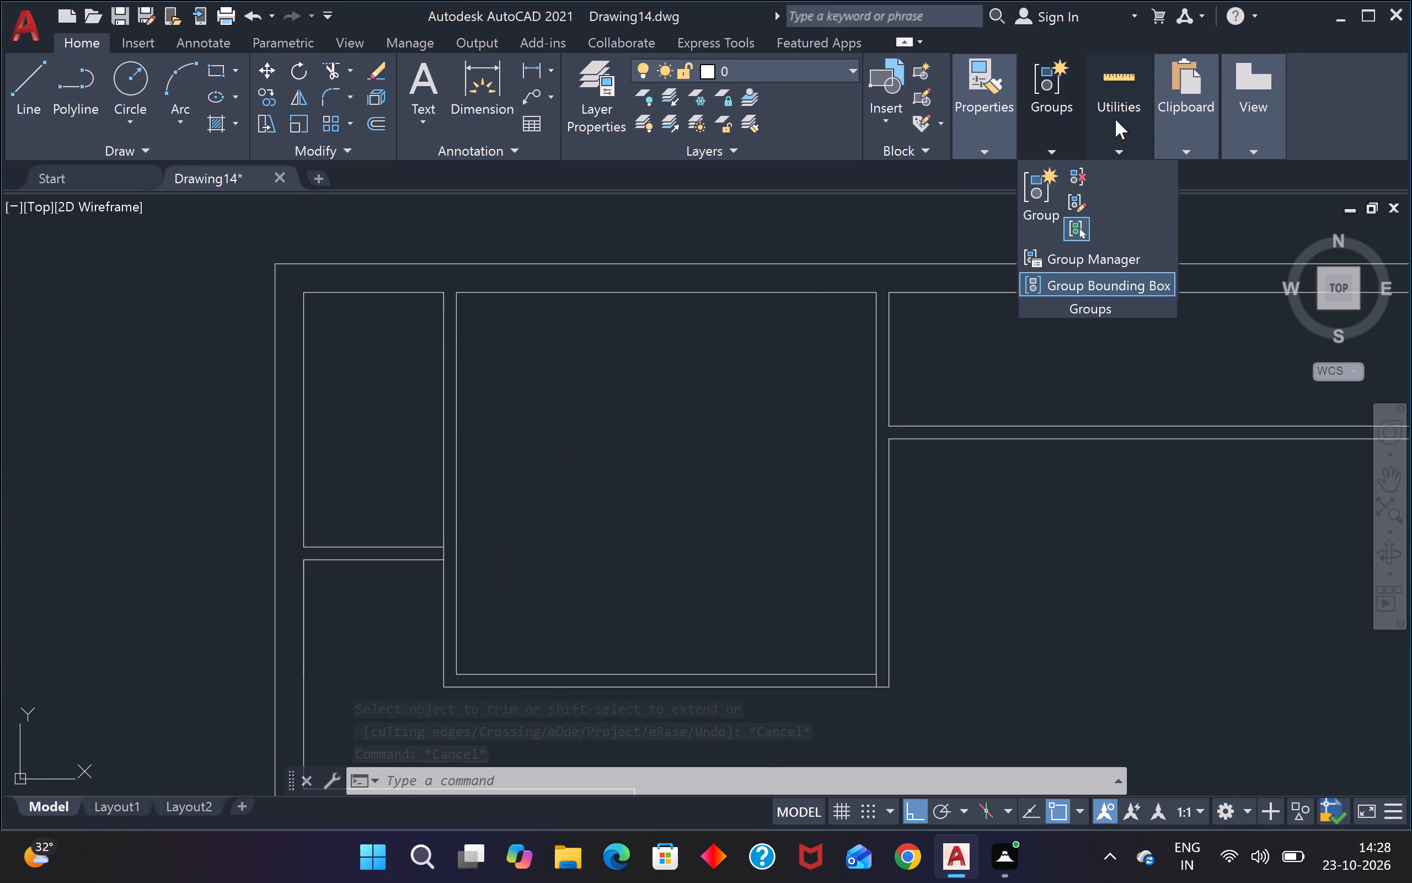
pyautogui.click(1113, 123)
pyautogui.click(1114, 175)
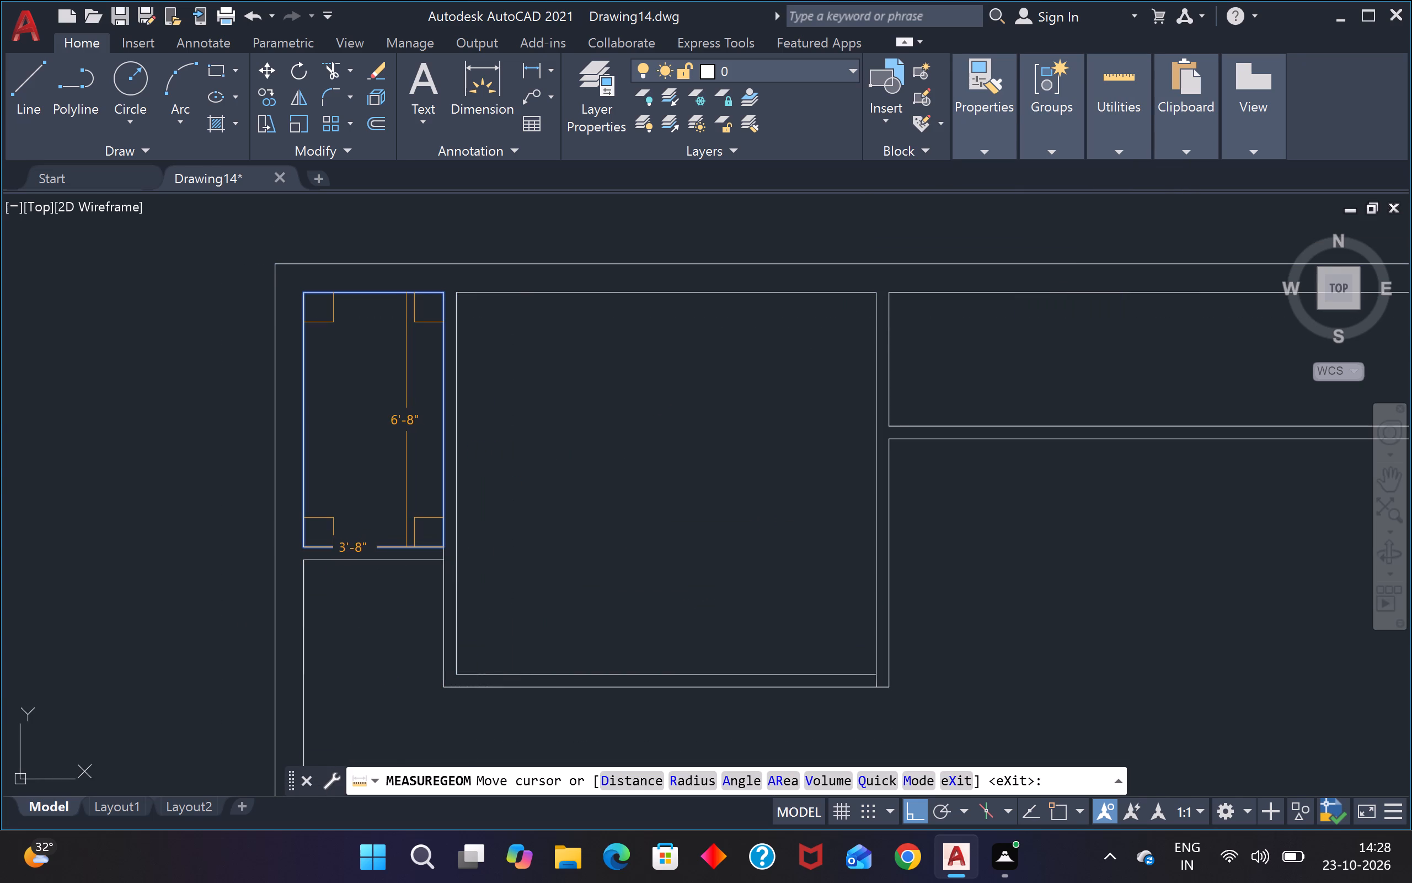
pyautogui.scroll(1, 405, 547)
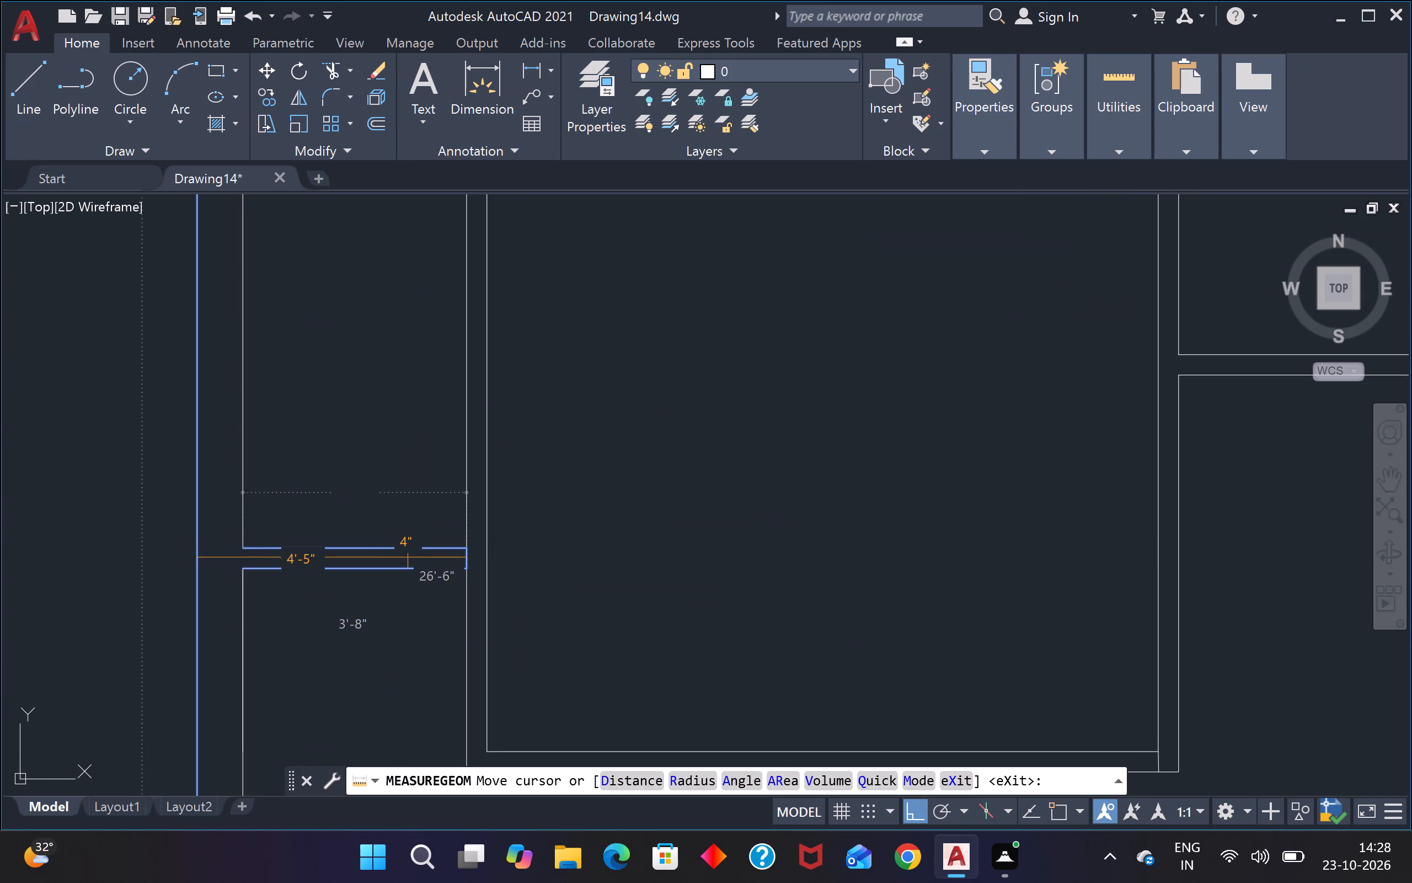
pyautogui.scroll(-4, 405, 560)
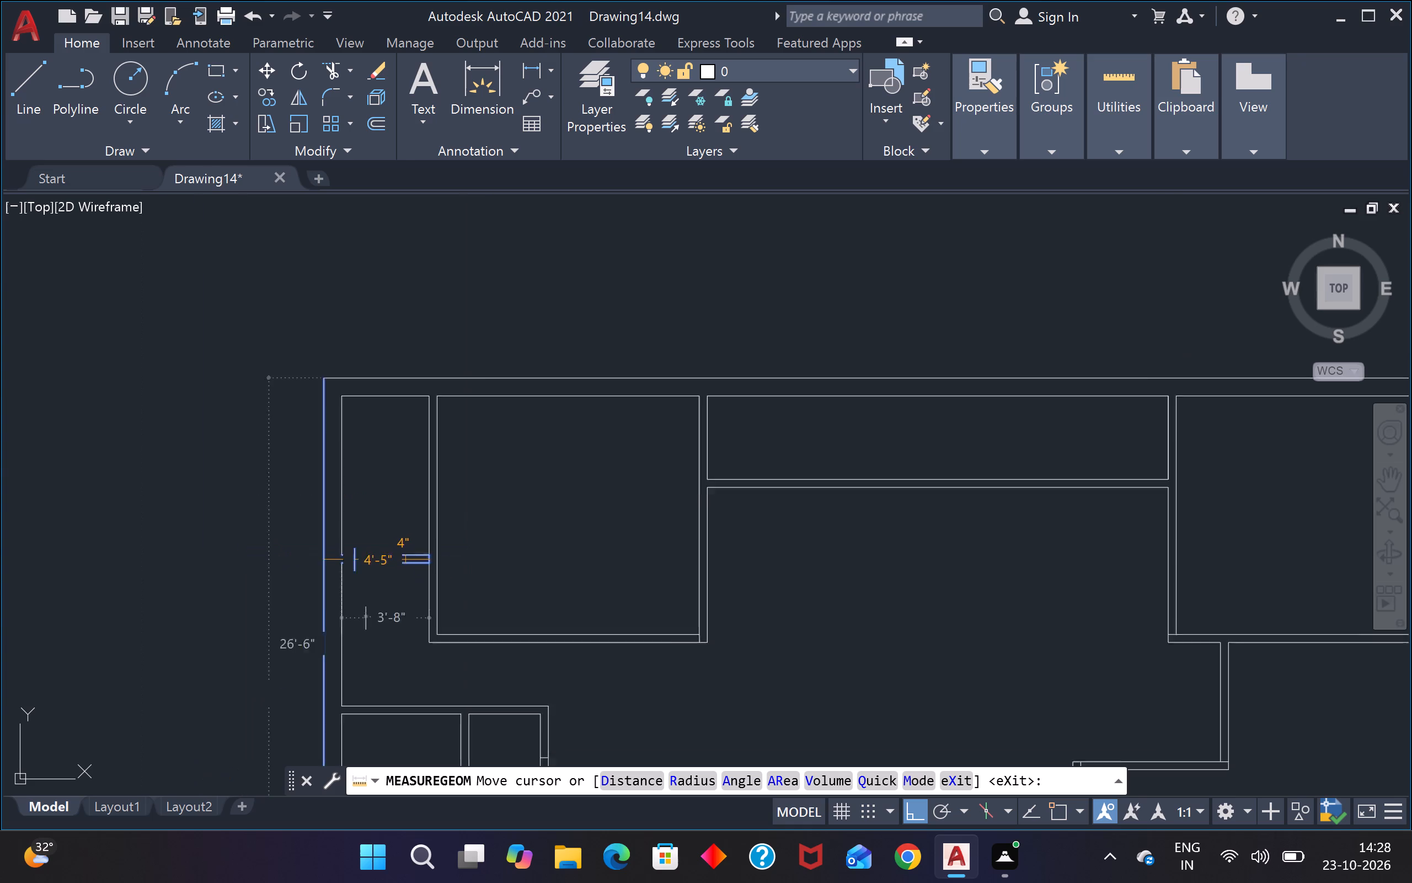
pyautogui.scroll(3, 411, 631)
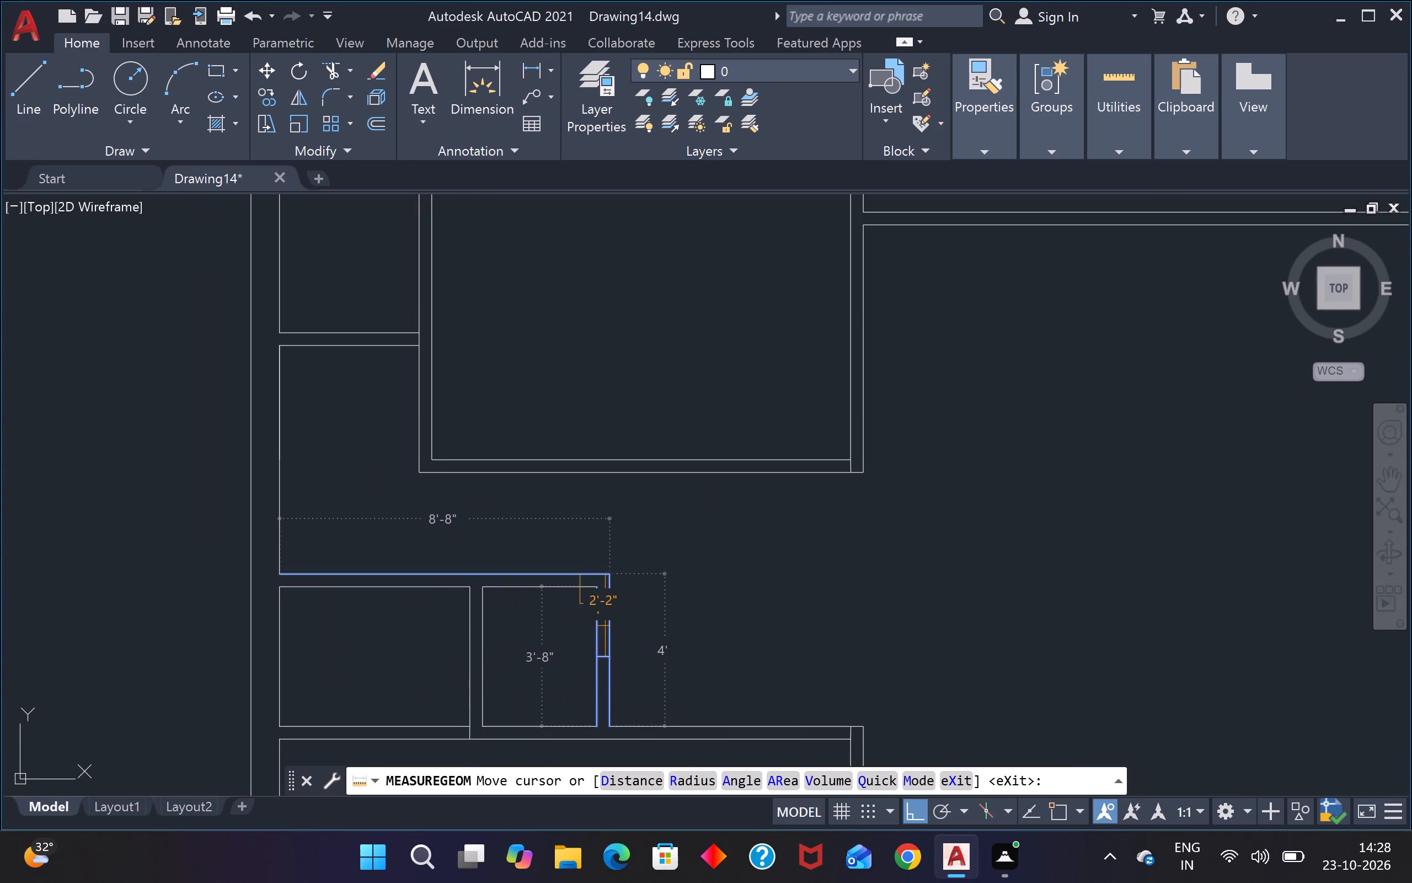
pyautogui.scroll(-3, 505, 608)
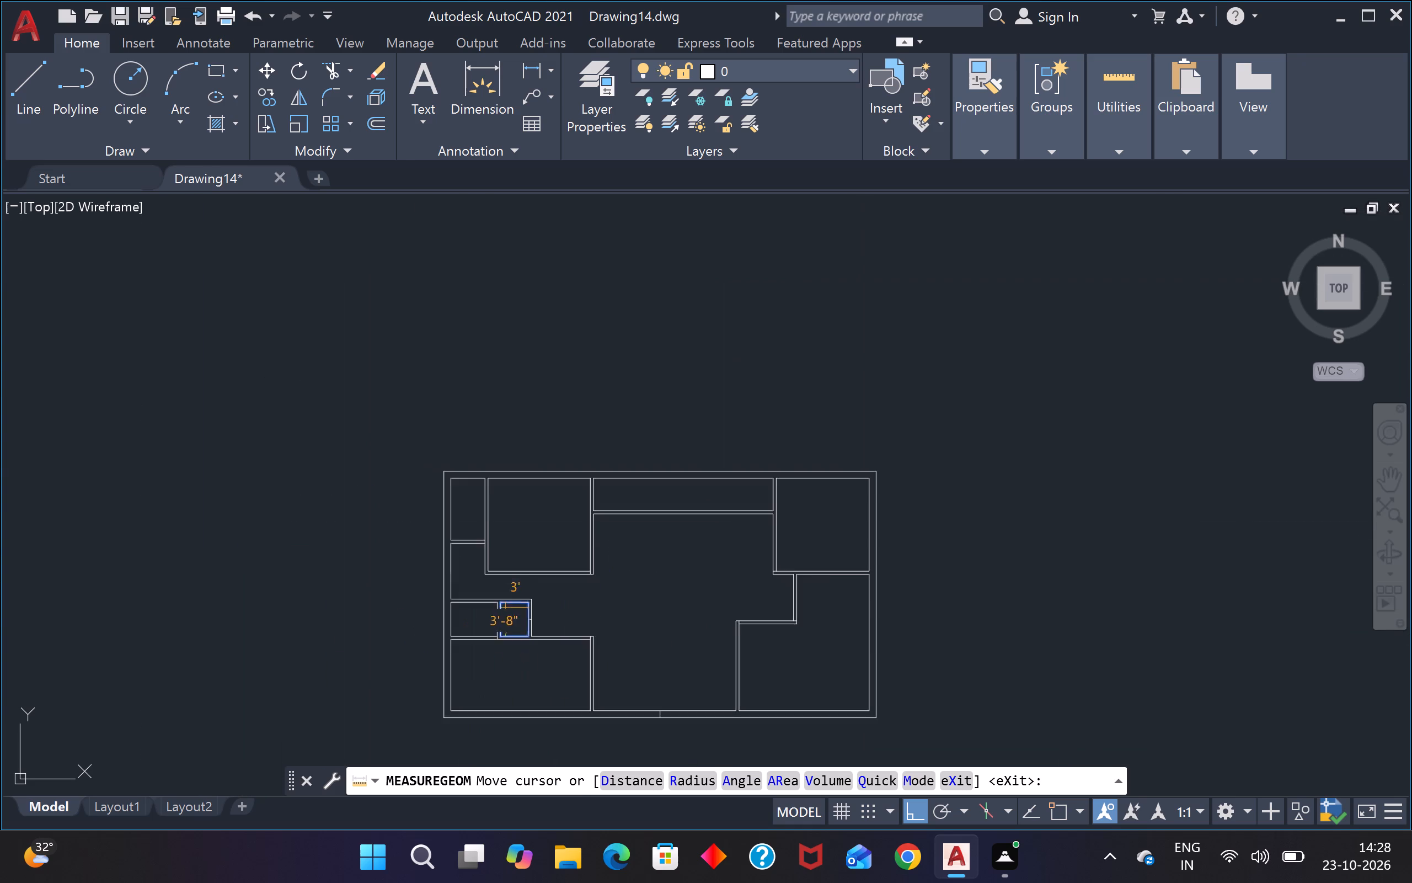
pyautogui.scroll(2, 524, 581)
pyautogui.press('Escape')
pyautogui.press('Escape')
pyautogui.scroll(-3, 623, 479)
pyautogui.scroll(1, 610, 486)
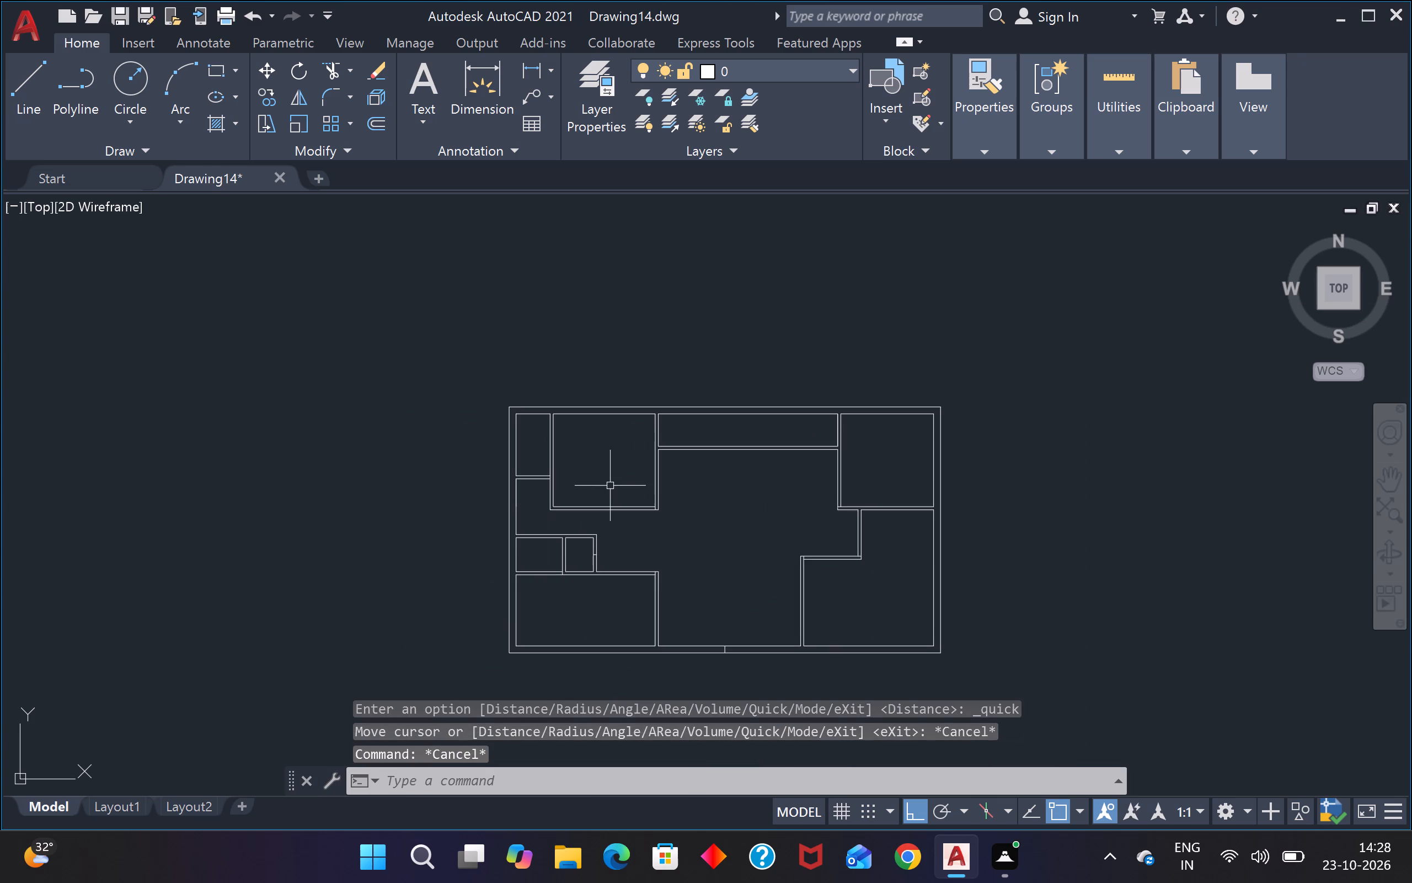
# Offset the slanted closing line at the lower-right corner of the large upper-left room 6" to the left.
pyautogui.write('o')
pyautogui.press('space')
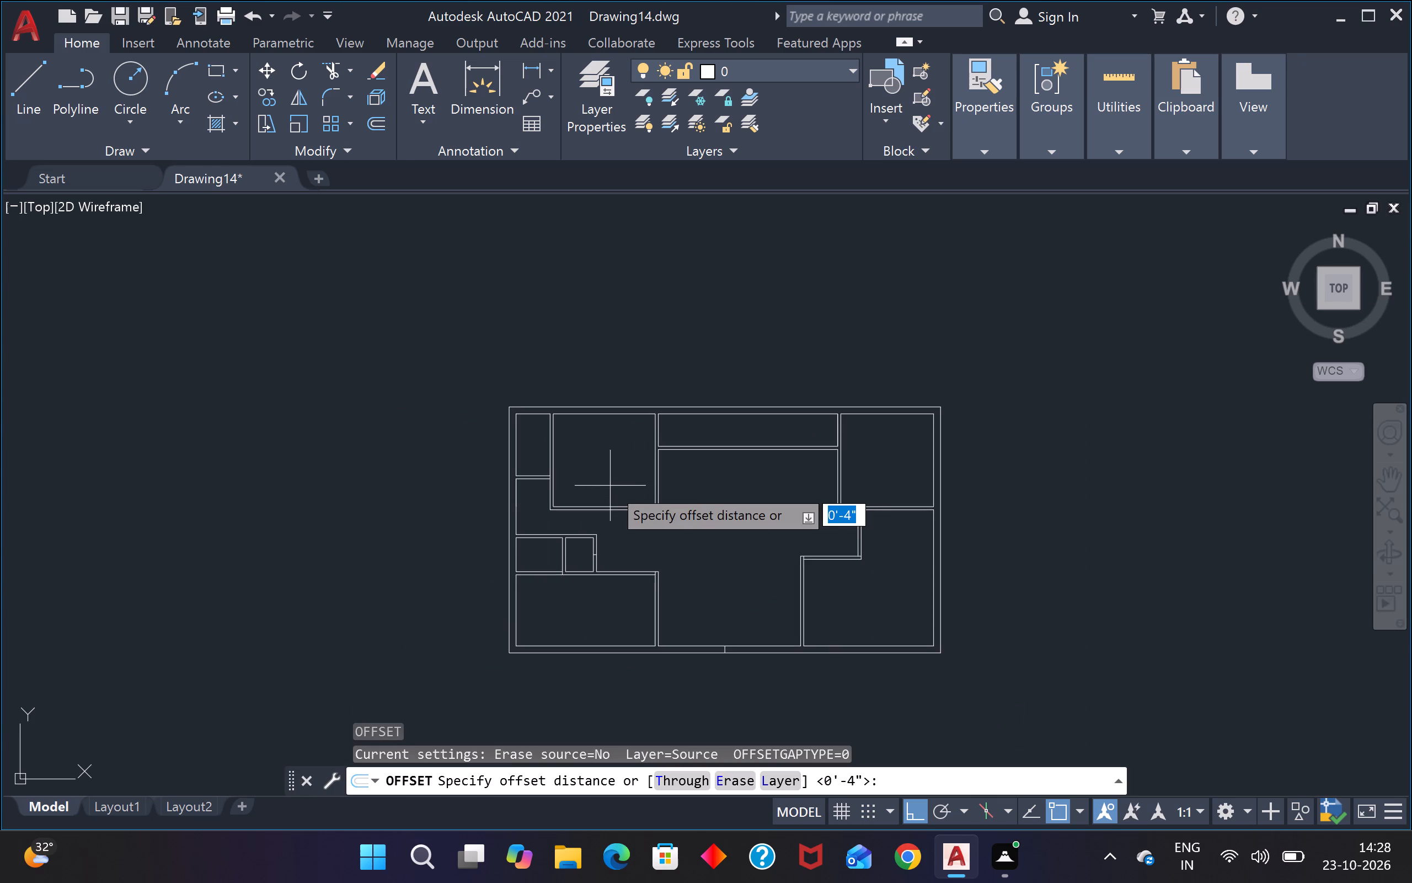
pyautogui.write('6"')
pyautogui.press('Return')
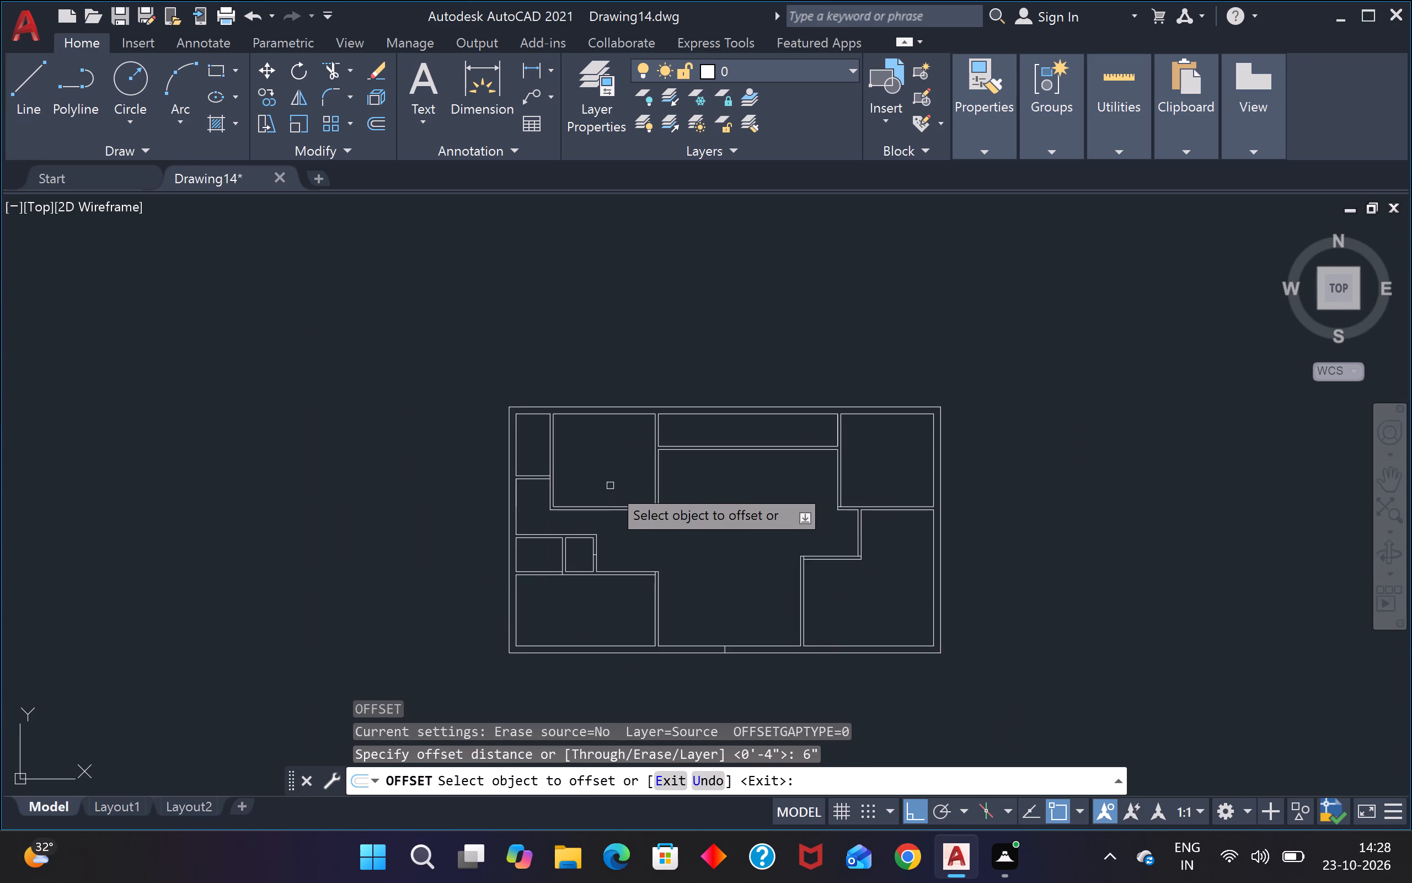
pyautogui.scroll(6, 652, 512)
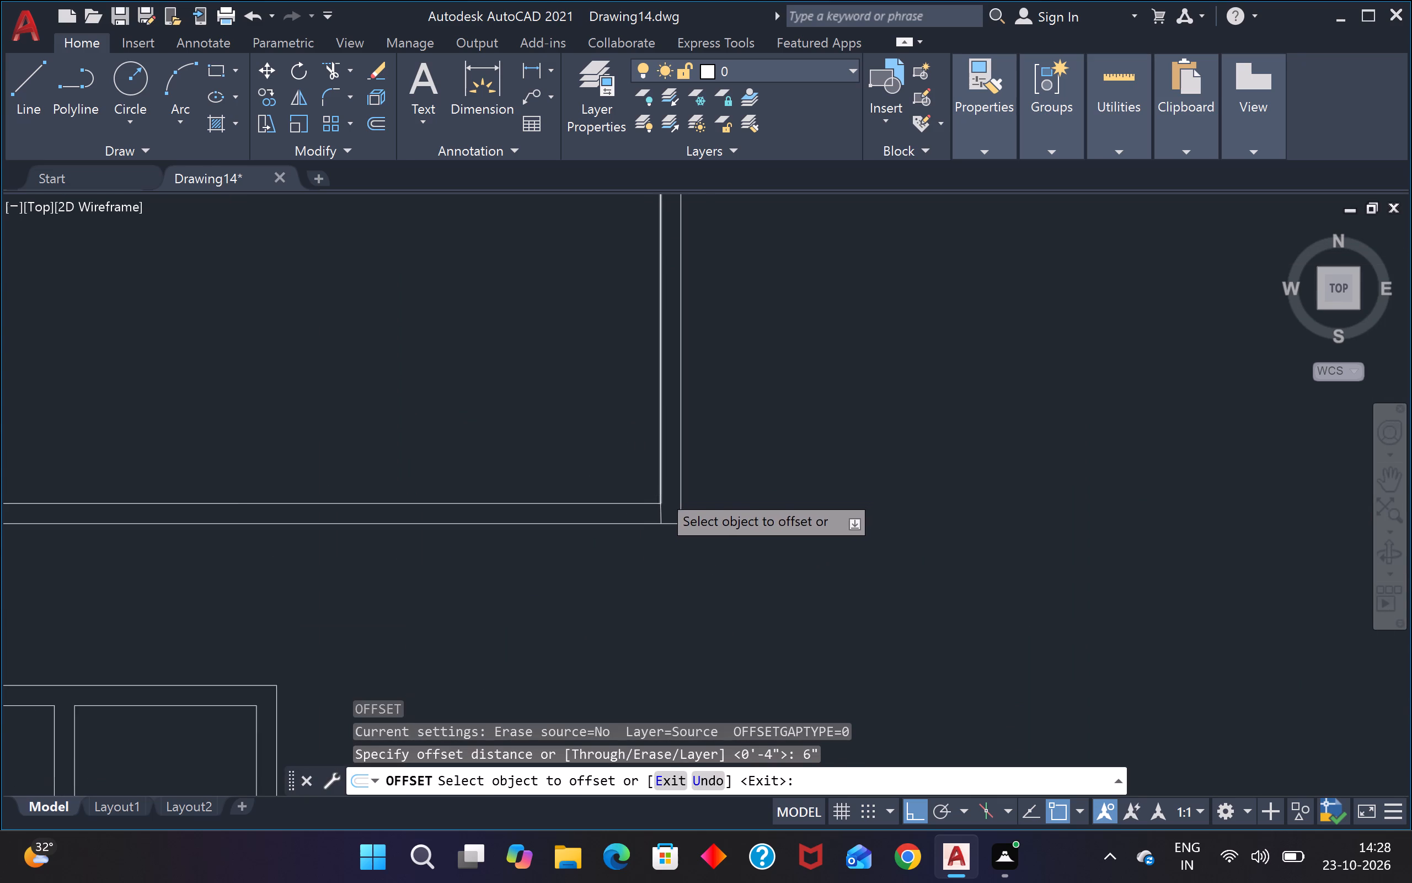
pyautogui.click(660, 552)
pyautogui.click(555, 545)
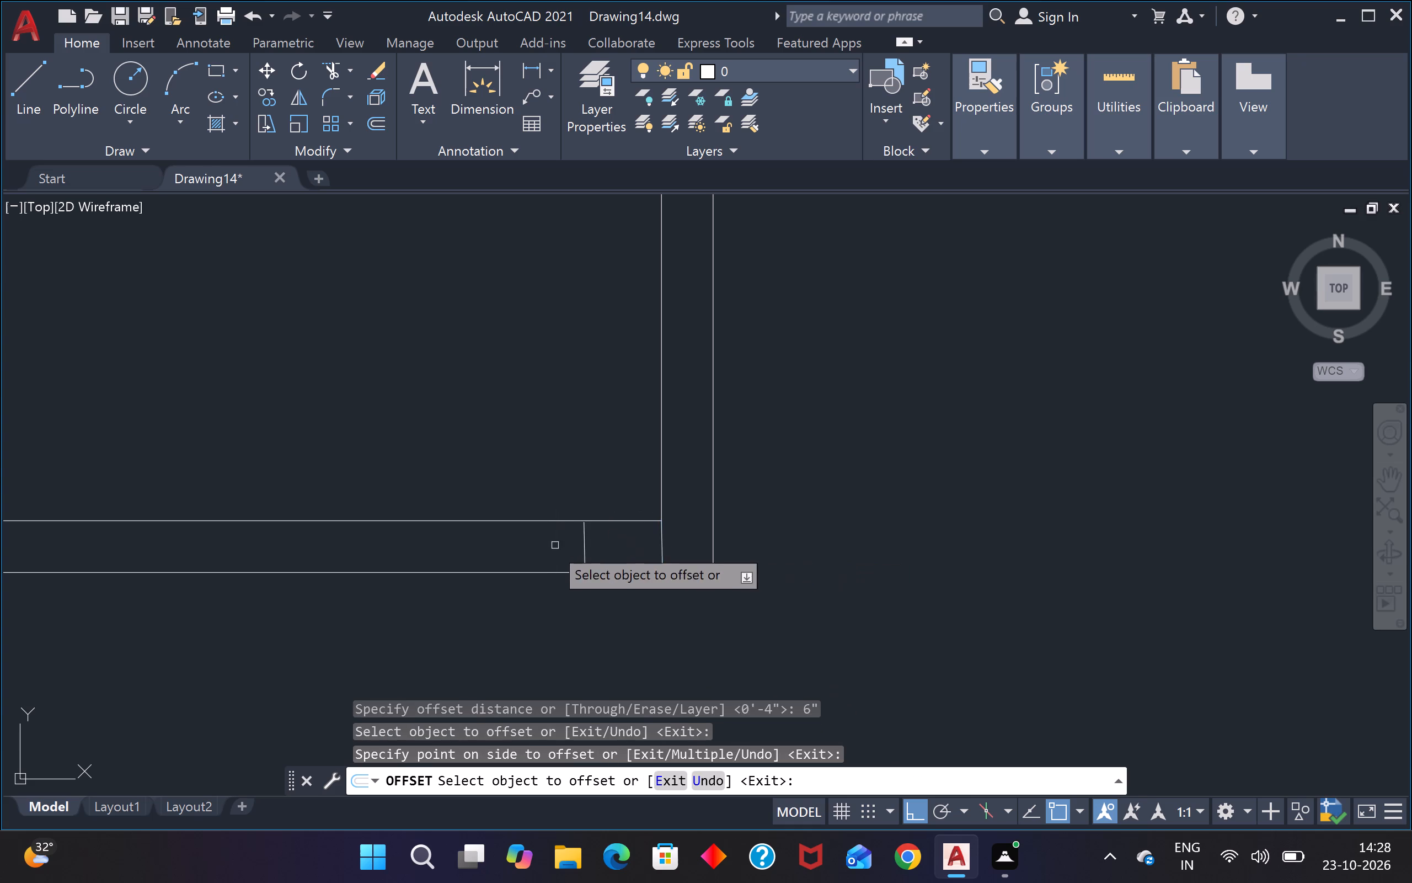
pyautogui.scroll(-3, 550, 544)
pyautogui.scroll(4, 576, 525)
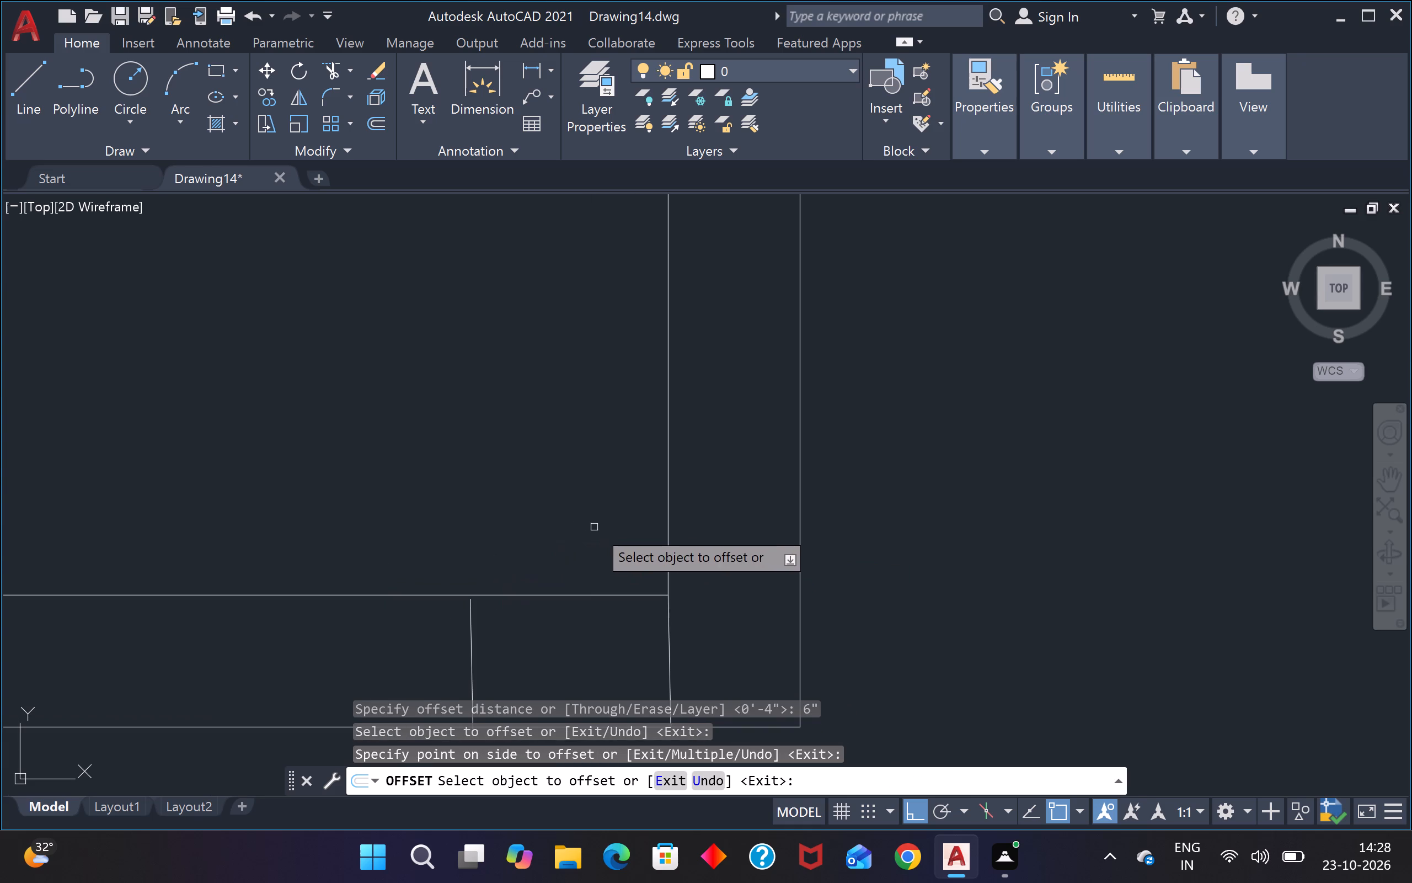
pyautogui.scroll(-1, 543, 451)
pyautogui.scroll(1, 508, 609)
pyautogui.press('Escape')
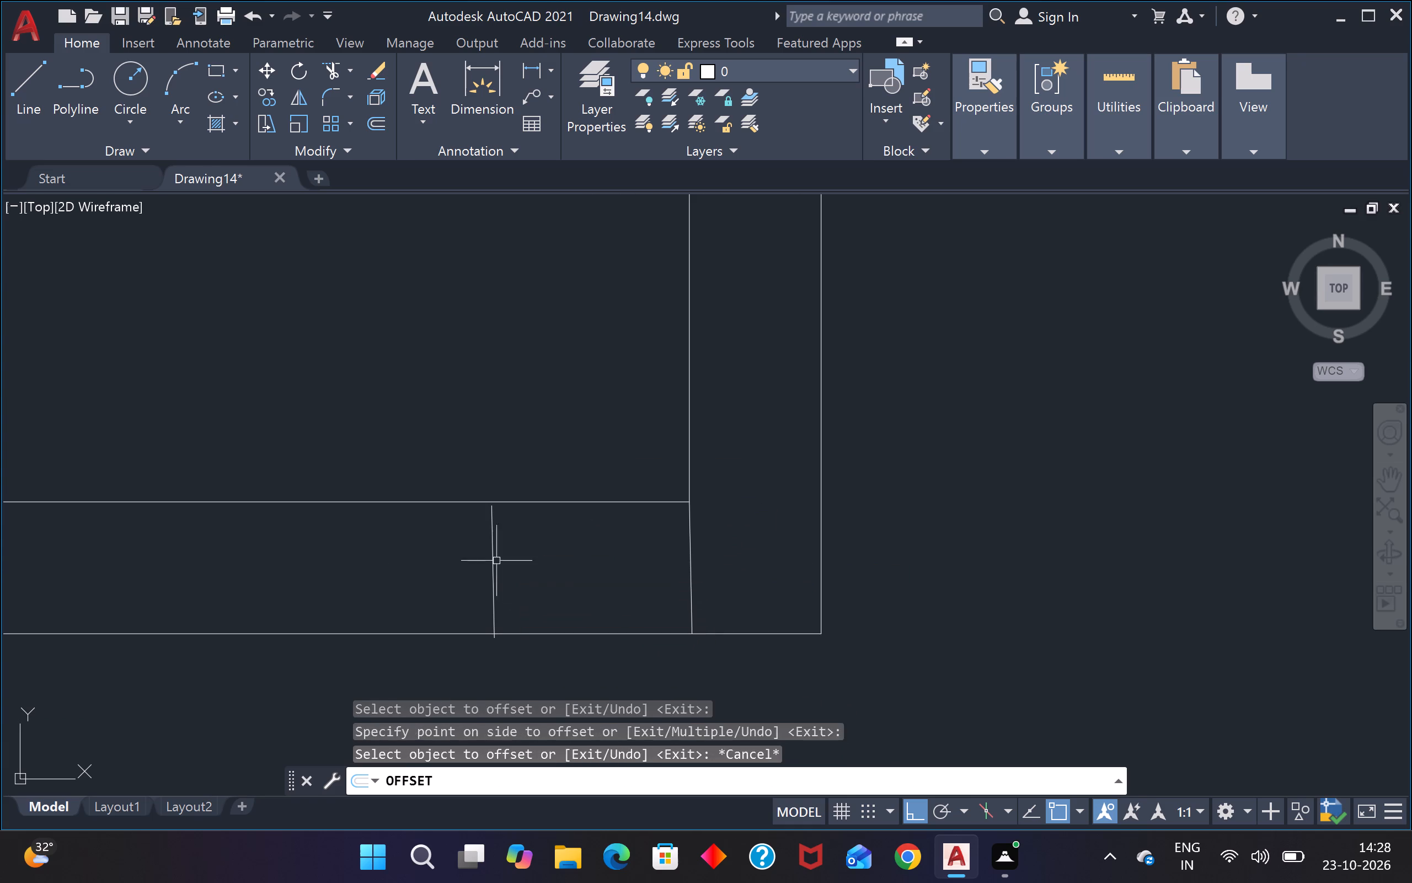
# Erase the slanted offset copy and the original slanted closing line at the large upper-left room's lower-right corner.
pyautogui.press('Escape')
pyautogui.moveTo(504, 556); pyautogui.dragTo(483, 568)
pyautogui.click(434, 575)
pyautogui.press('Delete')
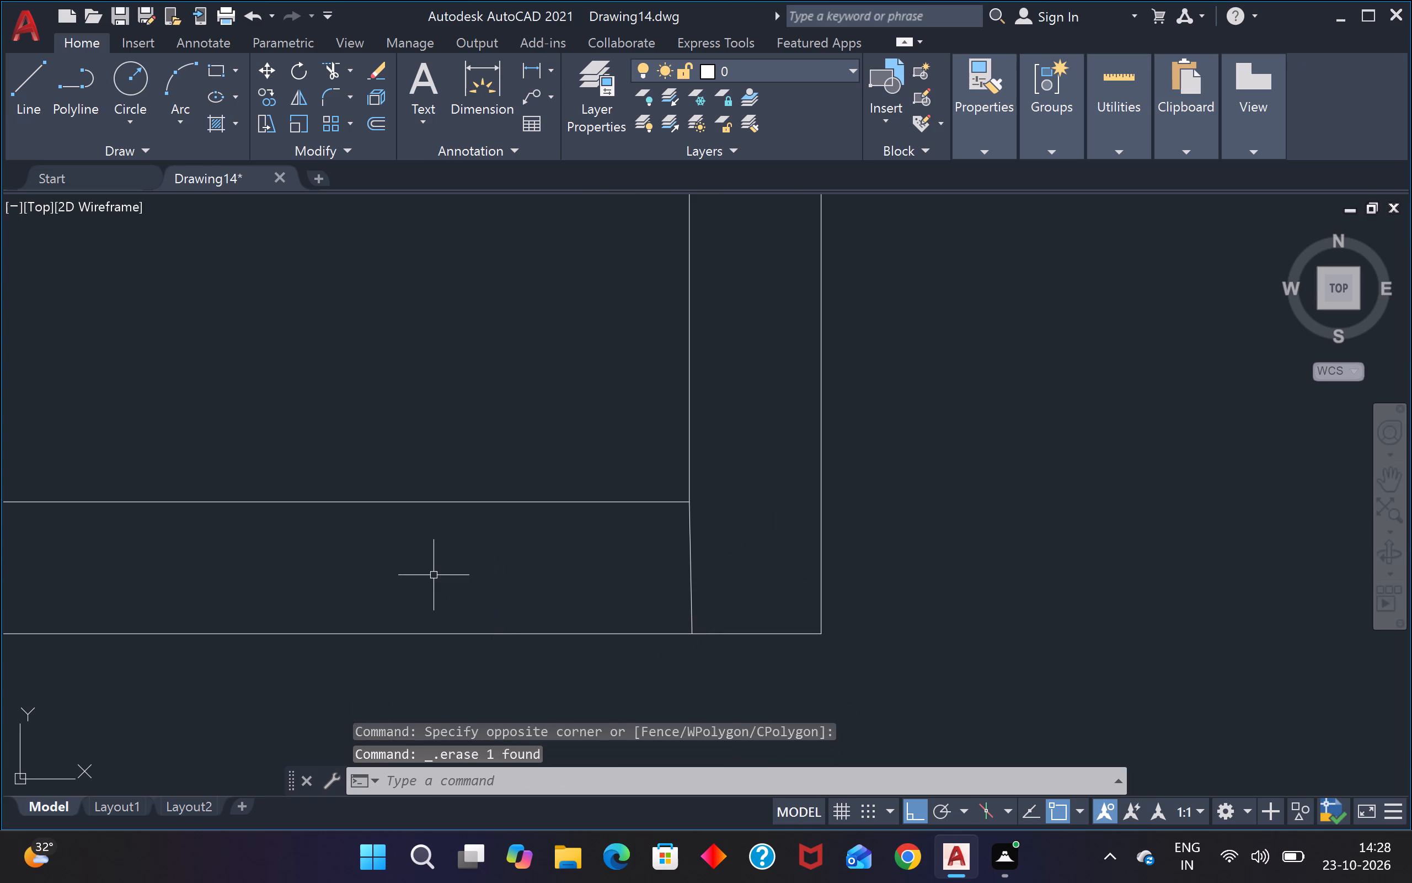
pyautogui.click(758, 542)
pyautogui.click(648, 591)
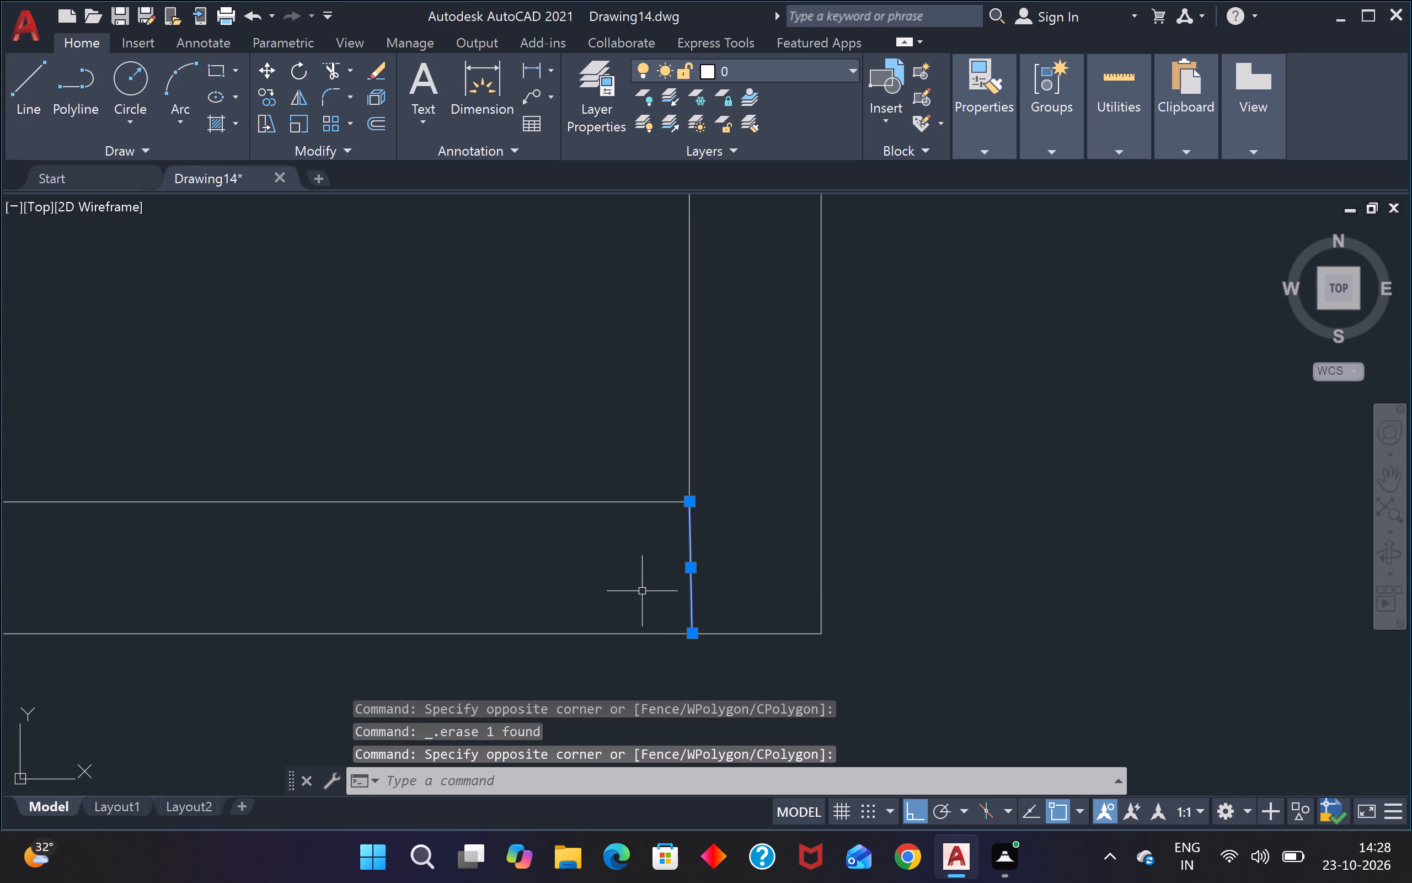
pyautogui.press('Delete')
# Draw a straight vertical line from the large upper-left room's inner lower-right corner down past the lower partition's outer face.
pyautogui.write('l')
pyautogui.press('space')
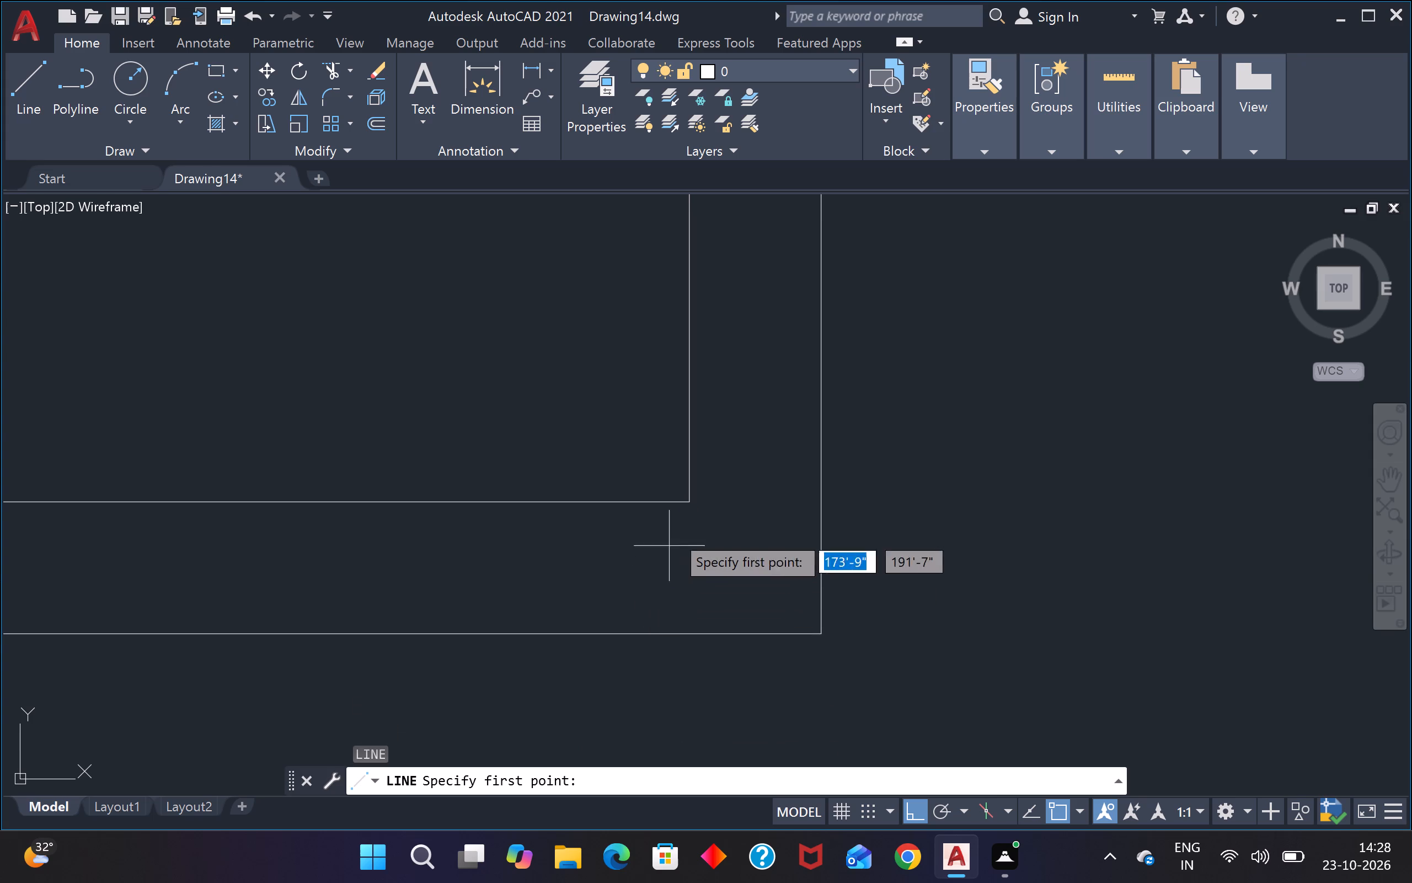
pyautogui.click(690, 496)
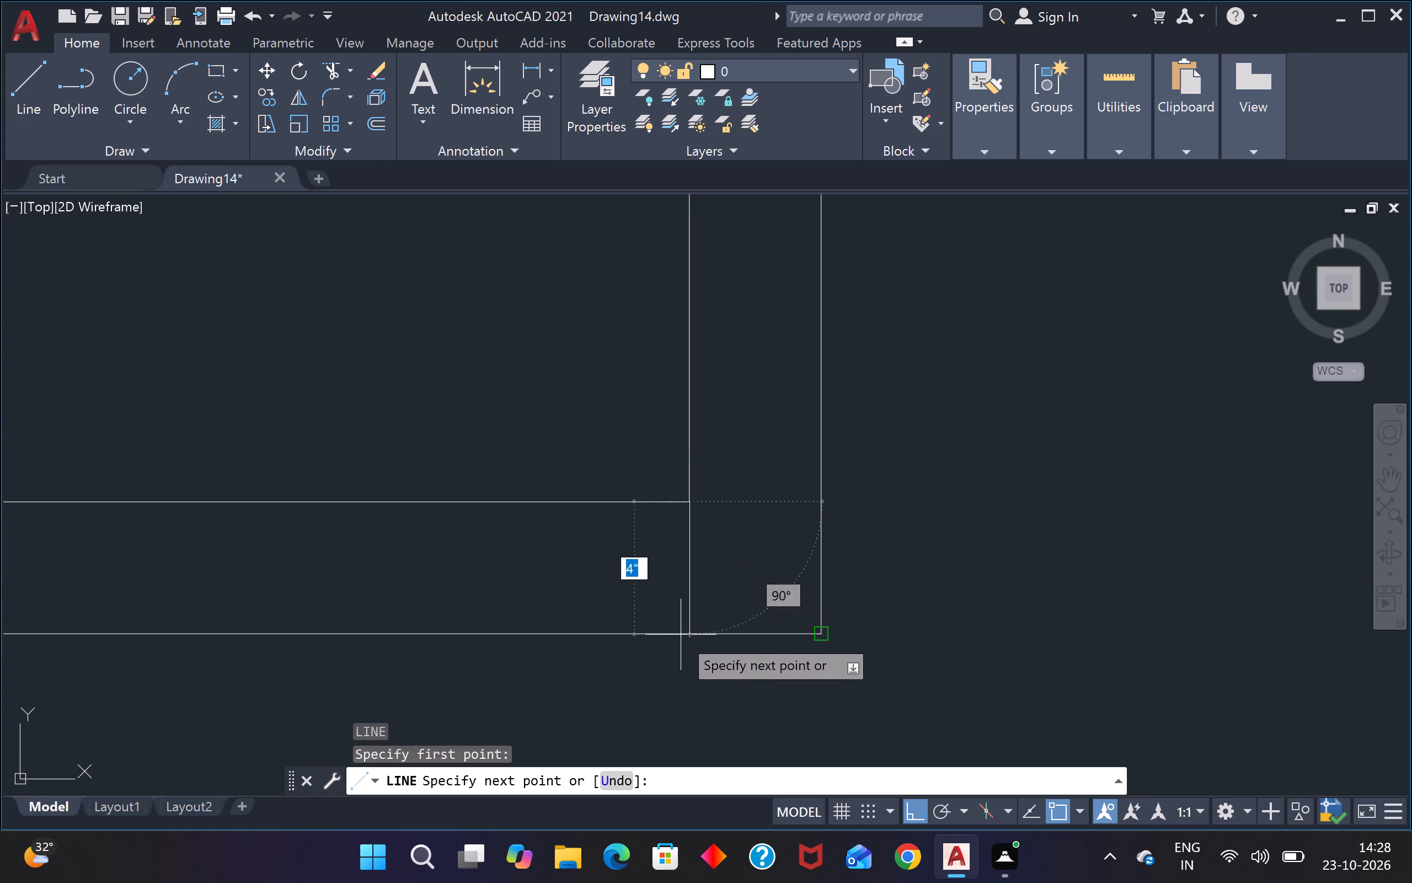
pyautogui.click(679, 696)
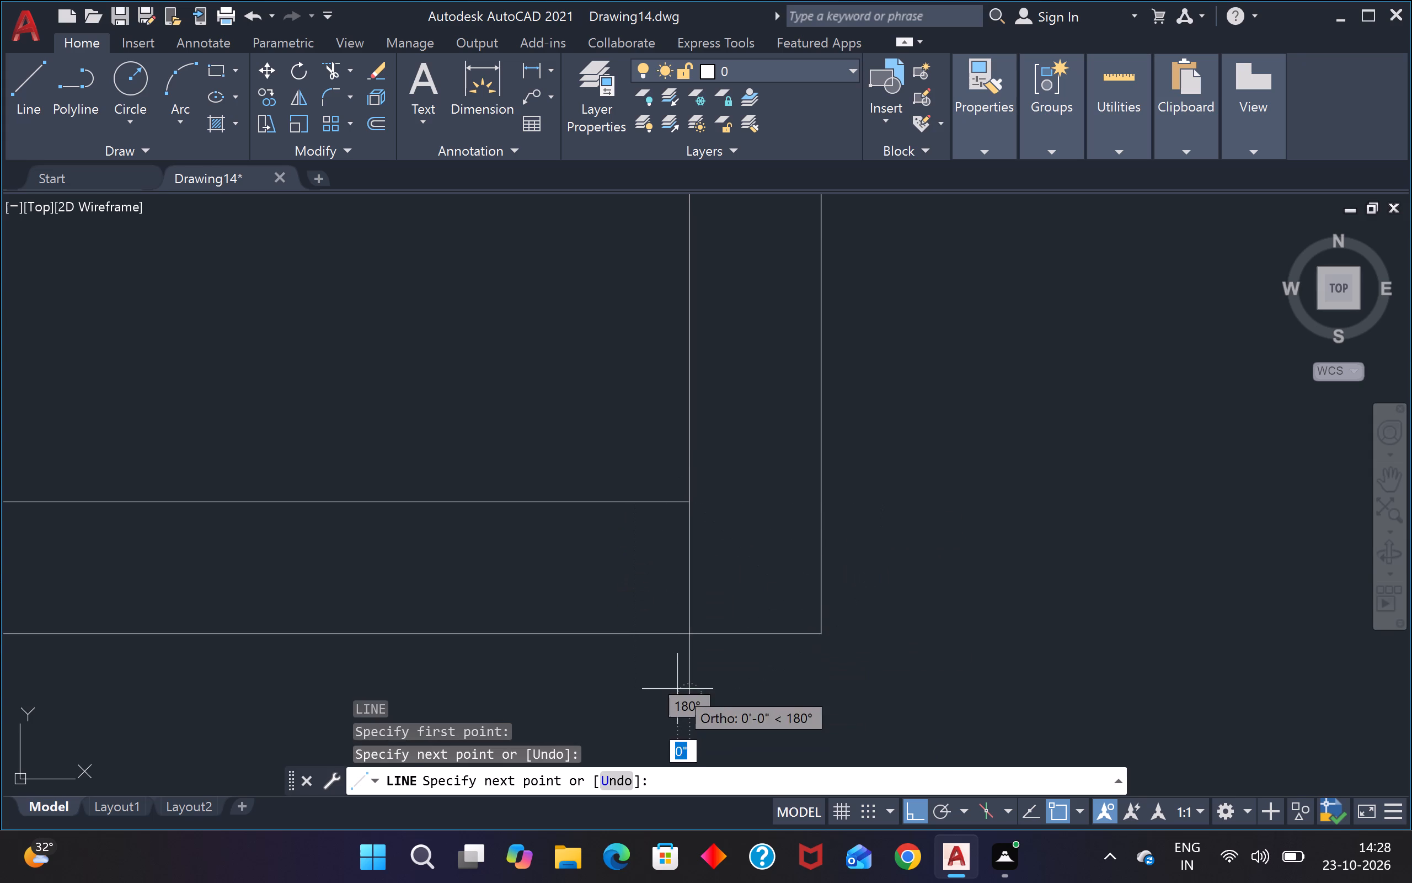
pyautogui.press('Escape')
# Trim the part of the new vertical line that extends below the partition's outer face.
pyautogui.write('tr')
pyautogui.press('space')
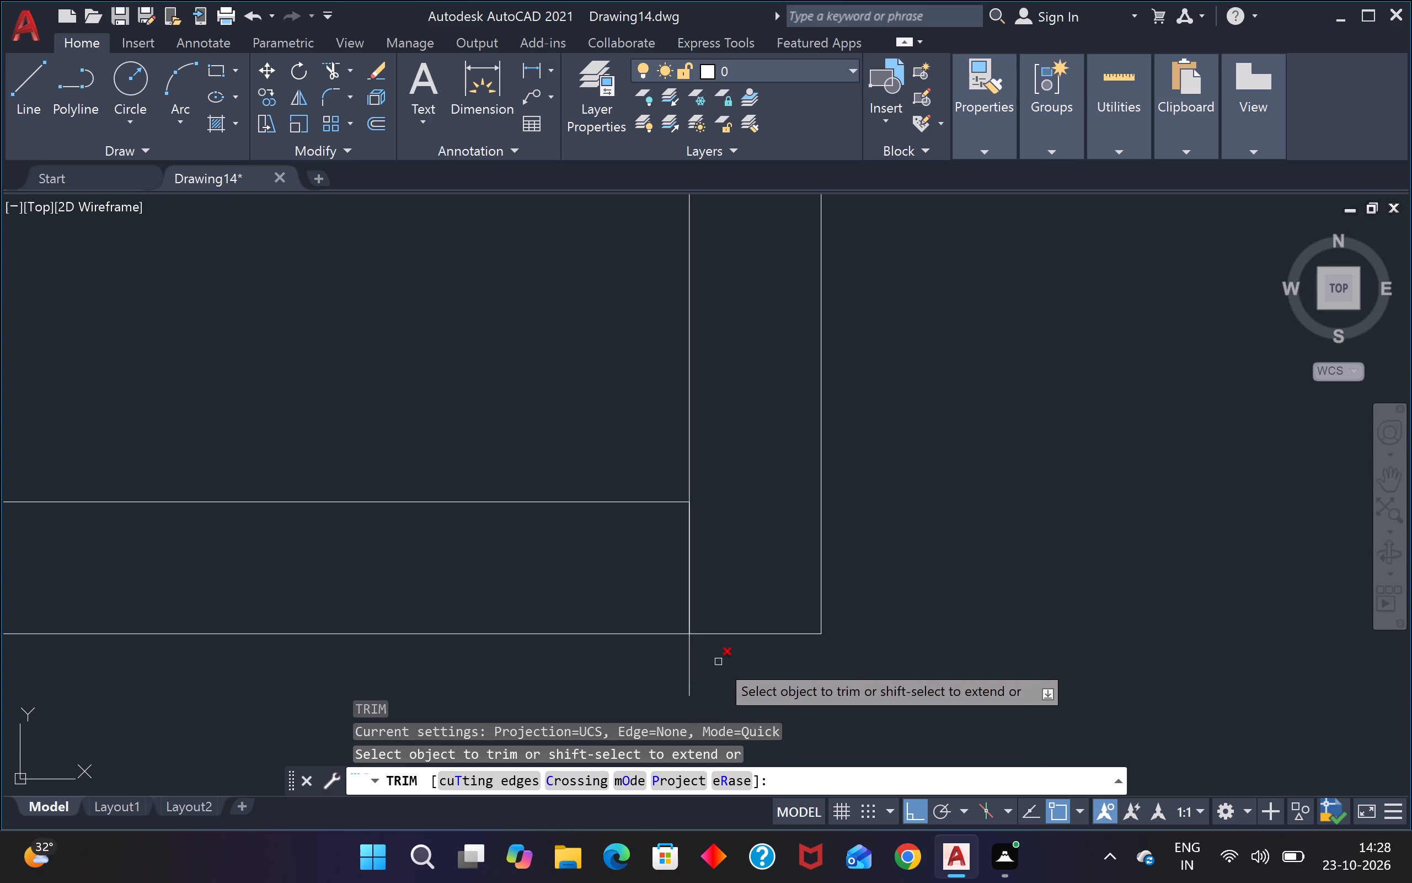
pyautogui.click(705, 663)
pyautogui.click(654, 657)
pyautogui.press('Escape')
pyautogui.press('Escape')
# Offset the closing lines at the right ends of the large upper-left room's and upper-left small room's lower partitions 6" to the left.
pyautogui.write('o')
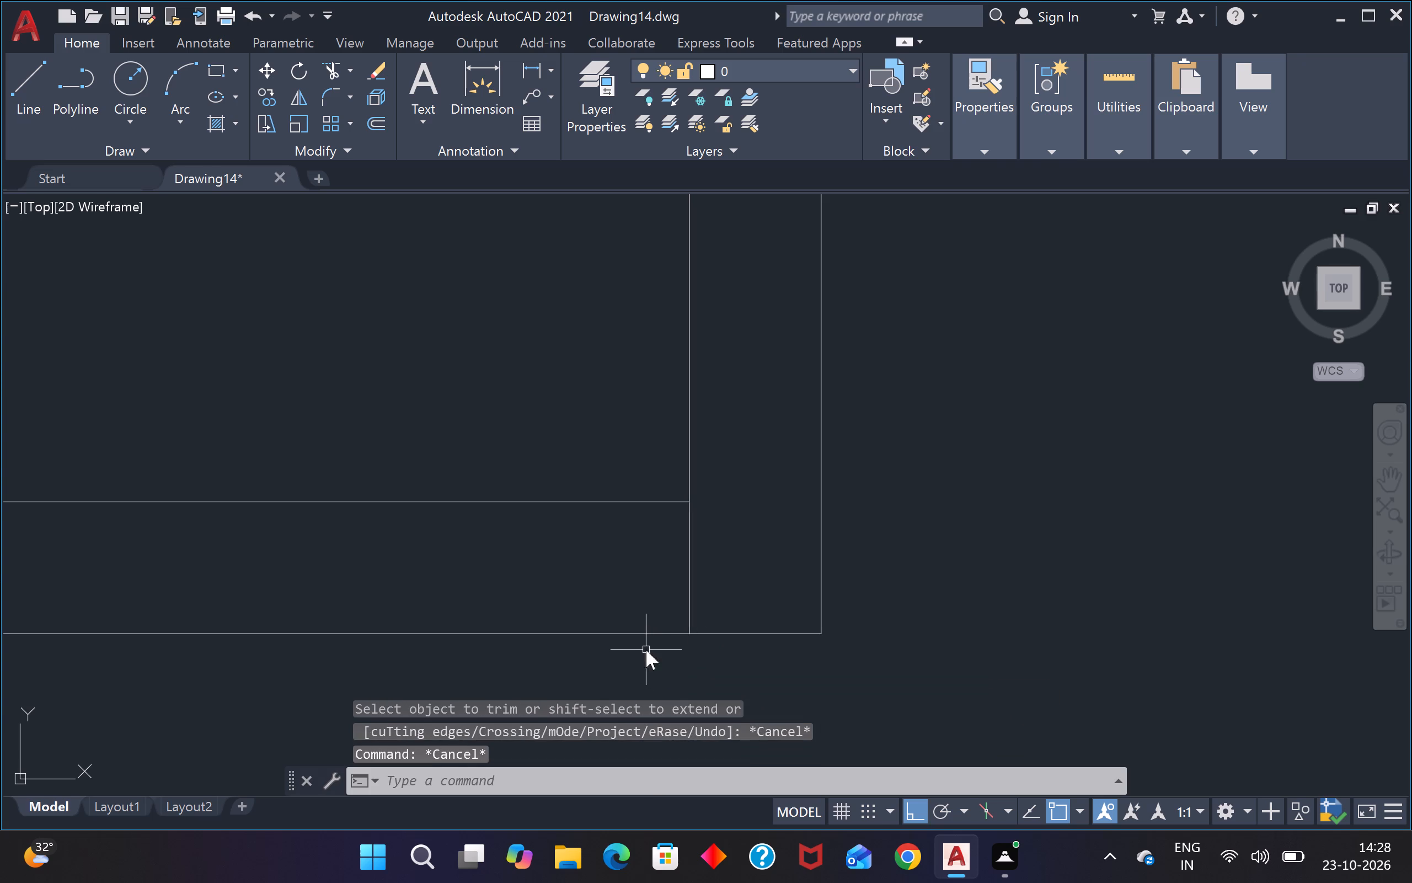
pyautogui.press('space')
pyautogui.press('space')
pyautogui.click(688, 589)
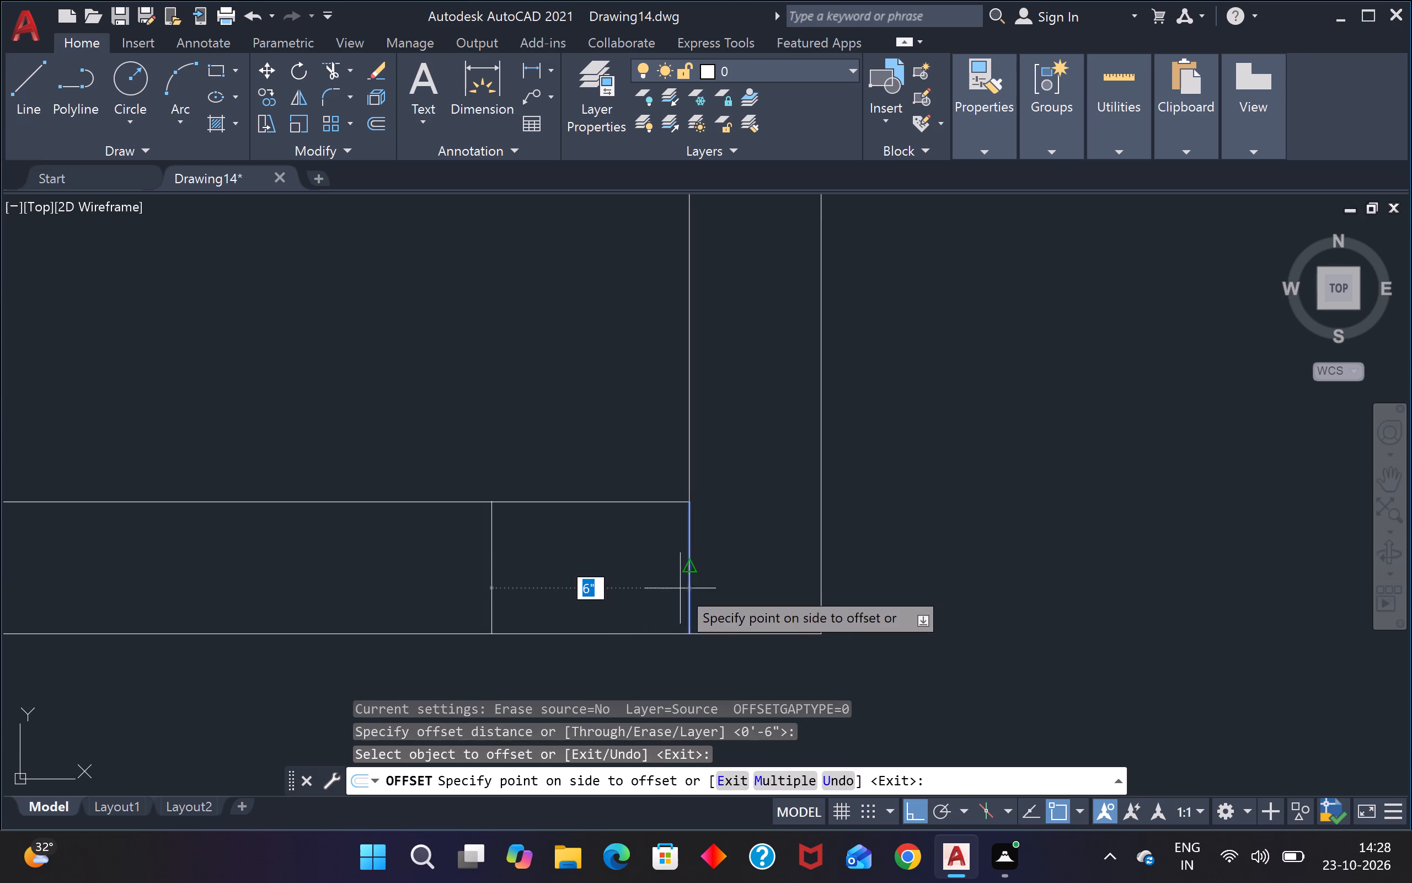
pyautogui.click(611, 592)
pyautogui.scroll(-4, 599, 590)
pyautogui.scroll(-7, 432, 583)
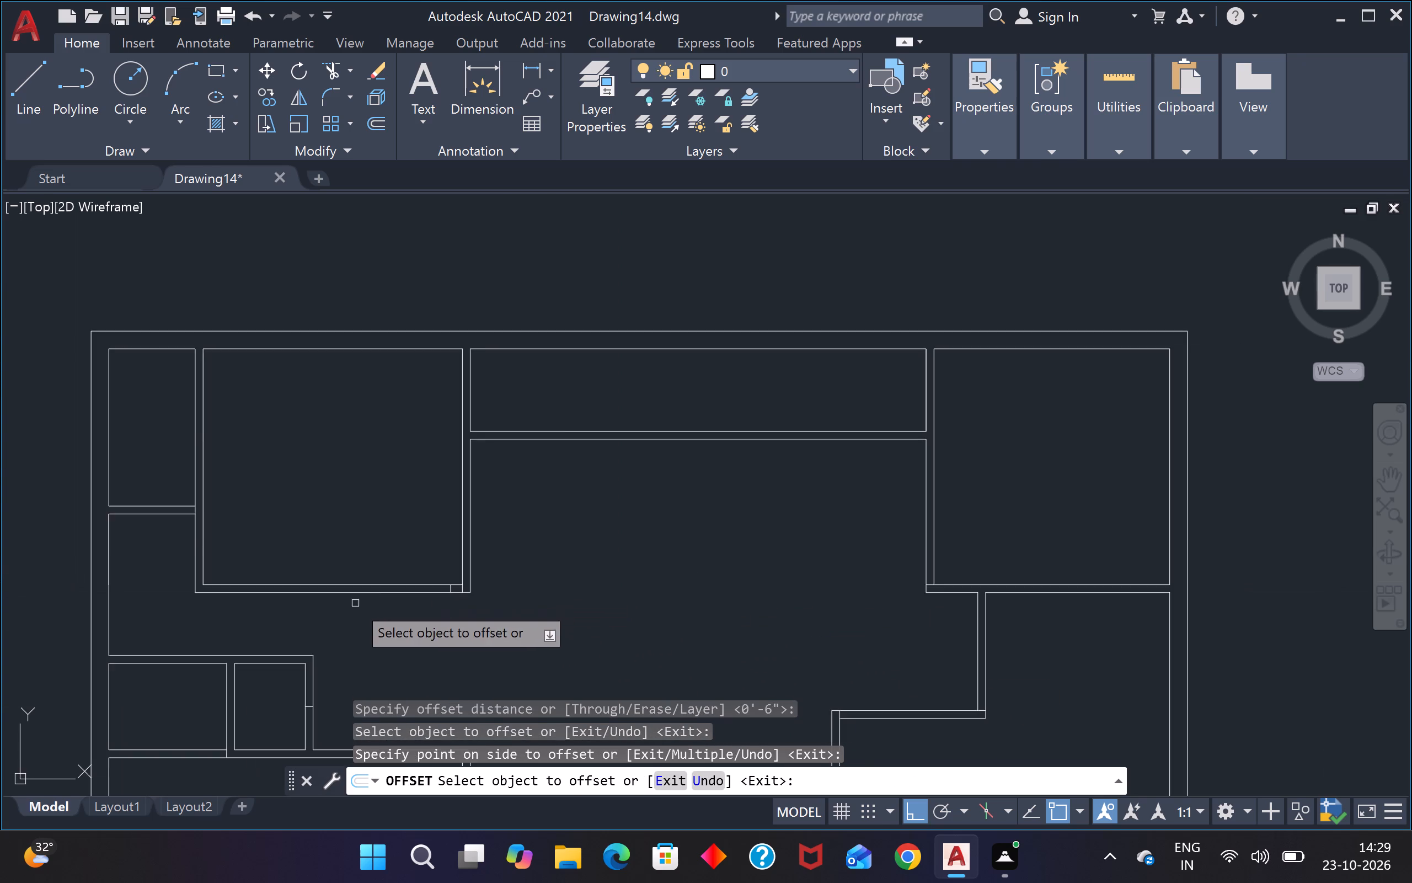
pyautogui.scroll(-2, 353, 605)
pyautogui.scroll(3, 218, 543)
pyautogui.scroll(4, 293, 570)
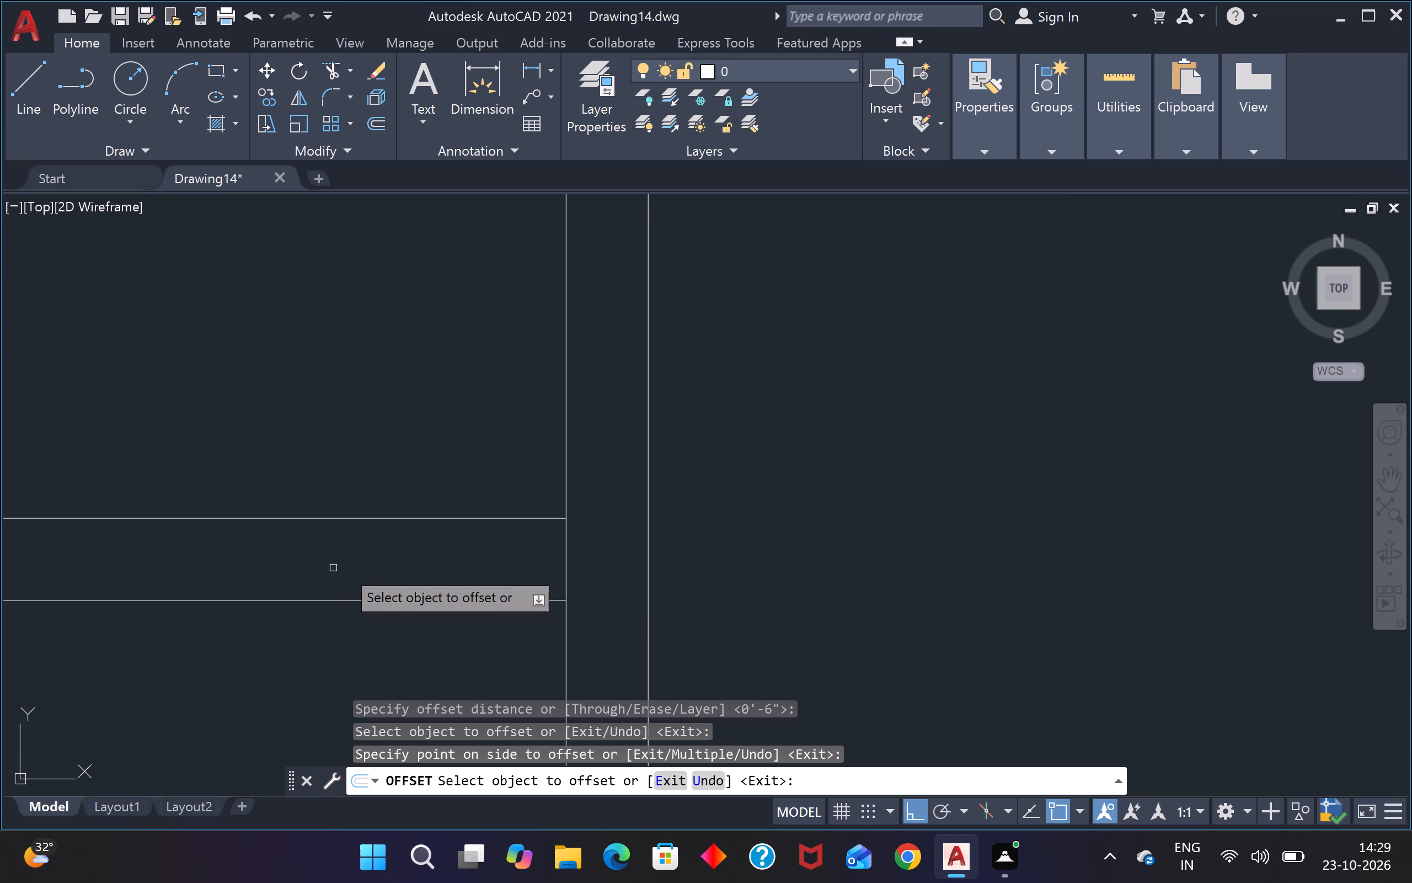
pyautogui.click(565, 560)
pyautogui.click(432, 560)
# Offset the two closing lines on the lower-left room's top partition, below the small-room divider and at the right end, 6" to the left.
pyautogui.scroll(-13, 432, 548)
pyautogui.scroll(4, 443, 625)
pyautogui.scroll(-2, 429, 614)
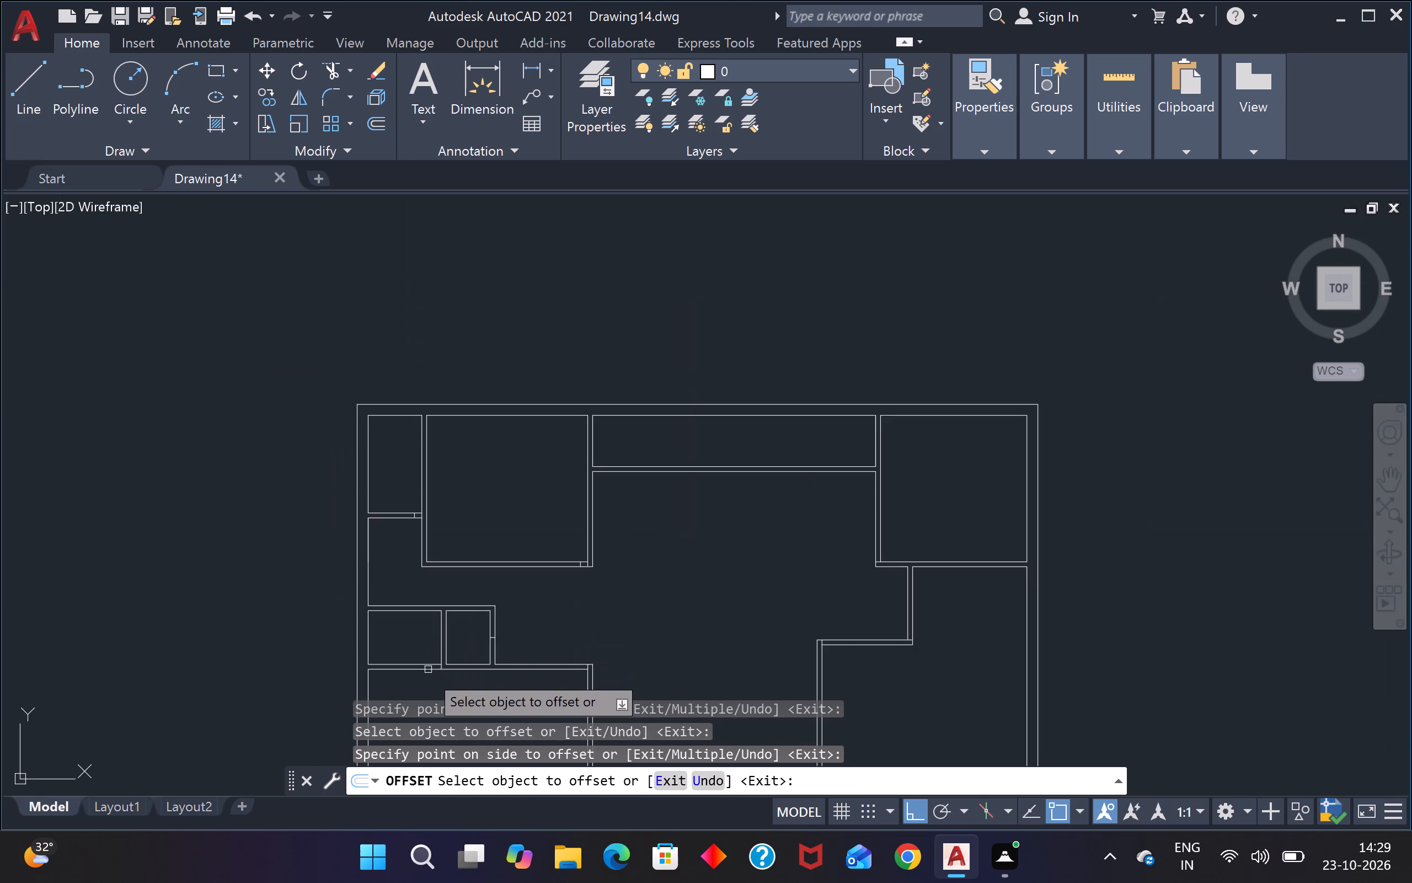
pyautogui.scroll(3, 434, 680)
pyautogui.scroll(3, 445, 629)
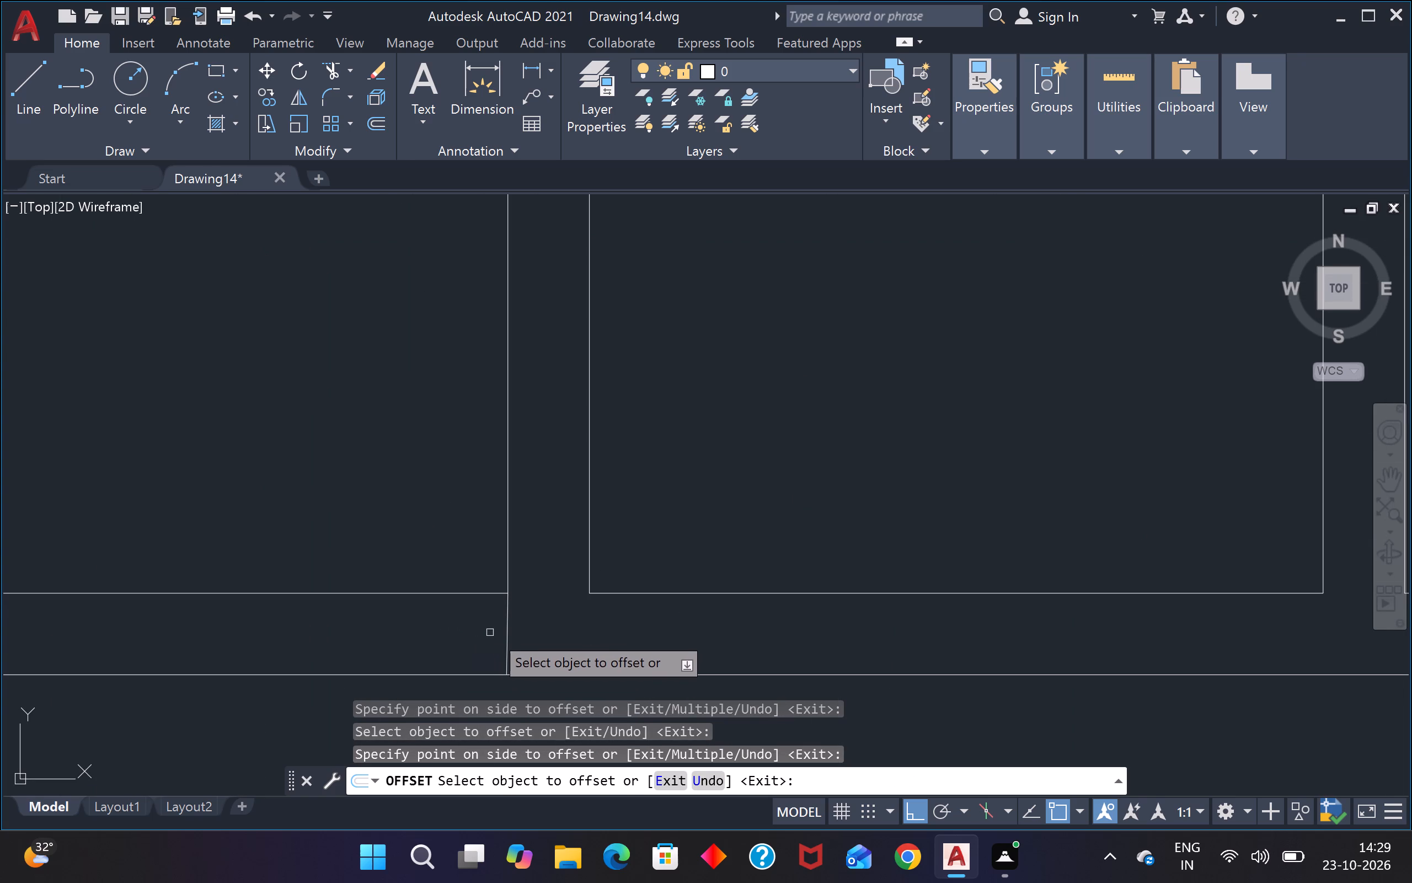
pyautogui.moveTo(505, 634); pyautogui.dragTo(500, 634)
pyautogui.click(333, 643)
pyautogui.scroll(-3, 366, 618)
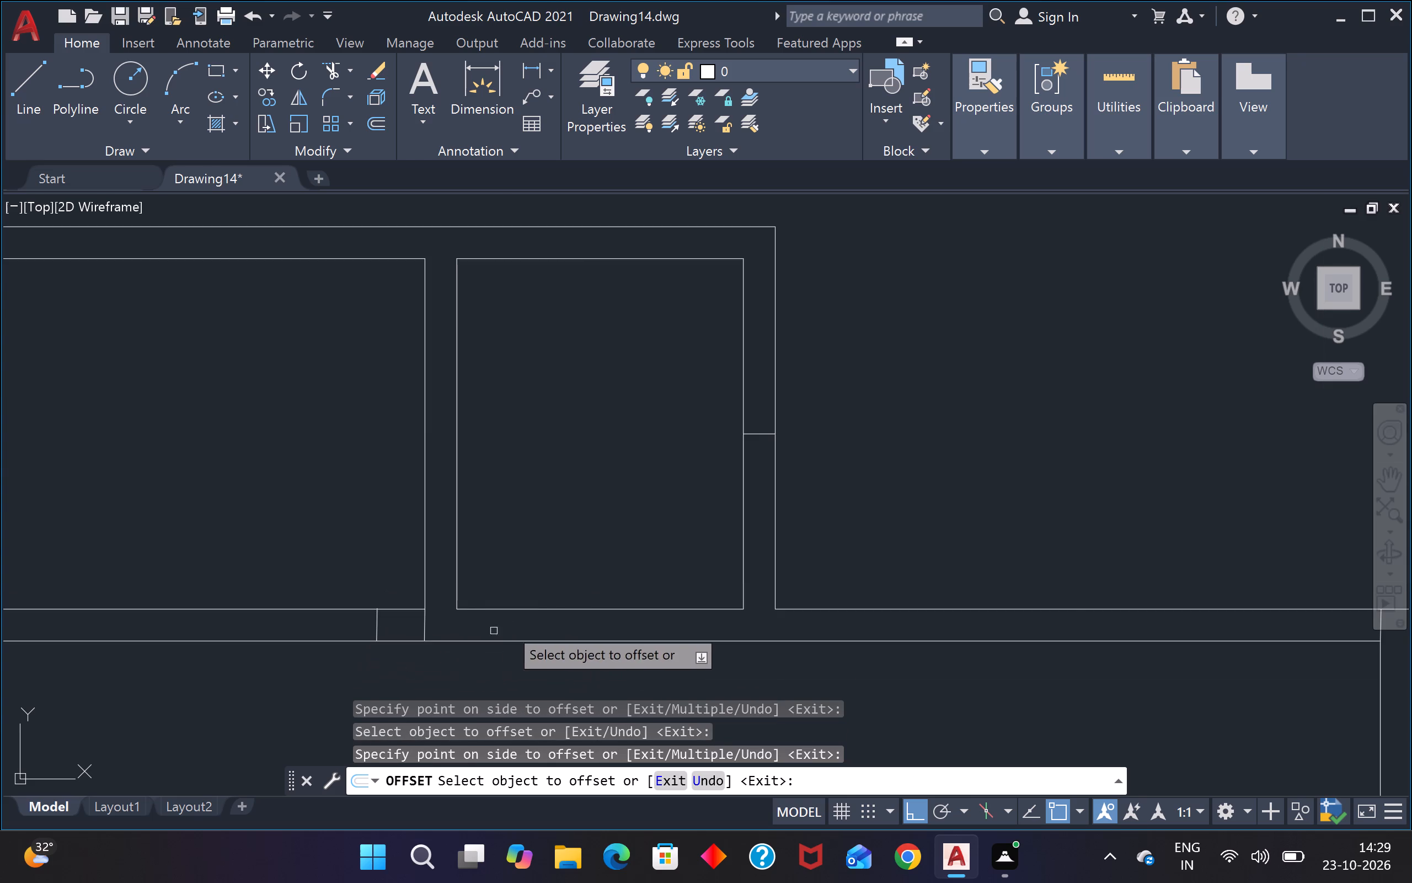
pyautogui.scroll(-3, 507, 625)
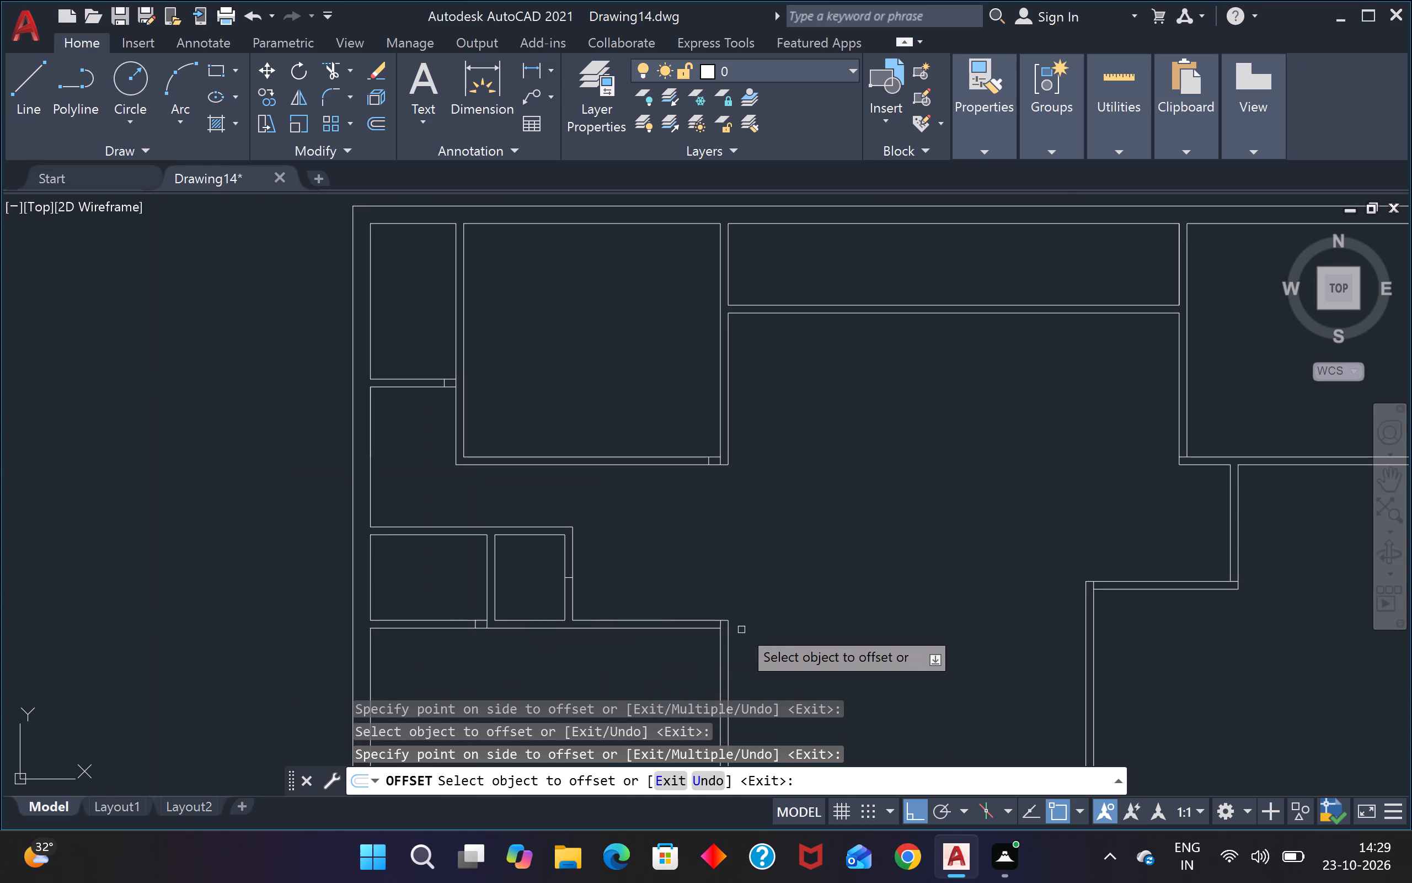
pyautogui.scroll(3, 739, 626)
pyautogui.click(664, 624)
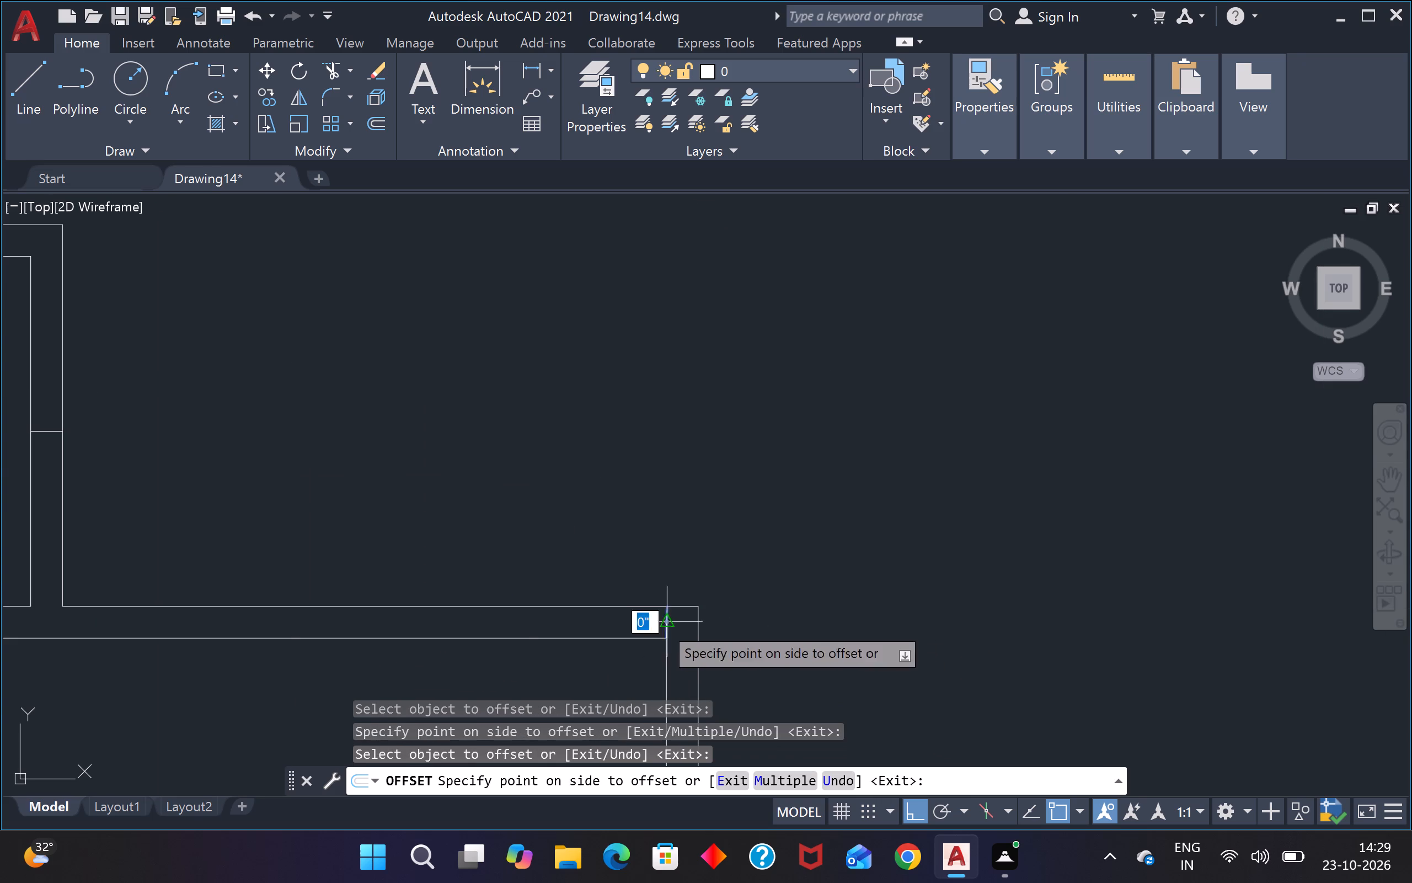
pyautogui.click(330, 628)
# Offset the closing lines at the lower ends of the upper-right room's left partition and the short vertical partition below it 6" upward.
pyautogui.scroll(-2, 553, 519)
pyautogui.scroll(-3, 788, 579)
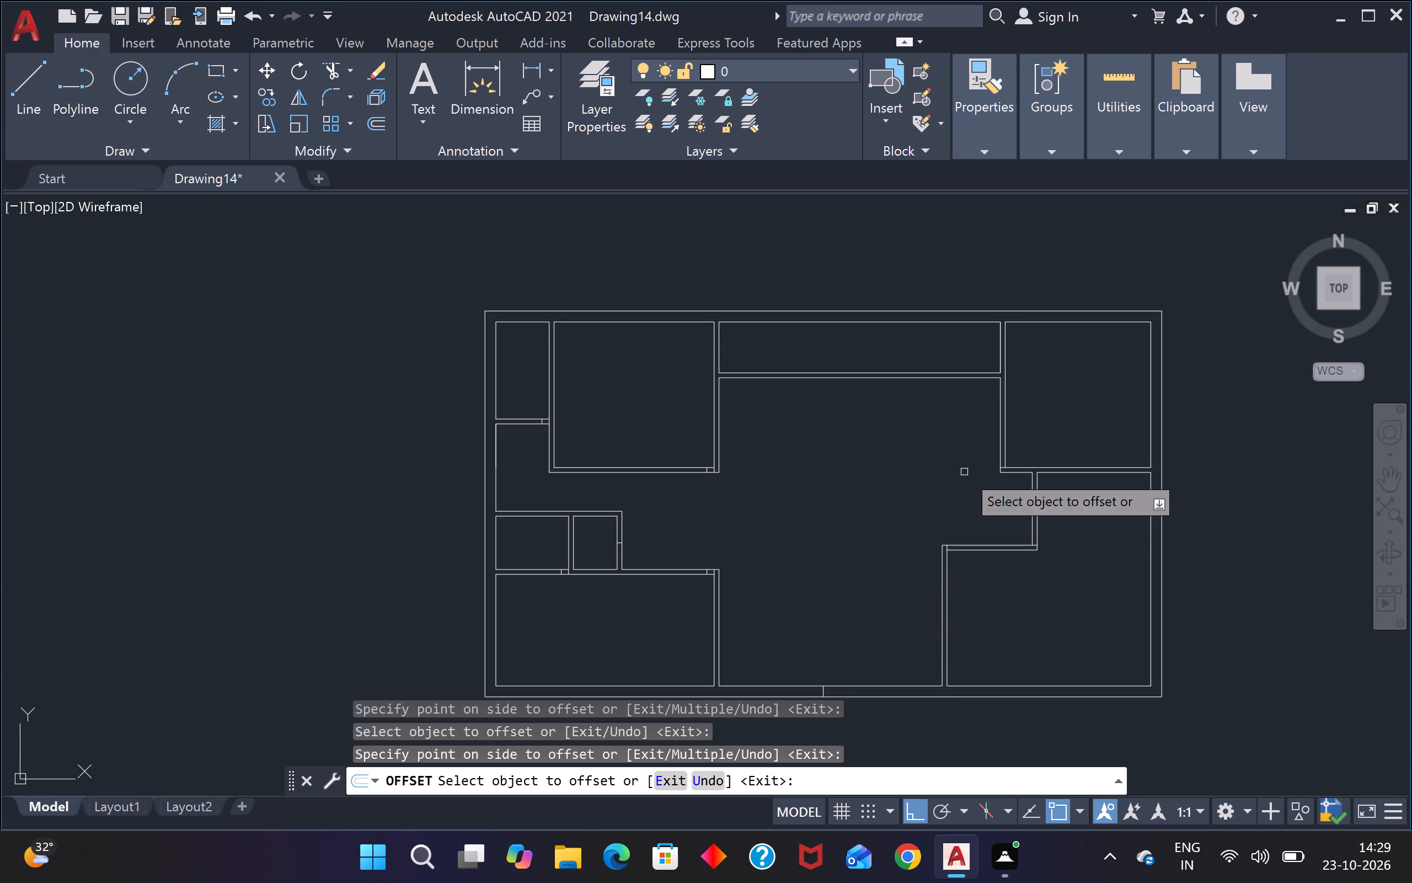
pyautogui.scroll(4, 1009, 461)
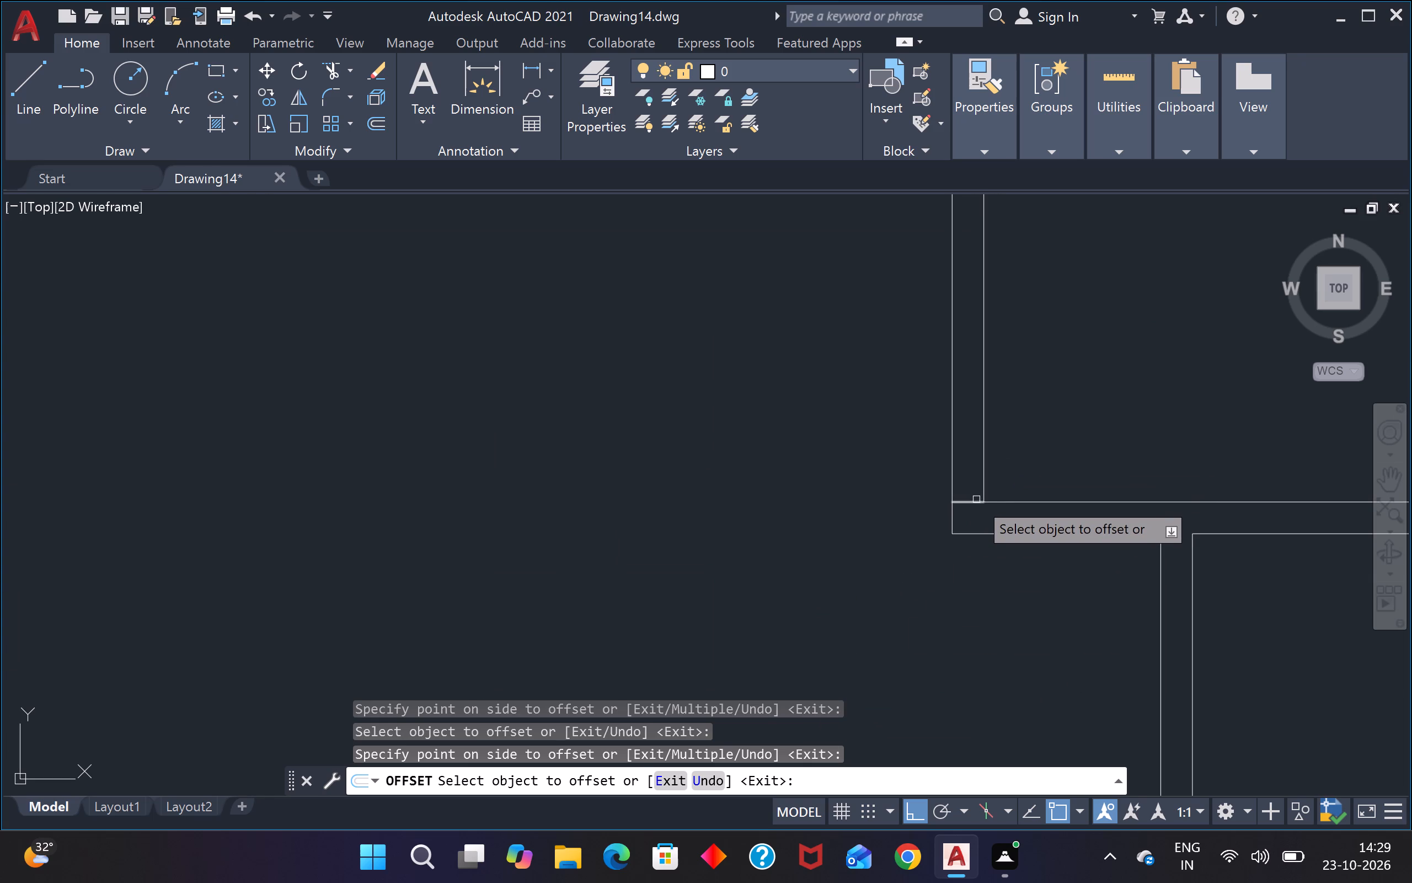
pyautogui.click(976, 499)
pyautogui.click(969, 419)
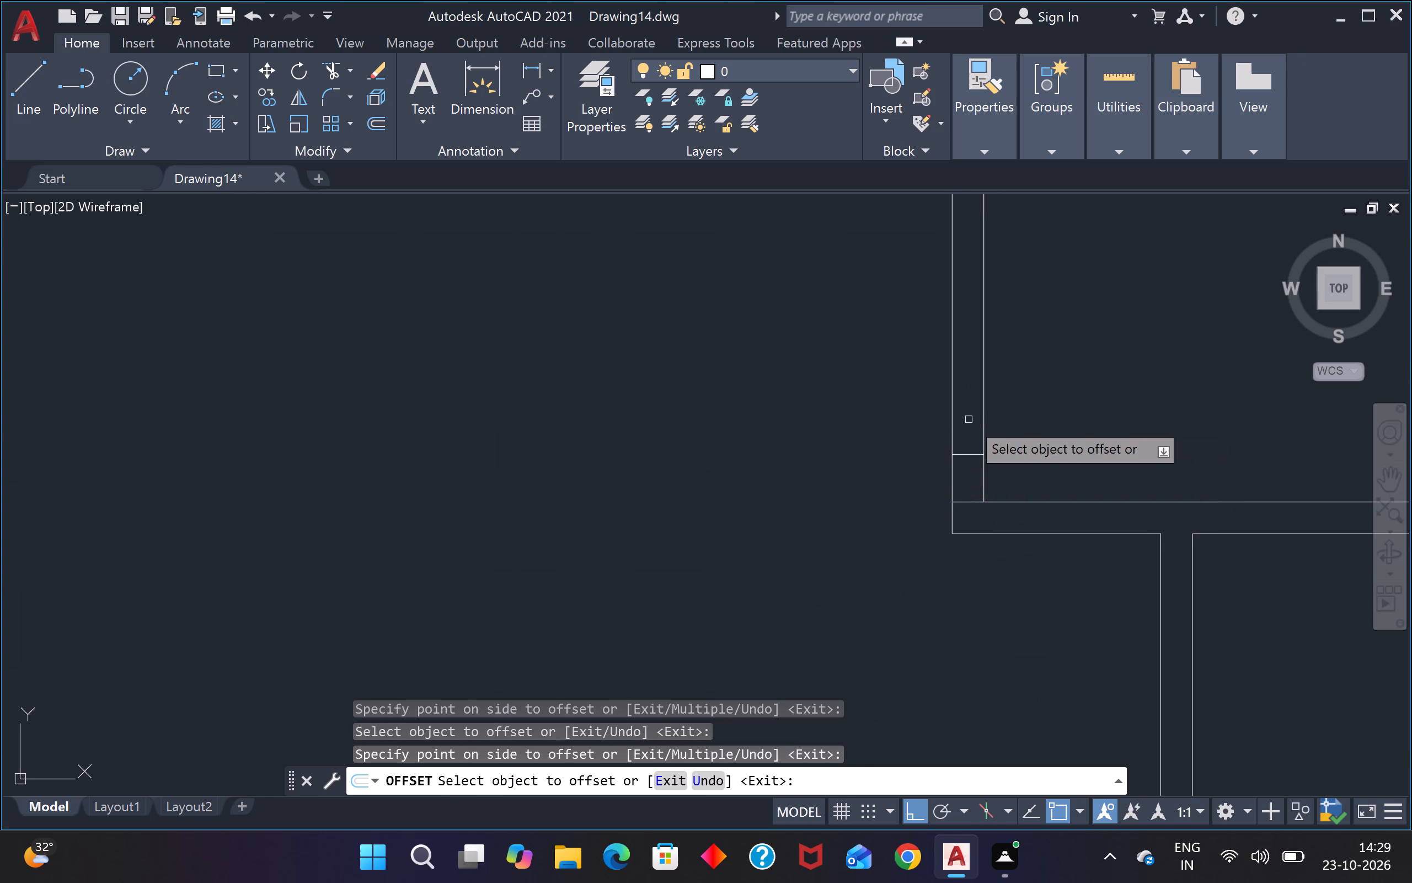
pyautogui.scroll(-4, 996, 459)
pyautogui.scroll(3, 1041, 612)
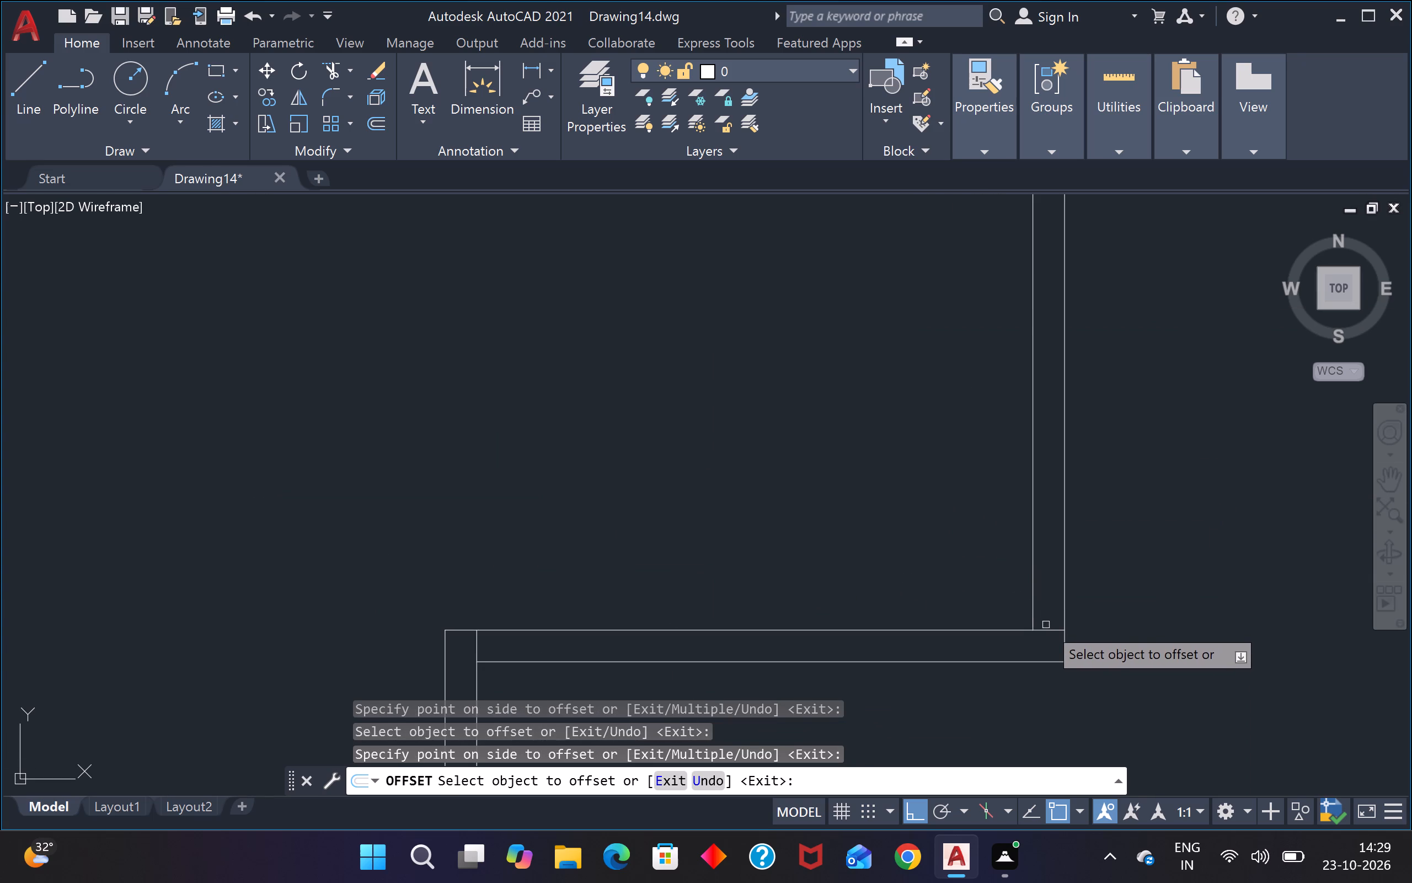
pyautogui.click(1052, 630)
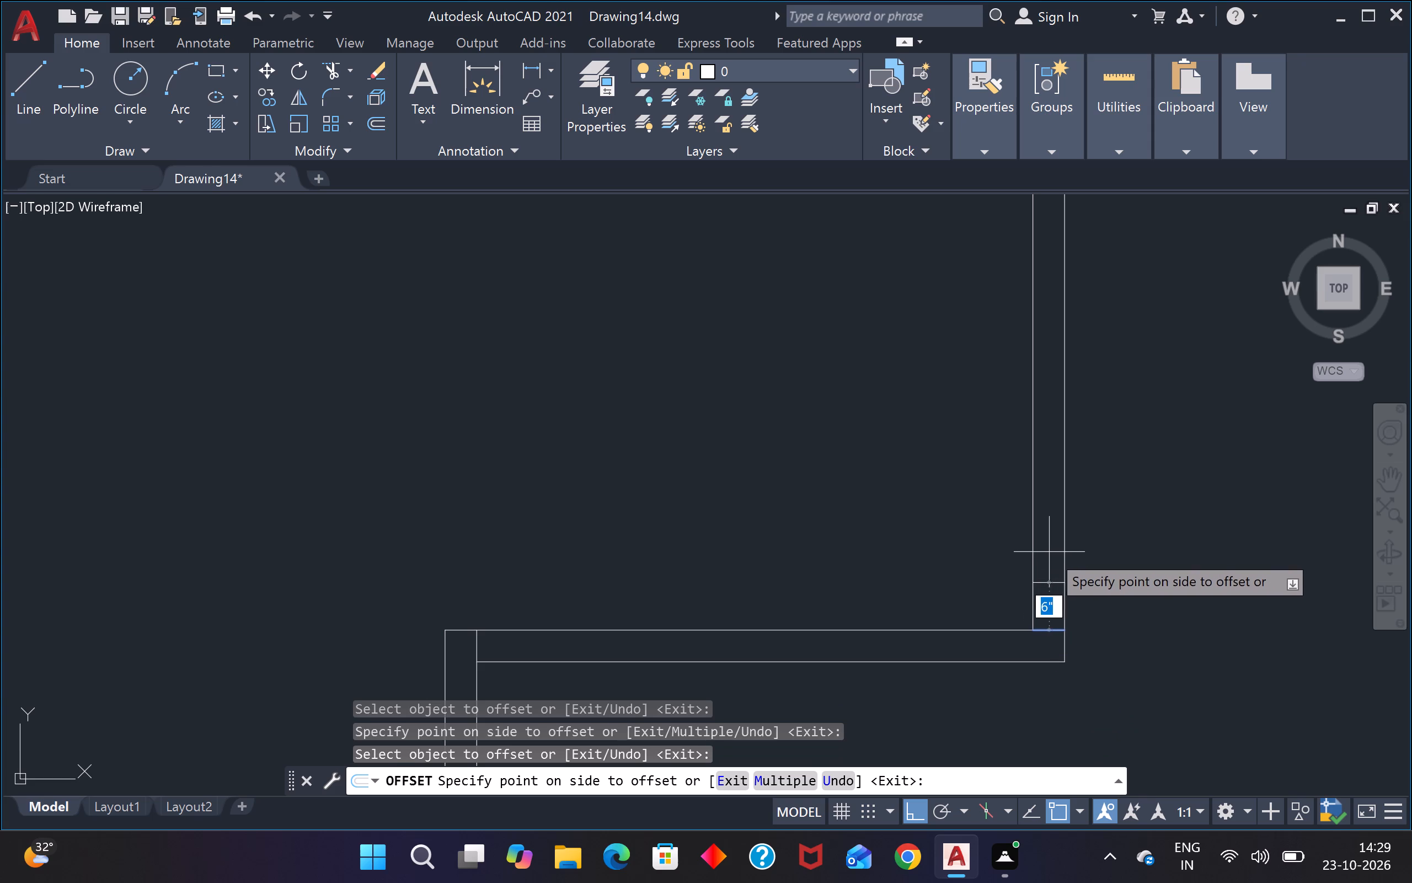
pyautogui.click(1049, 552)
# Offset the closing line at the left end of the lower-right room's top partition 6" to the right.
pyautogui.scroll(-2, 1035, 556)
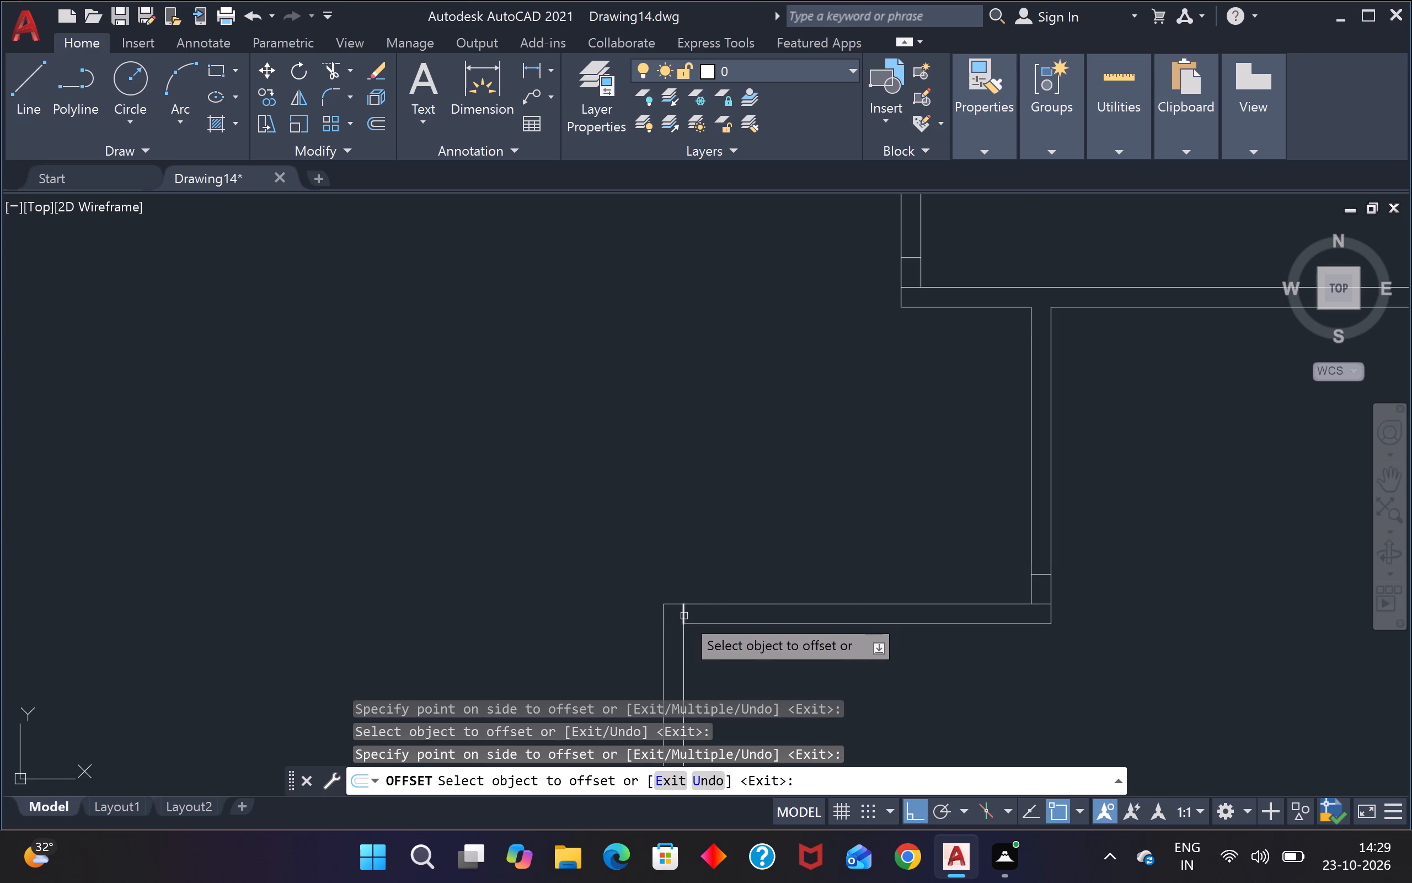
pyautogui.moveTo(684, 616); pyautogui.dragTo(690, 616)
pyautogui.click(784, 614)
pyautogui.scroll(-4, 785, 581)
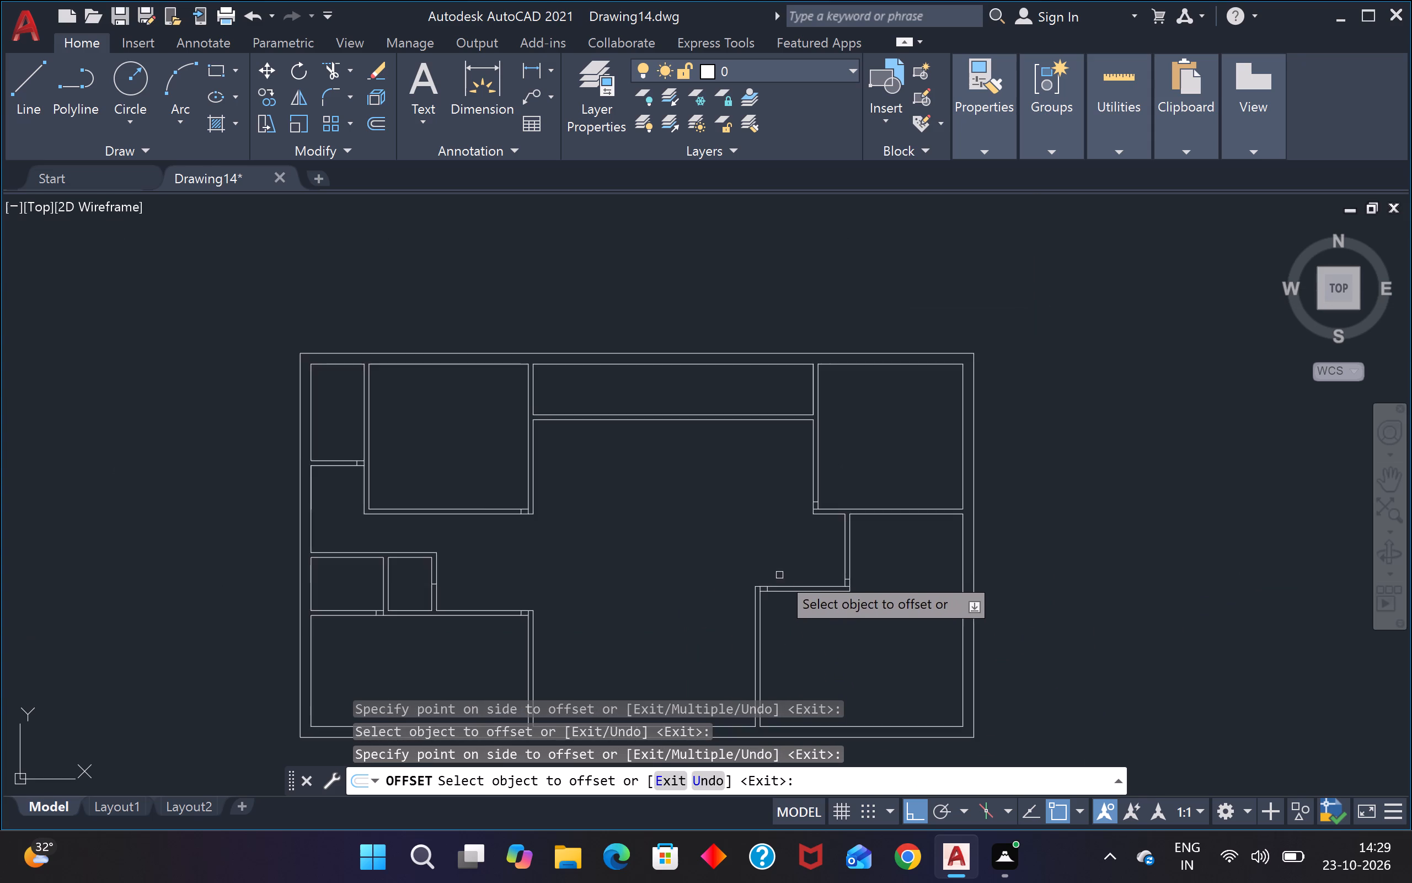
pyautogui.scroll(-2, 778, 572)
pyautogui.scroll(1, 729, 610)
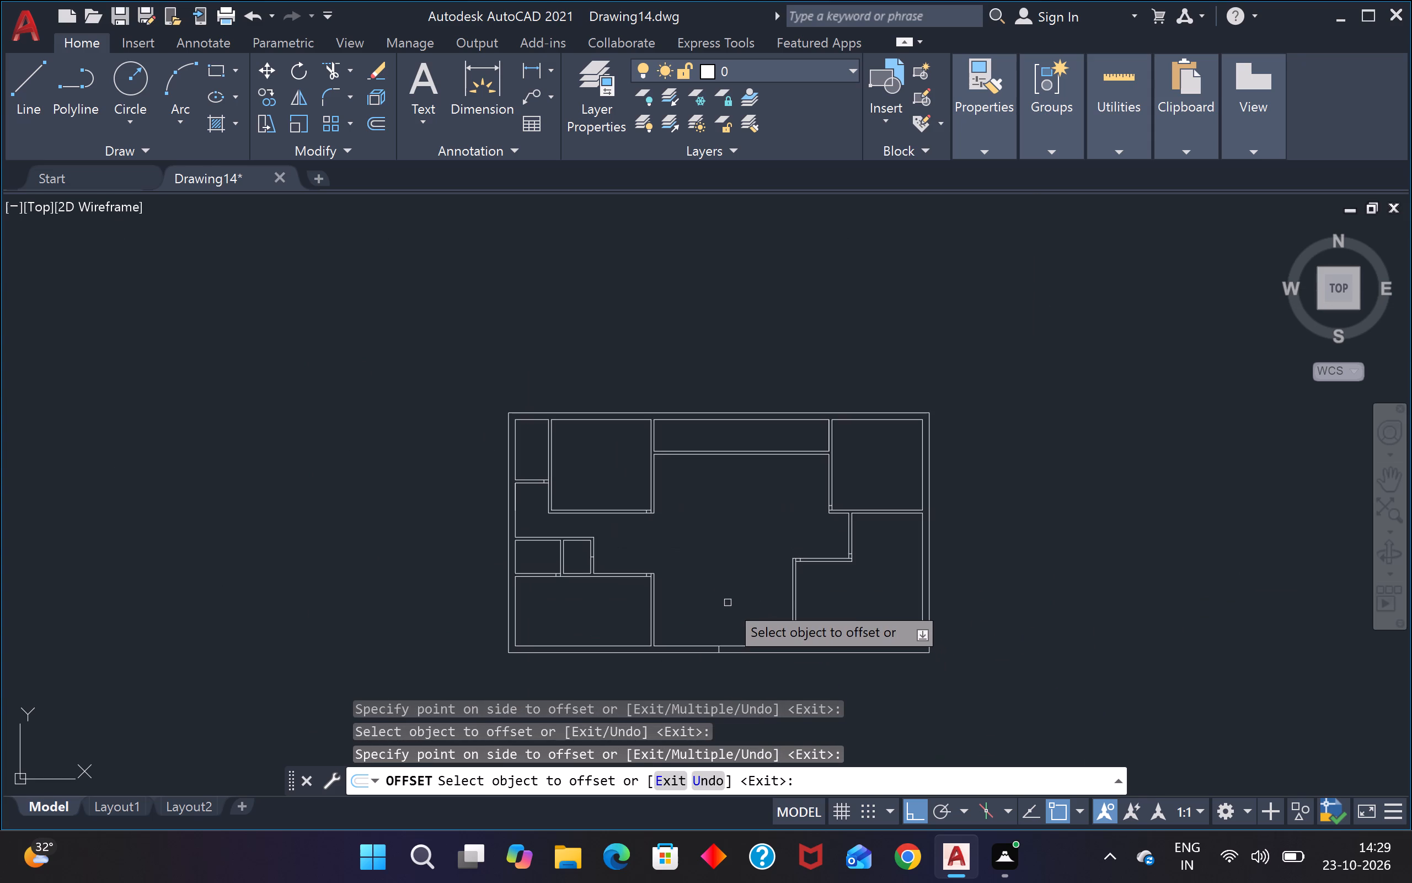
pyautogui.press('Escape')
pyautogui.press('Escape')
# Offset the 6" offset line on the large upper-left room's lower partition 2'6" to the left.
pyautogui.write('o')
pyautogui.press('space')
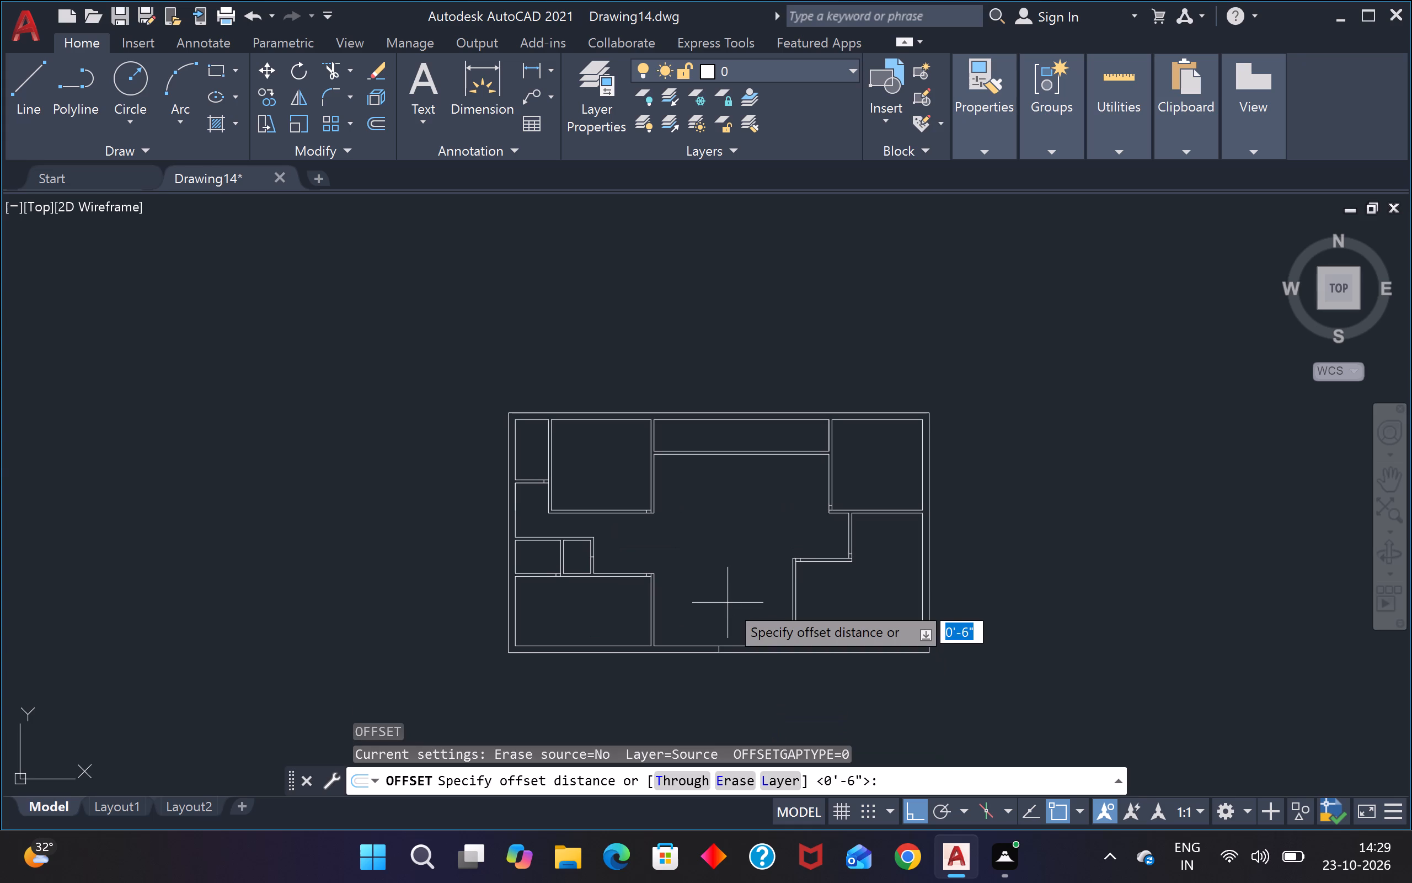
pyautogui.write('2\'6"')
pyautogui.press('Return')
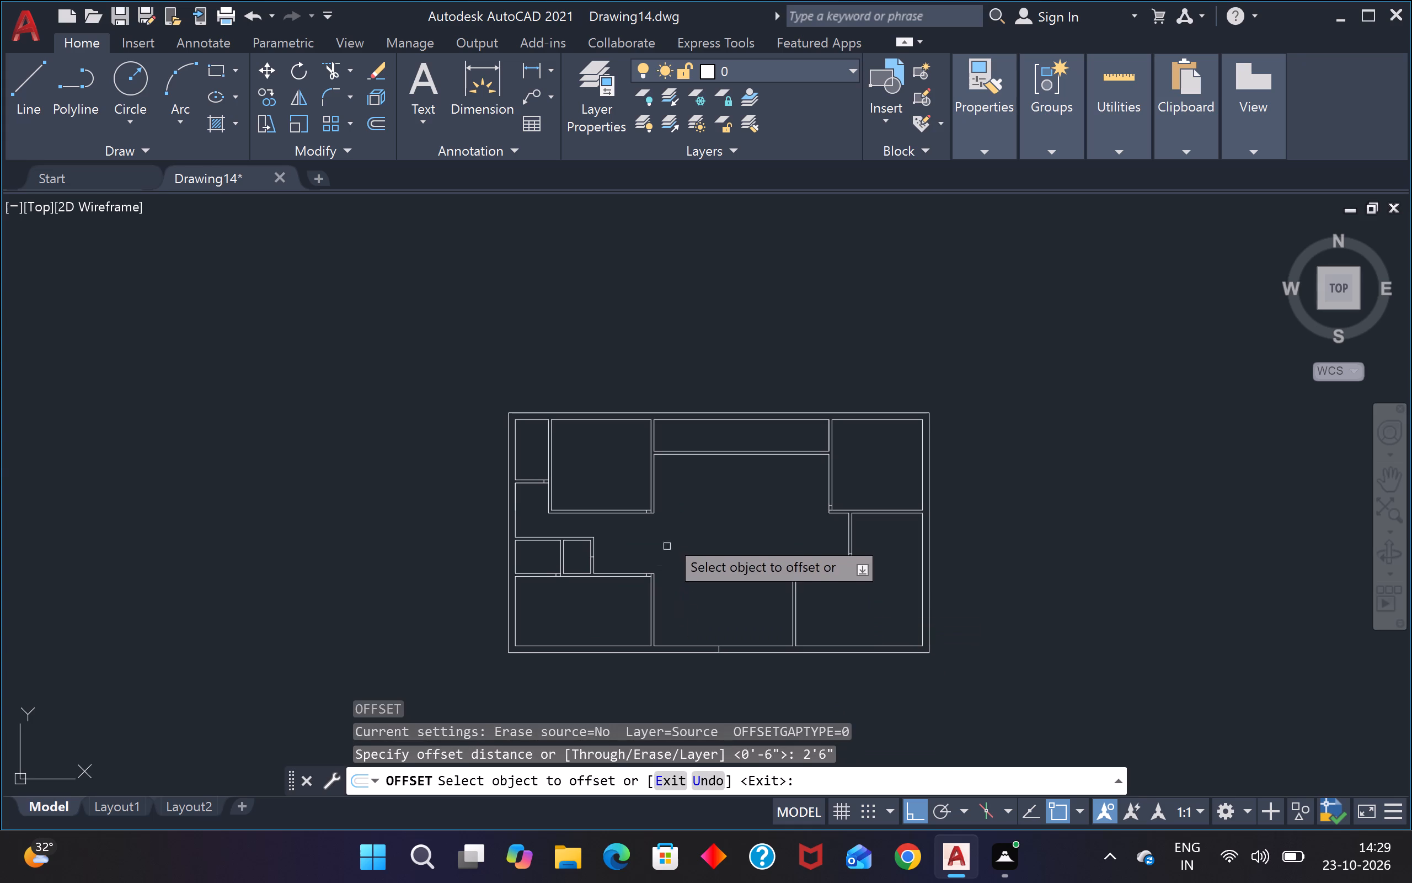
pyautogui.scroll(8, 656, 512)
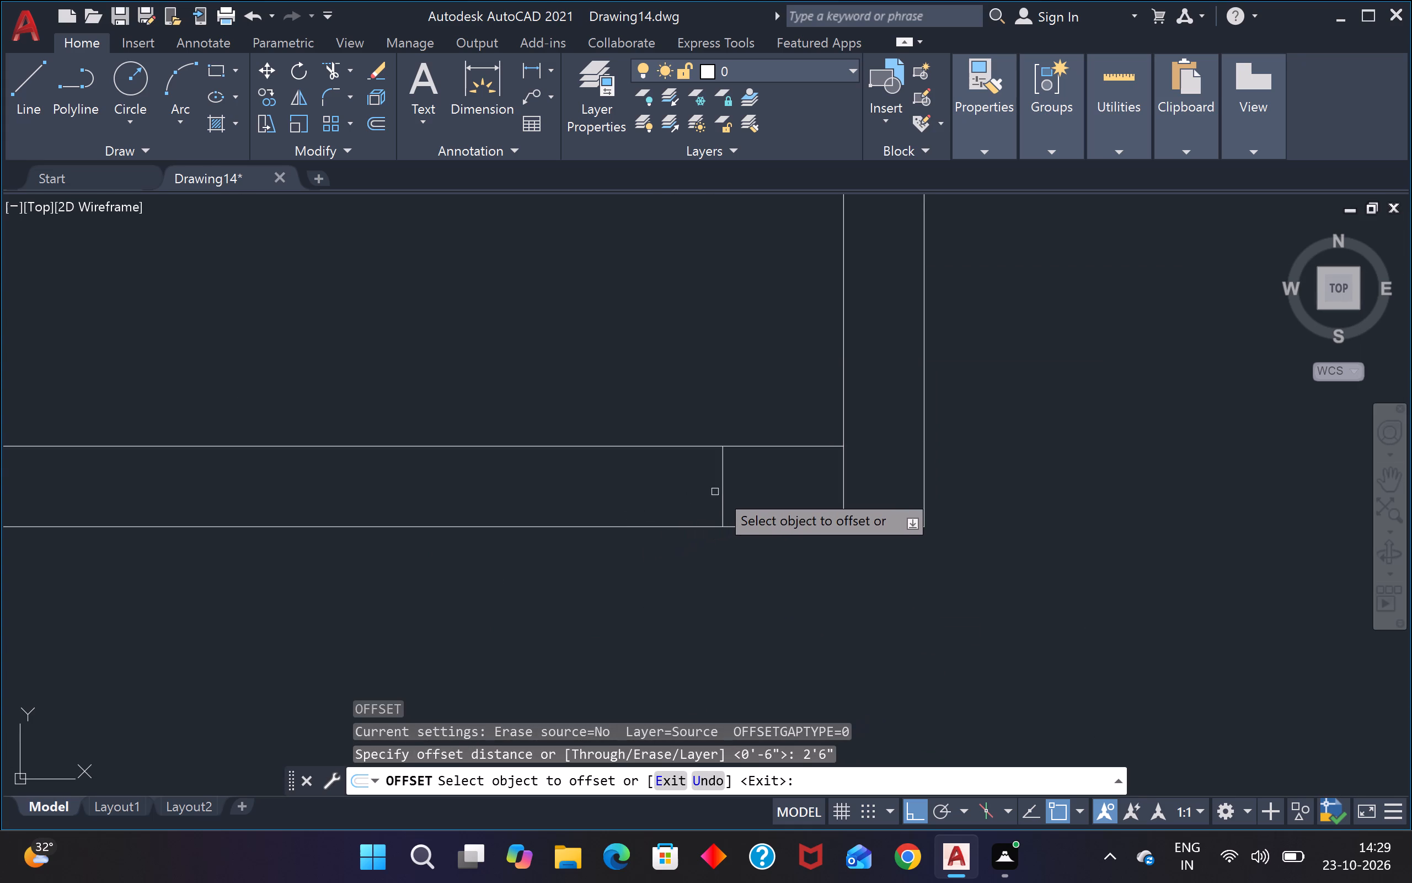
pyautogui.click(724, 490)
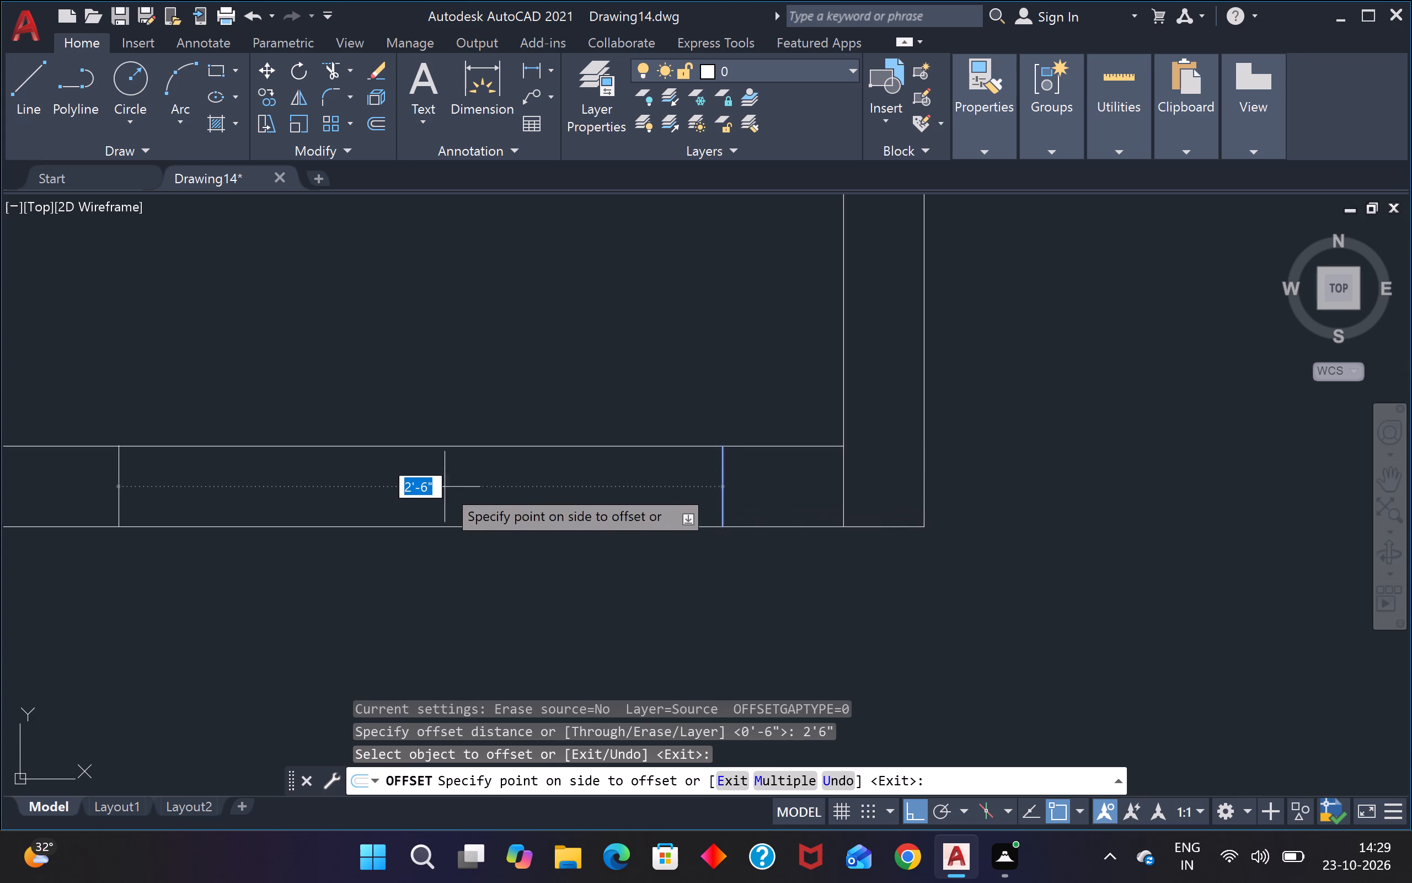
pyautogui.click(445, 487)
# Offset the 6" offset line near the right end of the lower-left room's top partition 2'6" to the left.
pyautogui.scroll(-9, 449, 484)
pyautogui.scroll(5, 468, 657)
pyautogui.click(548, 617)
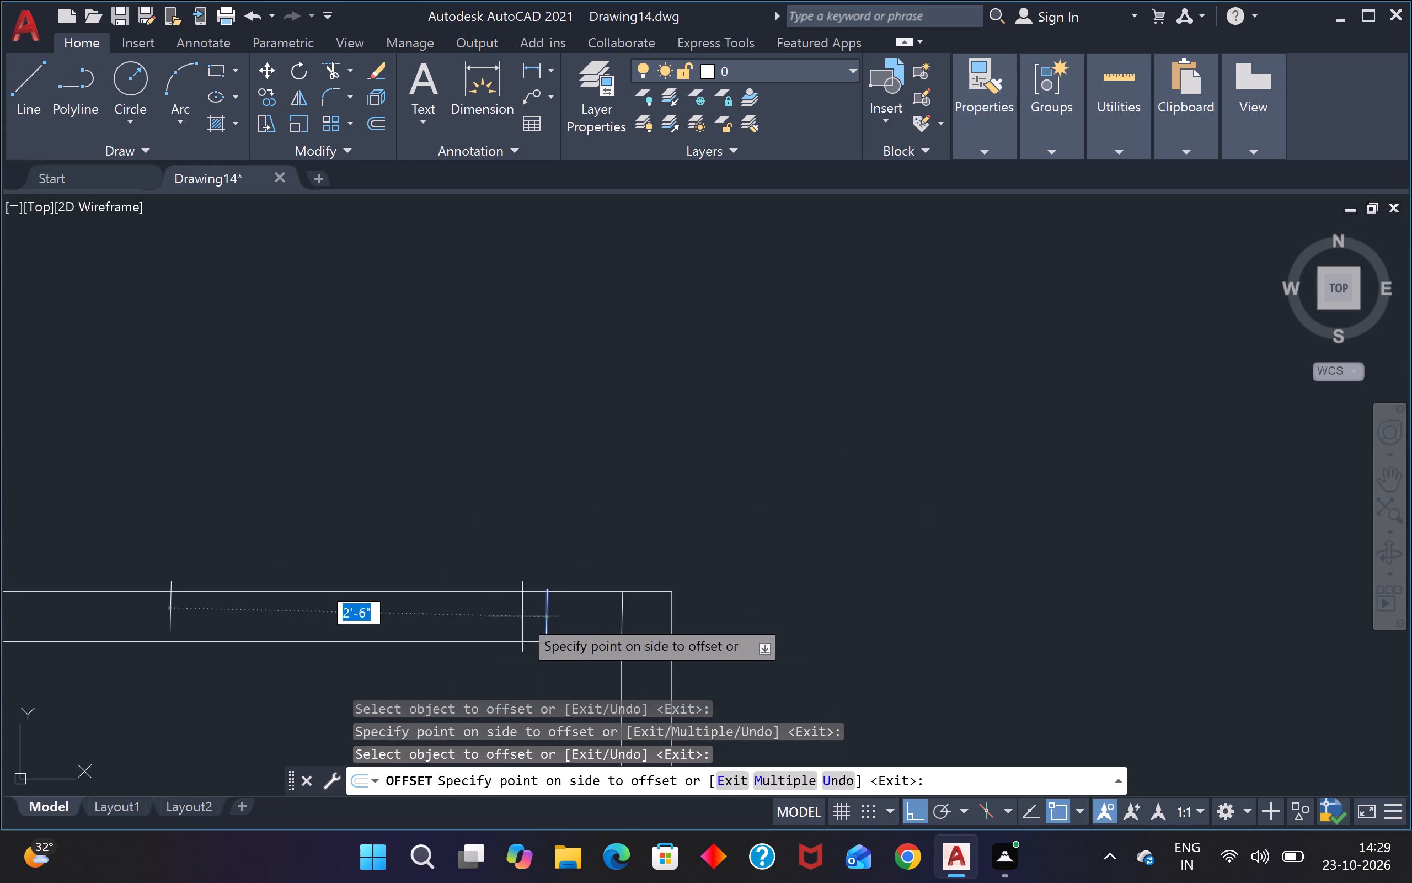
pyautogui.click(398, 623)
pyautogui.scroll(-4, 398, 623)
pyautogui.scroll(-2, 259, 623)
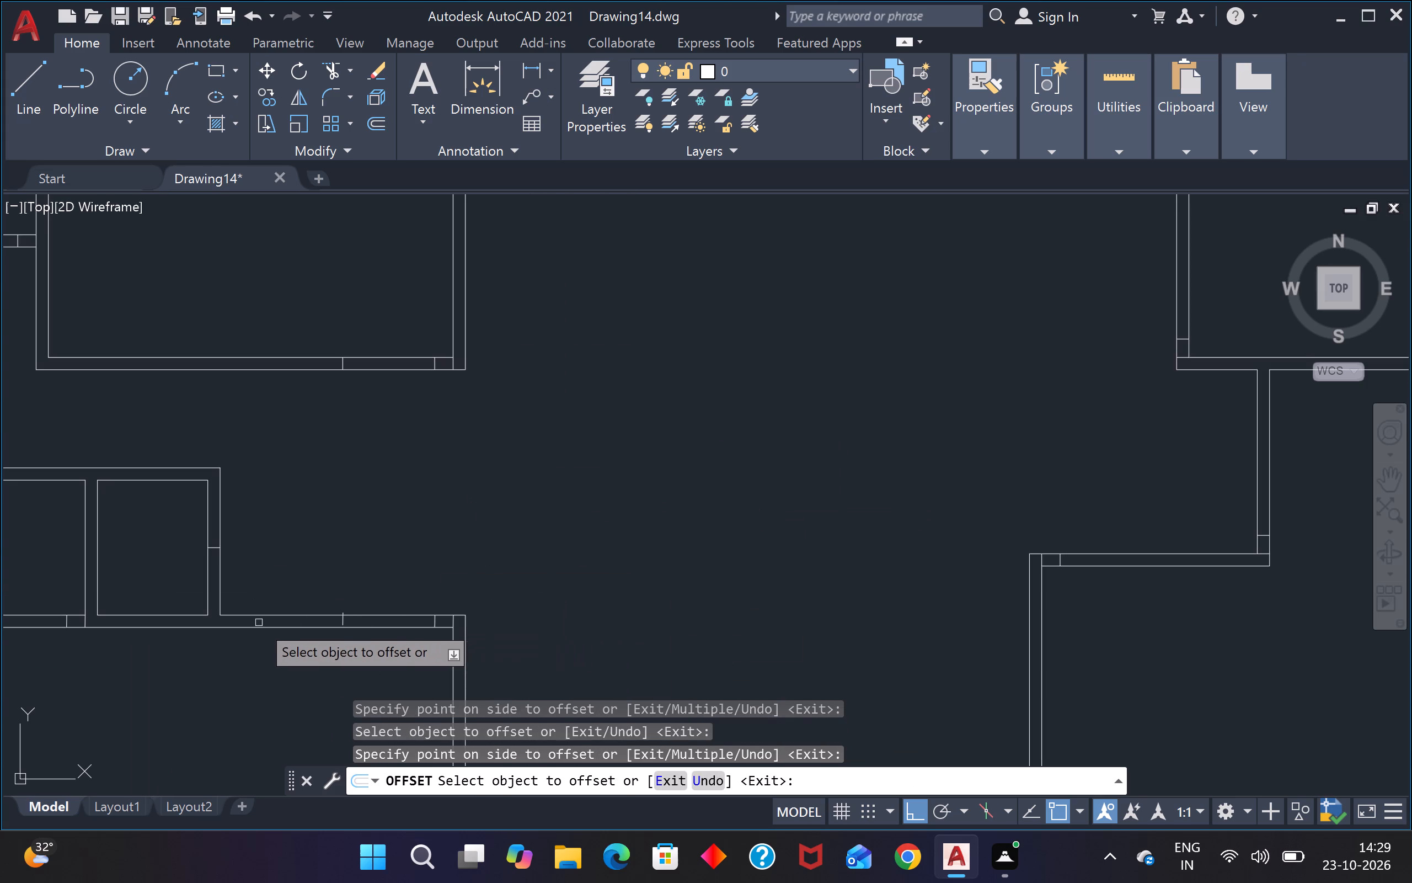
# Offset the 6" offset line on the upper-right room's left partition 2'6" upward.
pyautogui.scroll(4, 625, 499)
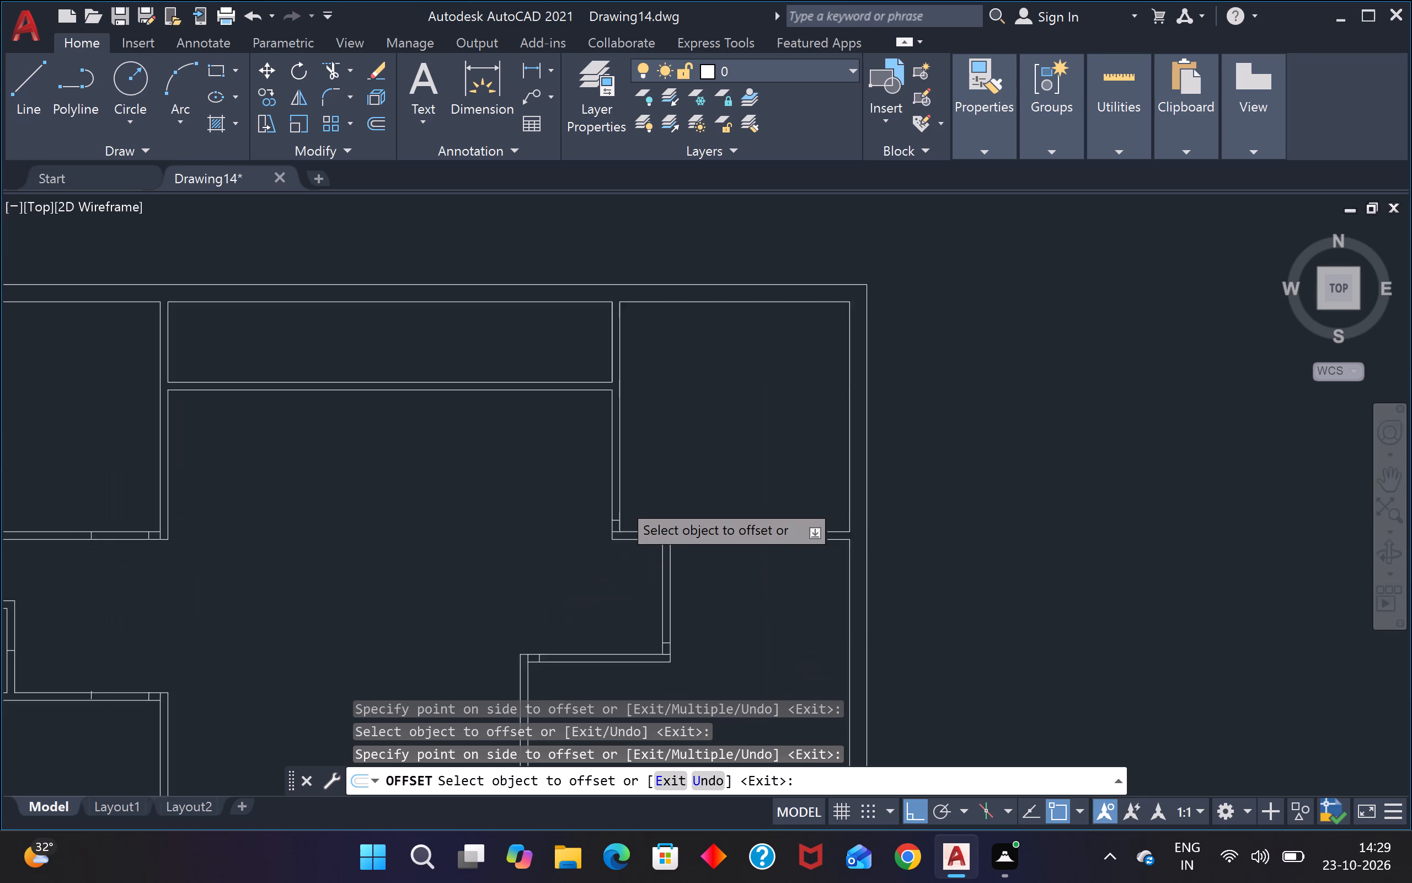
pyautogui.click(594, 588)
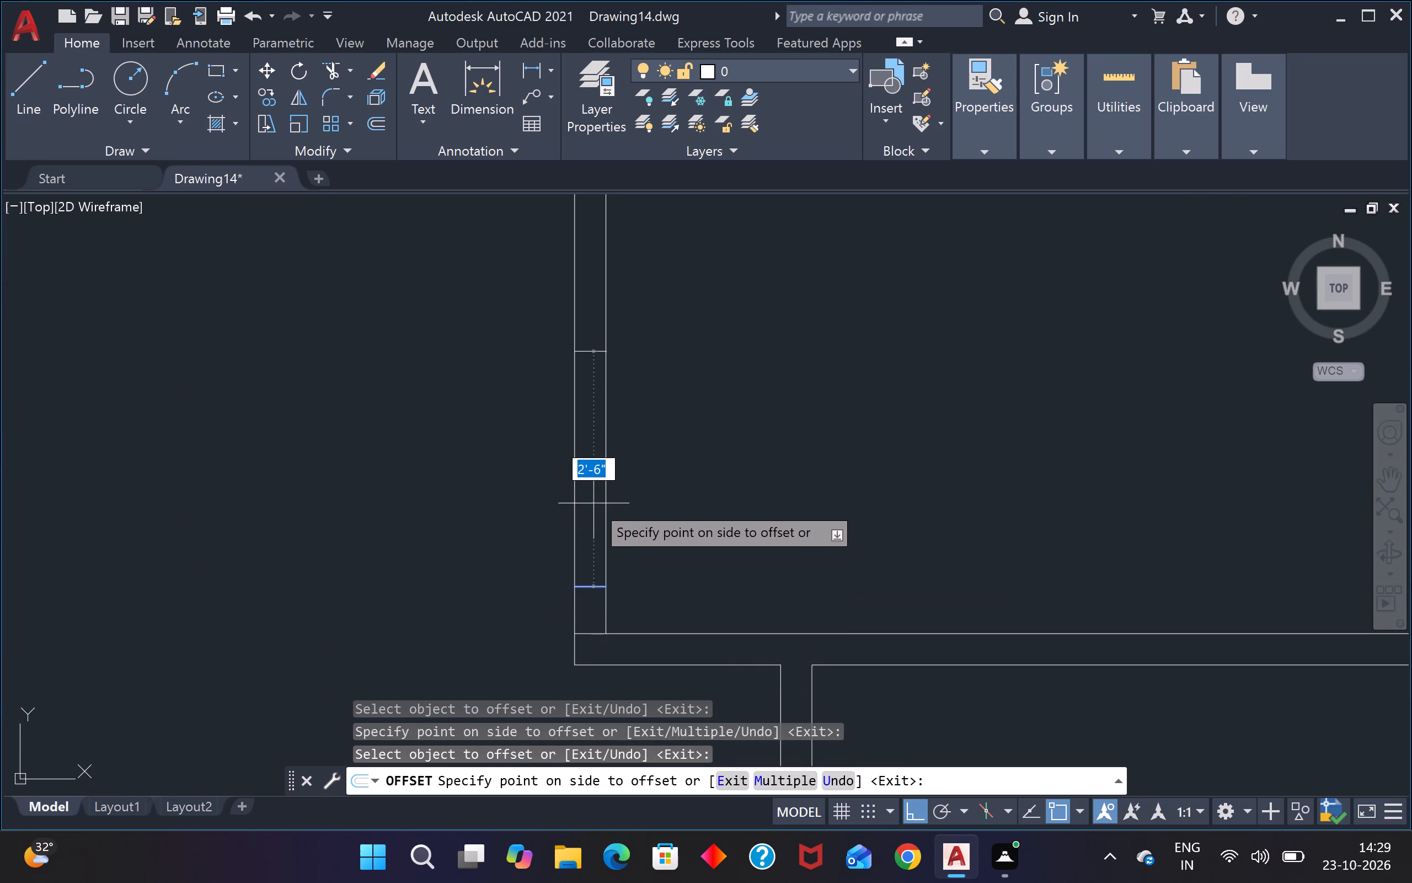
pyautogui.click(593, 503)
pyautogui.scroll(-6, 593, 502)
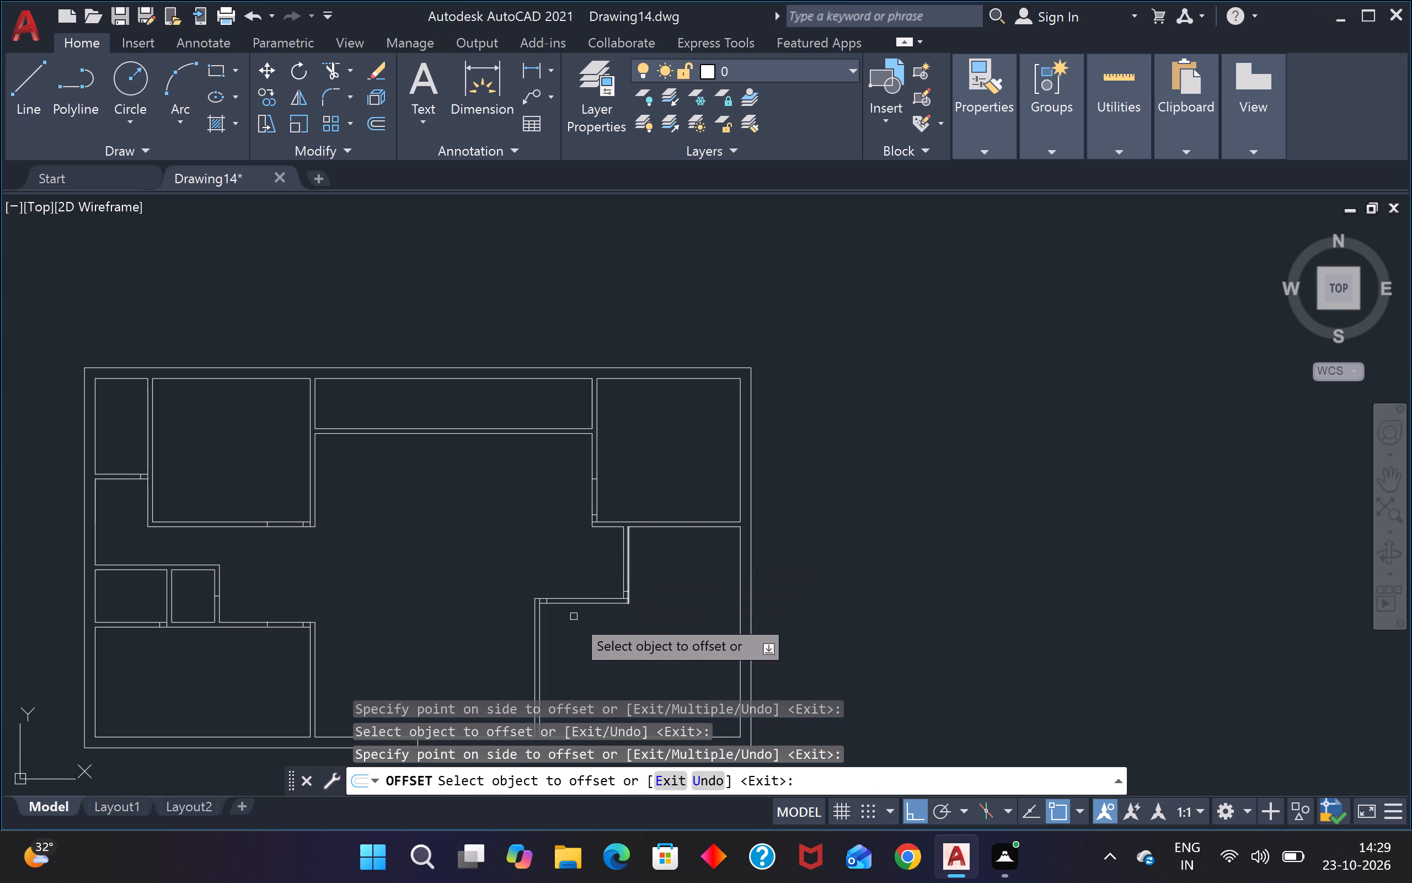
# Offset the 6" lines 2'6" on the lower-right room's top partition to the right and on the adjoining short vertical partition upward.
pyautogui.scroll(3, 568, 615)
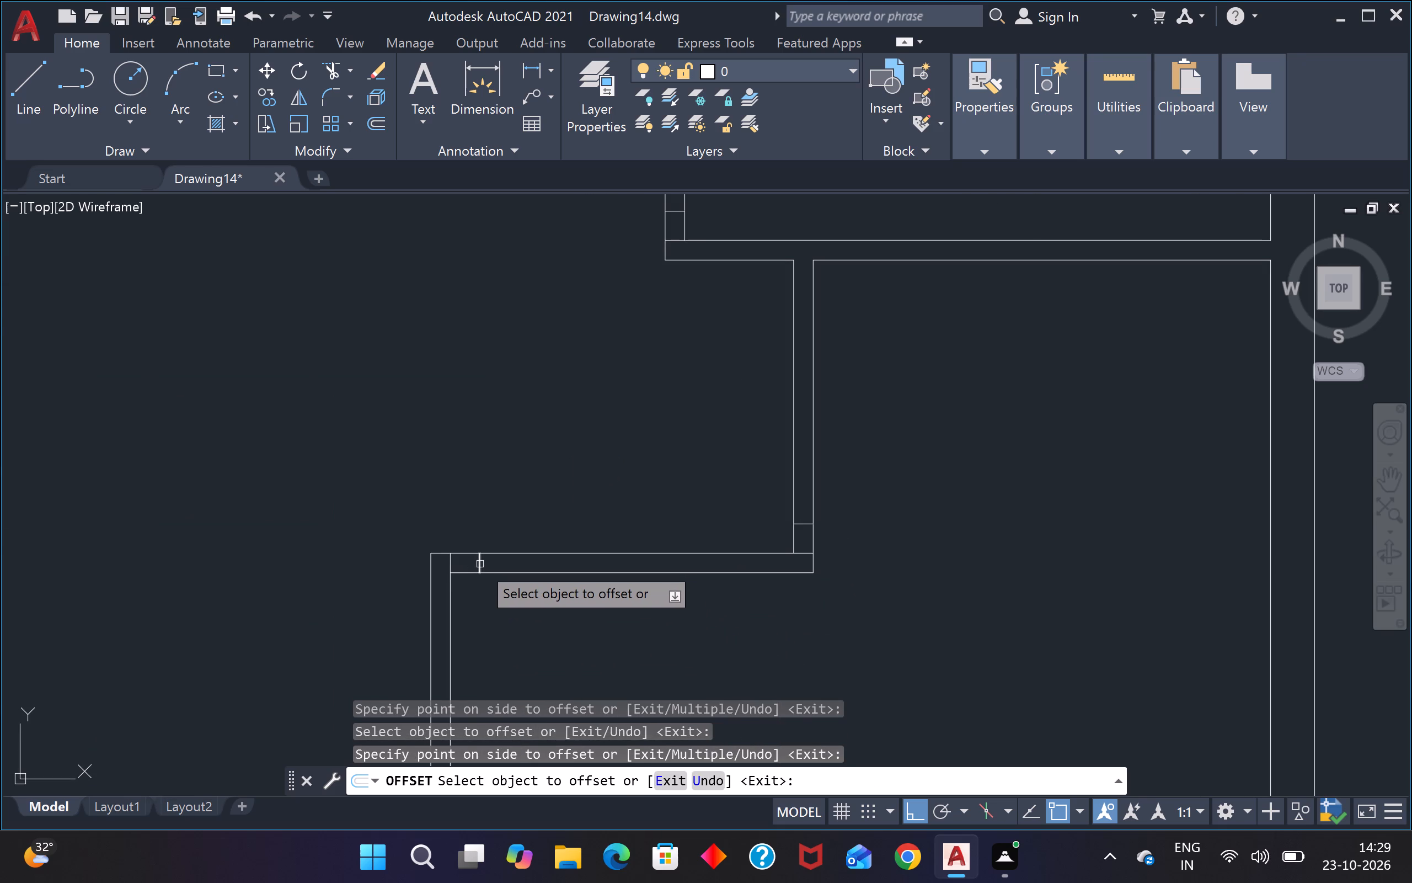
pyautogui.click(480, 564)
pyautogui.click(589, 567)
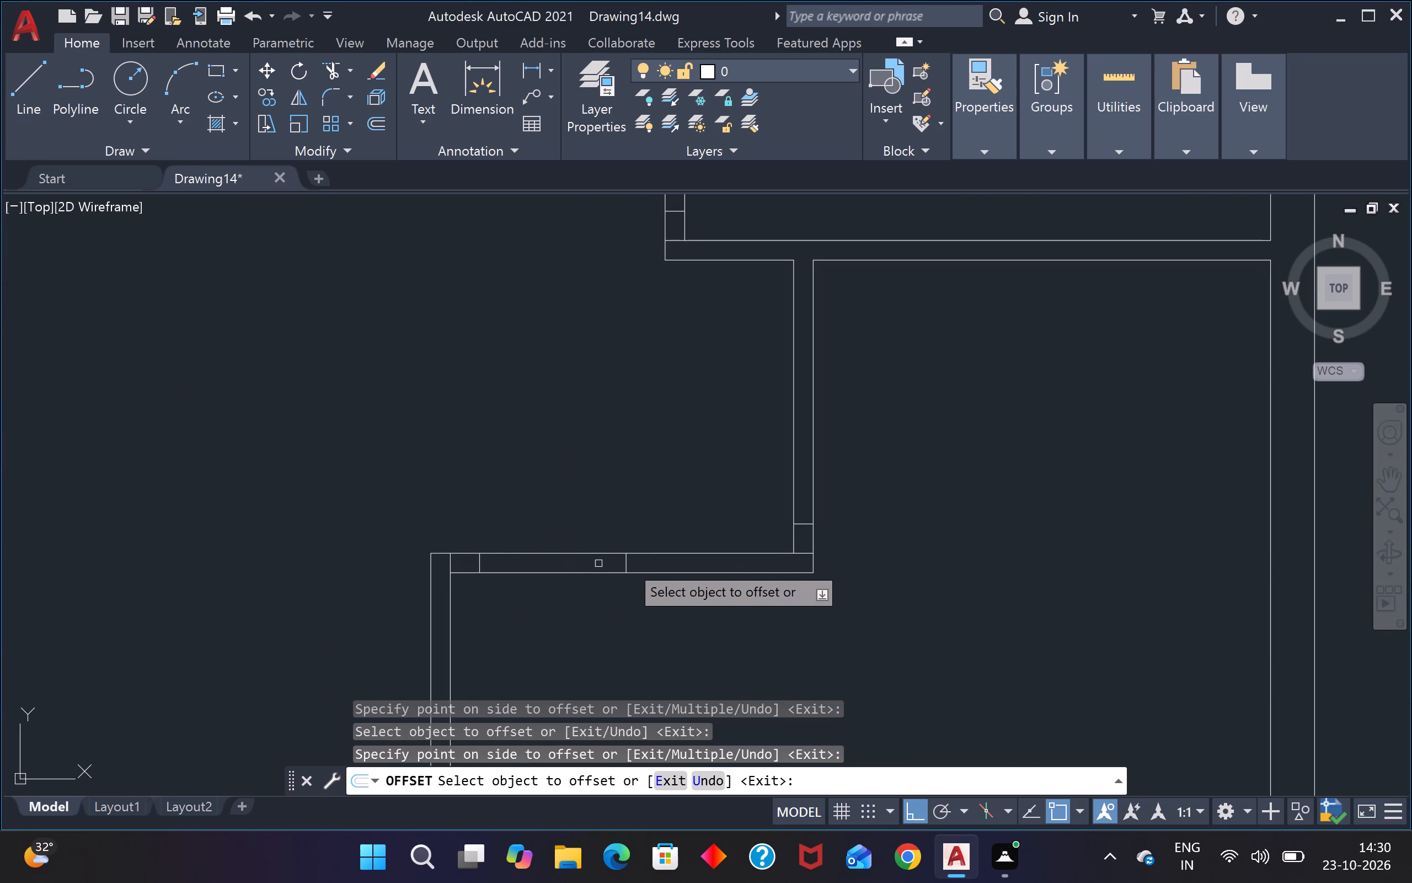
pyautogui.click(804, 524)
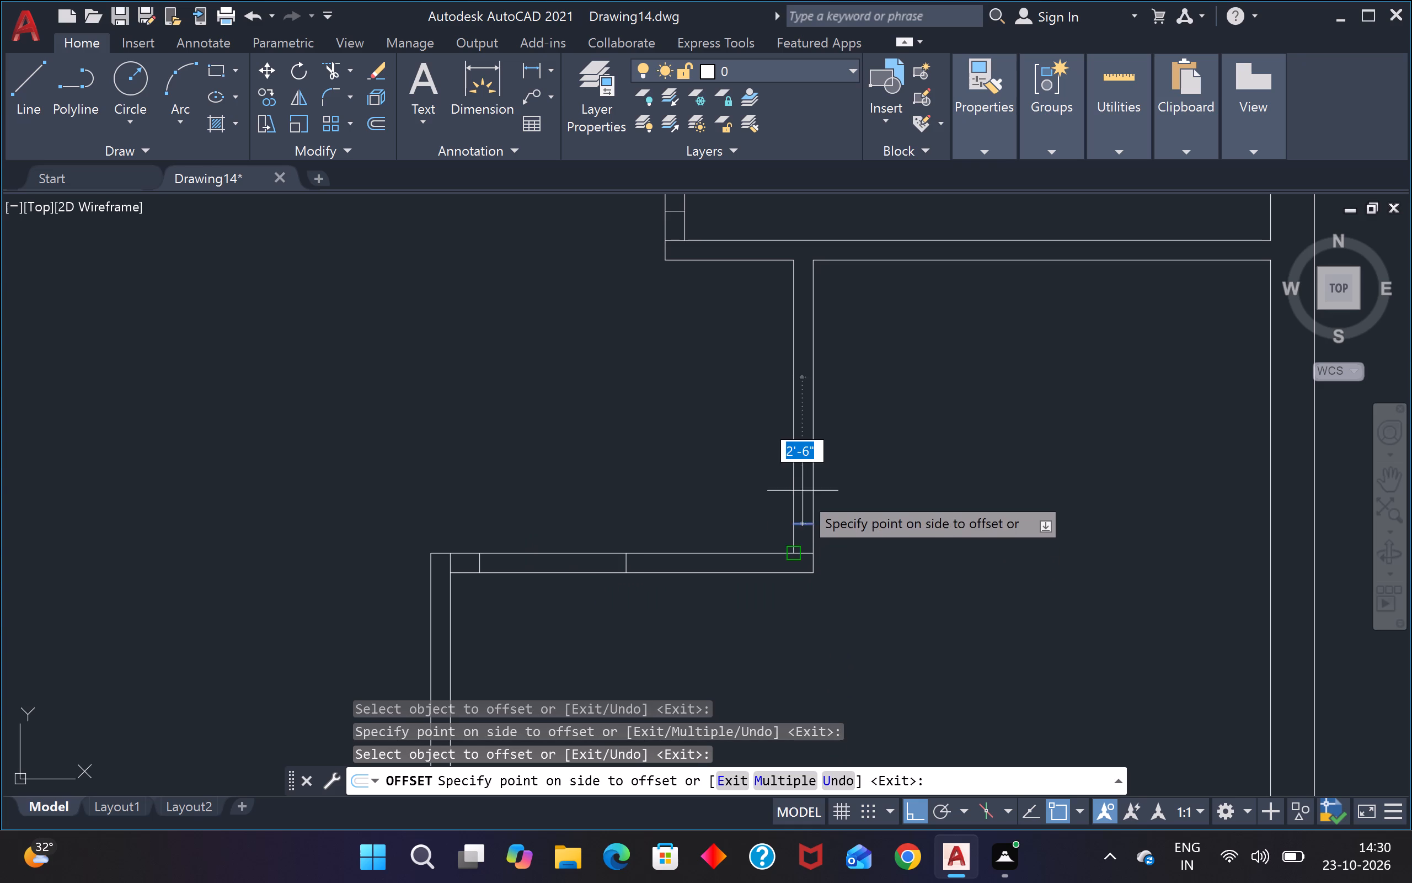
pyautogui.click(805, 450)
pyautogui.scroll(-3, 805, 450)
pyautogui.scroll(-3, 663, 429)
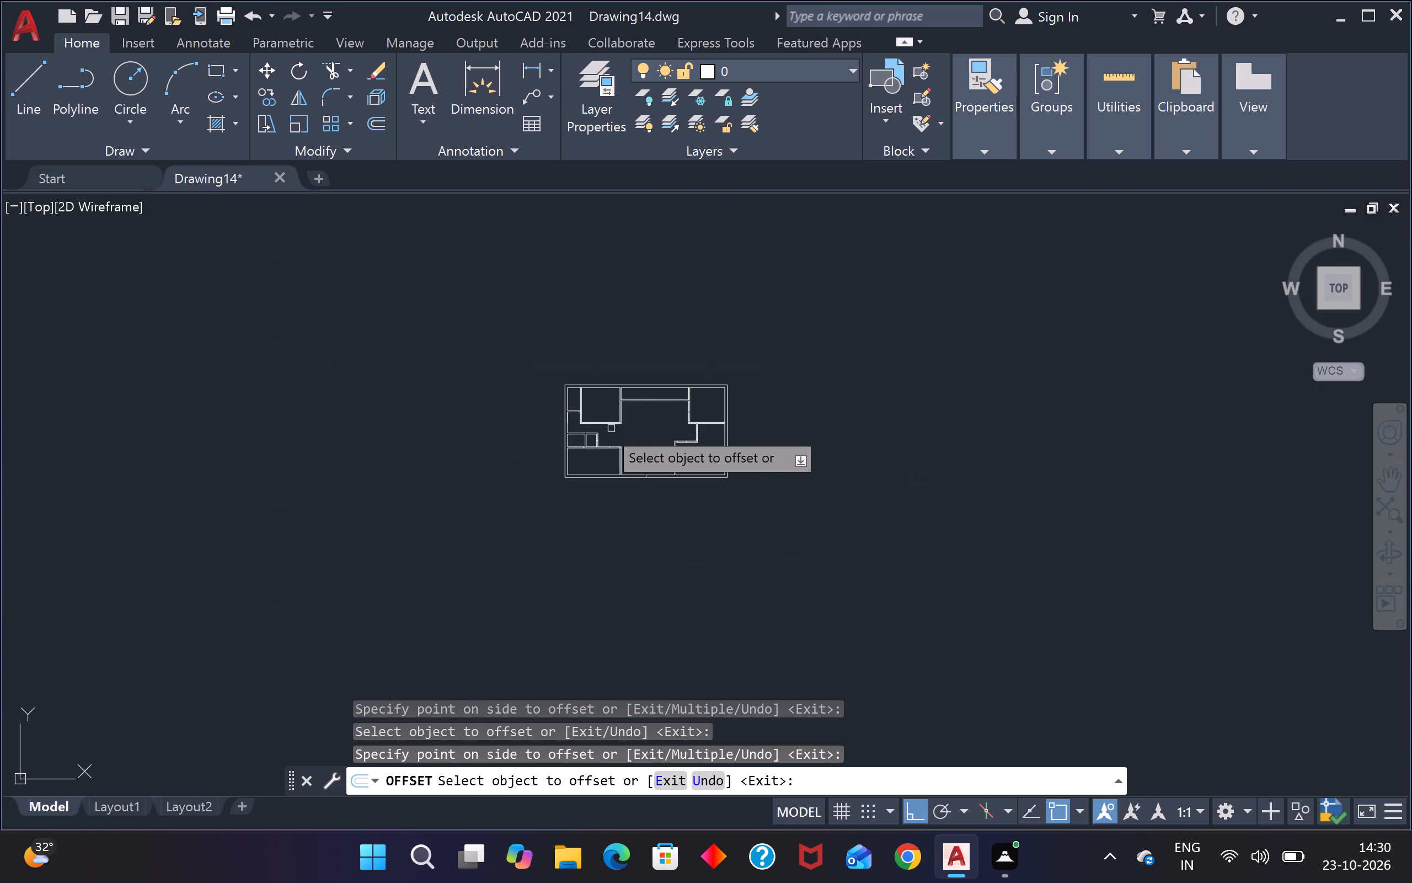
pyautogui.scroll(2, 603, 428)
pyautogui.press('Escape')
pyautogui.press('Escape')
# Offset the 6" offset line on the narrow upper-left room's lower partition 2' to the left.
pyautogui.write('o')
pyautogui.press('space')
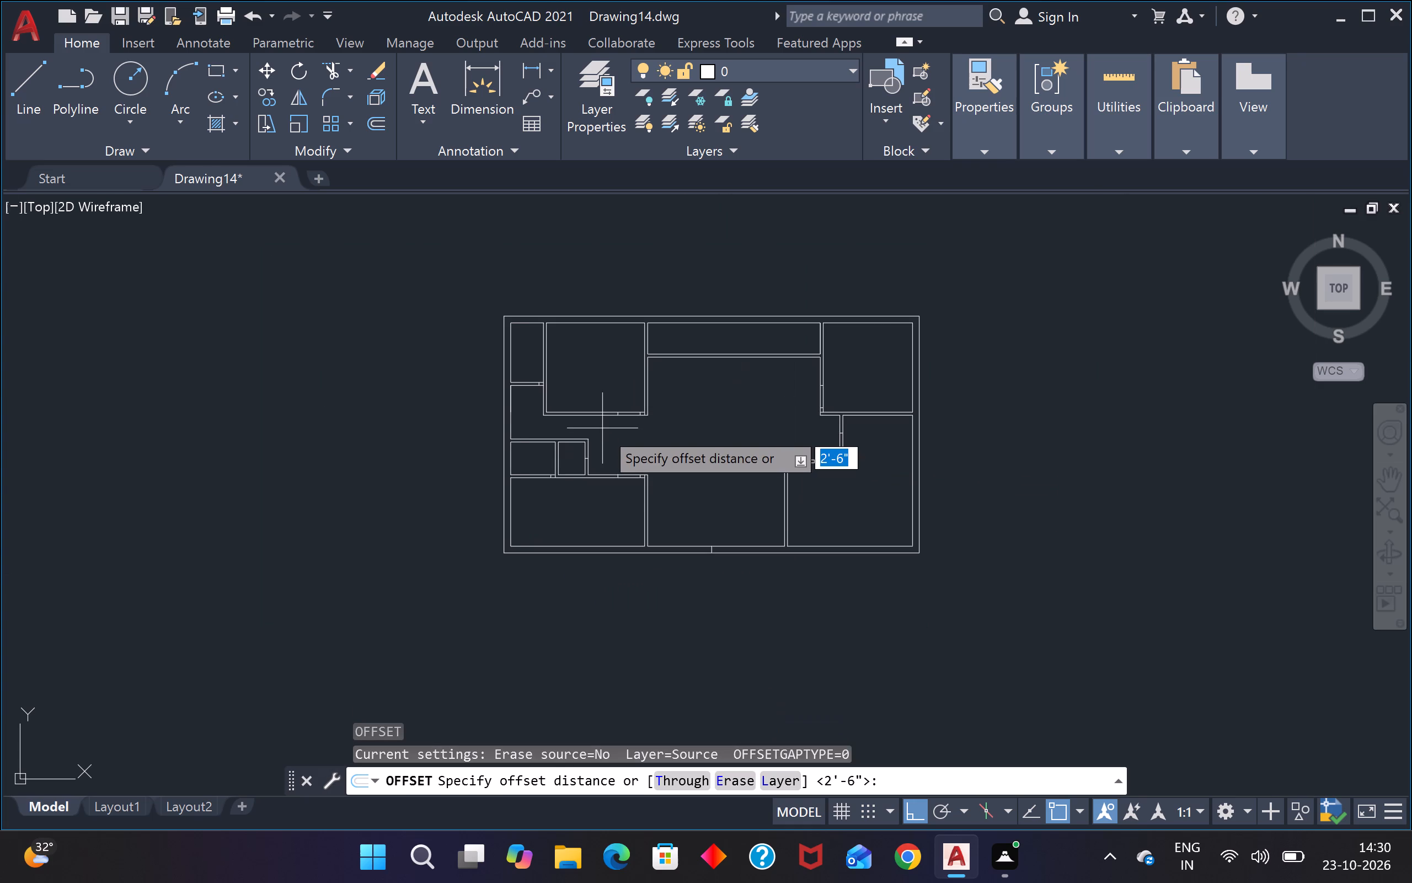
pyautogui.write("2'")
pyautogui.press('Return')
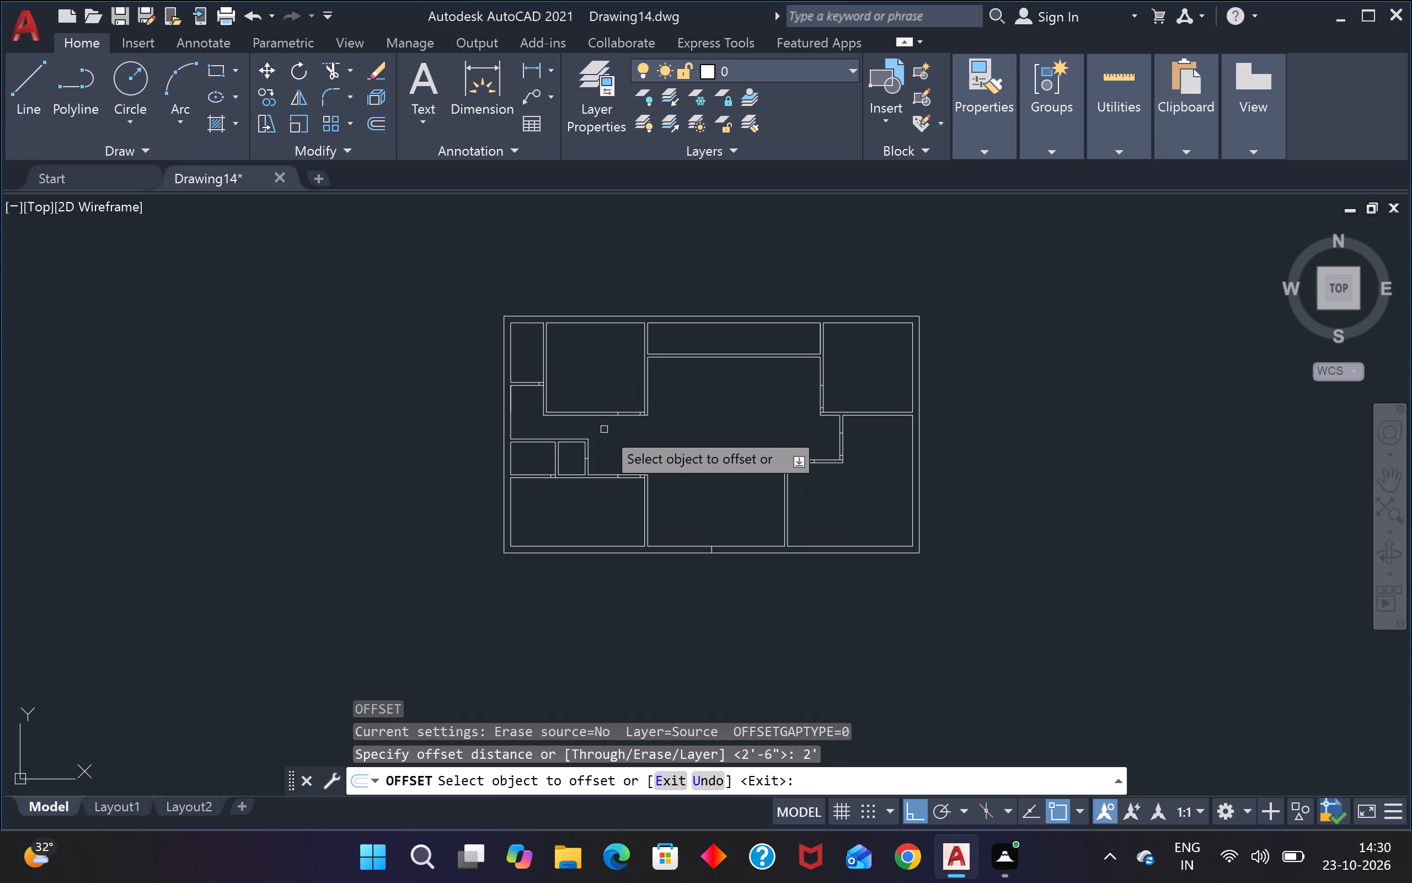
pyautogui.scroll(4, 527, 382)
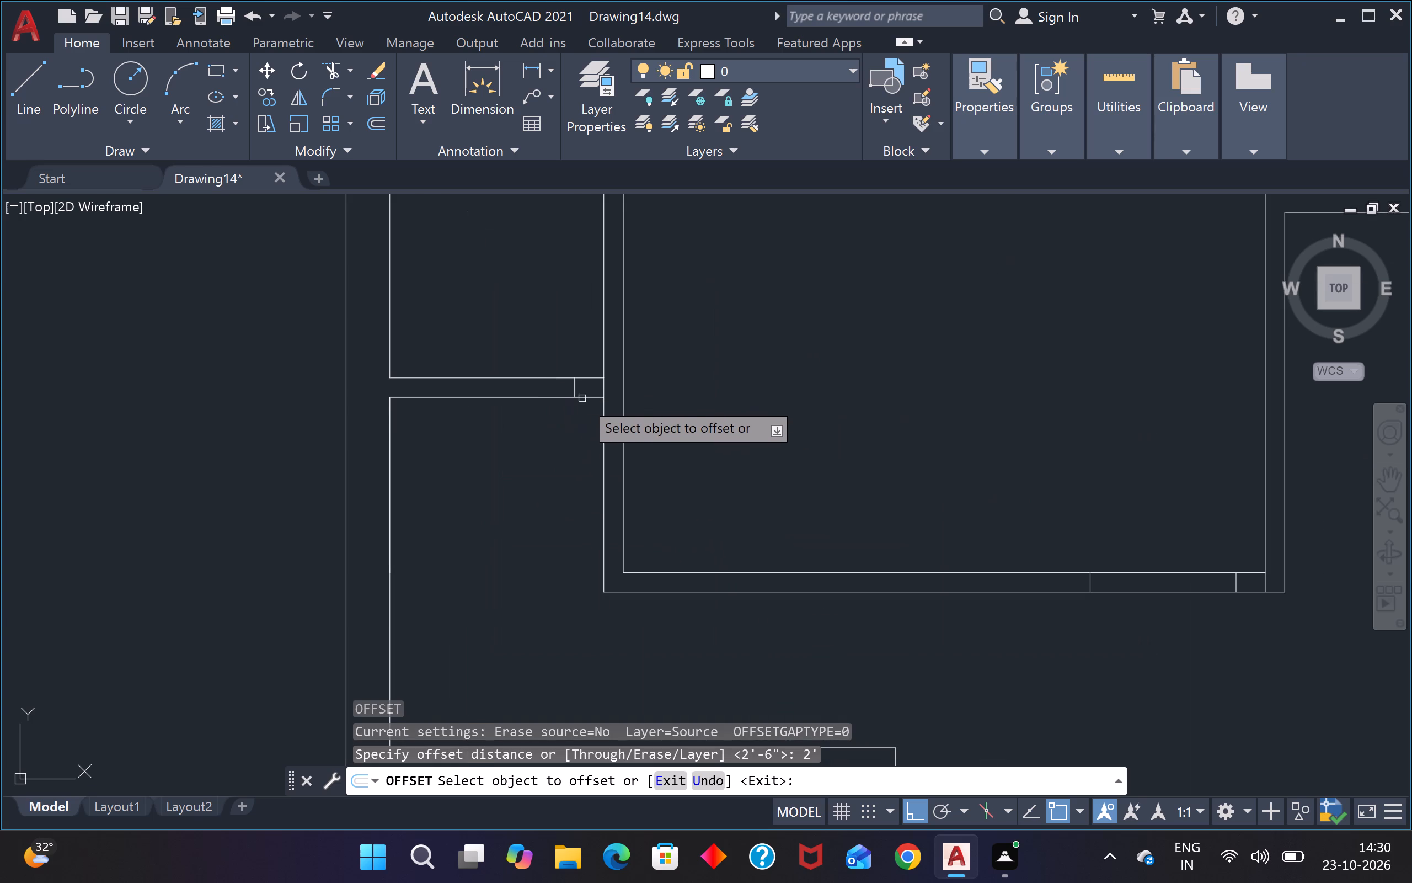
pyautogui.click(575, 387)
pyautogui.click(513, 384)
pyautogui.scroll(-3, 517, 384)
pyautogui.scroll(-1, 536, 469)
# Offset the 6" offset line on the bottom partition of the left one of the two small rooms 2' to the left.
pyautogui.scroll(1, 570, 490)
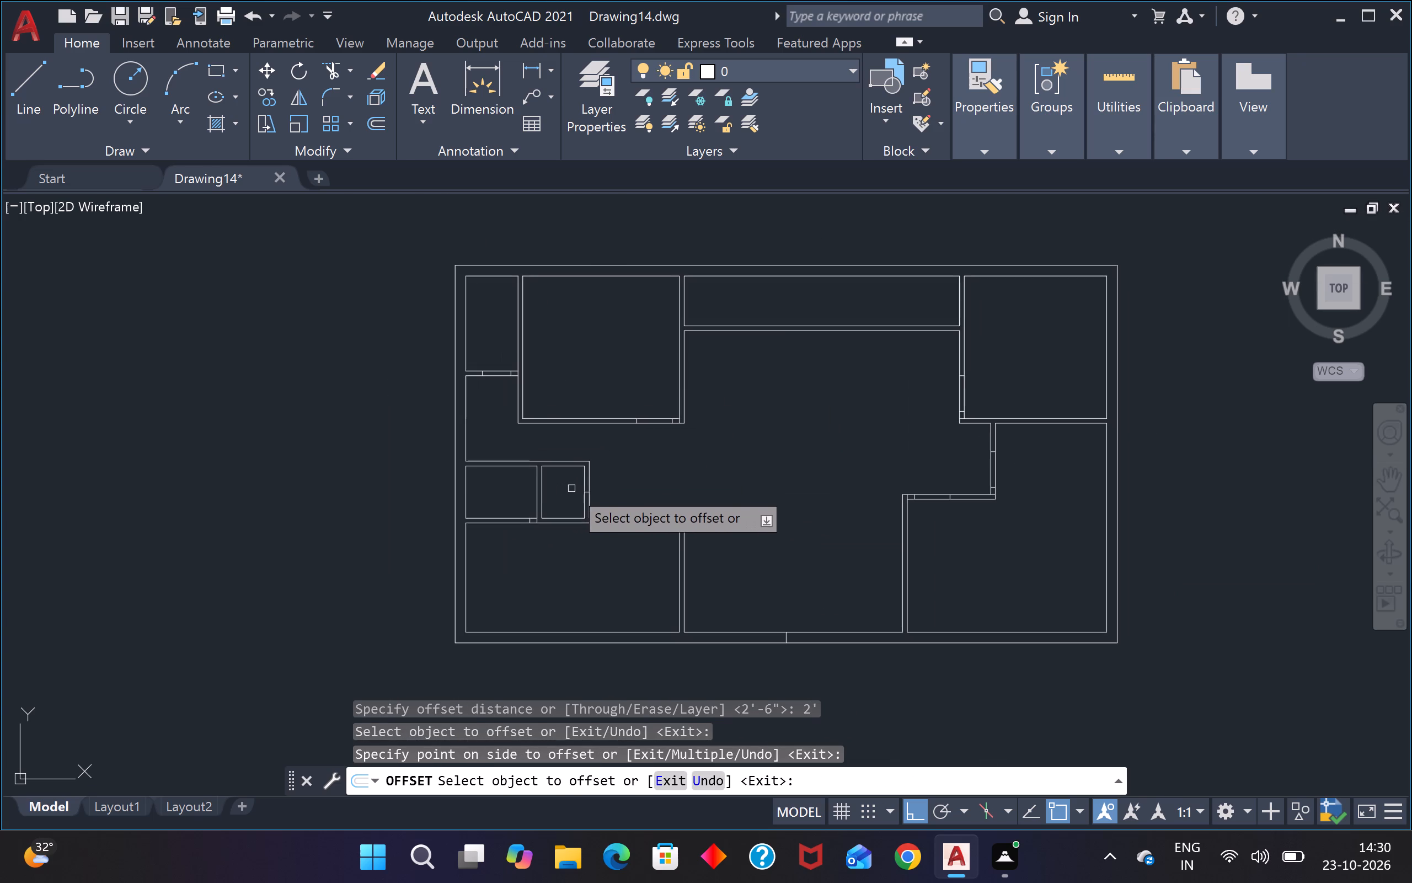
pyautogui.scroll(3, 528, 508)
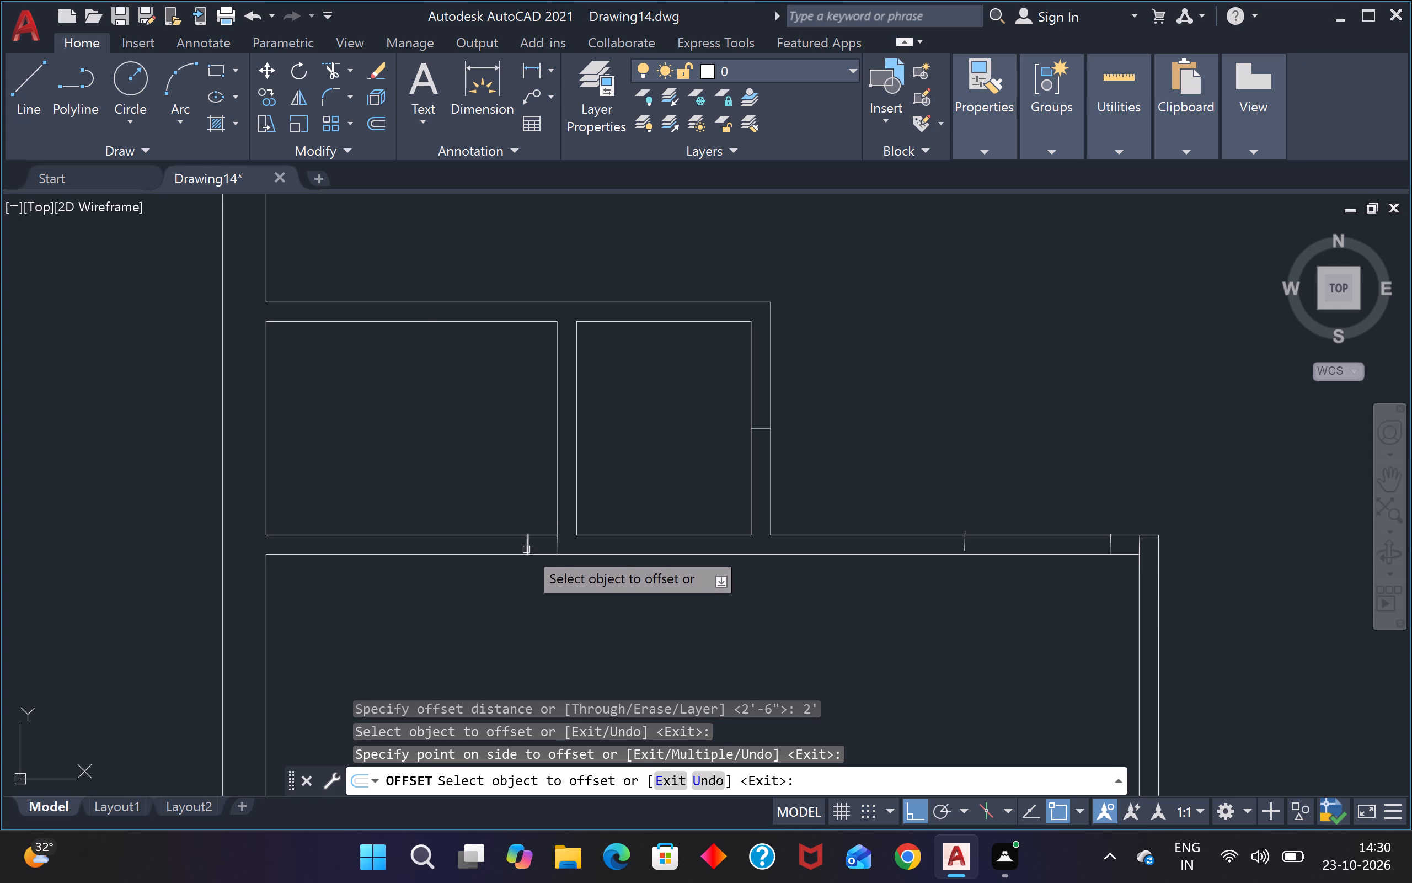
pyautogui.click(527, 546)
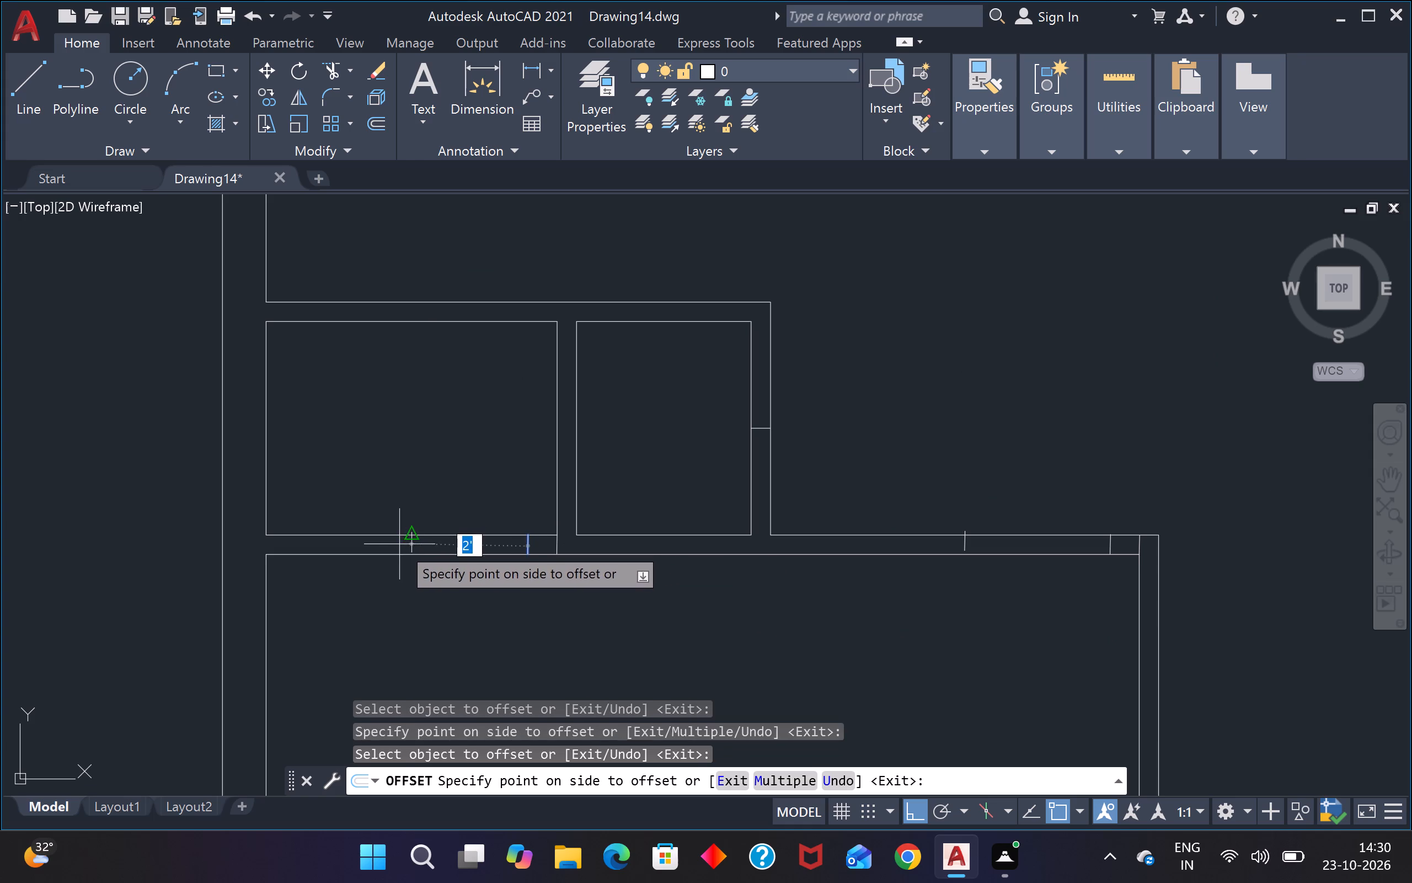
pyautogui.click(399, 544)
pyautogui.scroll(-4, 447, 530)
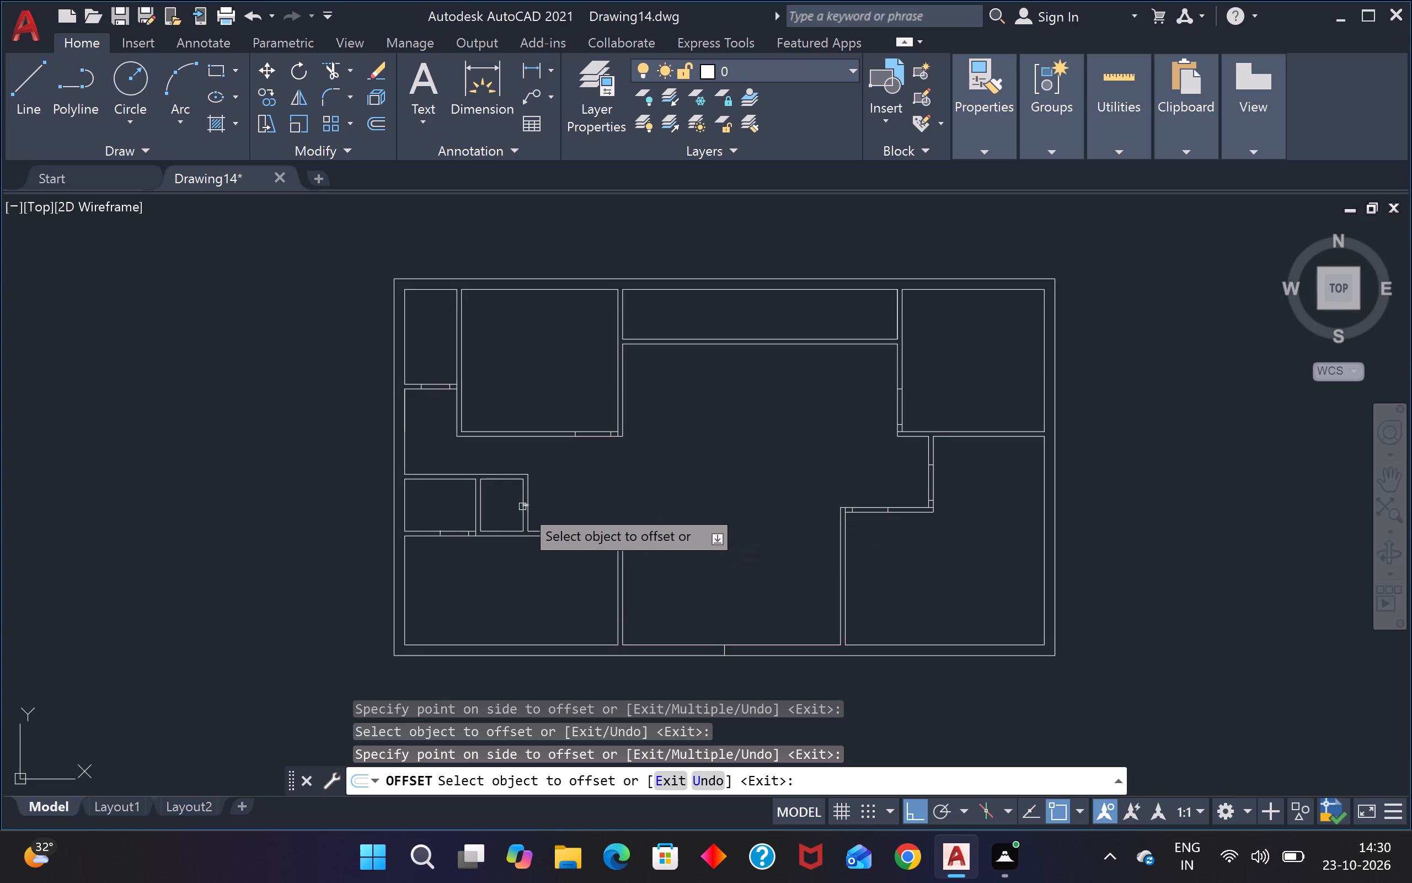
pyautogui.scroll(3, 523, 506)
pyautogui.press('Escape')
# Offset the middle line in the right partition of the right small room 1' upward and 1' downward.
pyautogui.write('o')
pyautogui.press('space')
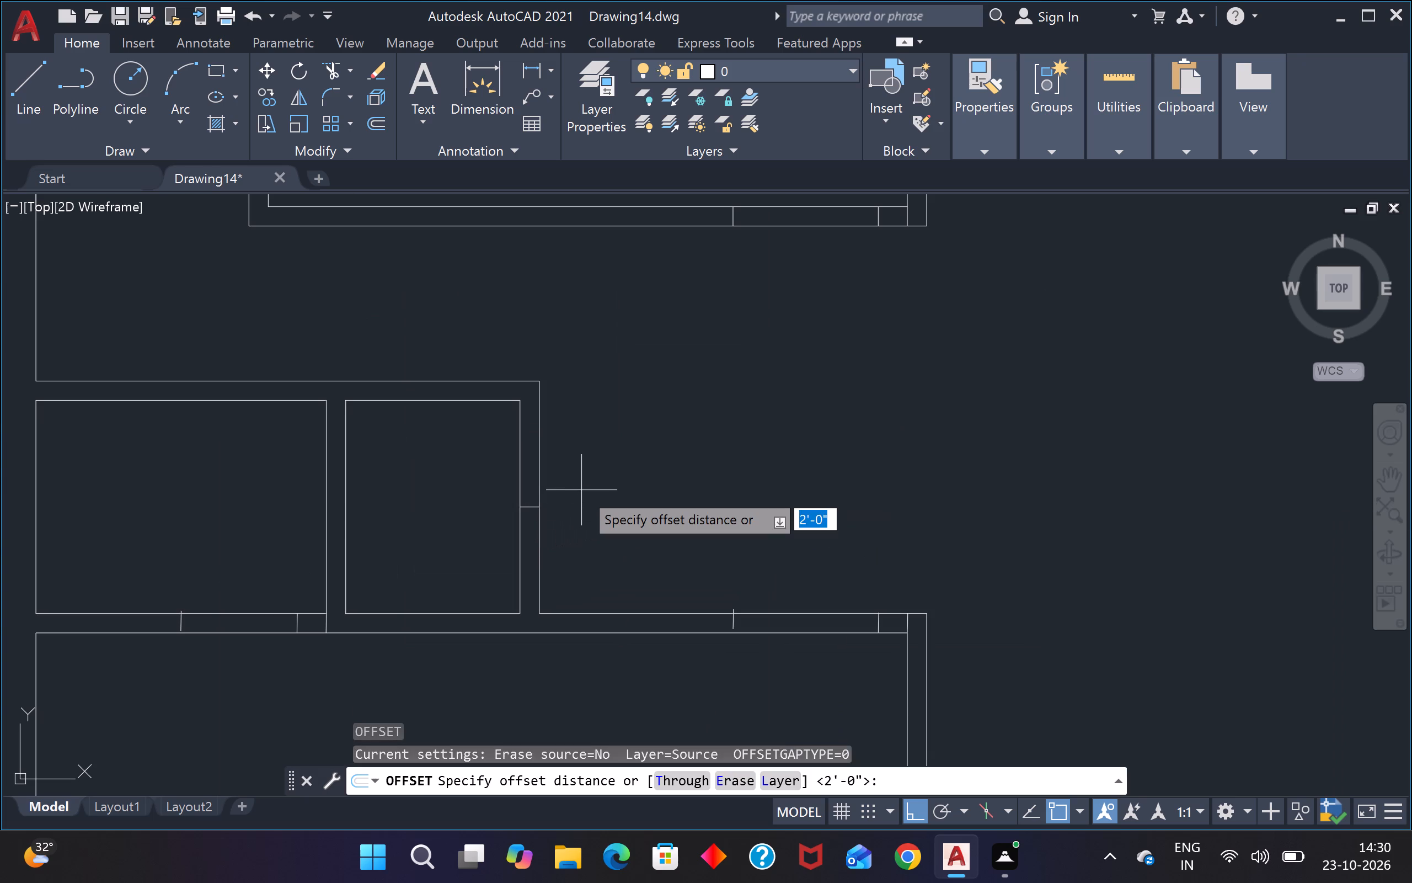
pyautogui.write("1'")
pyautogui.press('Return')
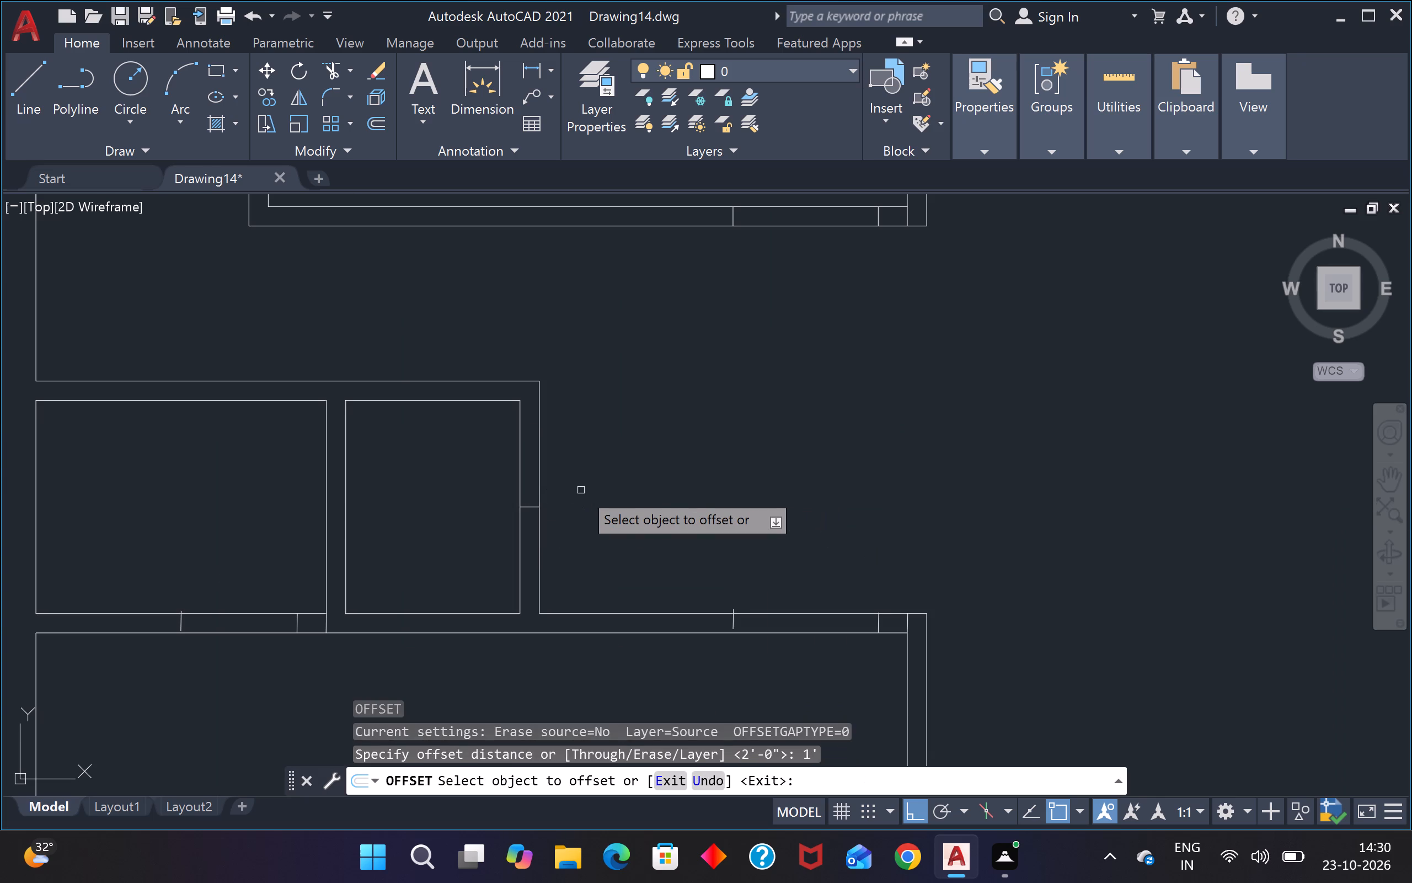
pyautogui.click(528, 504)
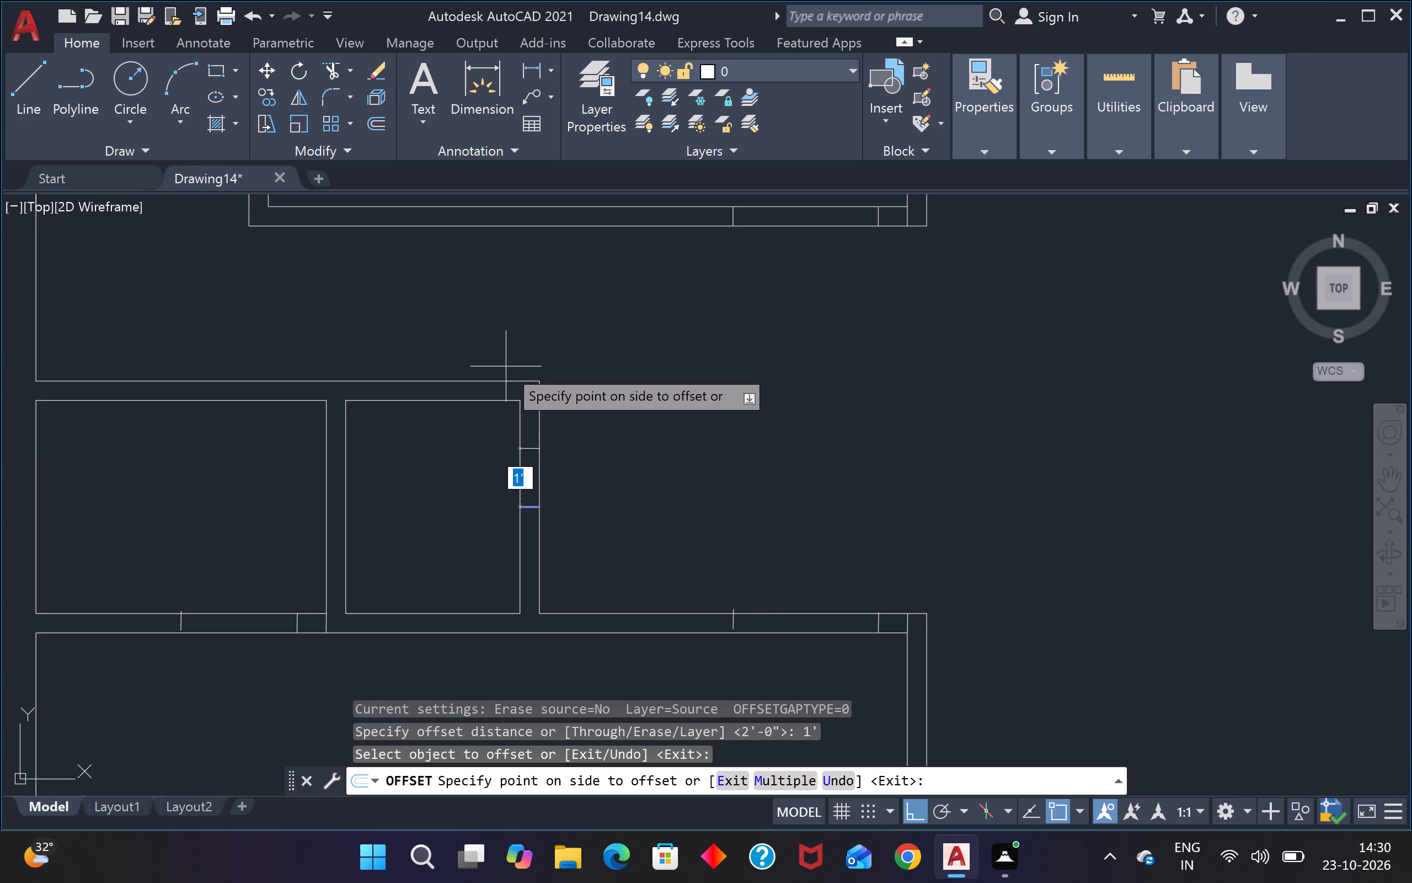
pyautogui.click(531, 353)
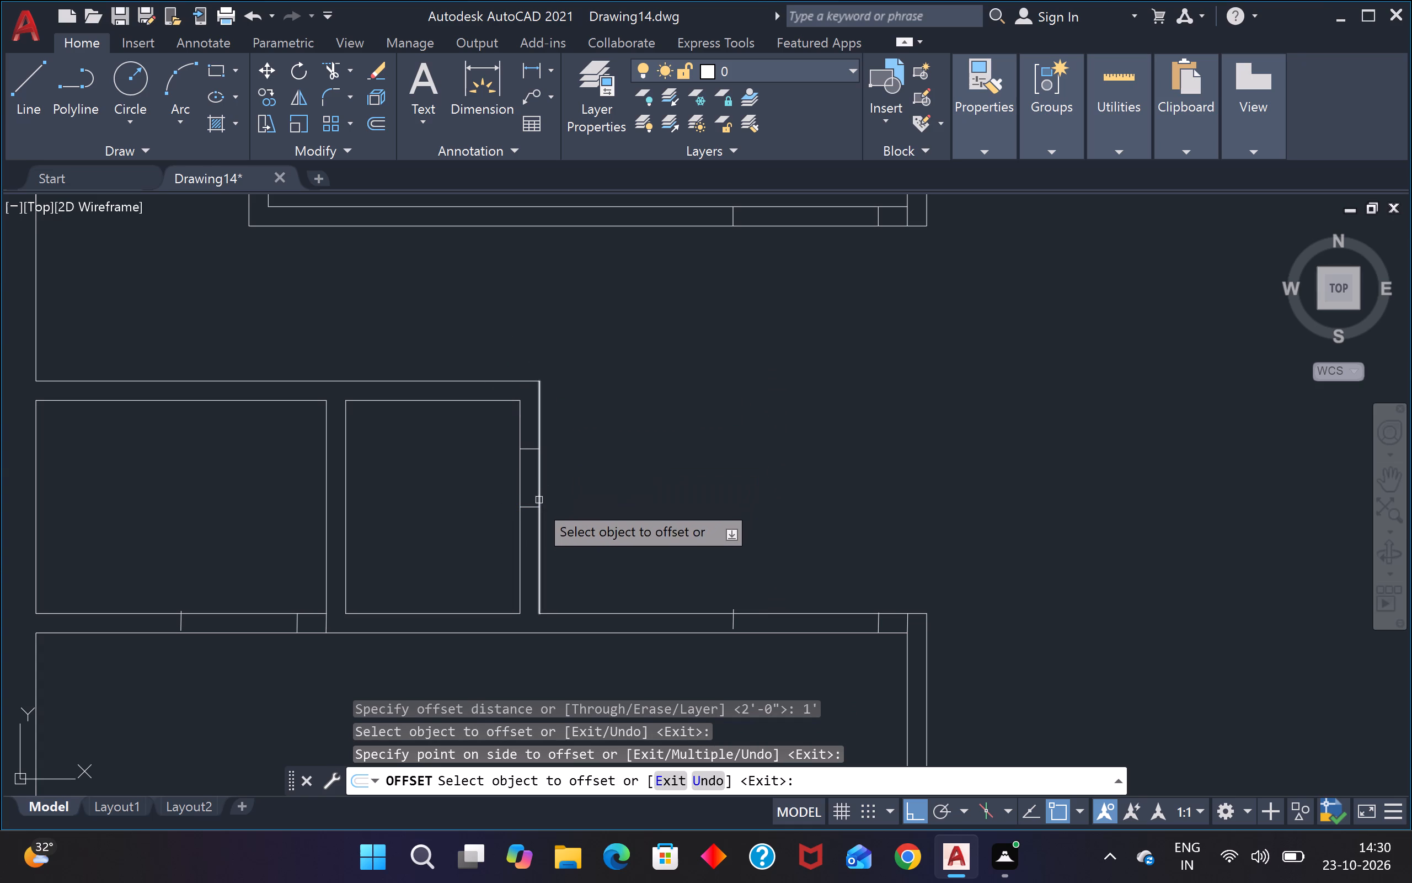
pyautogui.click(531, 508)
pyautogui.click(522, 650)
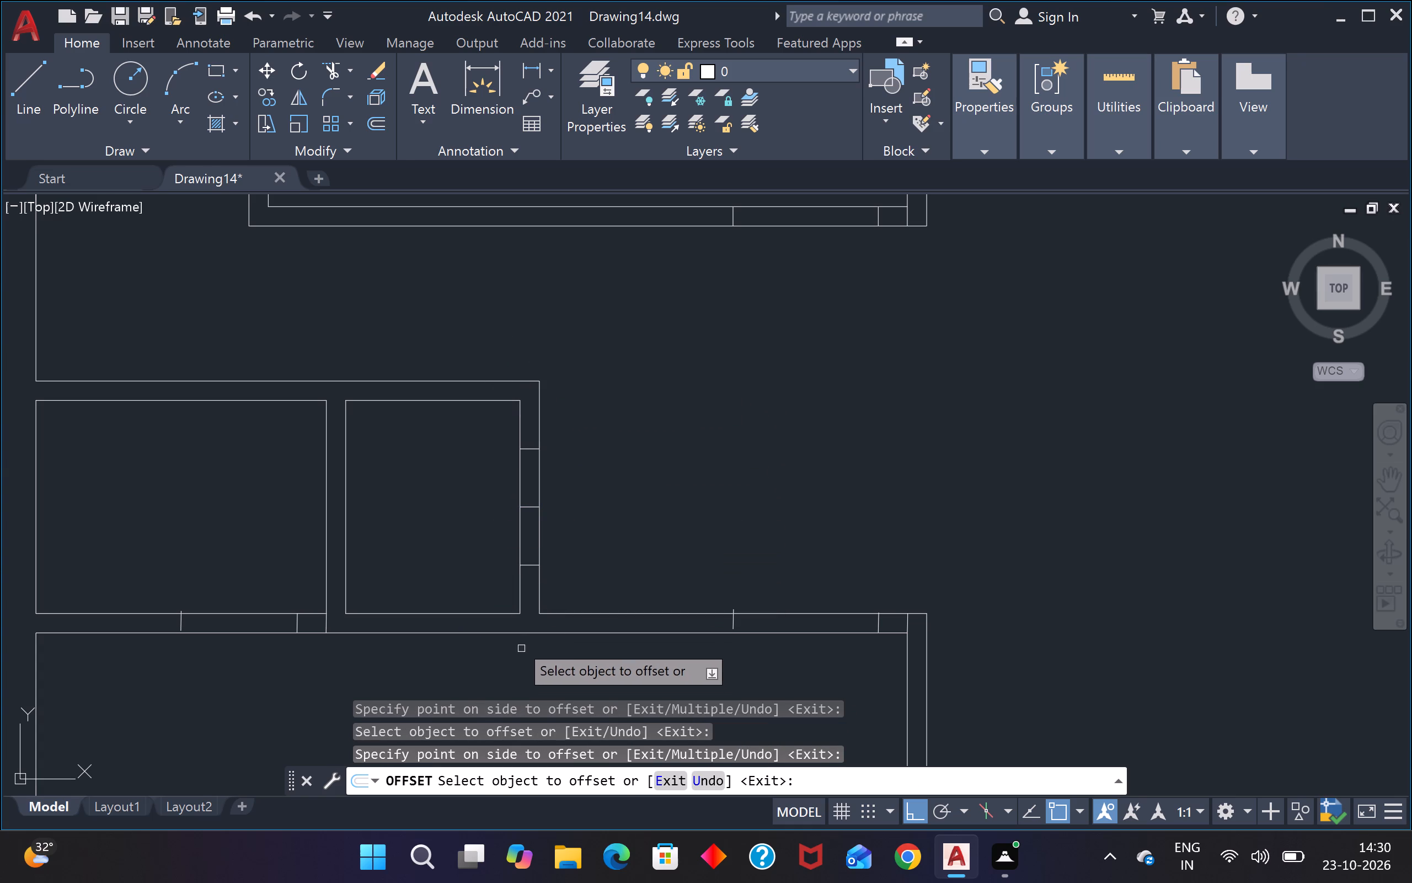
pyautogui.press('Escape')
pyautogui.press('Escape')
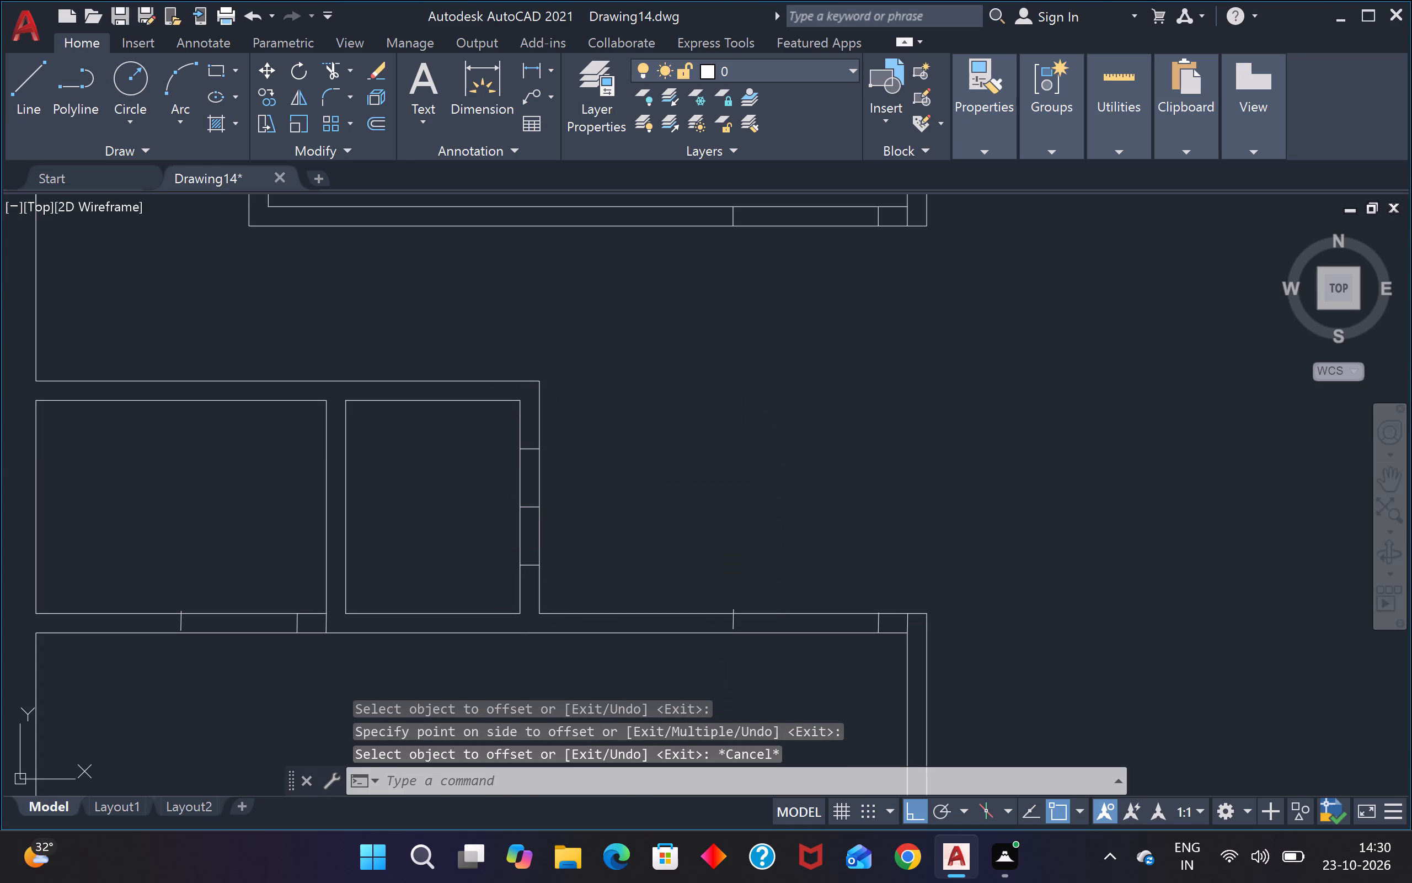
# Extend the left door line in the left small room's bottom partition down to the partition's lower line.
pyautogui.write('ex')
pyautogui.press('space')
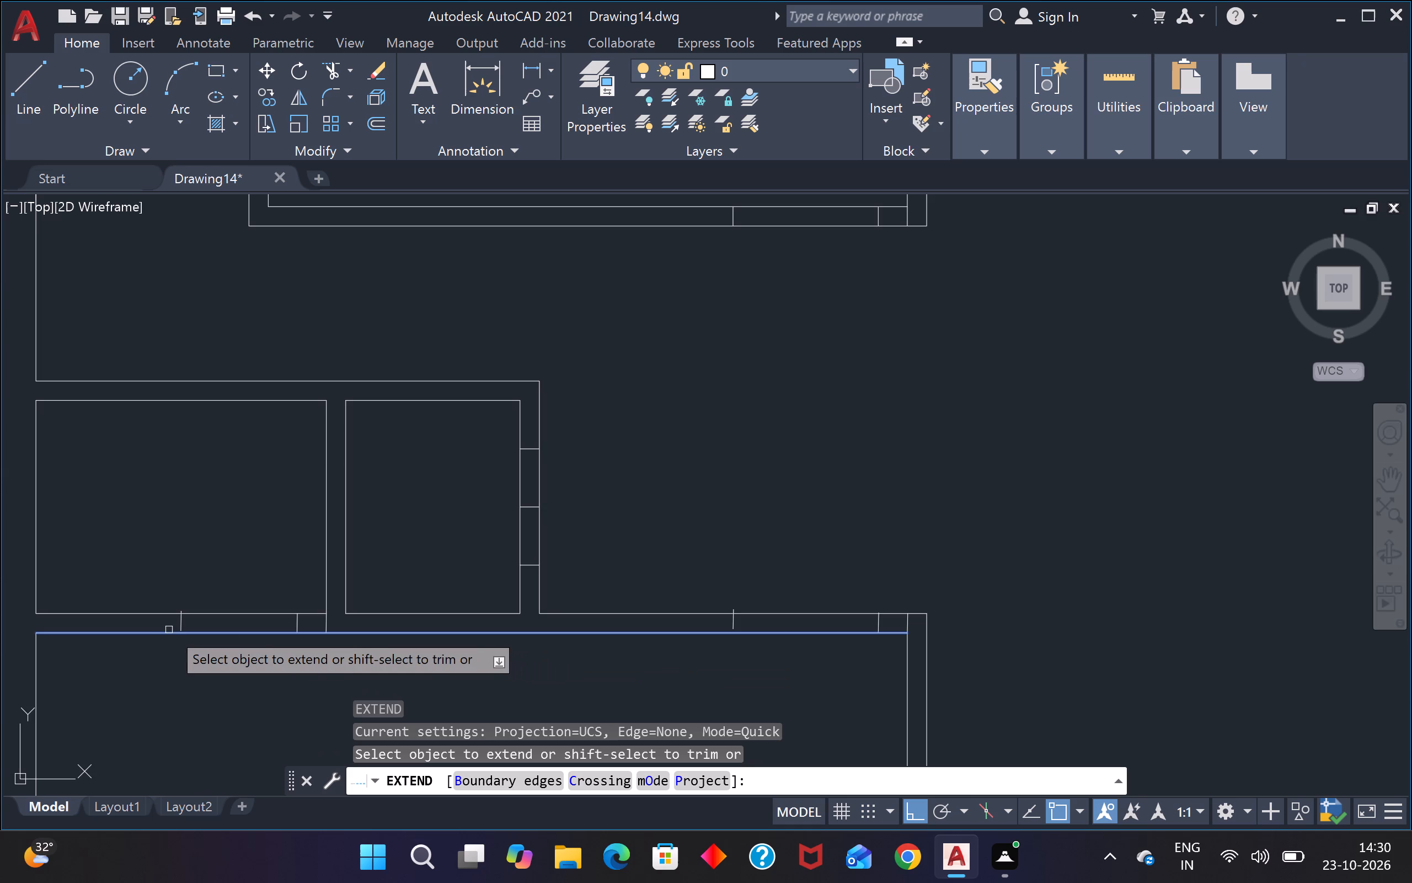
pyautogui.scroll(3, 172, 627)
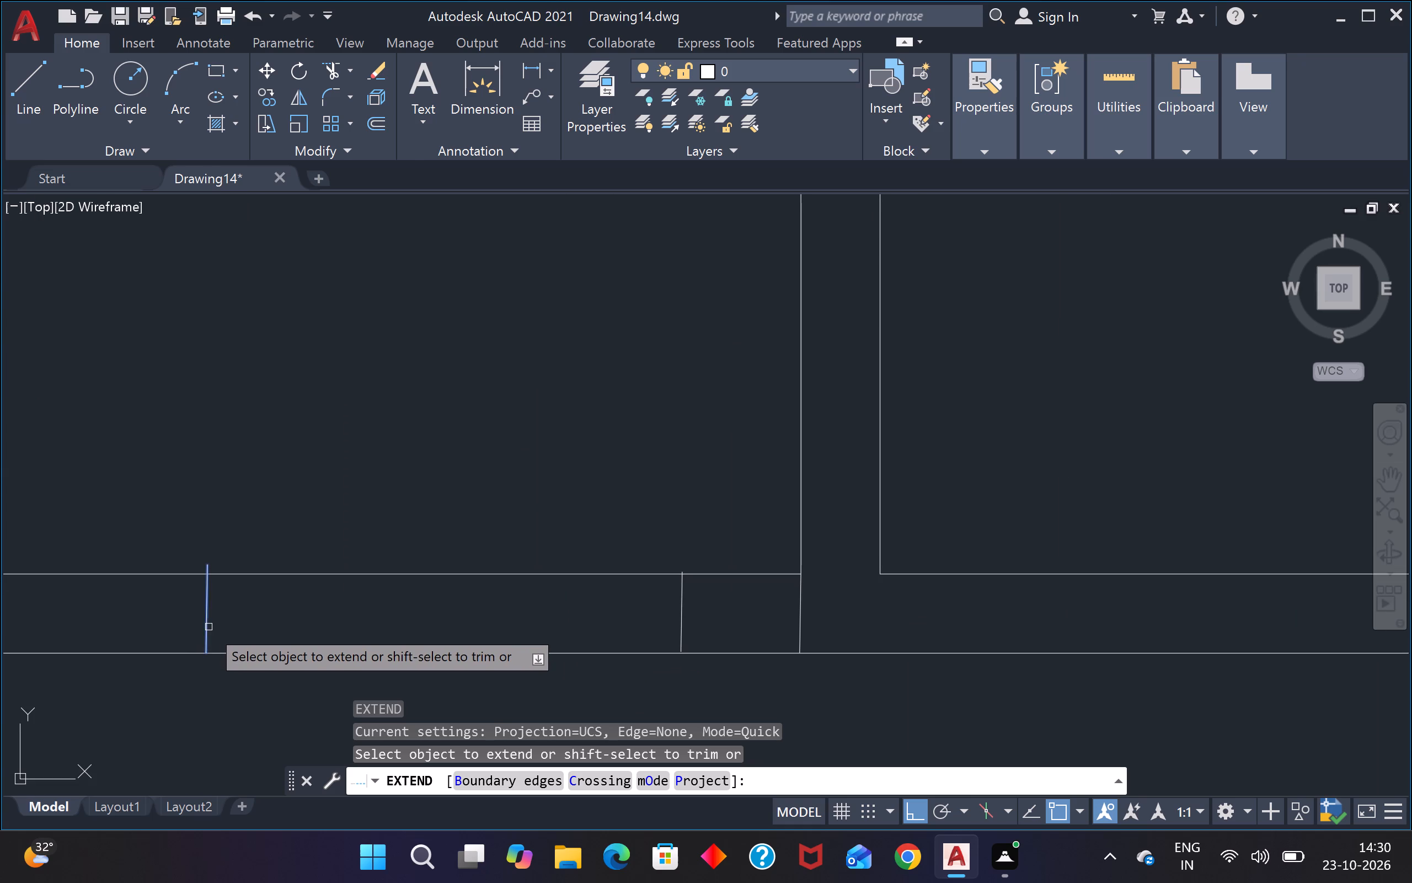
pyautogui.click(208, 627)
pyautogui.scroll(-3, 214, 627)
pyautogui.scroll(-3, 226, 583)
pyautogui.scroll(-2, 202, 289)
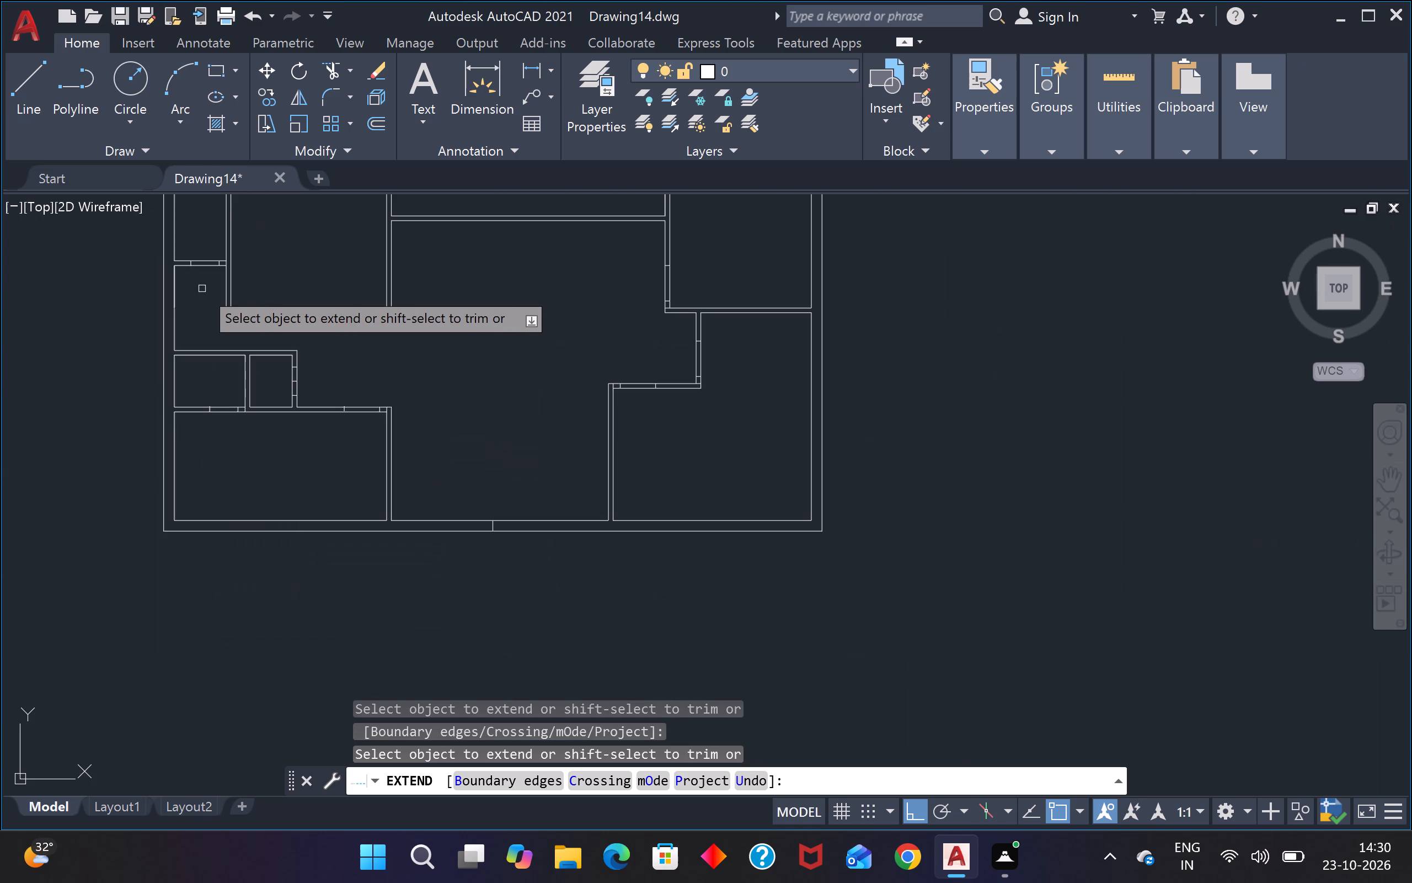
# Extend the left door line in the lower-left room's top partition down to the partition's lower line.
pyautogui.scroll(4, 185, 255)
pyautogui.scroll(-2, 677, 514)
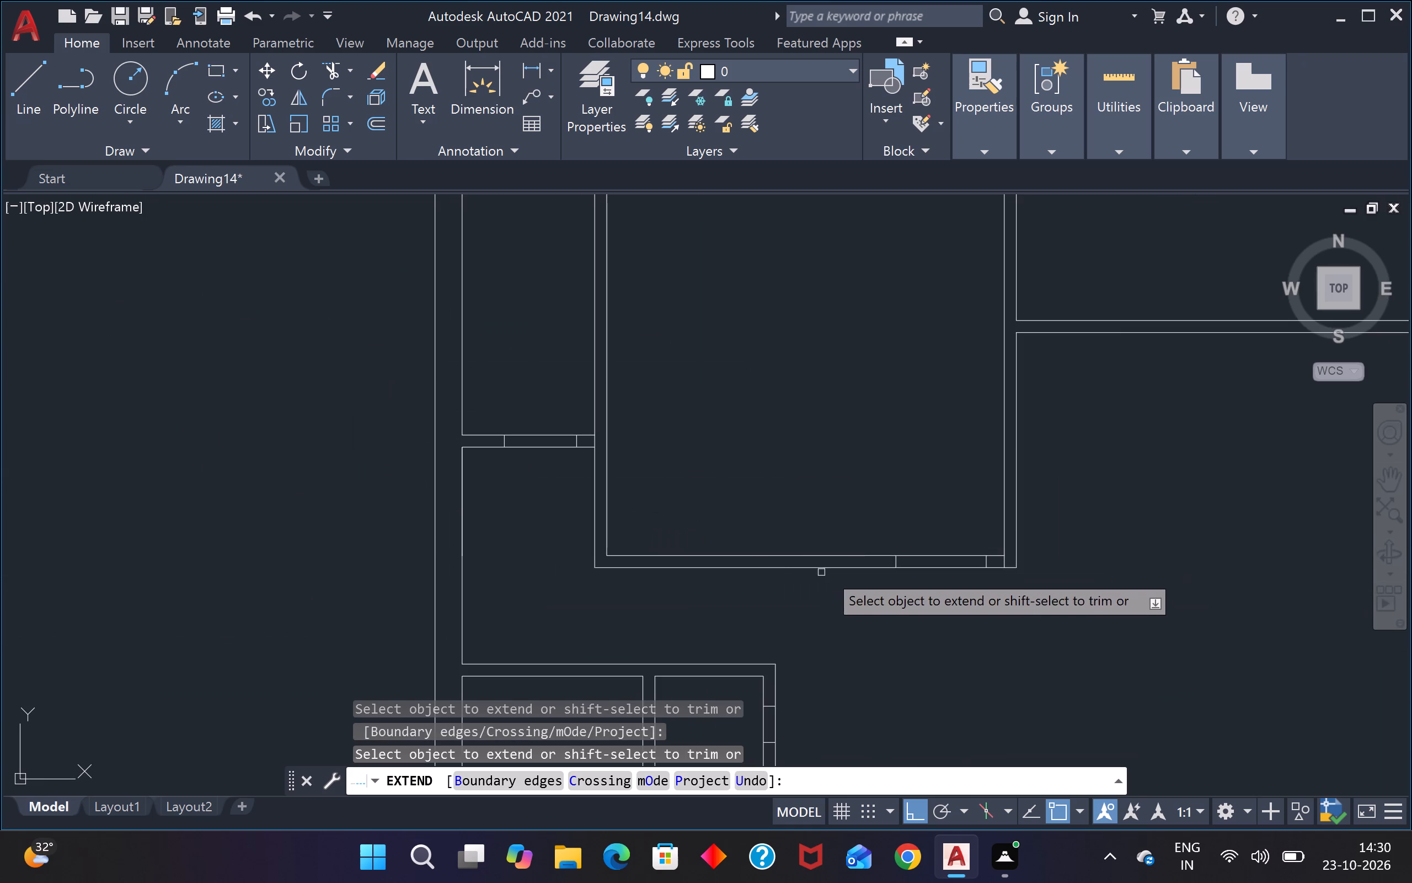
pyautogui.scroll(4, 918, 572)
pyautogui.scroll(-8, 865, 533)
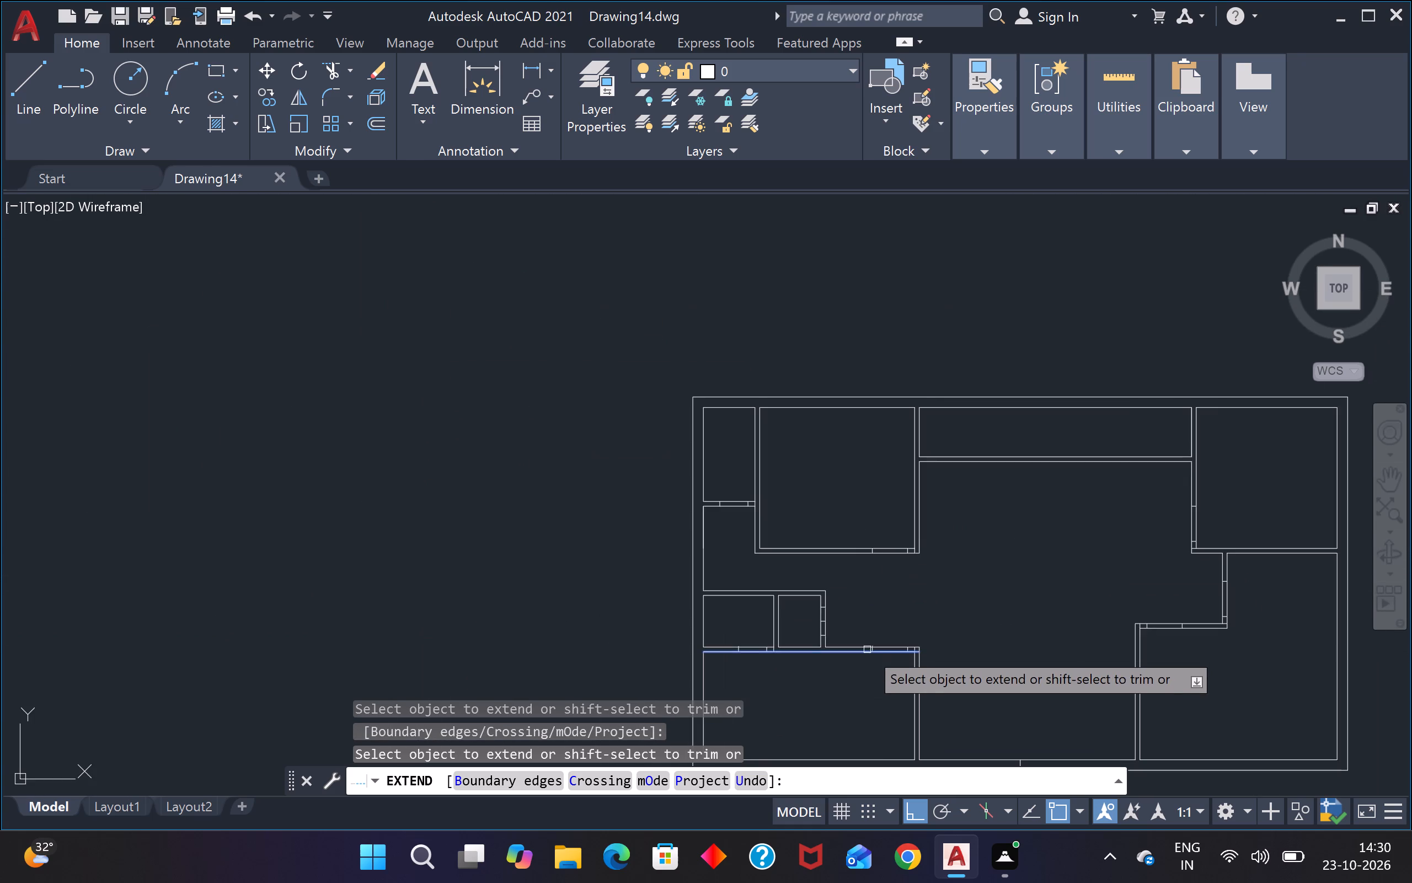
pyautogui.scroll(8, 874, 655)
pyautogui.click(785, 581)
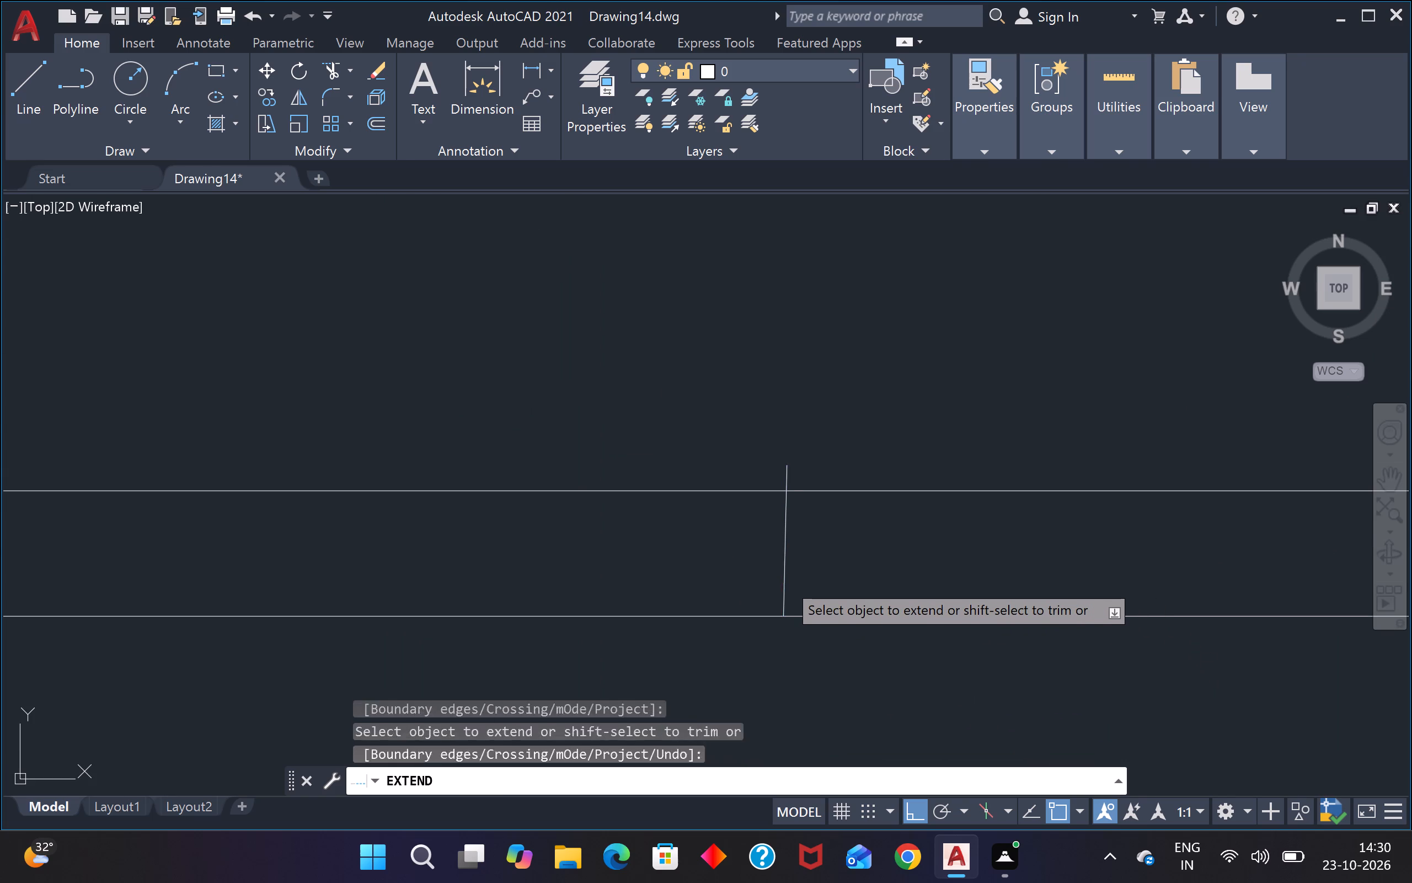
pyautogui.scroll(-11, 798, 577)
pyautogui.scroll(-3, 869, 562)
pyautogui.scroll(-2, 925, 534)
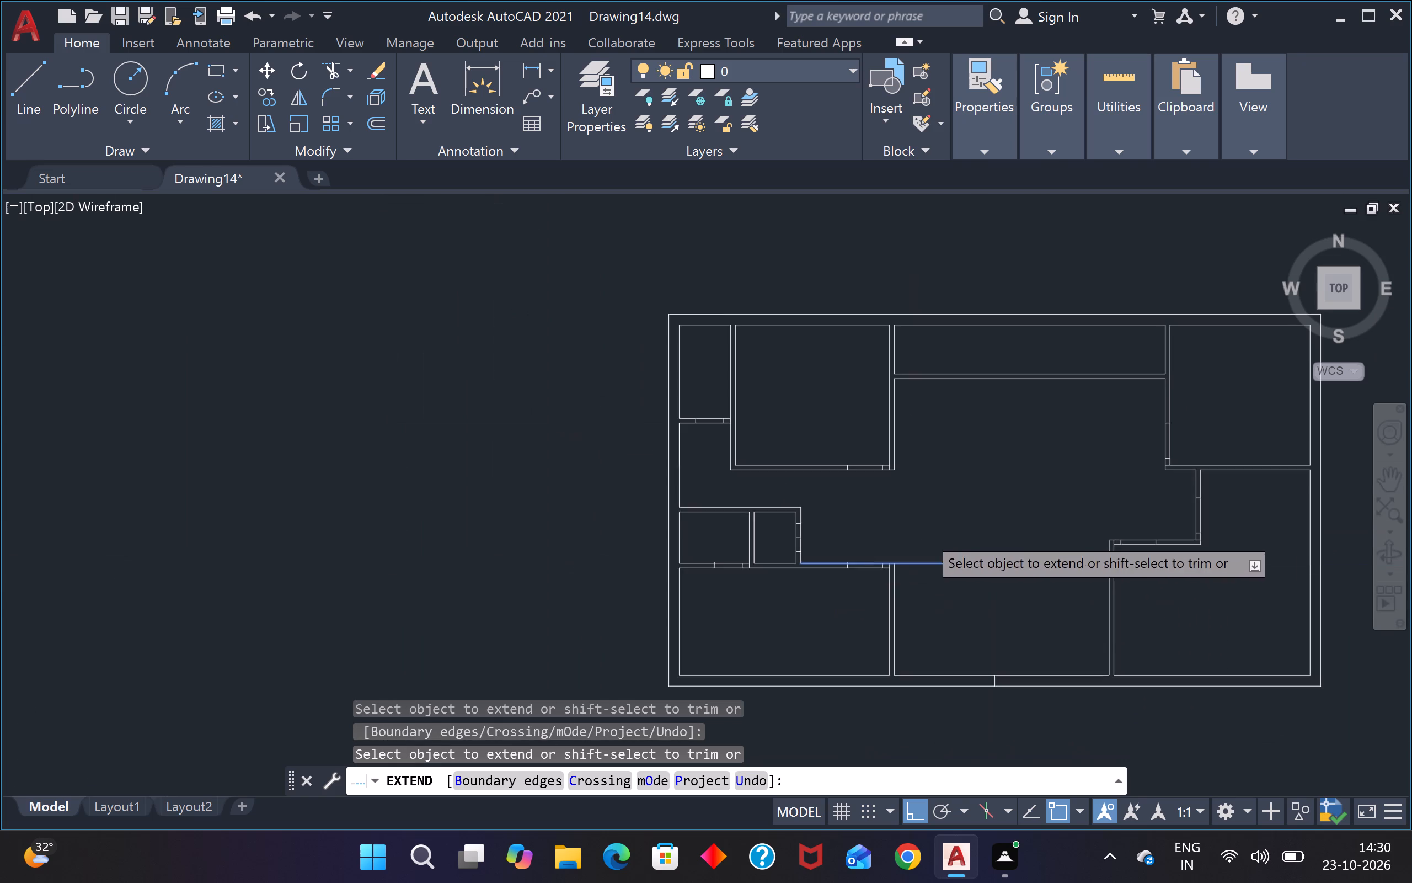
pyautogui.scroll(4, 1109, 538)
pyautogui.scroll(-2, 1083, 535)
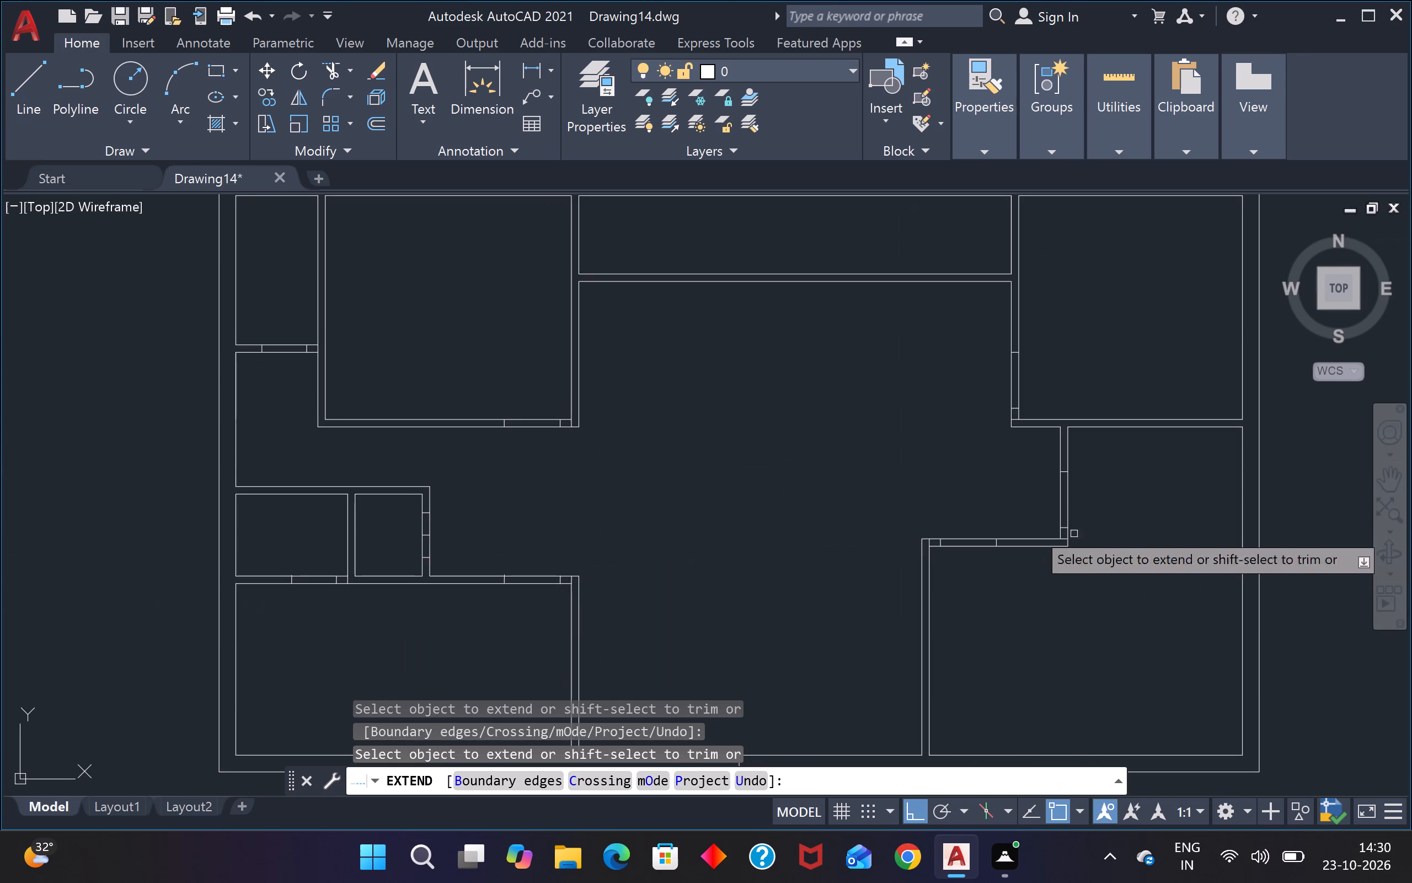
pyautogui.scroll(-3, 349, 521)
pyautogui.scroll(2, 352, 519)
pyautogui.press('Escape')
pyautogui.press('Escape')
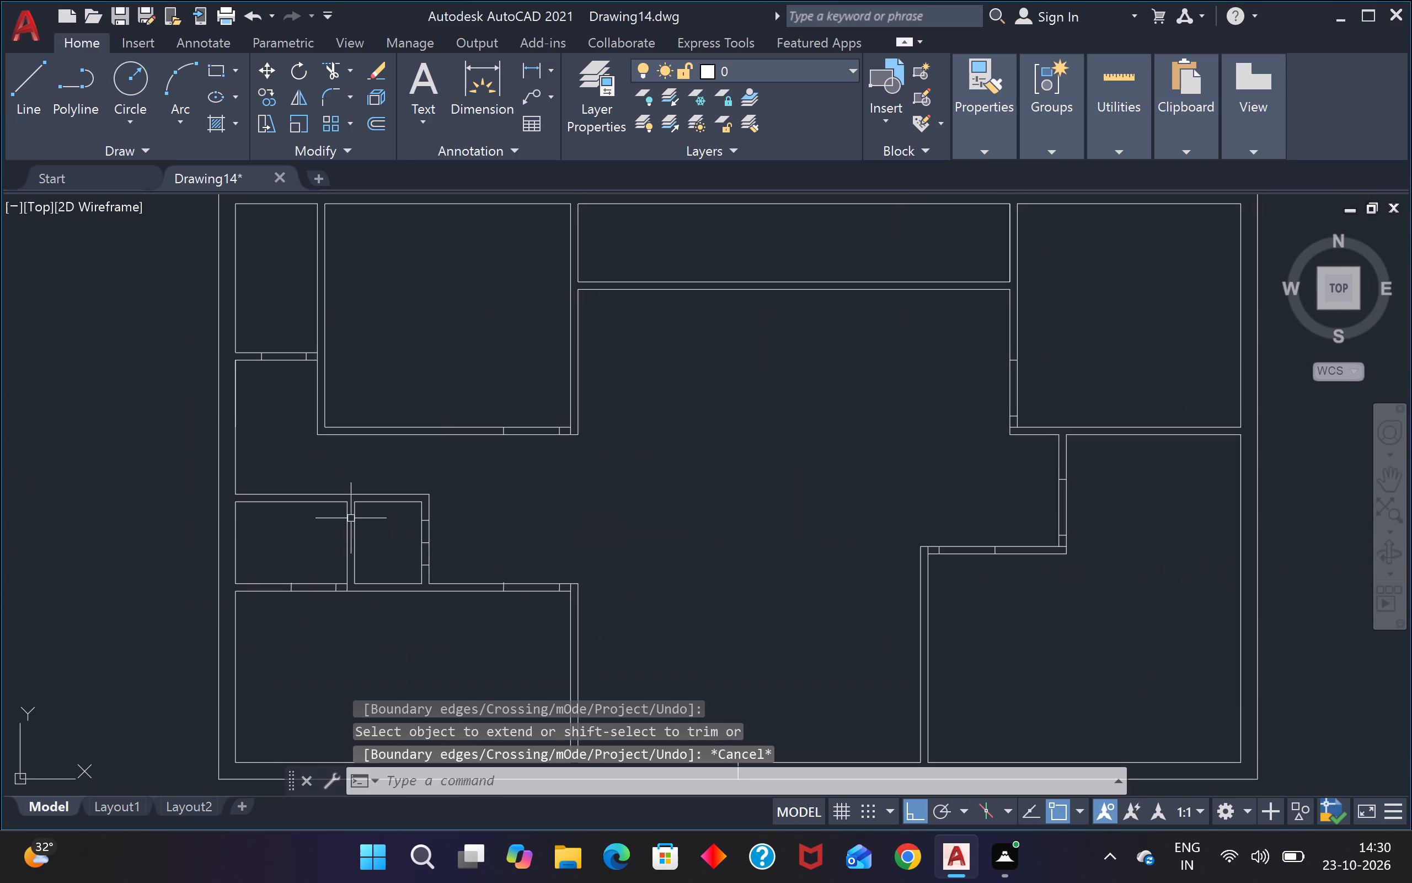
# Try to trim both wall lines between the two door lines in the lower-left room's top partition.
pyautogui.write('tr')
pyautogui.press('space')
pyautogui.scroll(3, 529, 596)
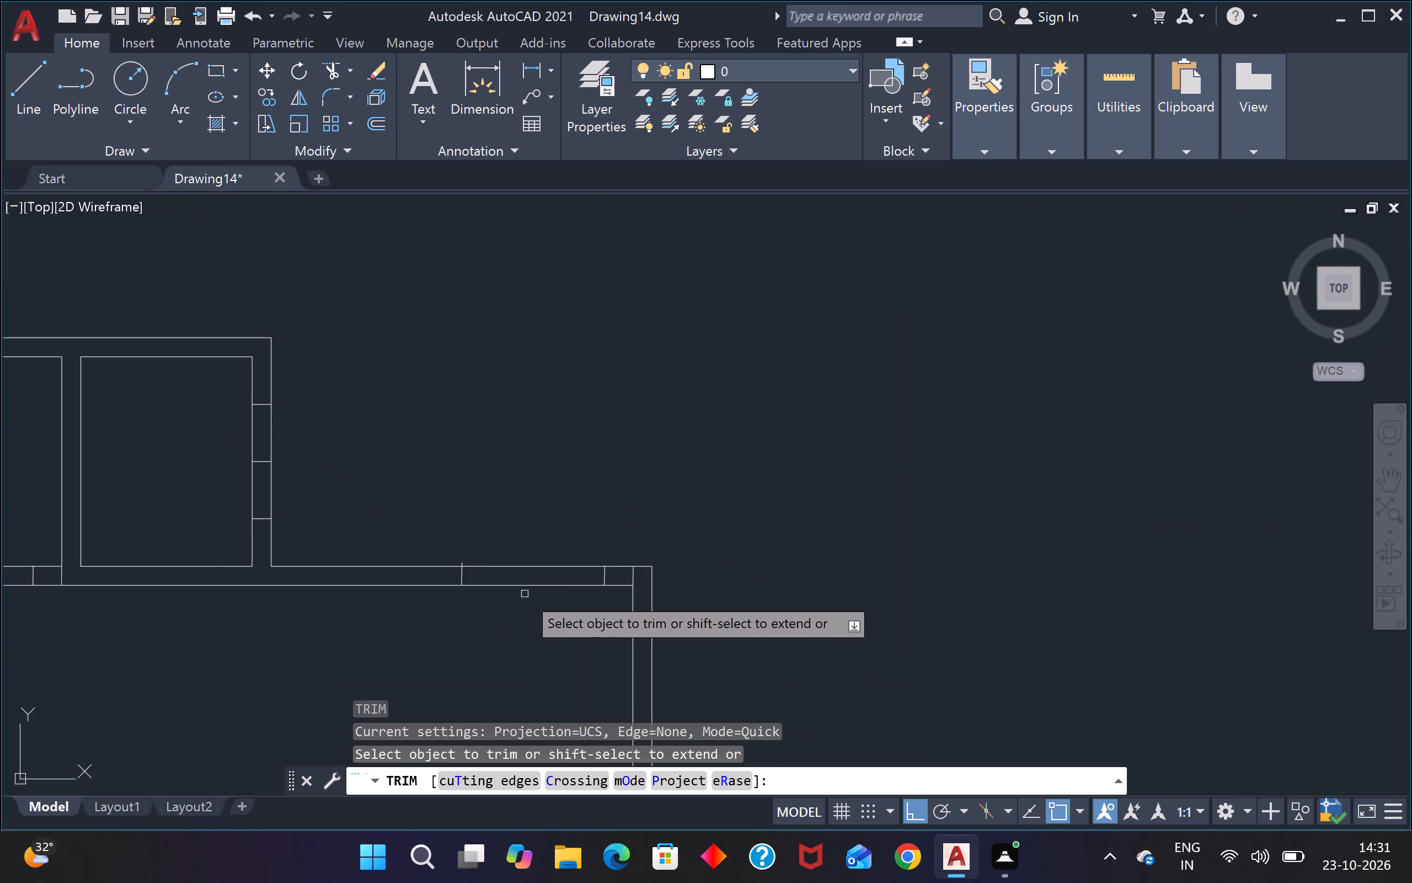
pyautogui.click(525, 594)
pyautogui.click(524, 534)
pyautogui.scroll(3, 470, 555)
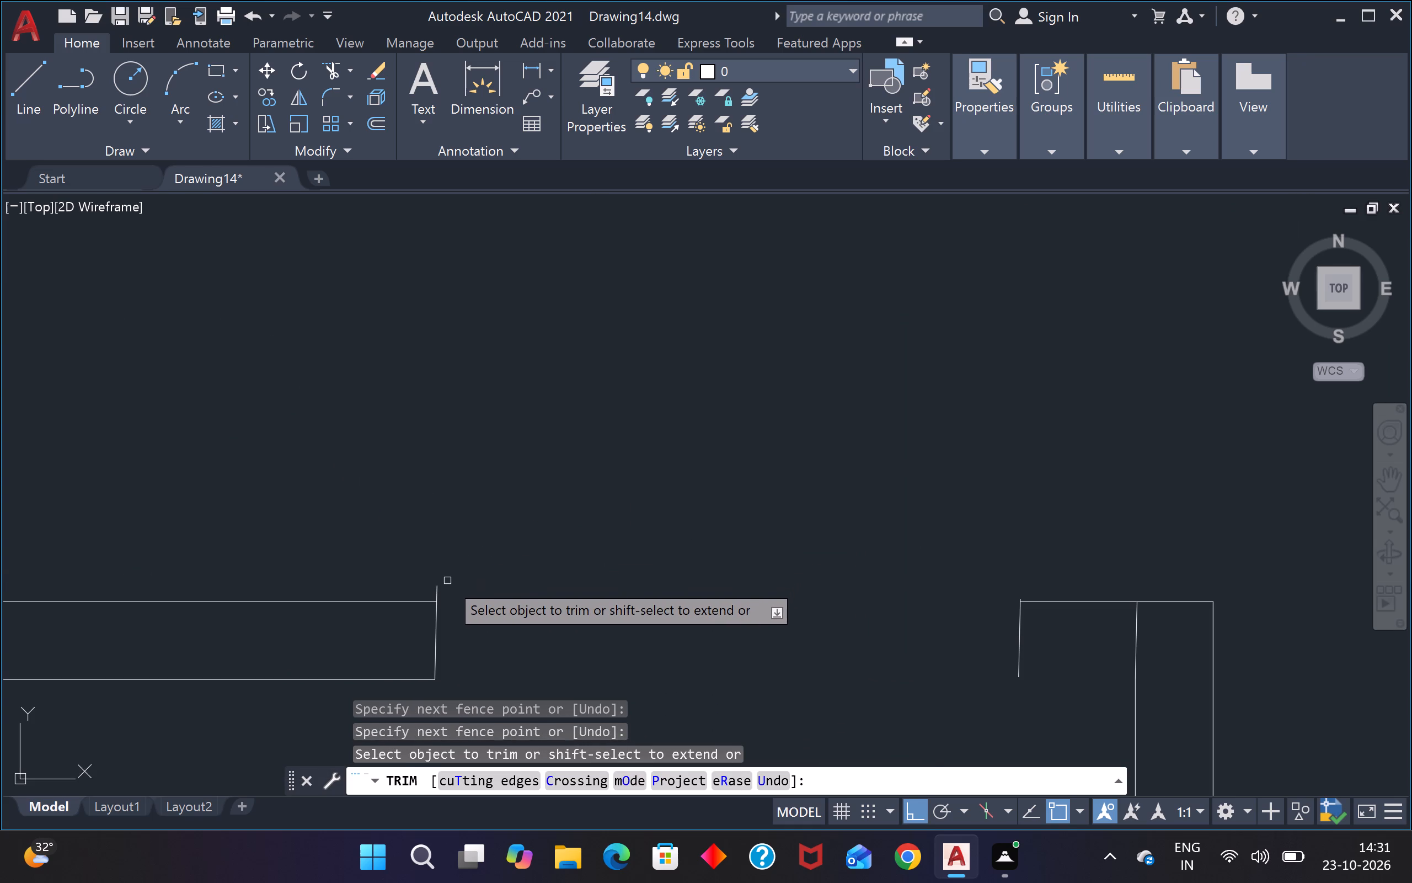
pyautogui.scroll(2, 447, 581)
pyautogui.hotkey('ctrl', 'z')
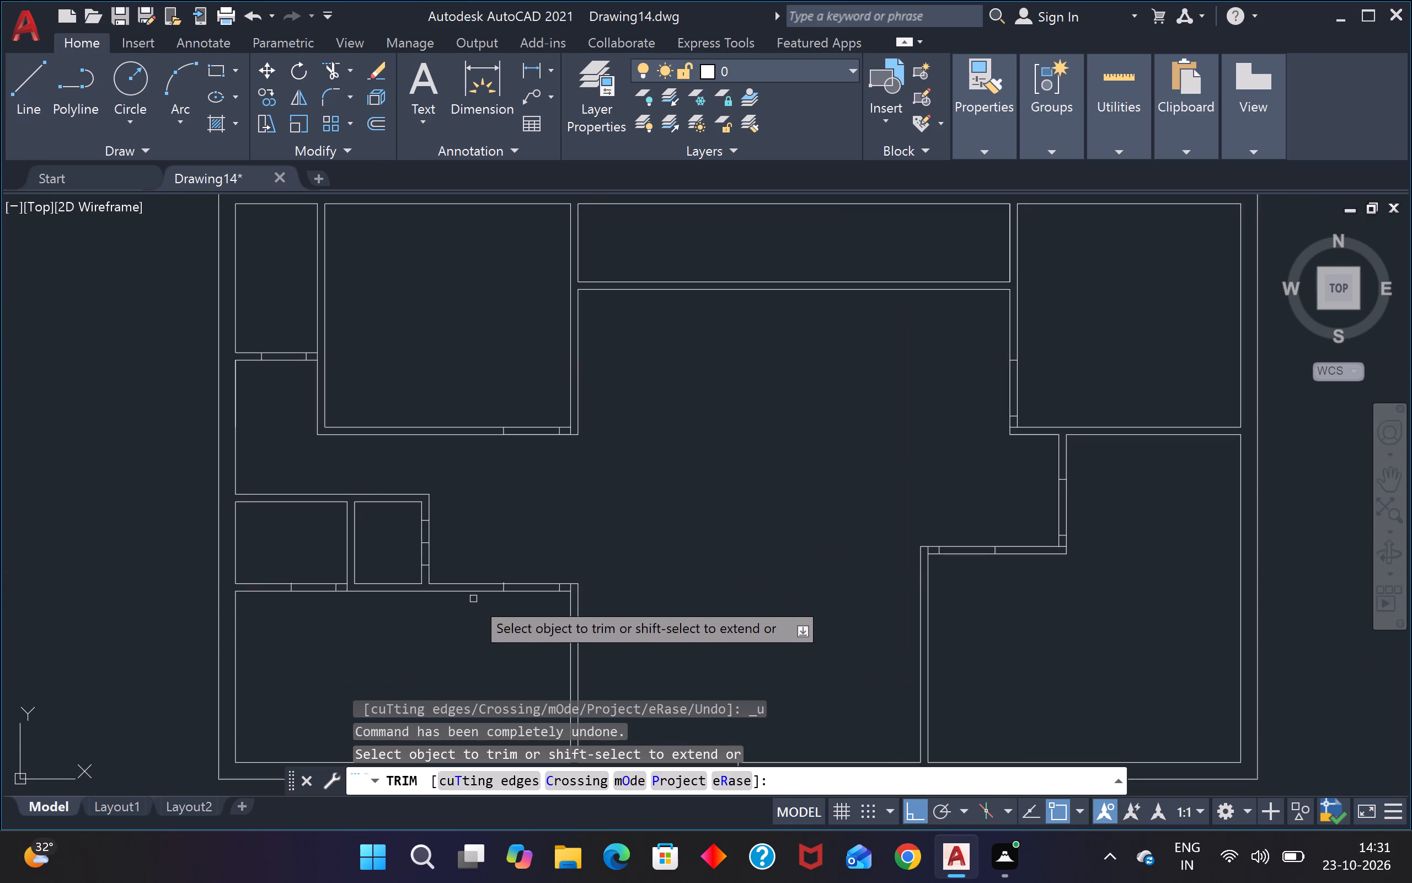
# Extend the right door line in the lower-left room's top partition down to the partition's lower line.
pyautogui.scroll(-3, 579, 531)
pyautogui.scroll(4, 544, 561)
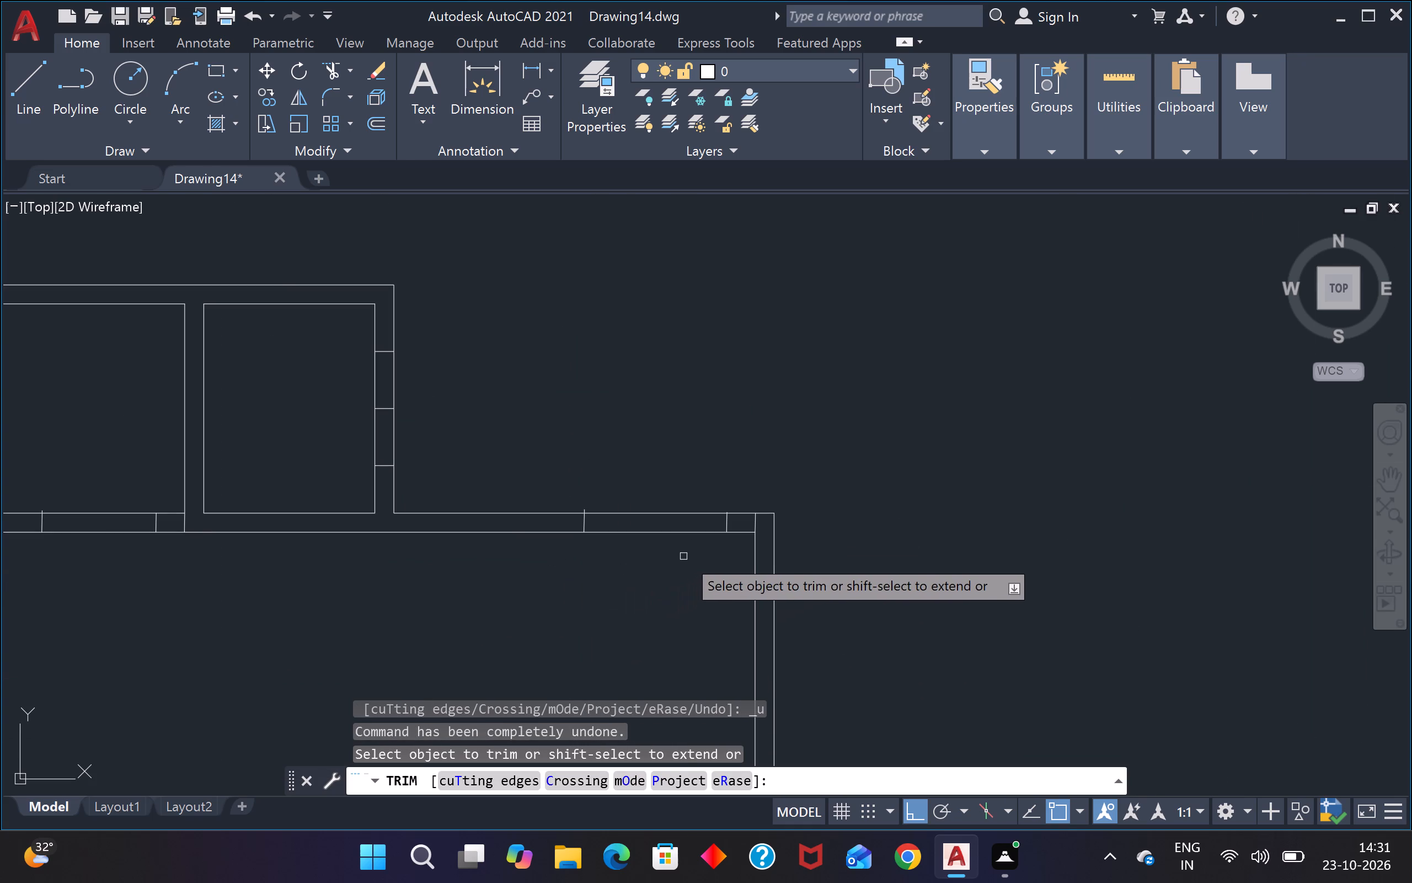
pyautogui.keyDown('shift'); pyautogui.scroll(3, 716, 542); pyautogui.keyUp('shift')
pyautogui.keyDown('shift'); pyautogui.click(757, 476); pyautogui.keyUp('shift')
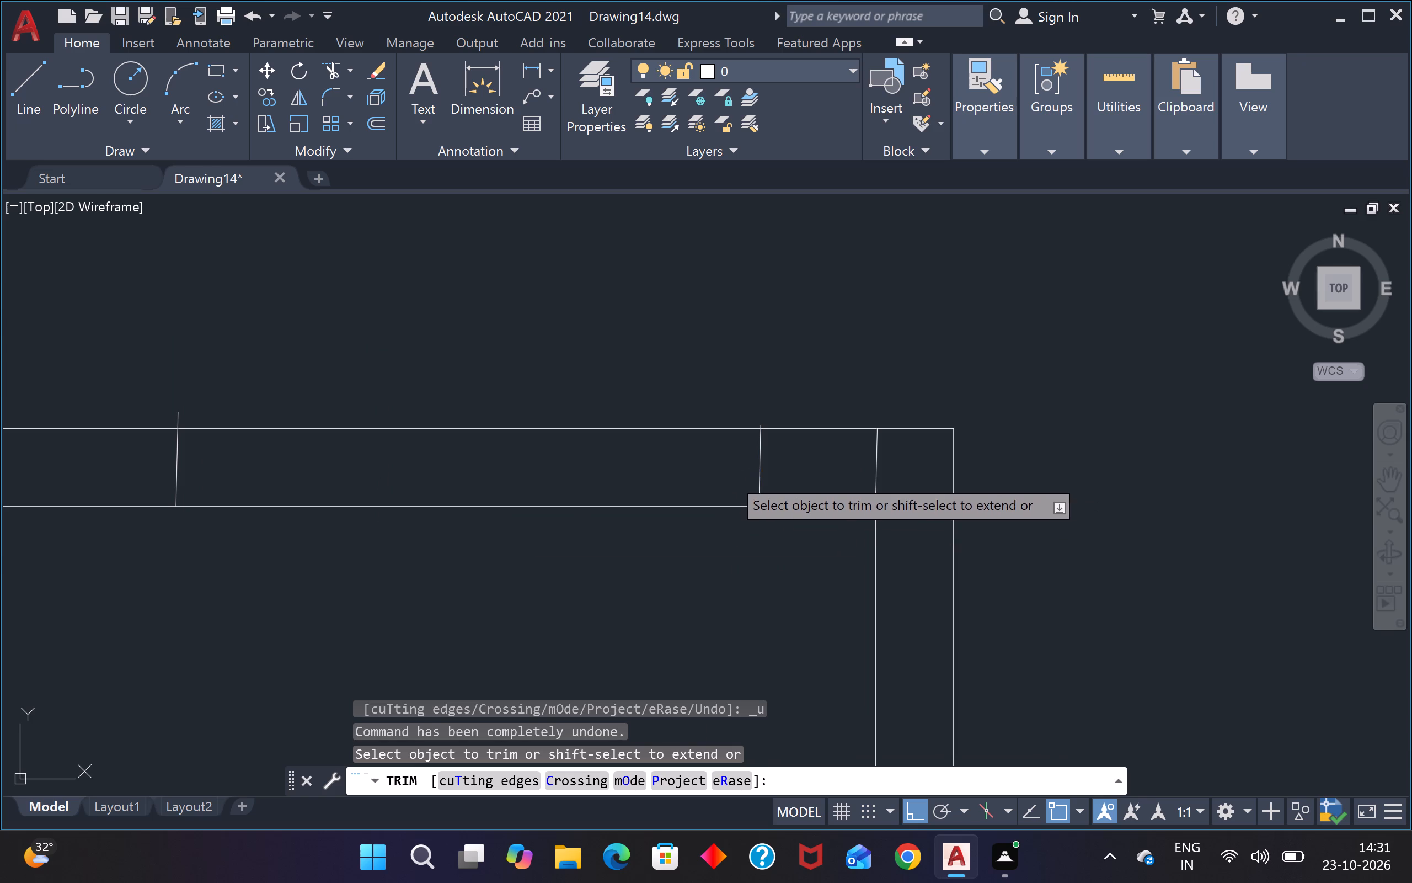
# Trim both wall lines between the door lines in the lower-left room's top partition to open the doorway.
pyautogui.moveTo(361, 575); pyautogui.dragTo(370, 554)
pyautogui.click(429, 418)
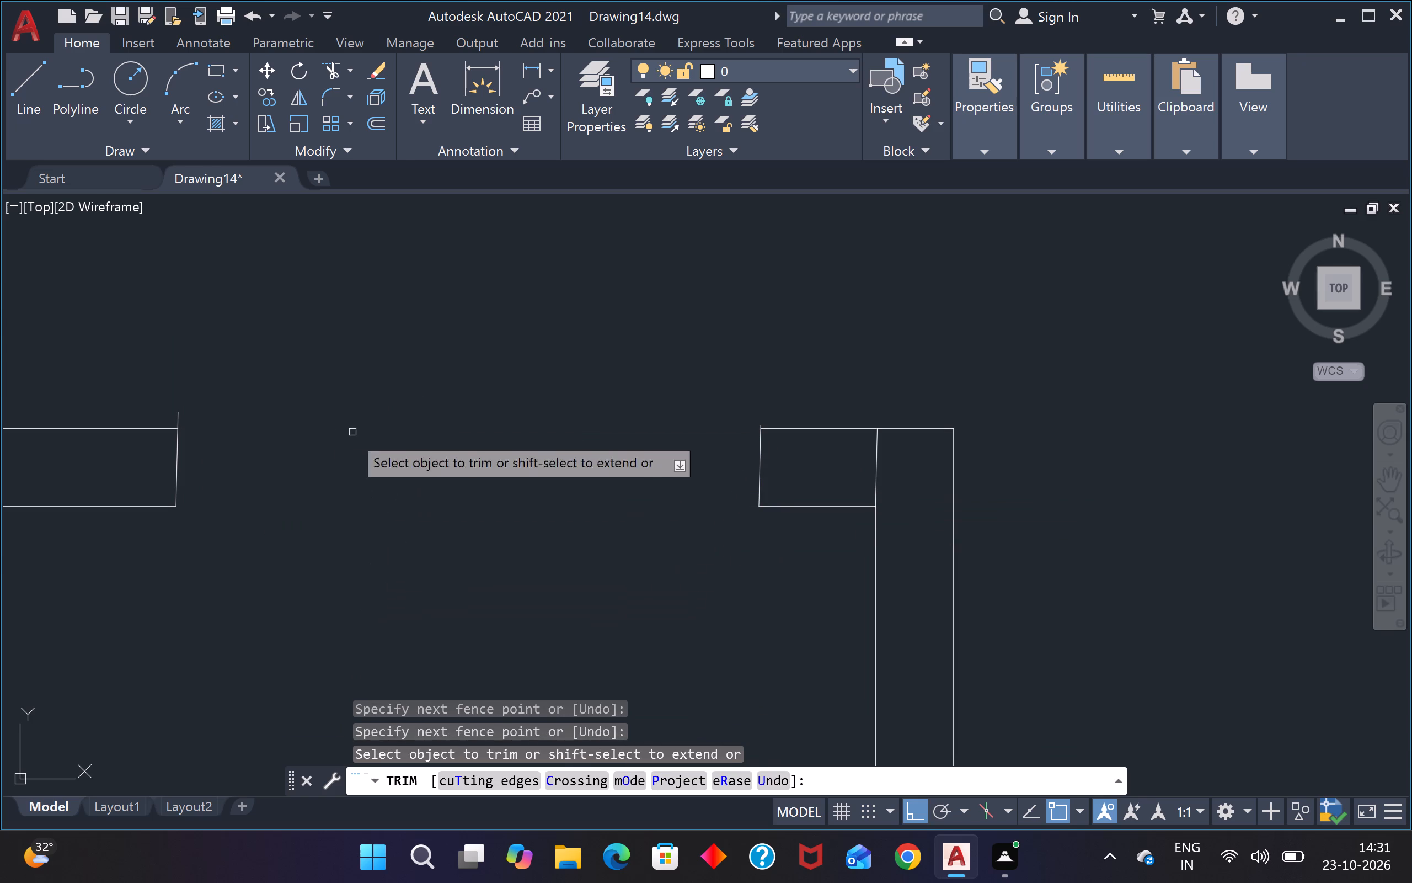
# Trim the ends of both door lines protruding above the top partition at the lower-left room's doorway.
pyautogui.scroll(2, 174, 404)
pyautogui.moveTo(173, 443); pyautogui.dragTo(181, 443)
pyautogui.moveTo(216, 439); pyautogui.dragTo(218, 438)
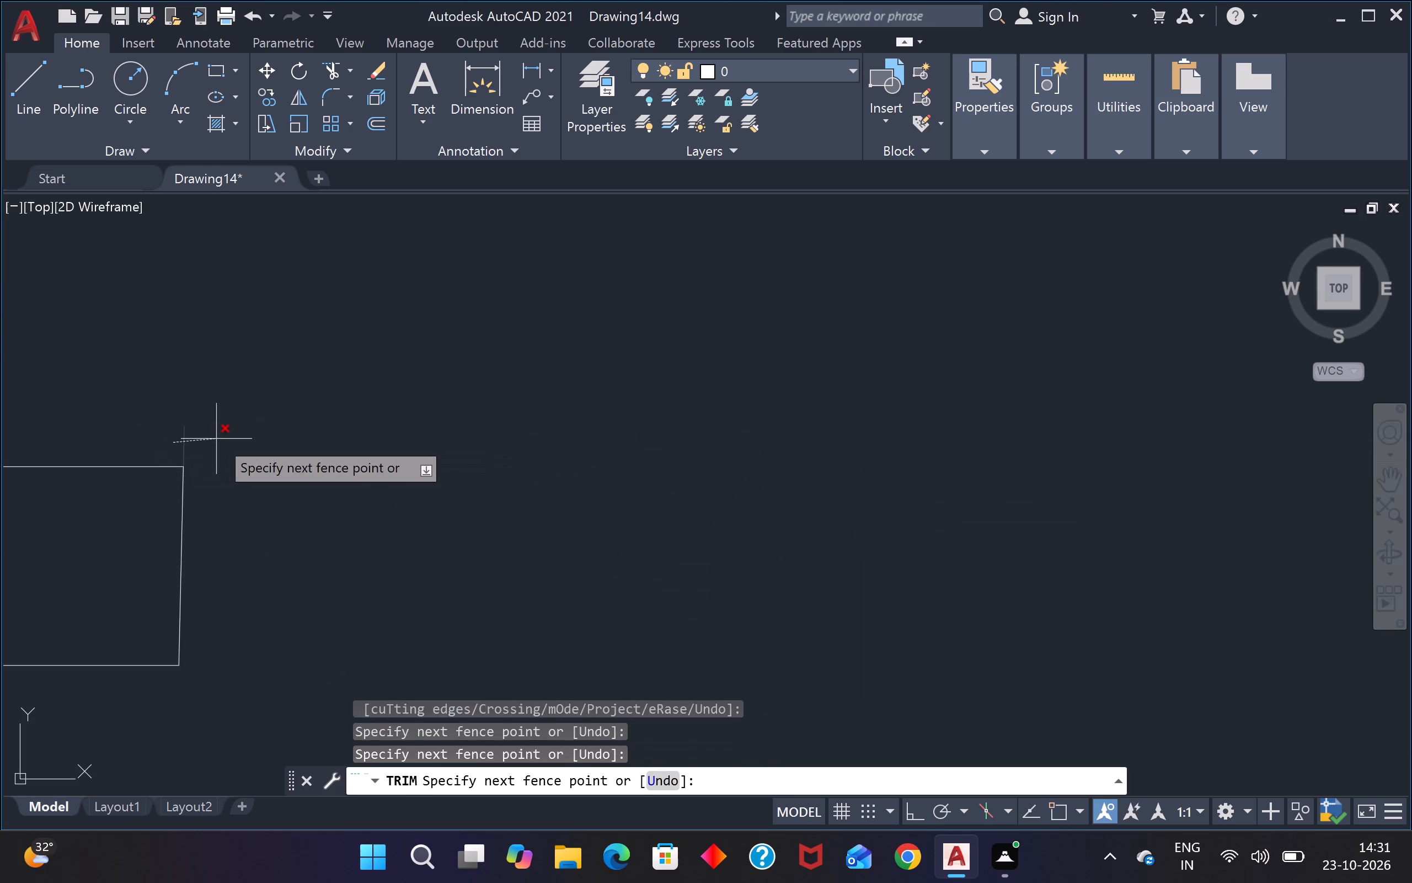
pyautogui.moveTo(218, 438); pyautogui.dragTo(222, 437)
pyautogui.scroll(-3, 240, 434)
pyautogui.scroll(3, 814, 440)
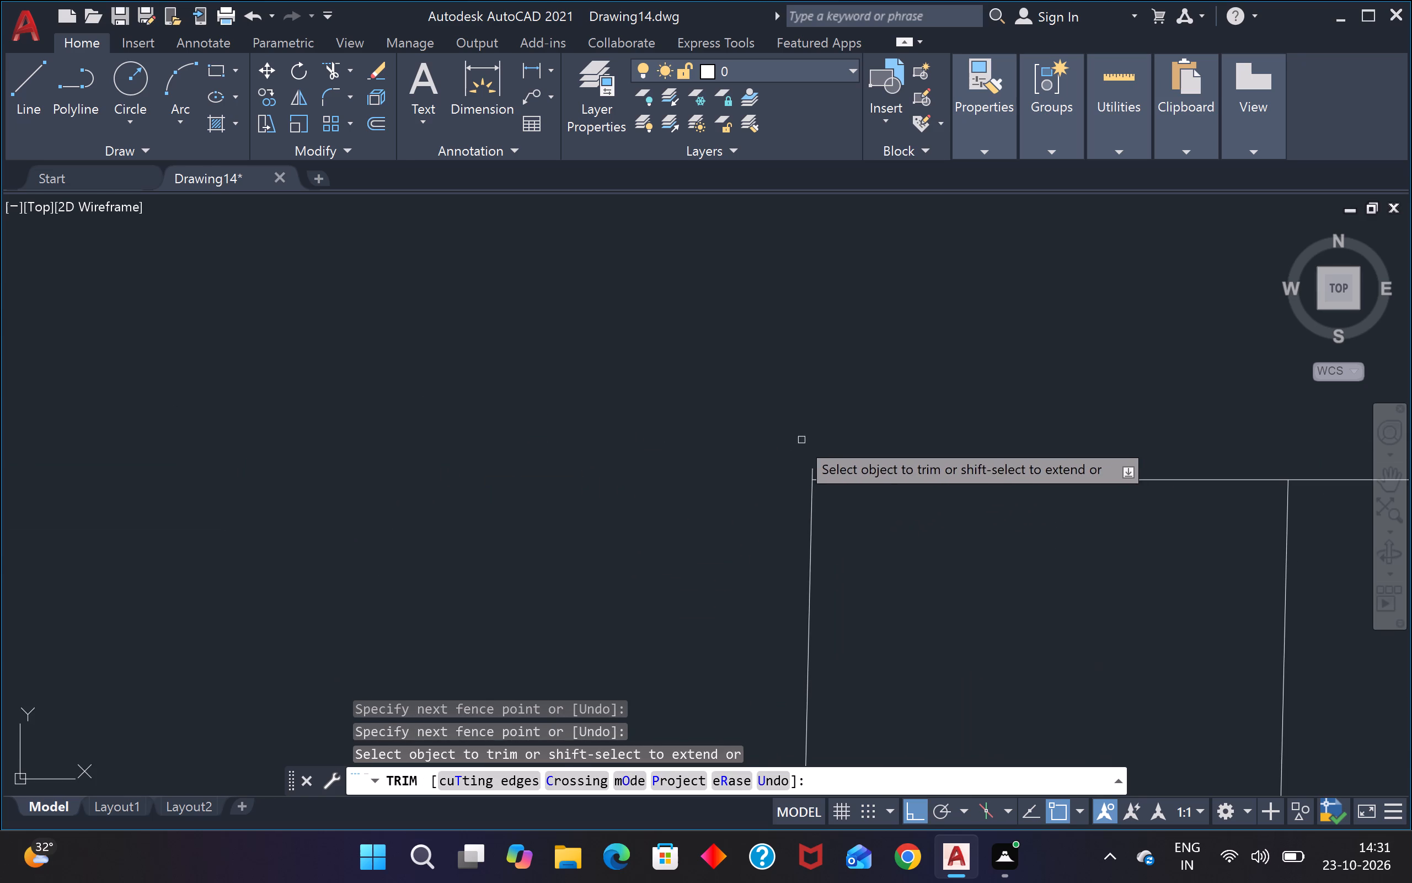
pyautogui.scroll(3, 804, 470)
pyautogui.click(823, 477)
pyautogui.click(880, 472)
pyautogui.scroll(-3, 864, 463)
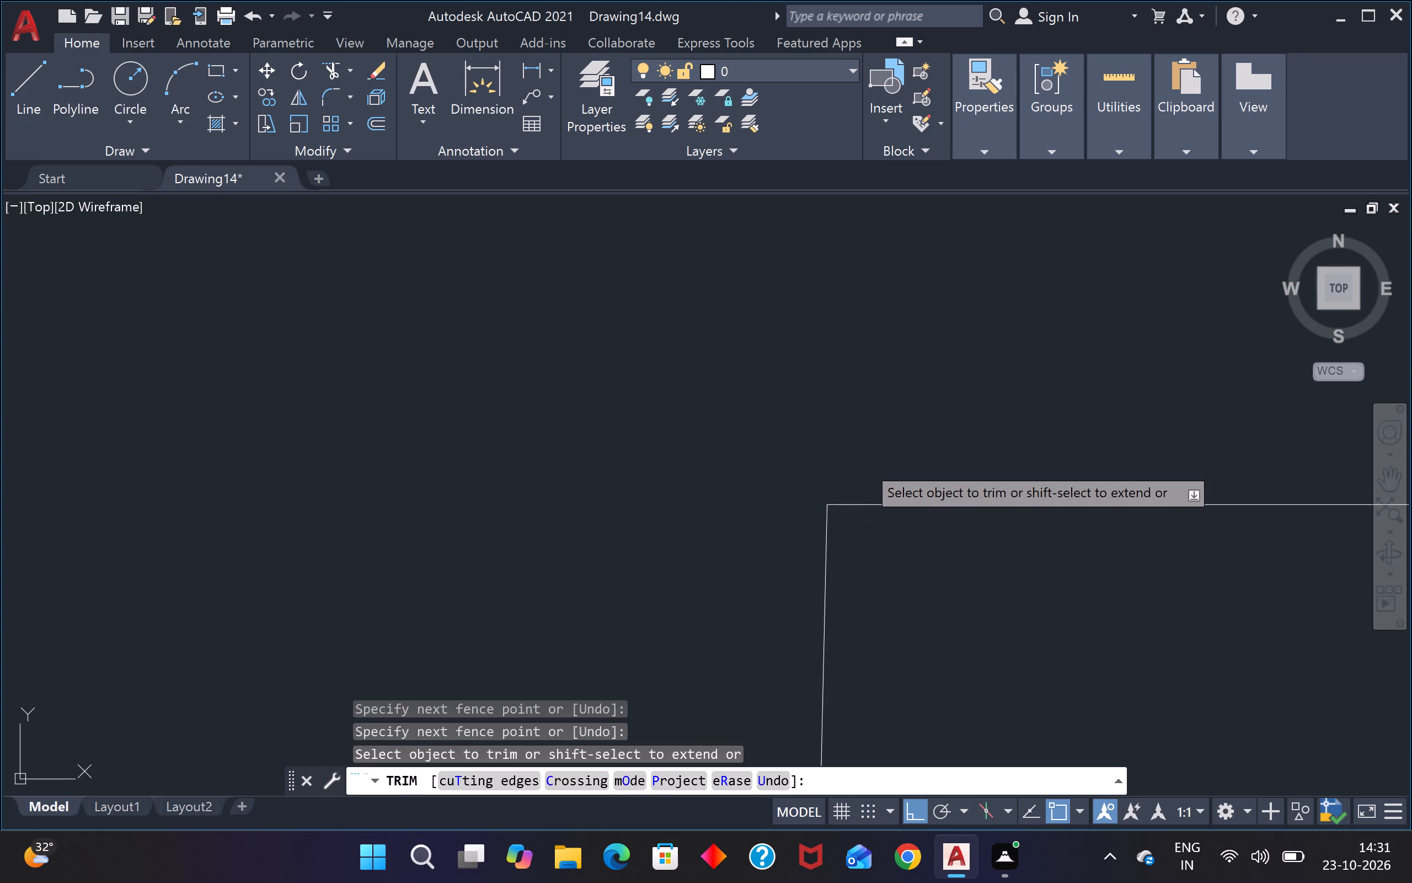
pyautogui.scroll(-18, 820, 450)
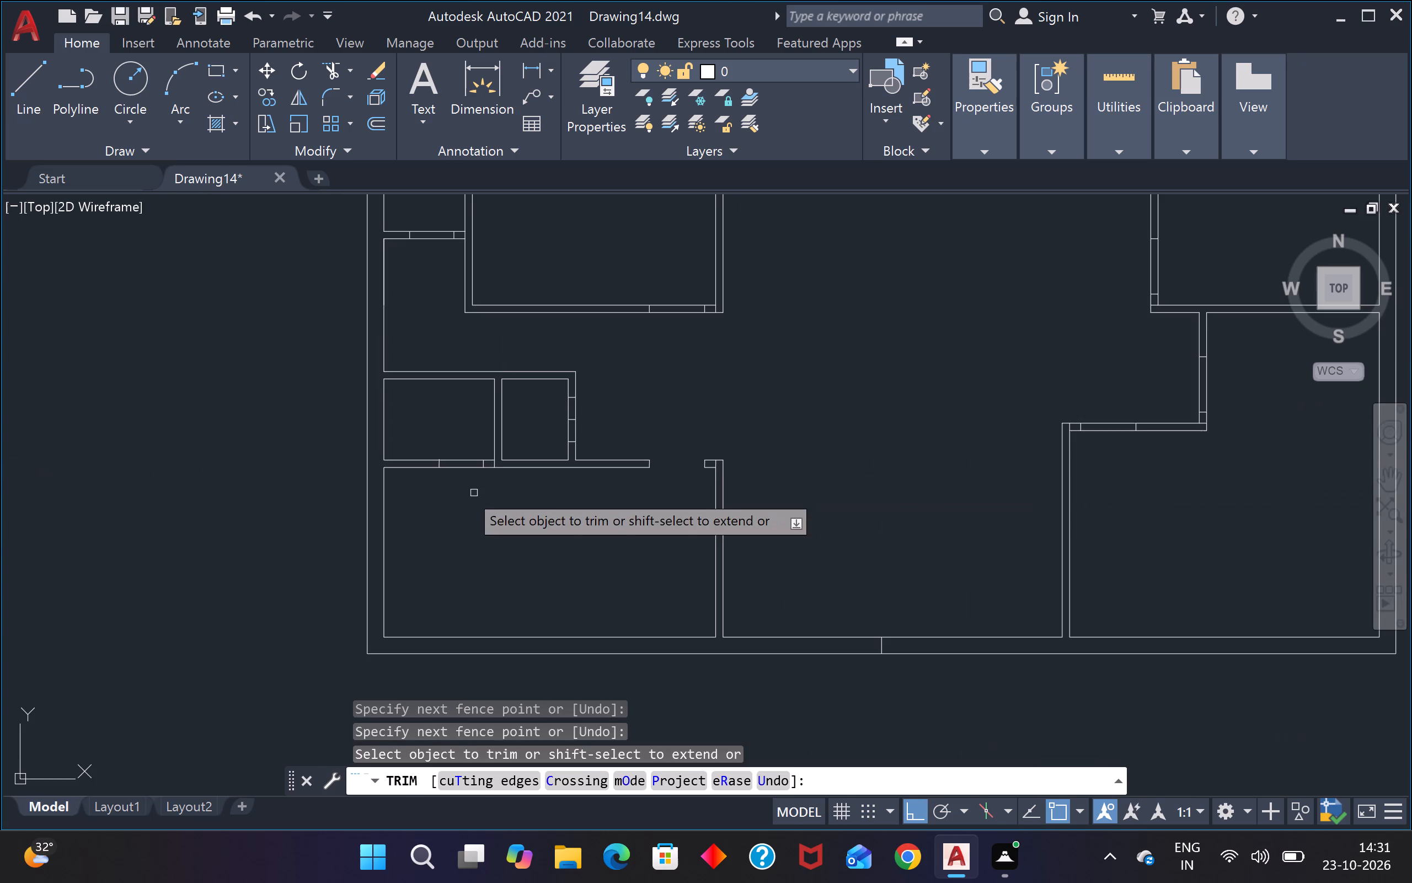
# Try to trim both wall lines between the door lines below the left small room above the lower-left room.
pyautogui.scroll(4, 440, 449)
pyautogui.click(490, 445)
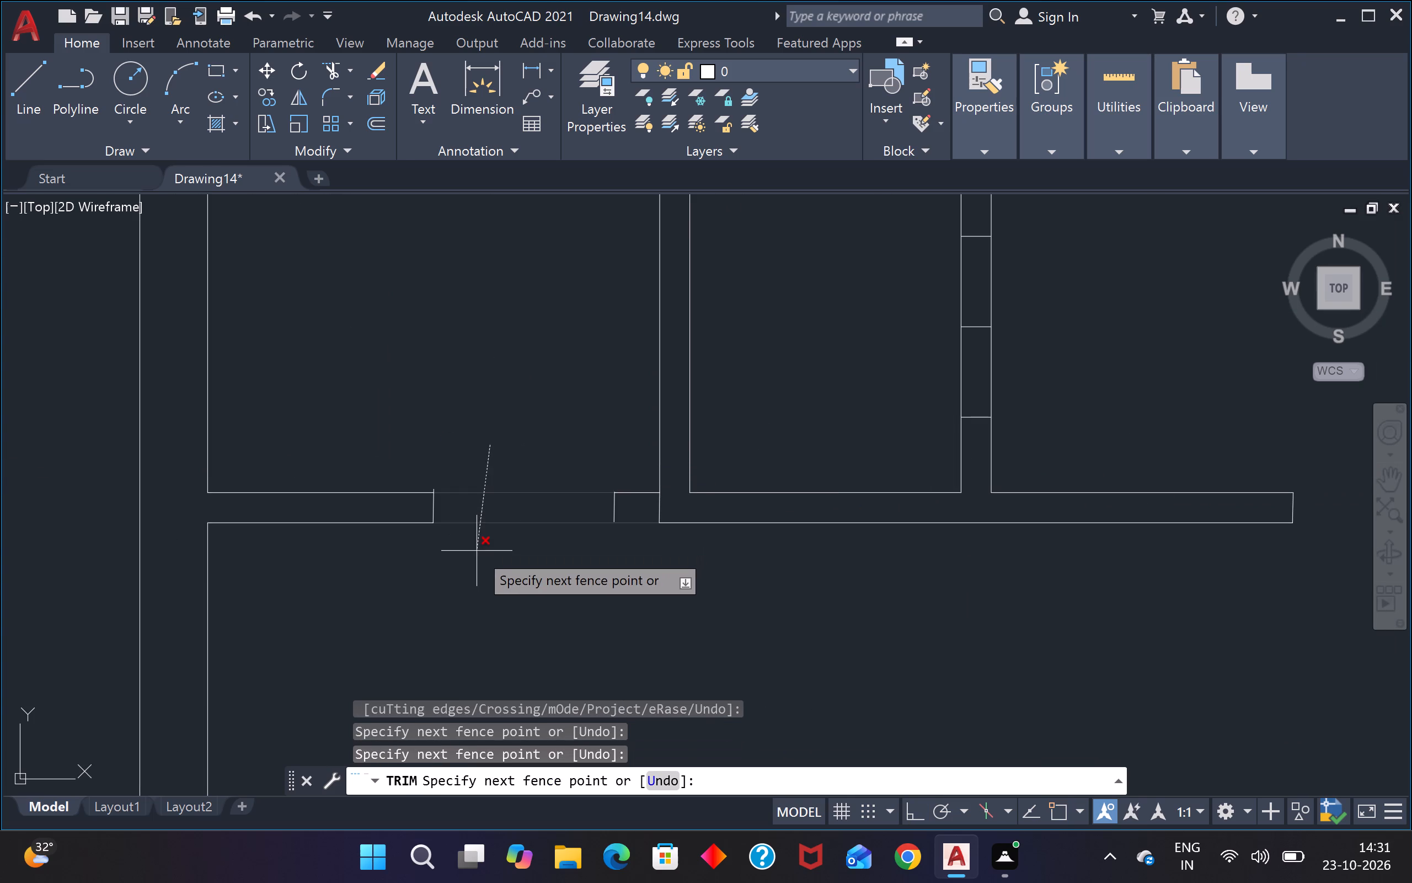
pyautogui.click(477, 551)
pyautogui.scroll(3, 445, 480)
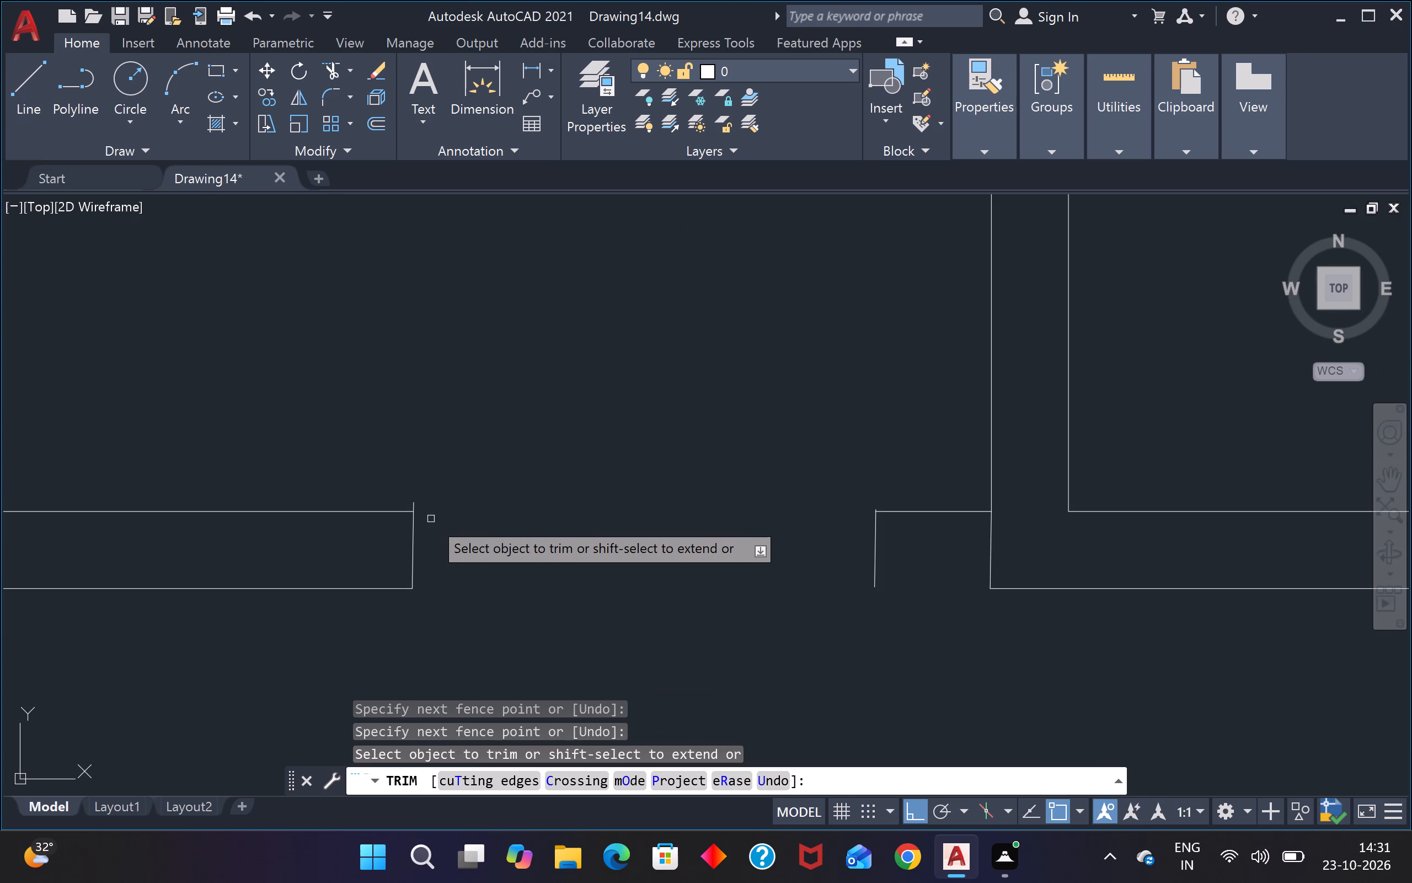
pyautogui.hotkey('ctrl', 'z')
# Extend the right door line in the left small room's bottom partition down to the partition's lower line.
pyautogui.scroll(-4, 690, 446)
pyautogui.scroll(-3, 718, 490)
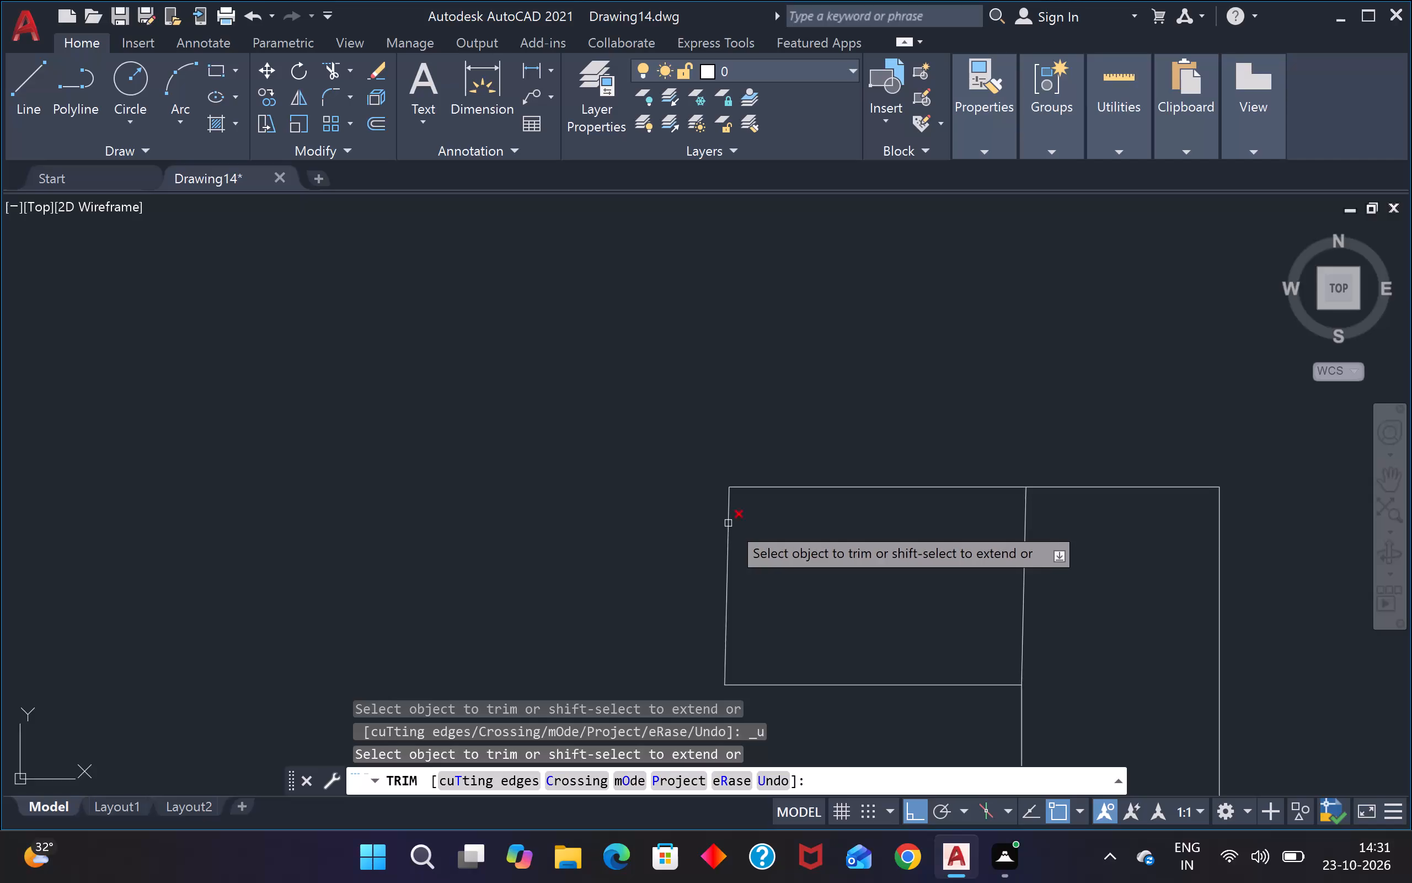
pyautogui.scroll(-3, 731, 527)
pyautogui.scroll(-10, 673, 493)
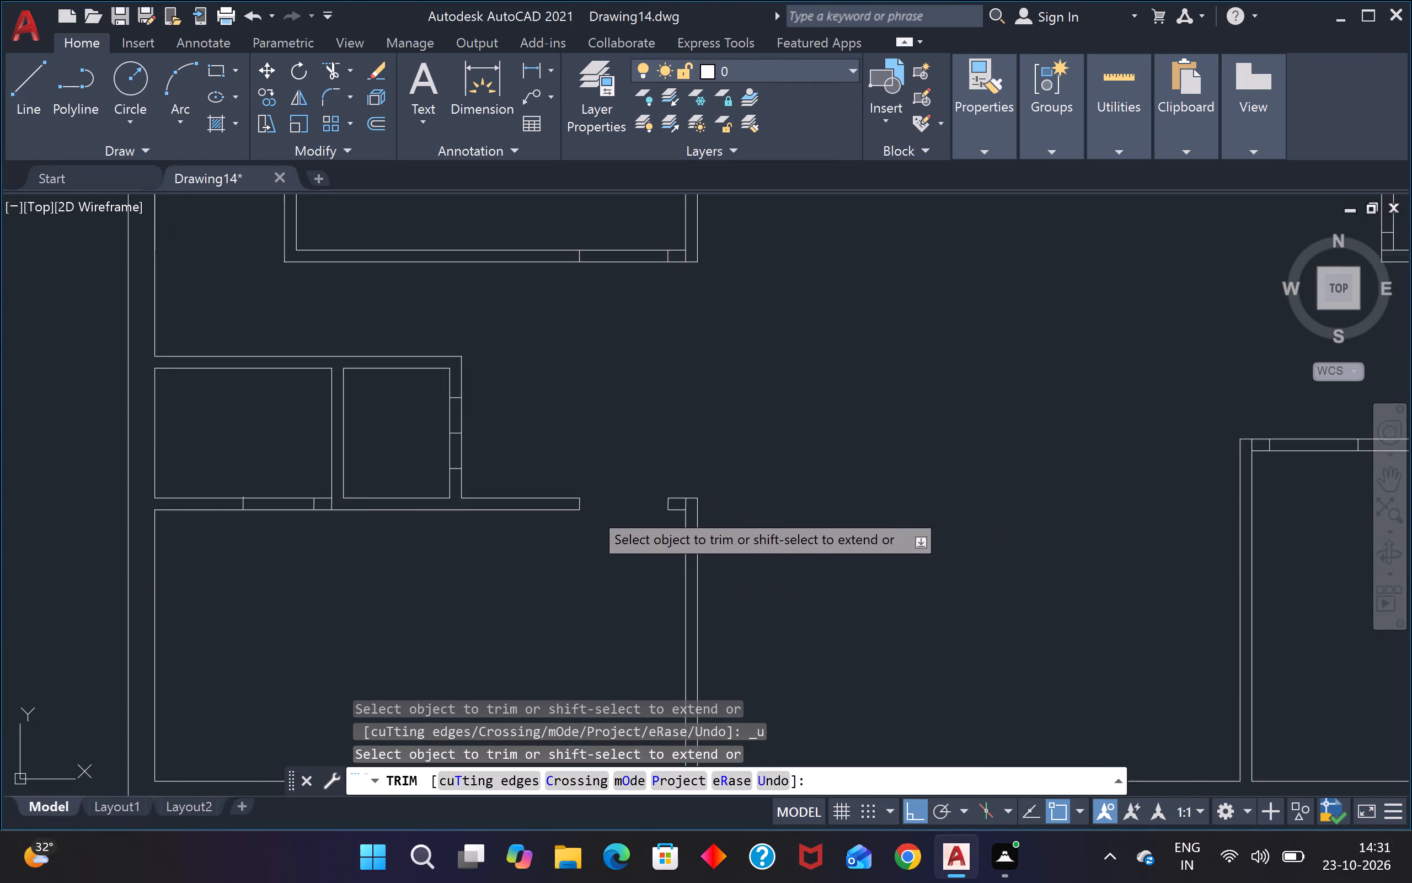
pyautogui.scroll(-1, 562, 519)
pyautogui.scroll(5, 429, 526)
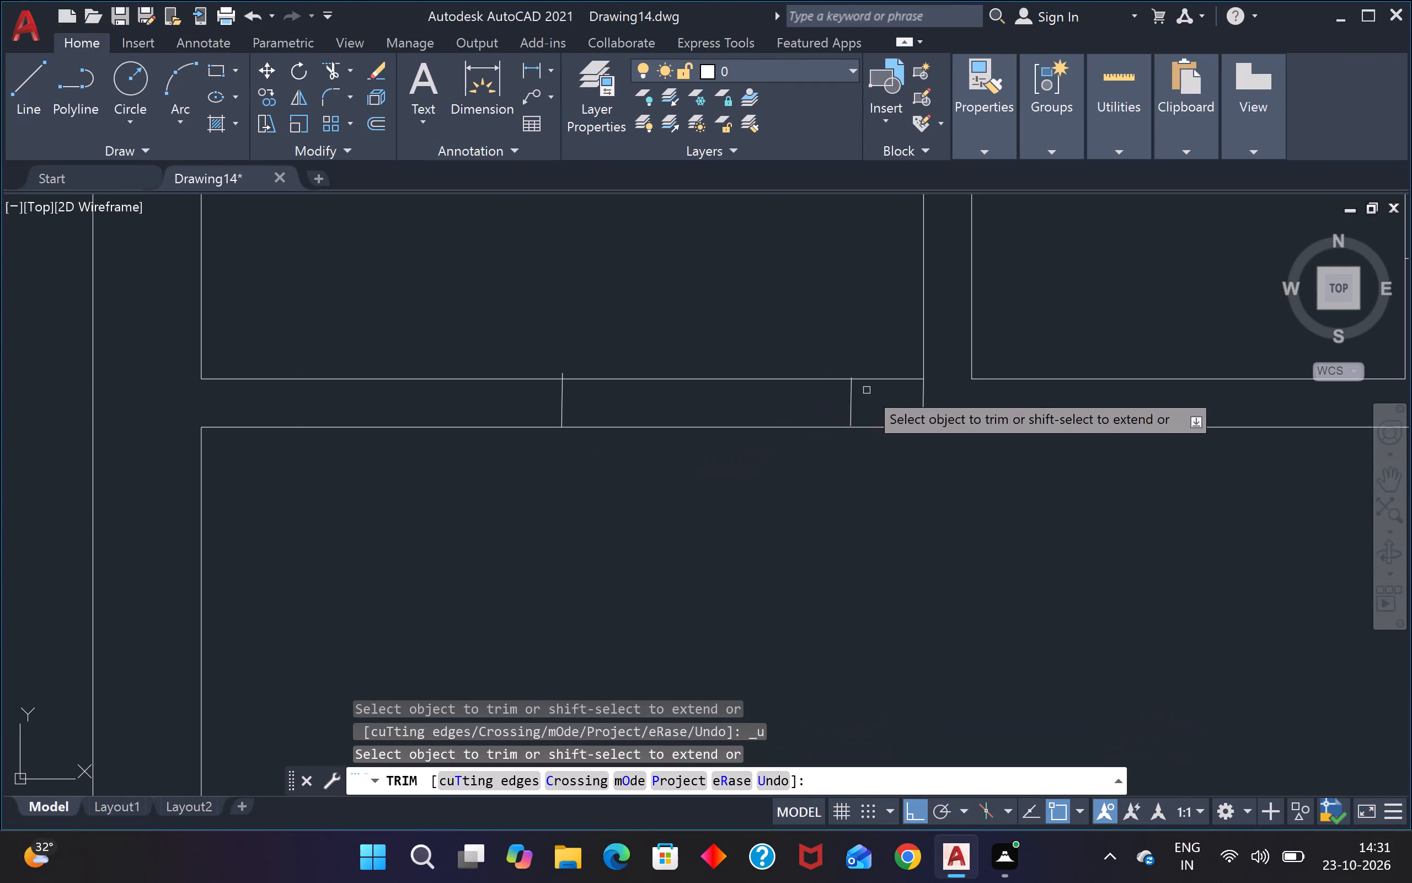
pyautogui.scroll(4, 867, 390)
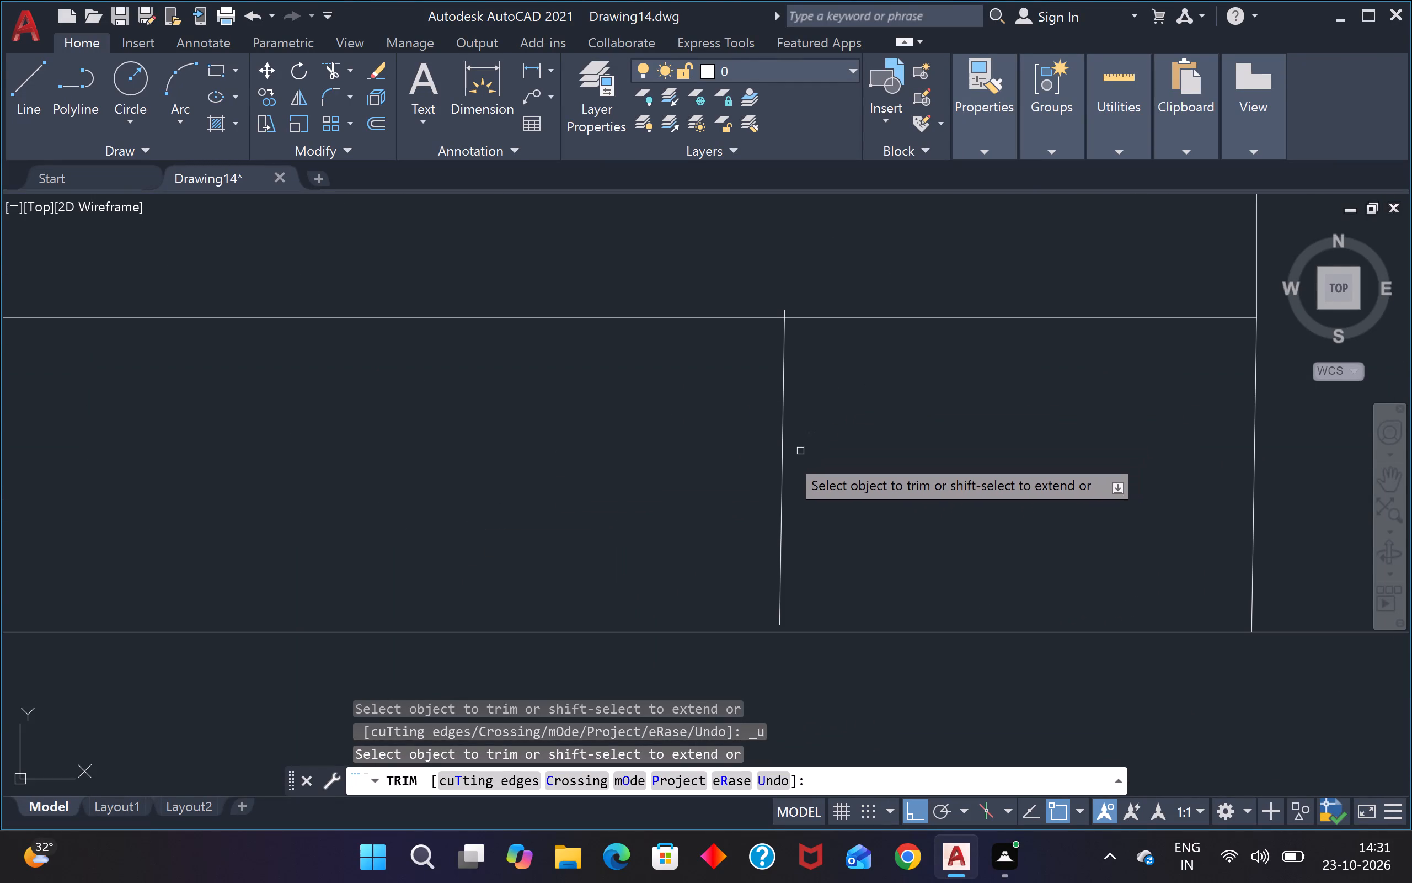
pyautogui.keyDown('shift'); pyautogui.click(779, 458); pyautogui.keyUp('shift')
pyautogui.keyDown('shift'); pyautogui.click(779, 510); pyautogui.keyUp('shift')
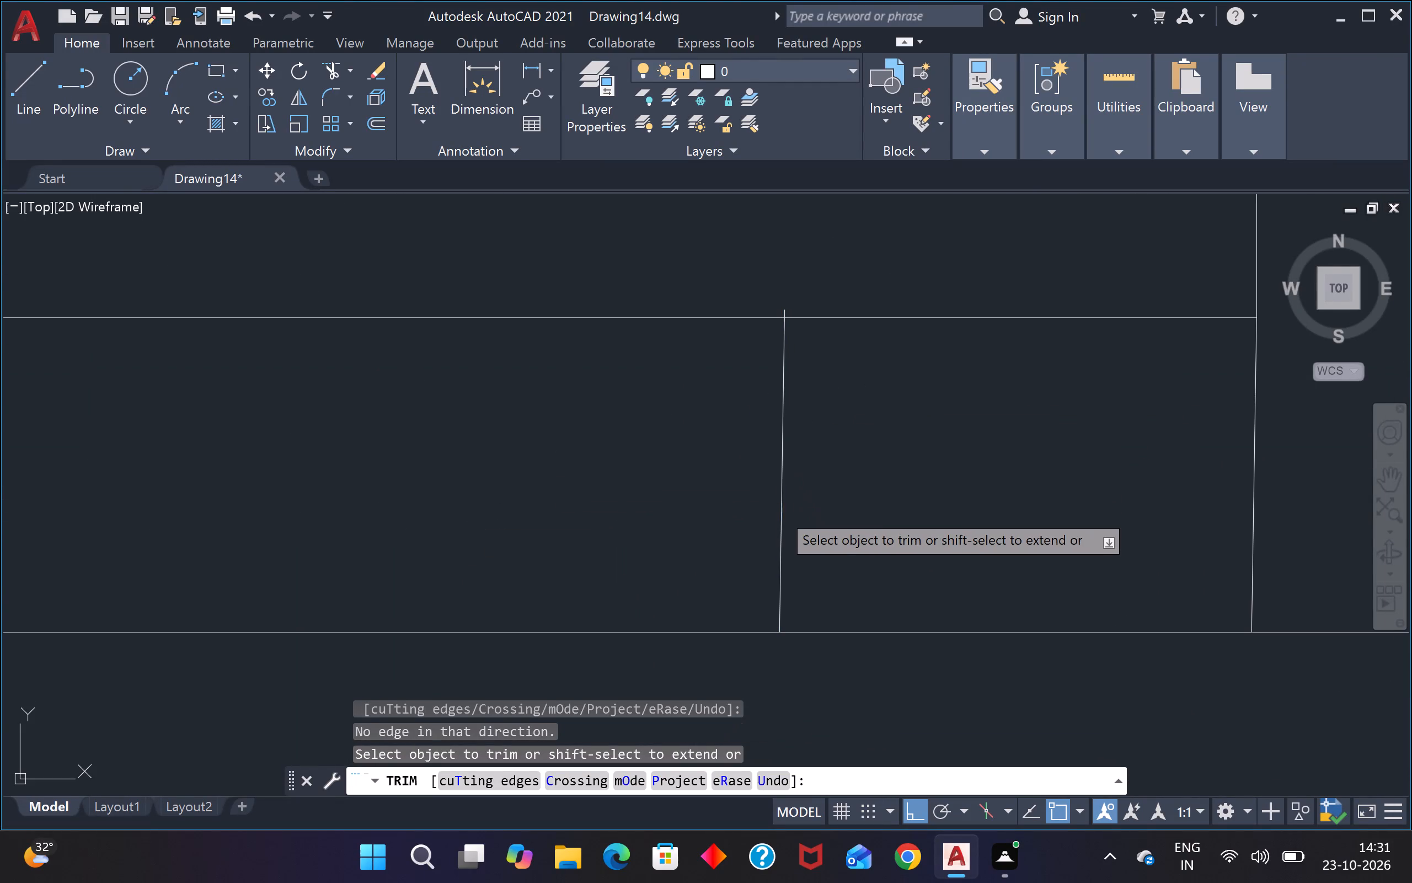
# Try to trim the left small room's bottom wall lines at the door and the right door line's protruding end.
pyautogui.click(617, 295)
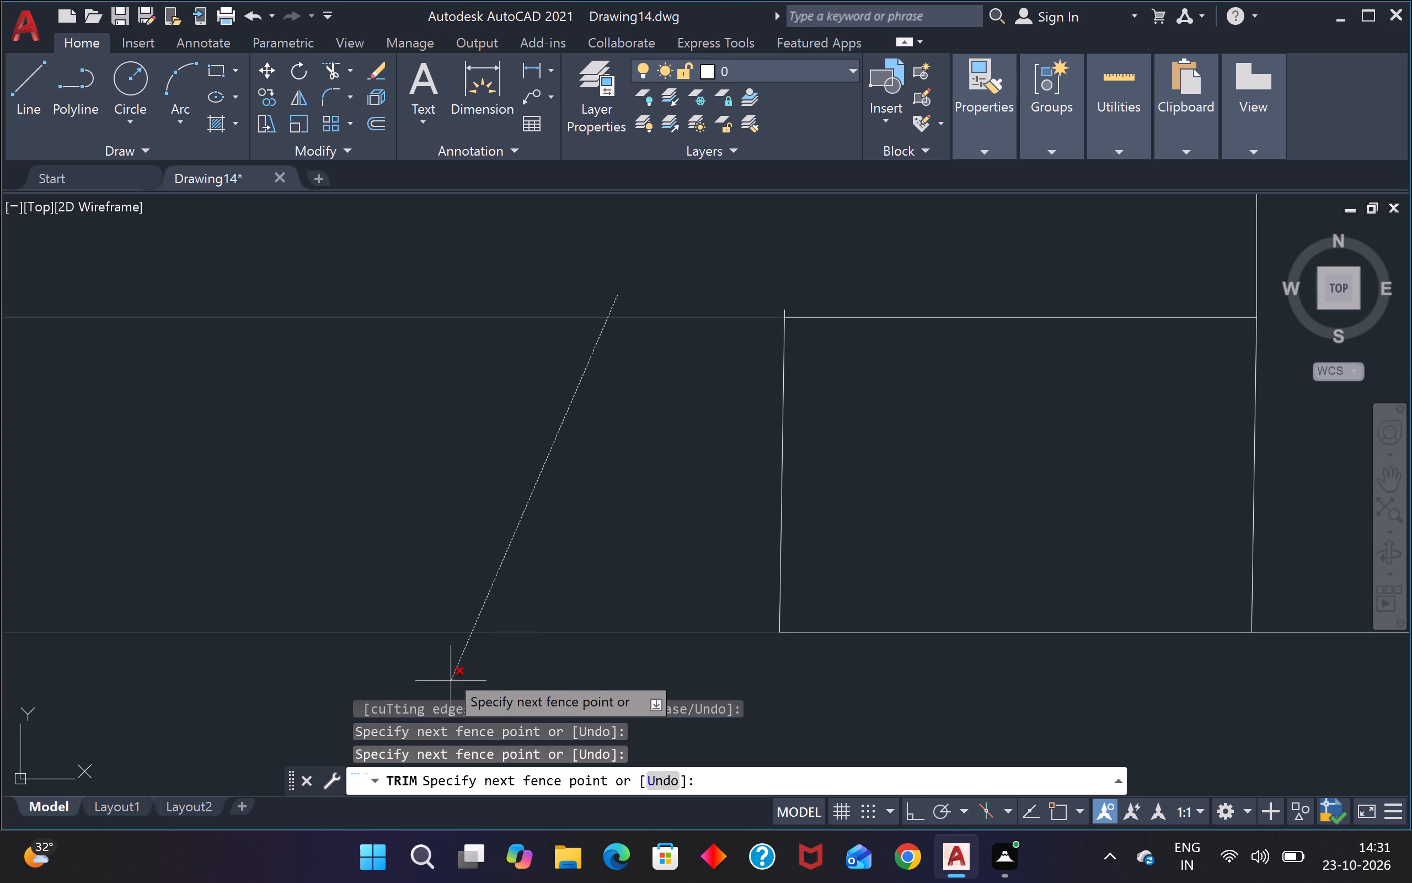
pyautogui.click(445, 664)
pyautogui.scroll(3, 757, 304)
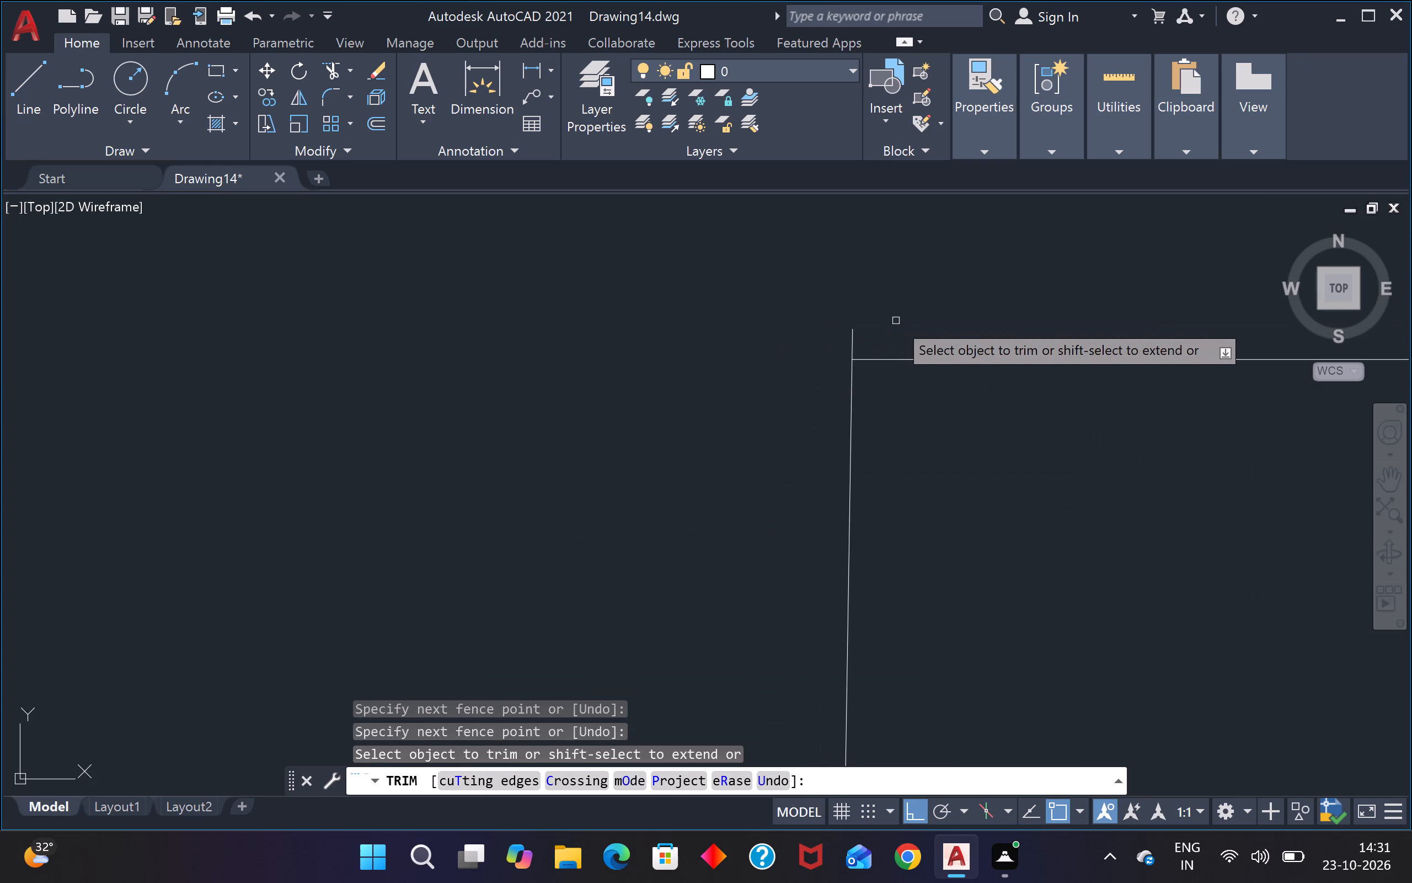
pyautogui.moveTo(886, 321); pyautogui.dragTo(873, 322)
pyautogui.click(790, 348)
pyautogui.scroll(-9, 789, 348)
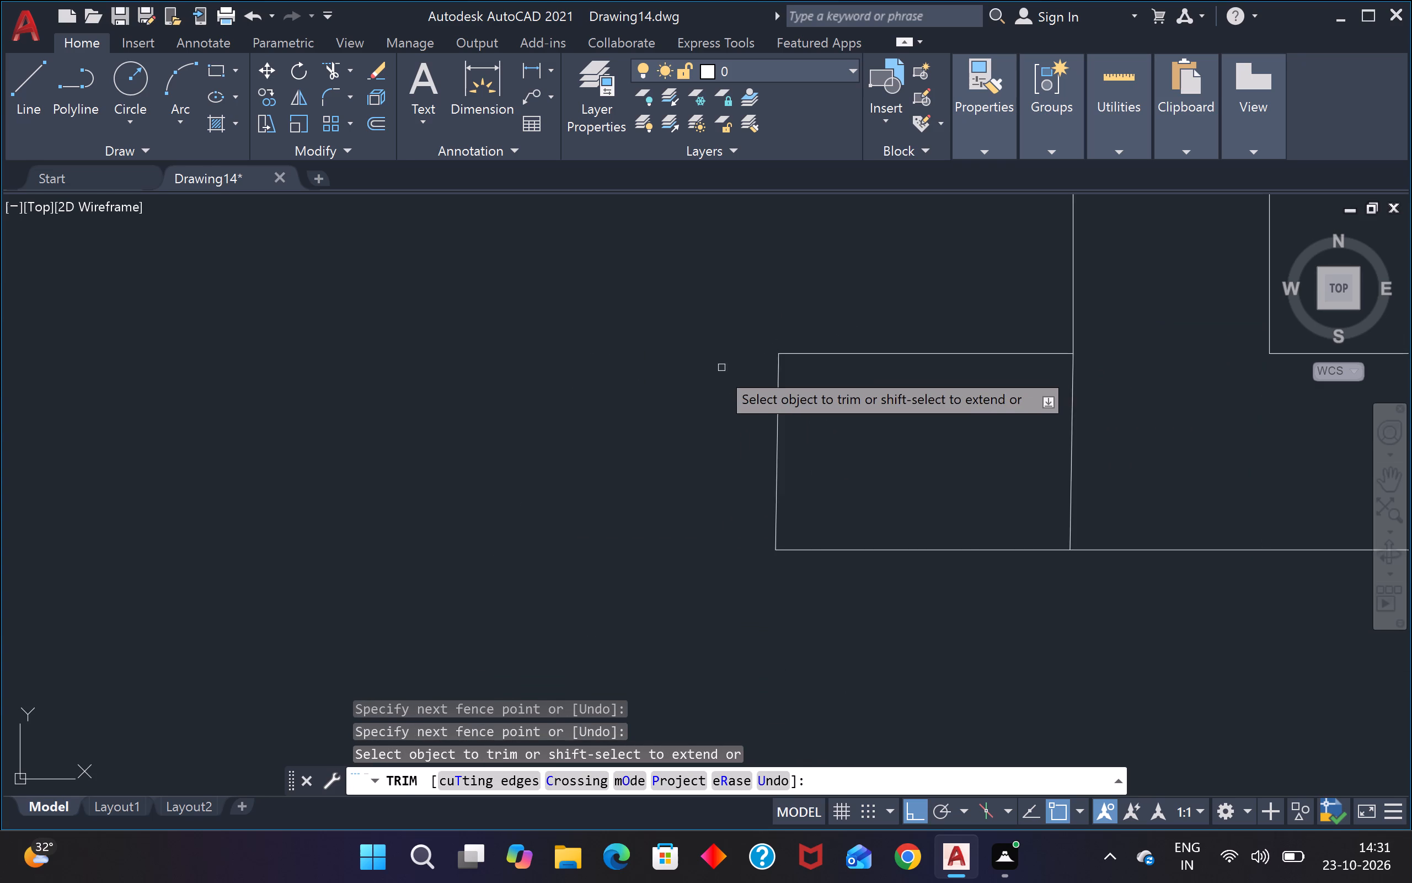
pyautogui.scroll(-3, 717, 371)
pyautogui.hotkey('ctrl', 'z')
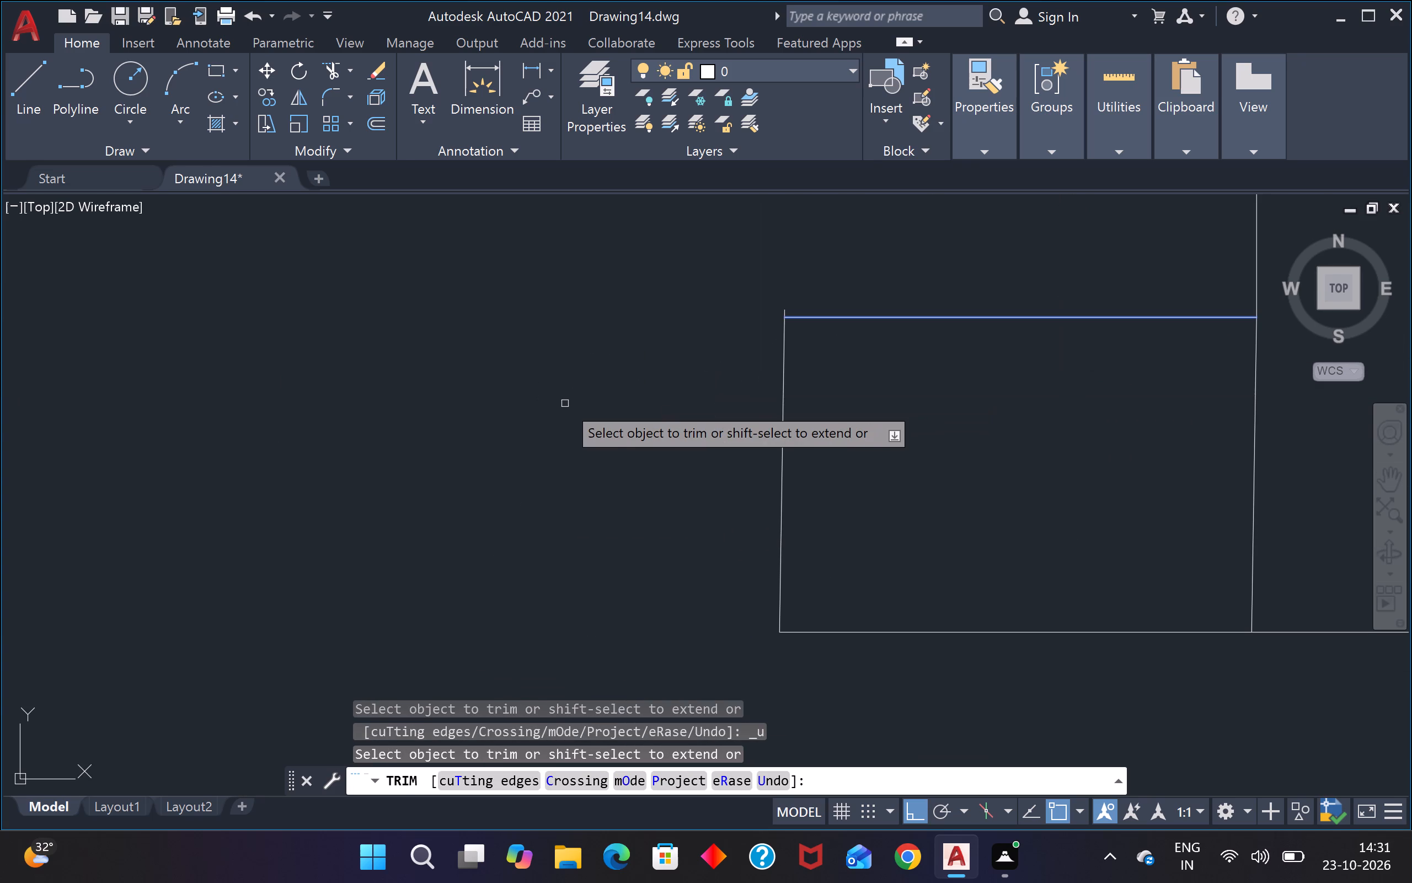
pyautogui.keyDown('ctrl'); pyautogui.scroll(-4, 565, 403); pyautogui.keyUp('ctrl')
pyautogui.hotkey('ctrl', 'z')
# Open the doorway in the left small room's bottom partition by trimming both wall lines between the door lines and the door lines' protruding upper ends.
pyautogui.scroll(-5, 565, 403)
pyautogui.click(420, 375)
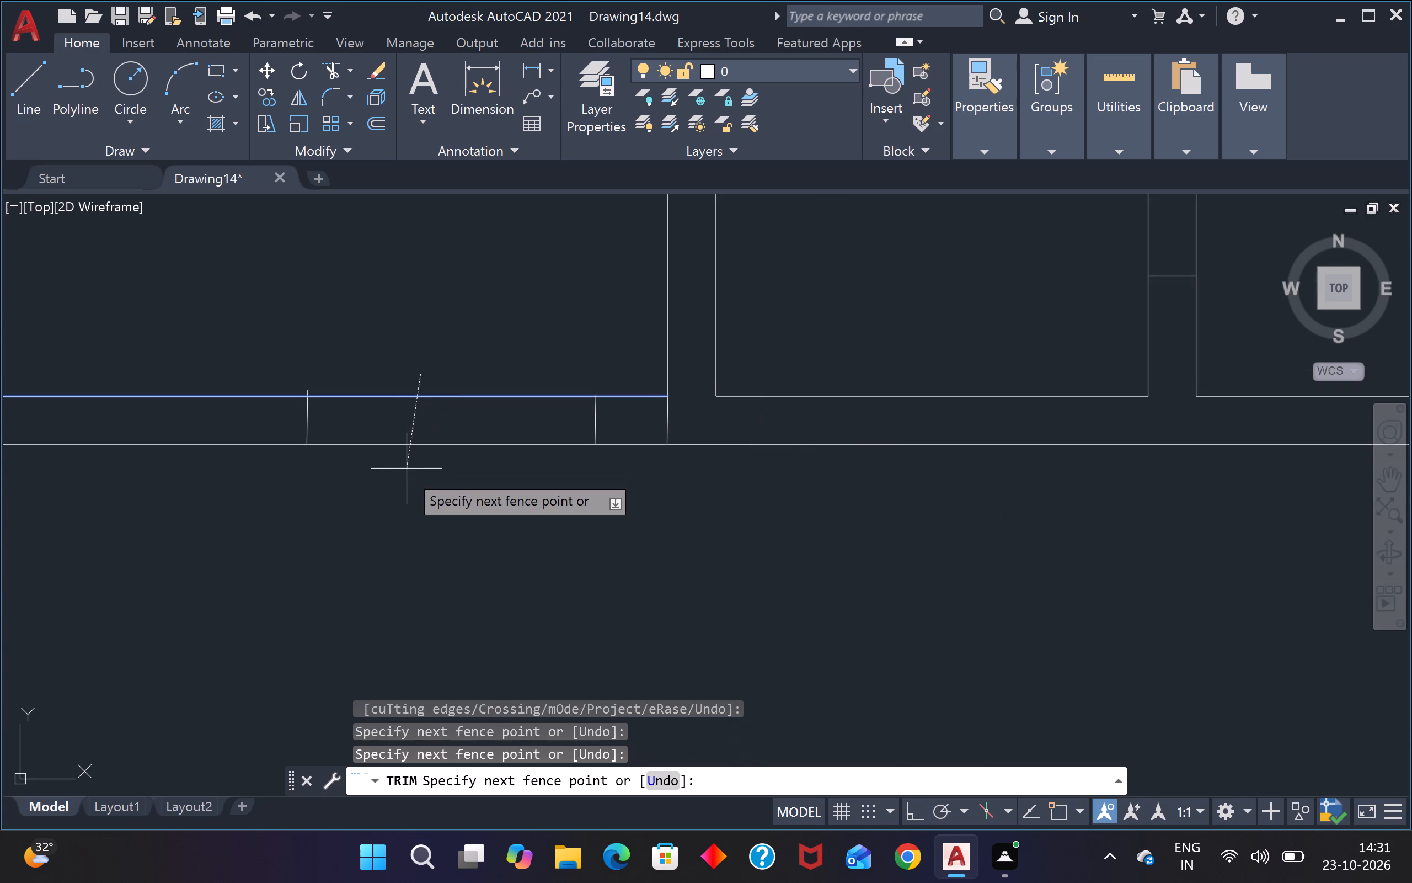
pyautogui.click(405, 473)
pyautogui.scroll(3, 286, 388)
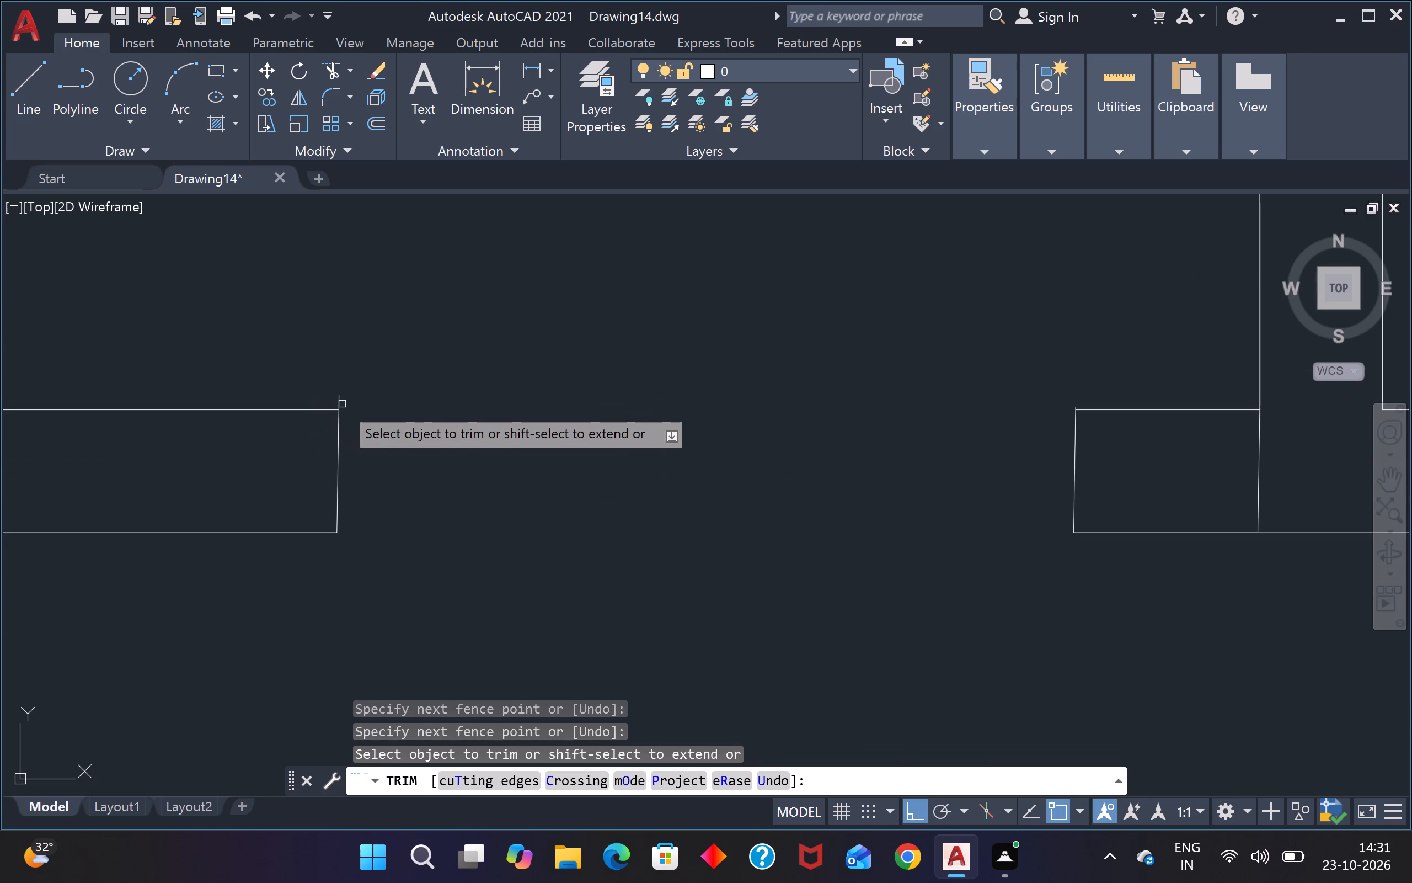
pyautogui.click(340, 400)
pyautogui.scroll(1, 1065, 395)
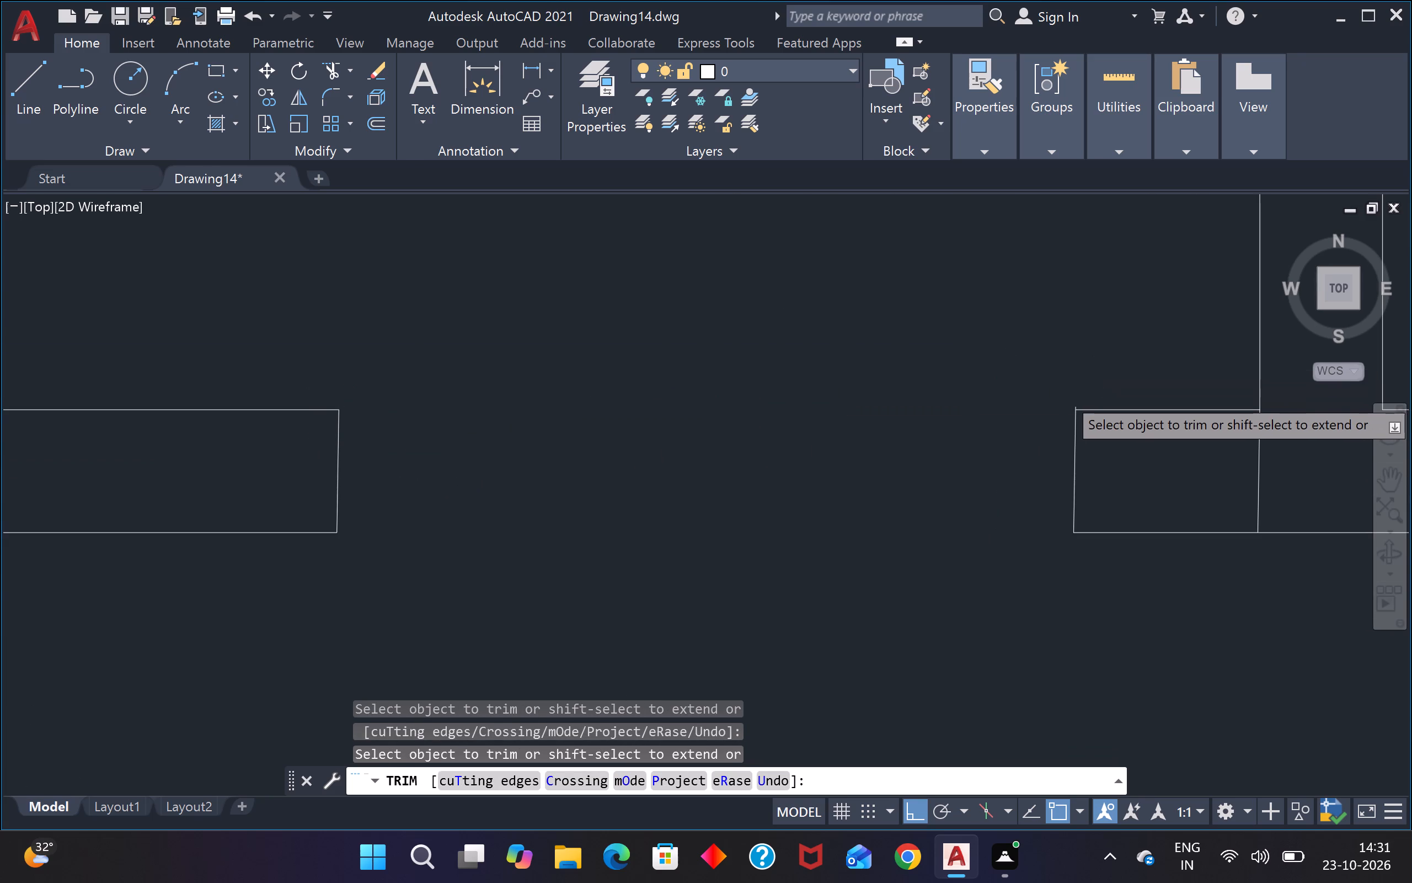
pyautogui.scroll(2, 1065, 395)
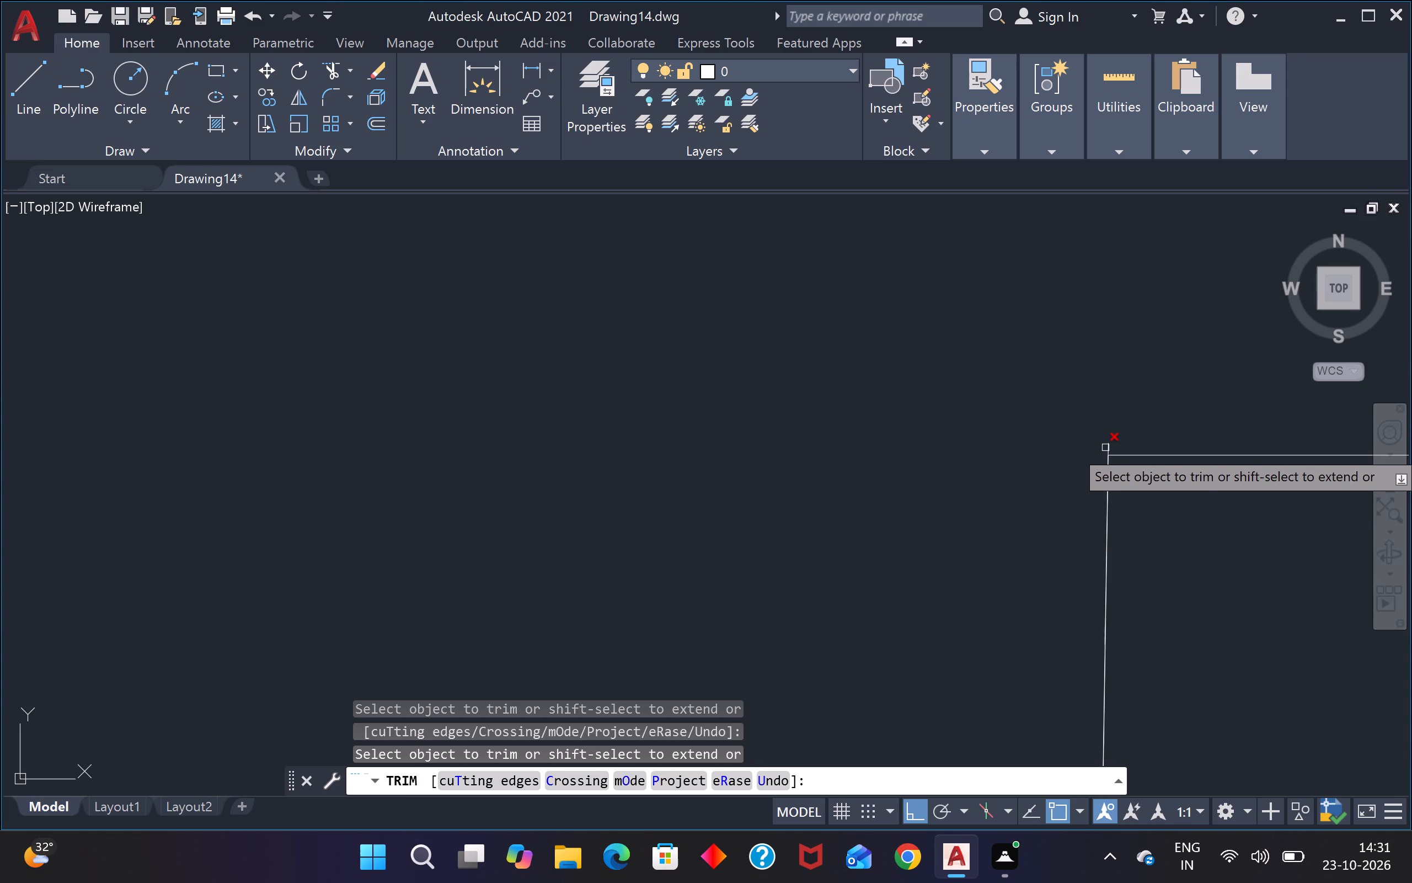
pyautogui.click(1106, 445)
# Open the doorway in the adjoining small room's right partition by trimming both wall lines between the outer door lines and removing the leftover middle line.
pyautogui.scroll(-15, 1104, 441)
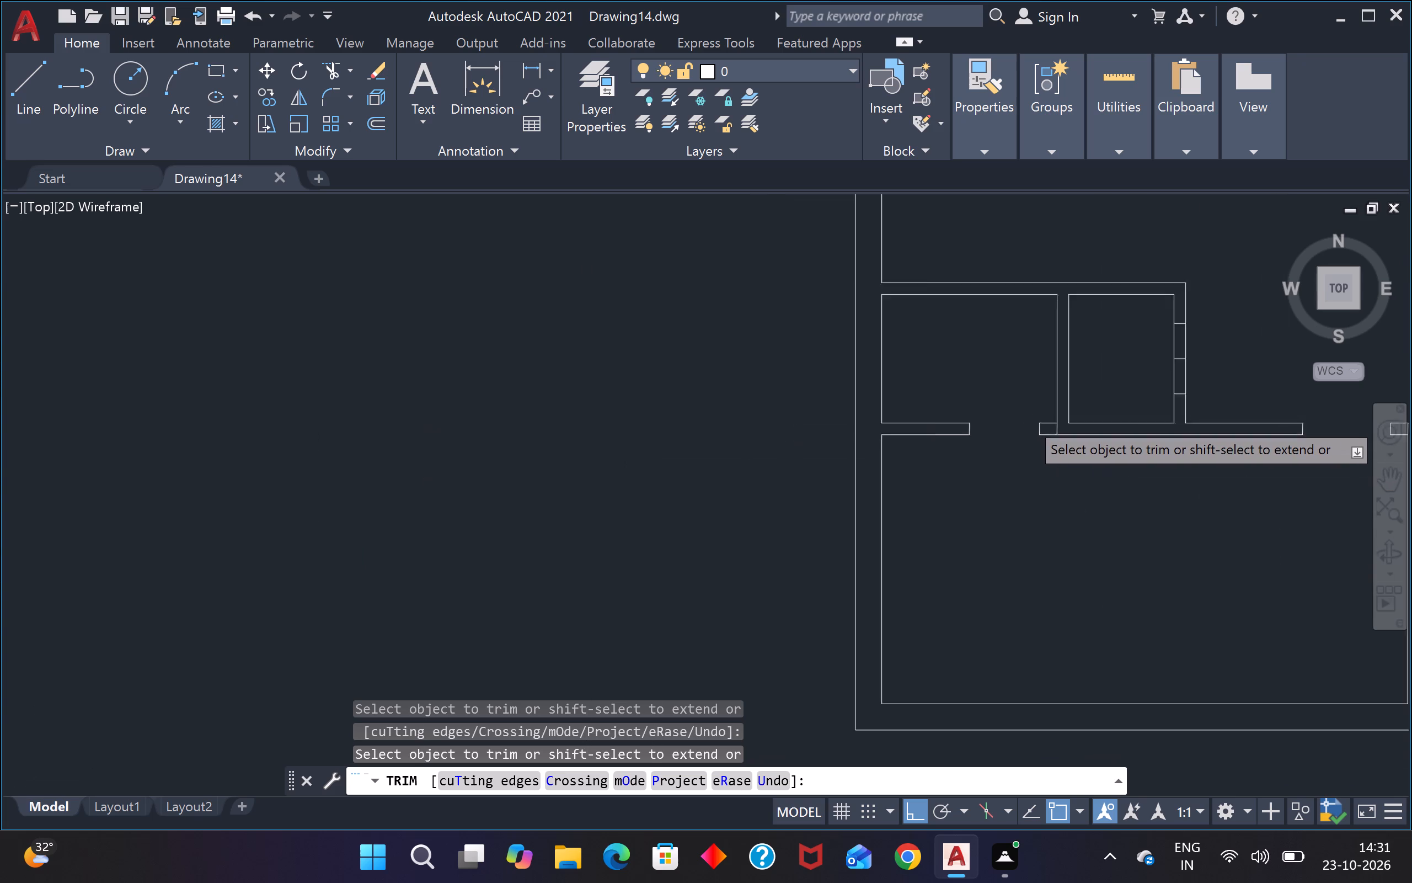
pyautogui.scroll(-4, 1028, 420)
pyautogui.scroll(4, 1068, 398)
pyautogui.moveTo(1092, 400); pyautogui.dragTo(1077, 399)
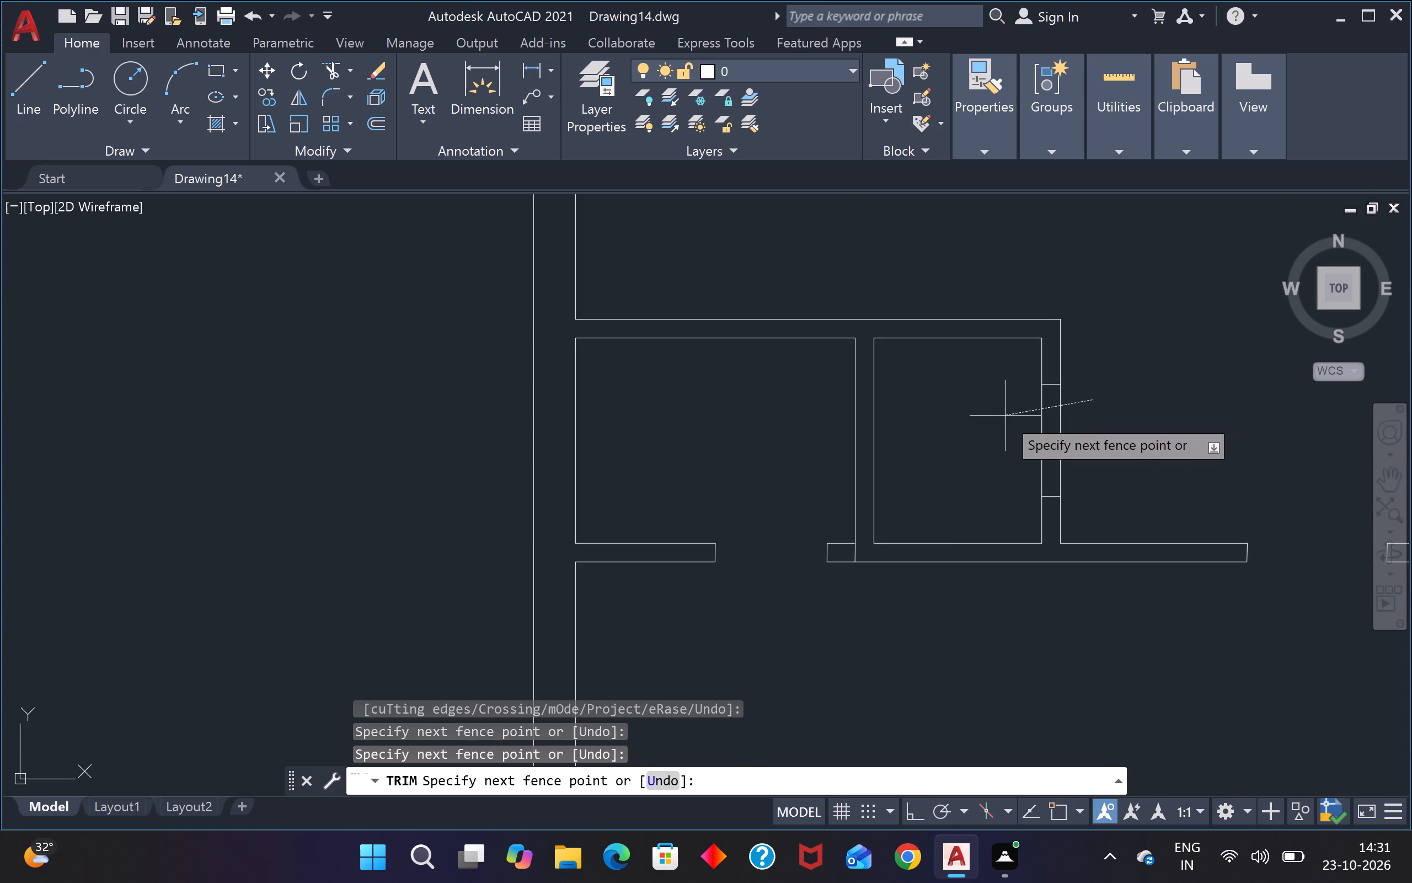
pyautogui.click(1005, 416)
pyautogui.moveTo(1091, 436); pyautogui.dragTo(1081, 438)
pyautogui.click(1014, 465)
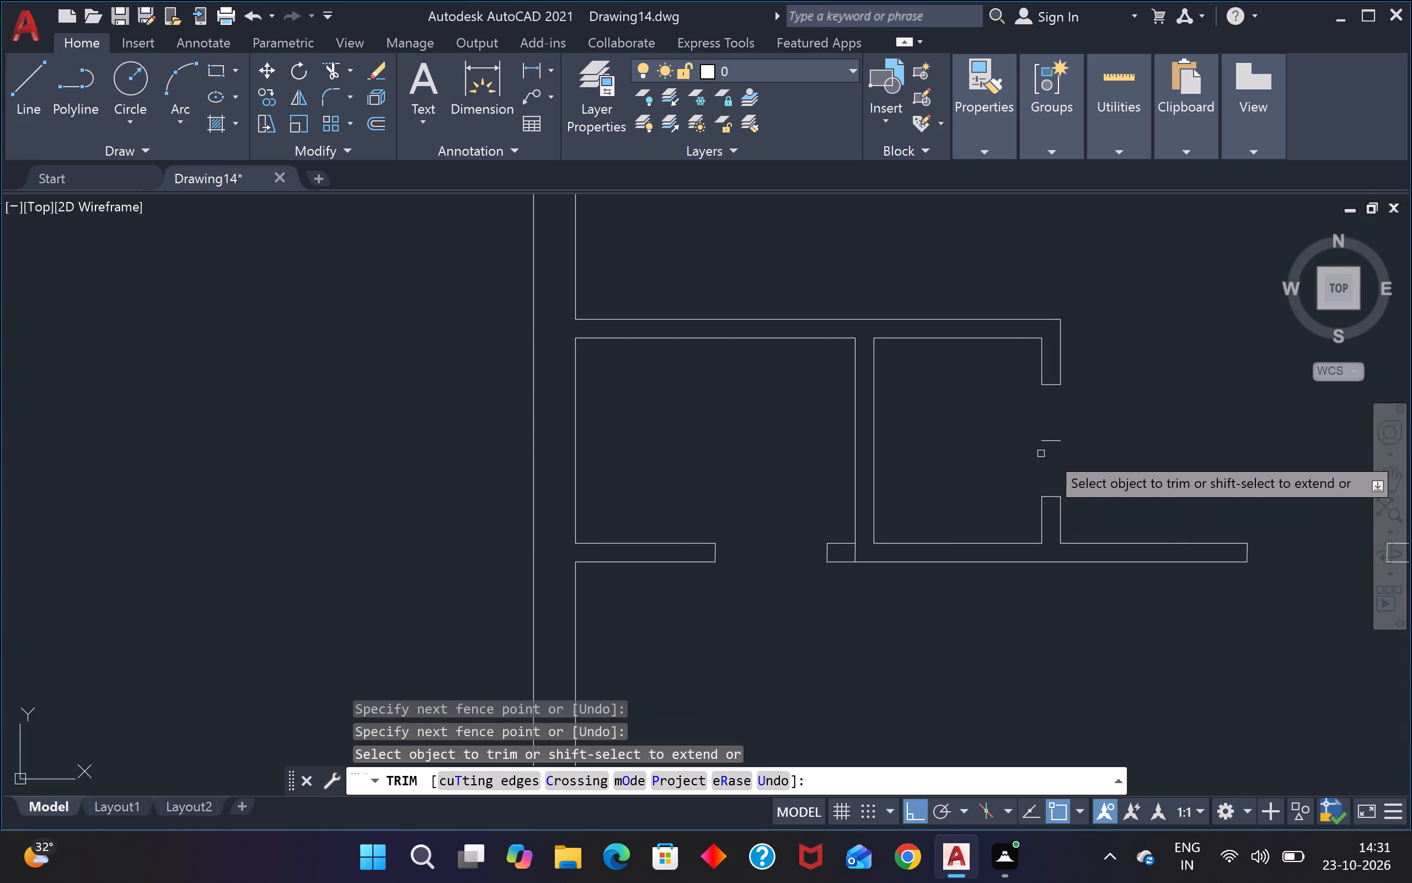
pyautogui.moveTo(1049, 454); pyautogui.dragTo(1051, 449)
pyautogui.click(1056, 424)
pyautogui.scroll(-3, 1056, 424)
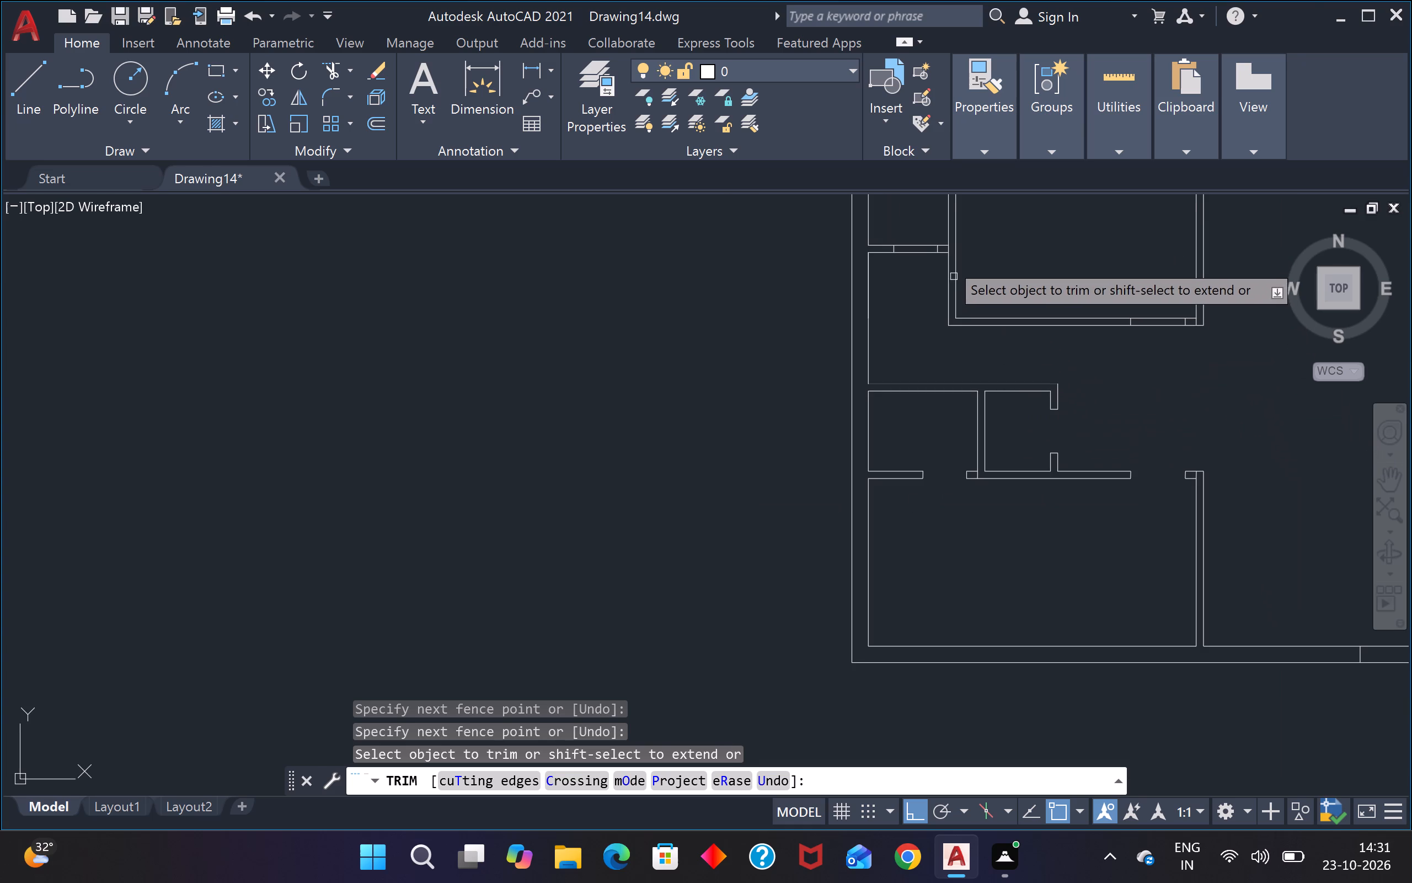
# Open the doorway in the narrow upper-left room's bottom partition by trimming both wall lines between the door lines.
pyautogui.click(924, 232)
pyautogui.click(923, 275)
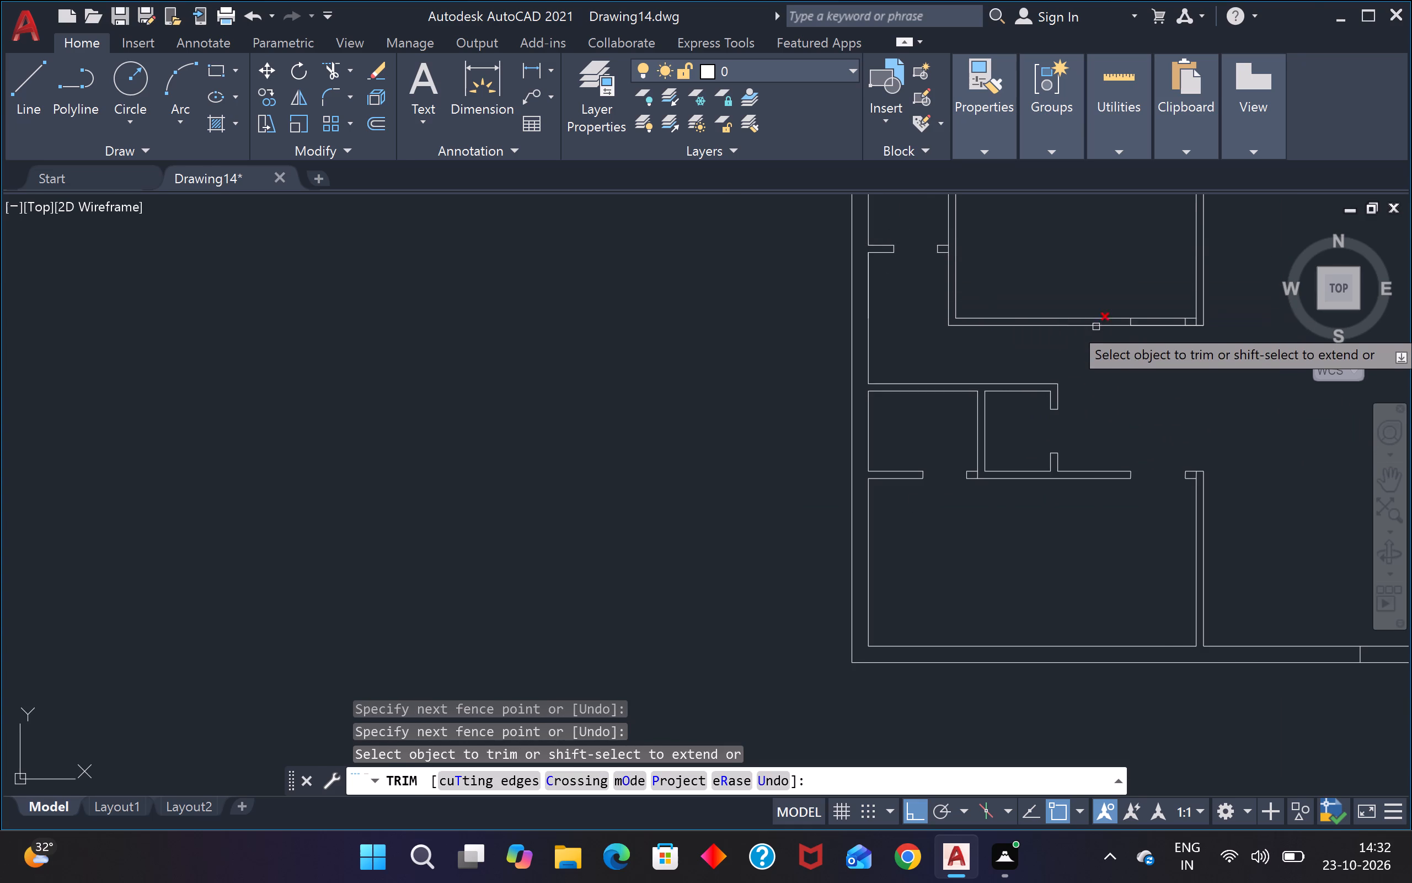
# Open the doorway in the larger upper-left room's bottom partition by trimming both wall lines, and remove the leftover line at its right corner.
pyautogui.click(1147, 296)
pyautogui.click(1149, 361)
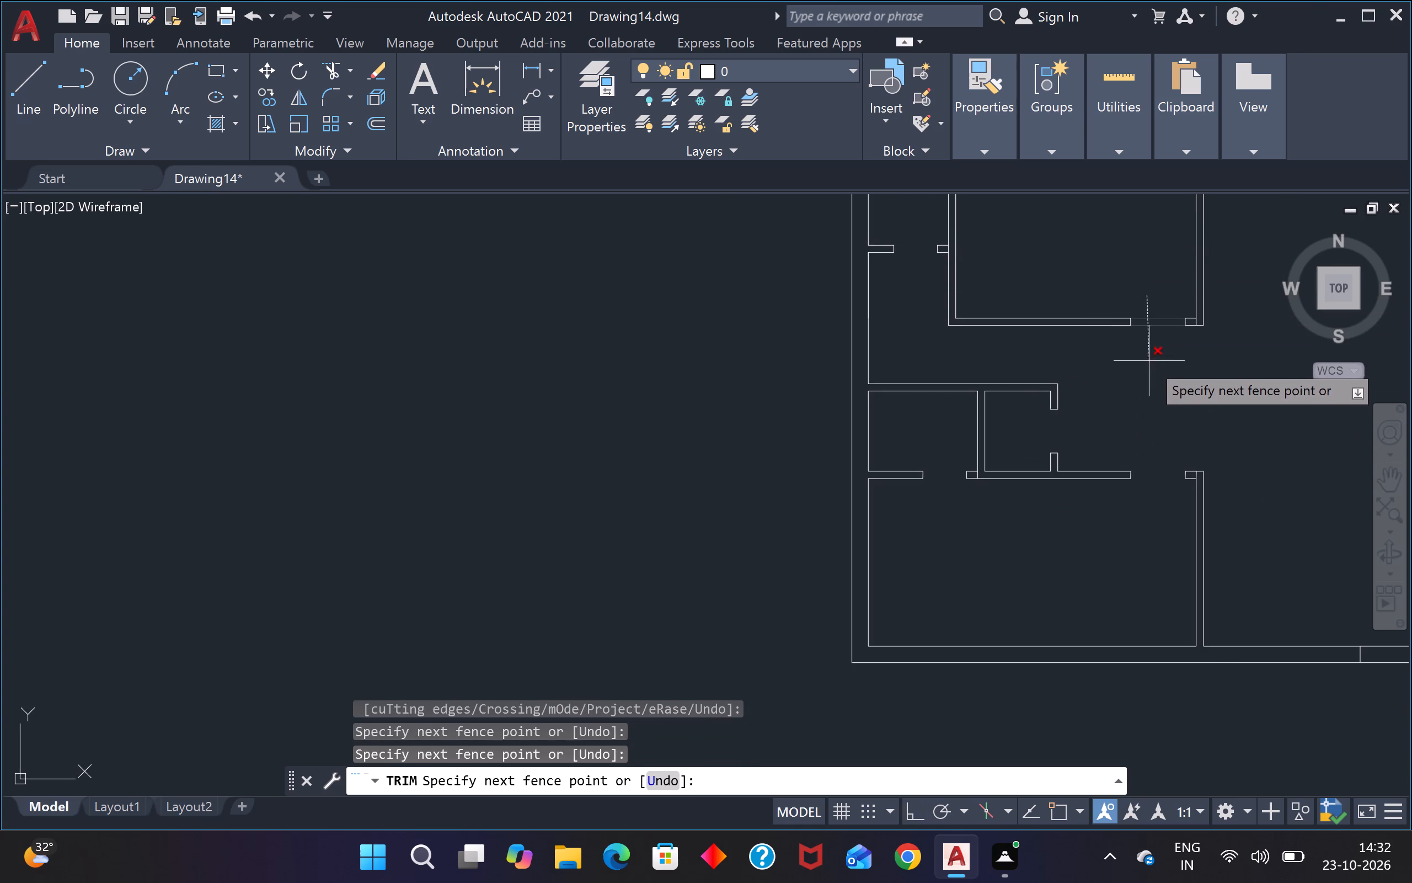
pyautogui.scroll(5, 1186, 329)
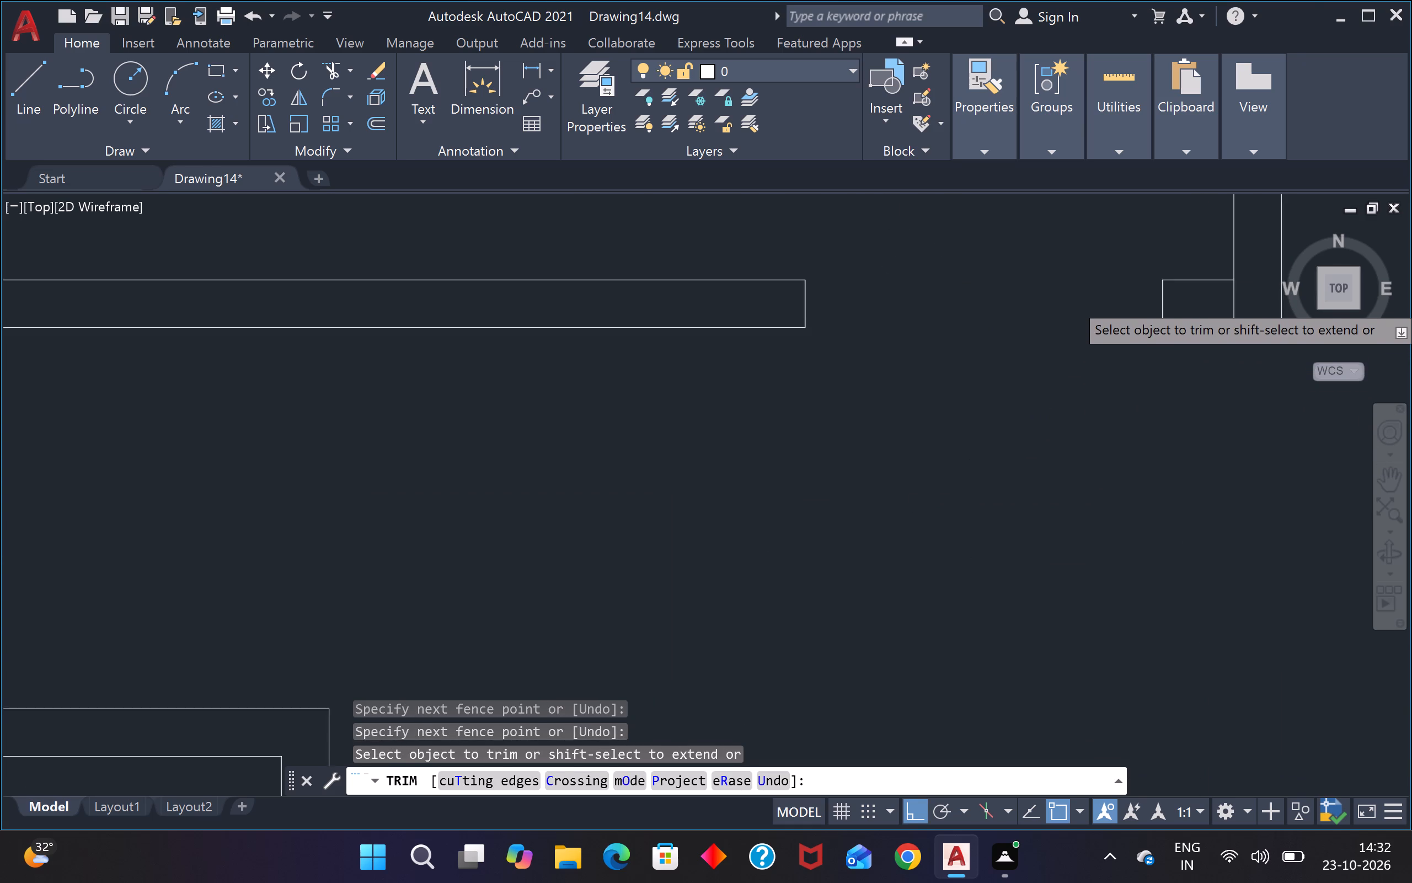
pyautogui.scroll(1, 1221, 298)
pyautogui.moveTo(1229, 296); pyautogui.dragTo(1236, 297)
pyautogui.click(1270, 299)
# Open the doorway in the upper-right room's left partition by trimming both wall lines between the door lines.
pyautogui.scroll(-10, 1249, 298)
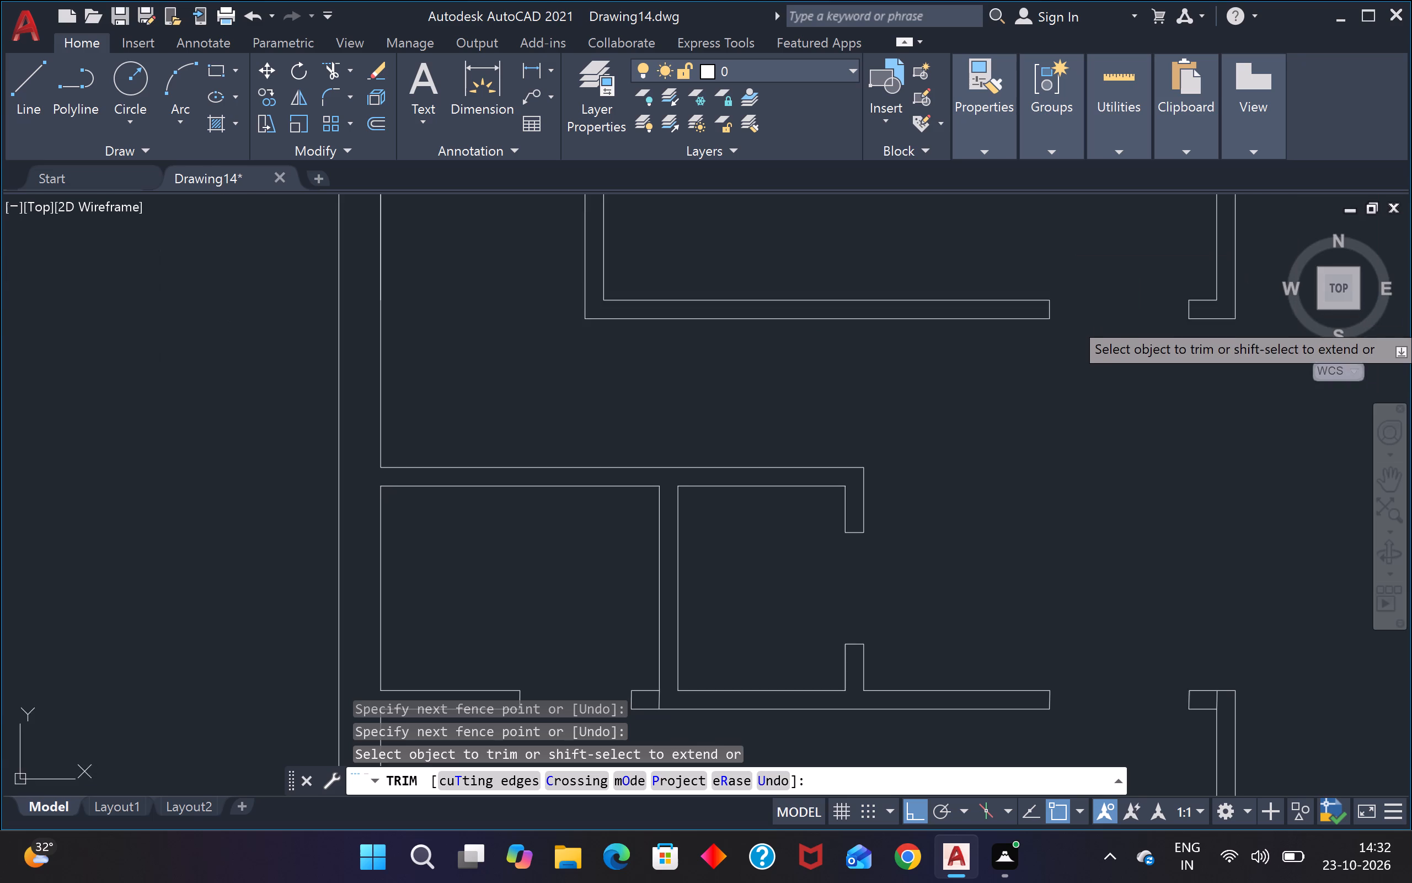
pyautogui.scroll(-3, 1159, 320)
pyautogui.scroll(-3, 1093, 378)
pyautogui.scroll(2, 1162, 384)
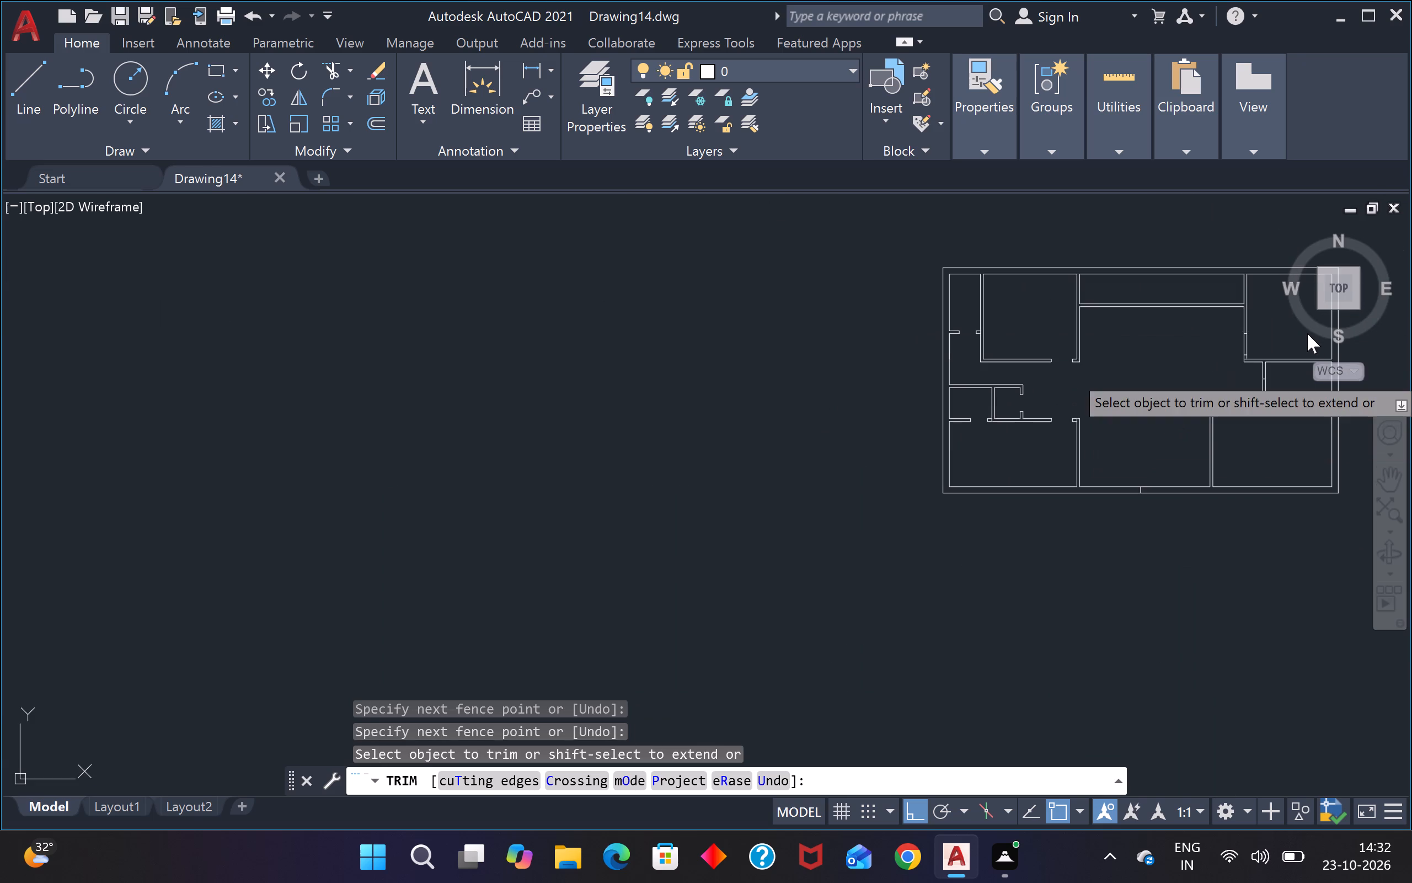
pyautogui.scroll(5, 1263, 339)
pyautogui.click(1243, 352)
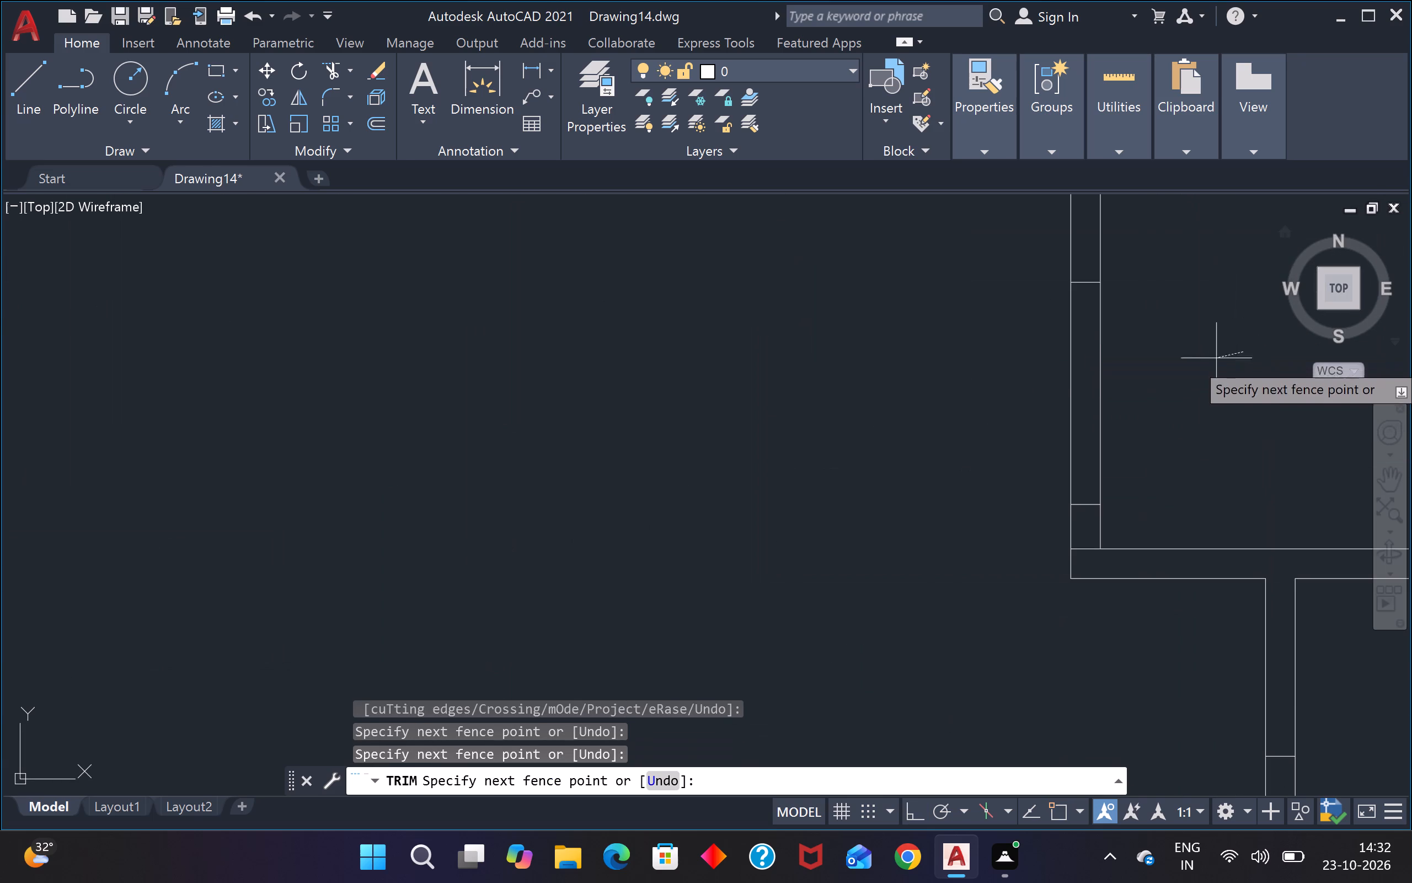
pyautogui.click(978, 405)
# Open the doorway in the short vertical partition below the upper-right room by trimming both wall lines between the door lines.
pyautogui.scroll(-4, 1039, 368)
pyautogui.scroll(2, 1125, 514)
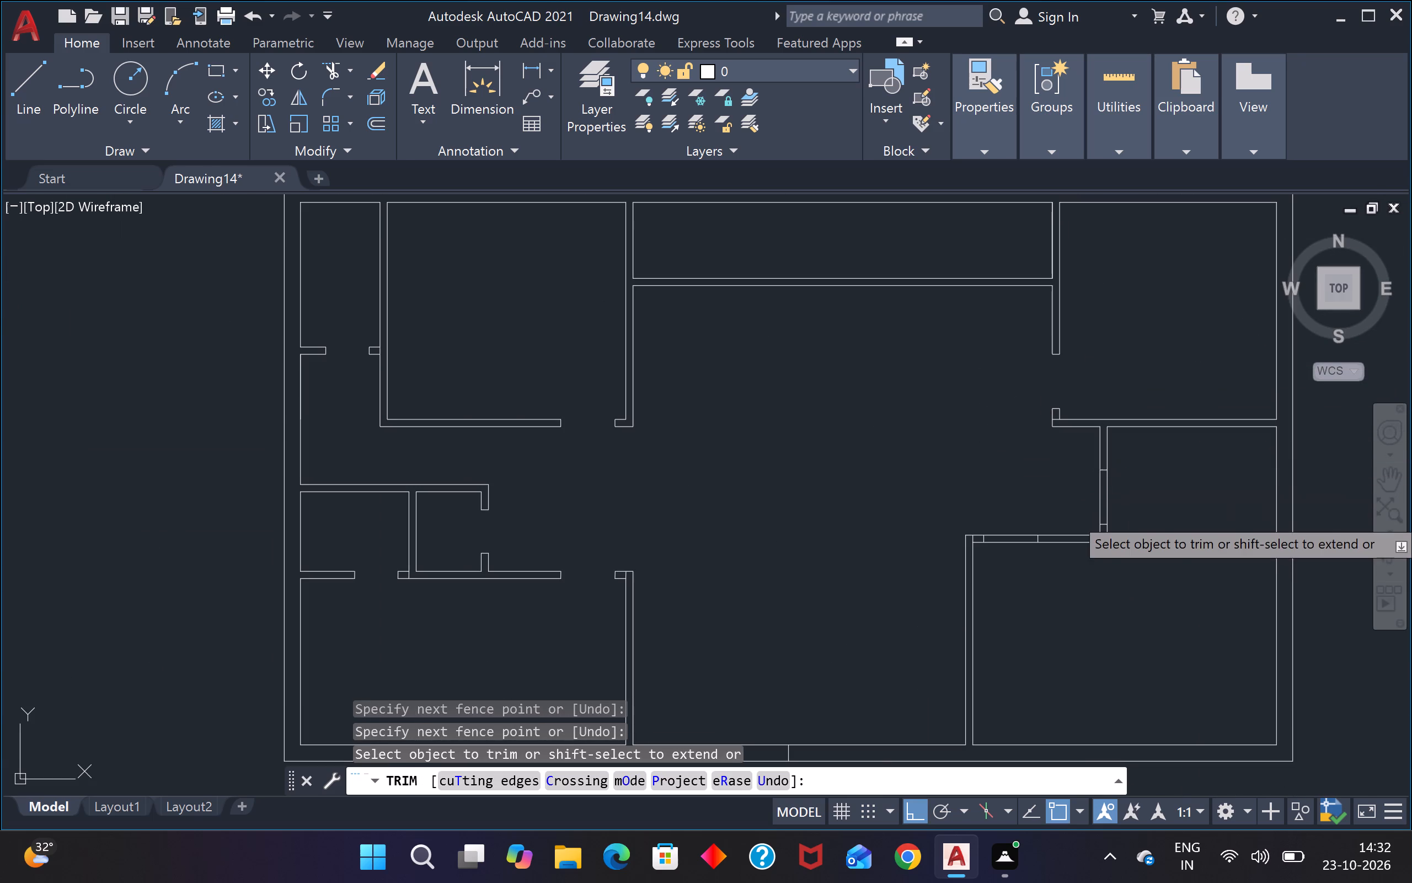
pyautogui.moveTo(1117, 472); pyautogui.dragTo(1108, 469)
pyautogui.click(1035, 471)
# Open the doorway in the lower-right room's top partition by trimming both wall lines between the door lines, and finish trimming.
pyautogui.click(833, 528)
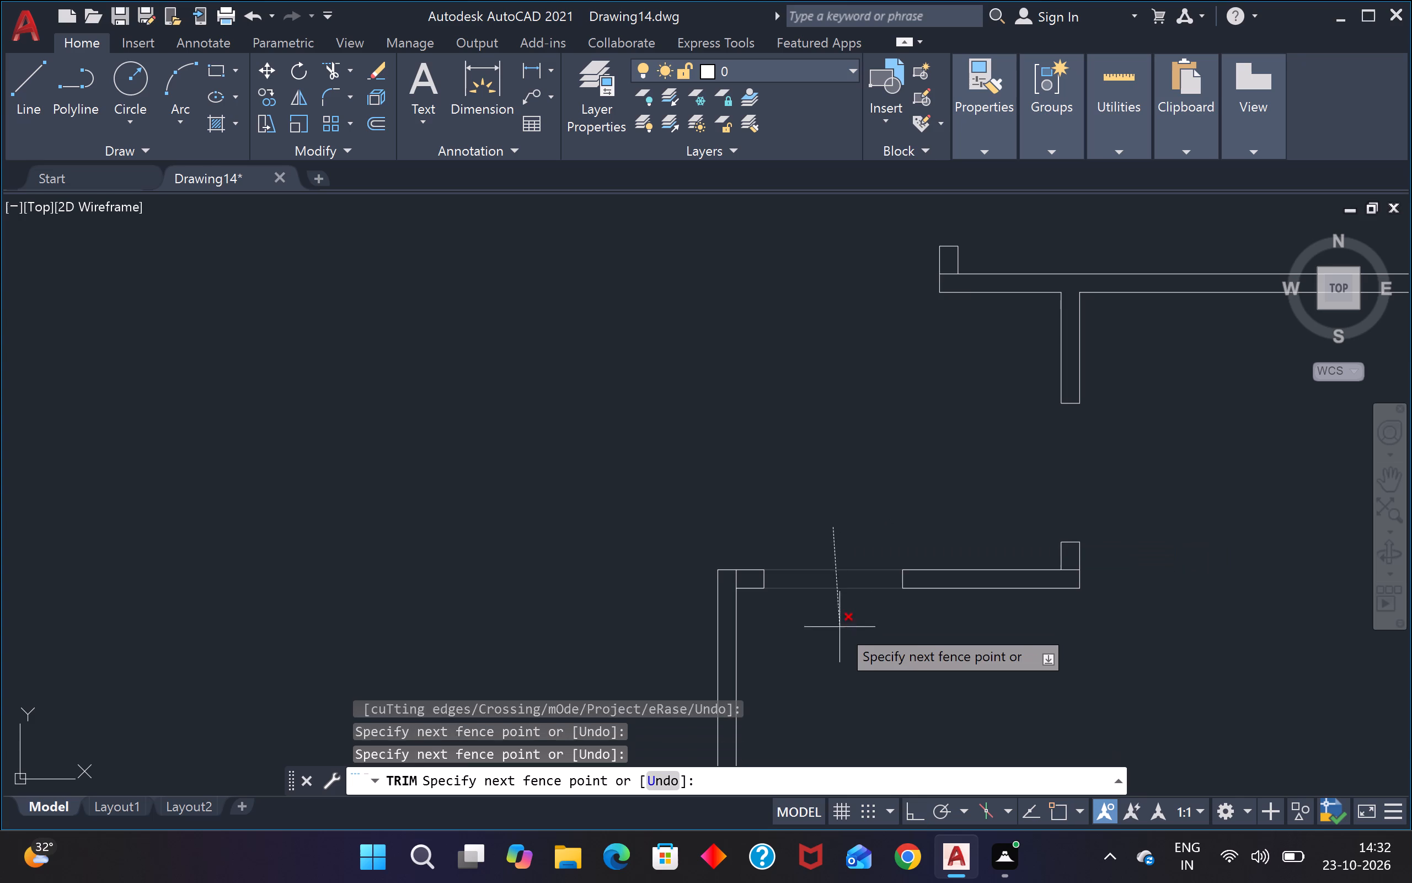
pyautogui.click(839, 627)
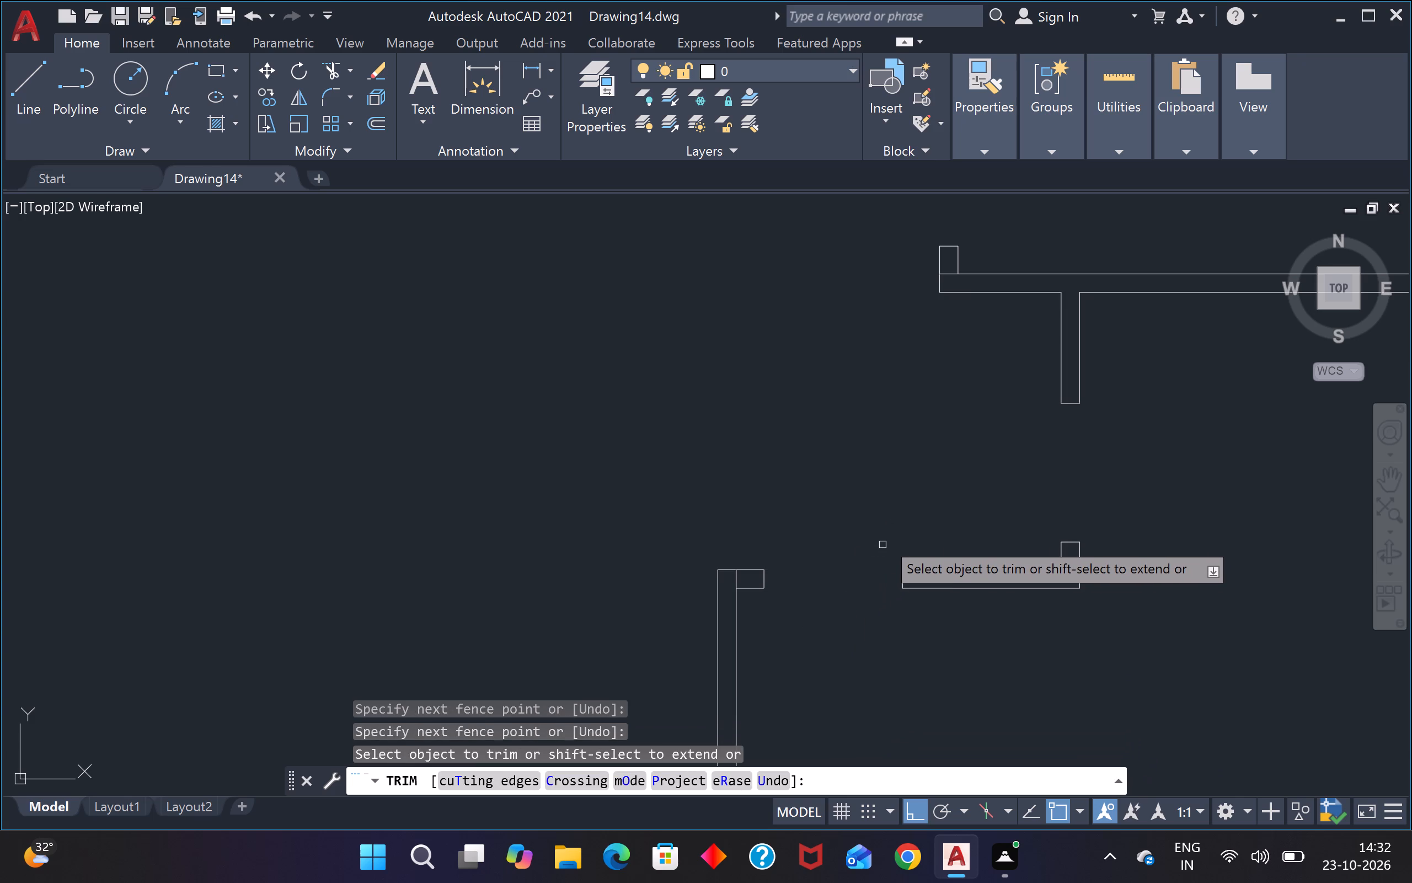
pyautogui.scroll(-3, 826, 438)
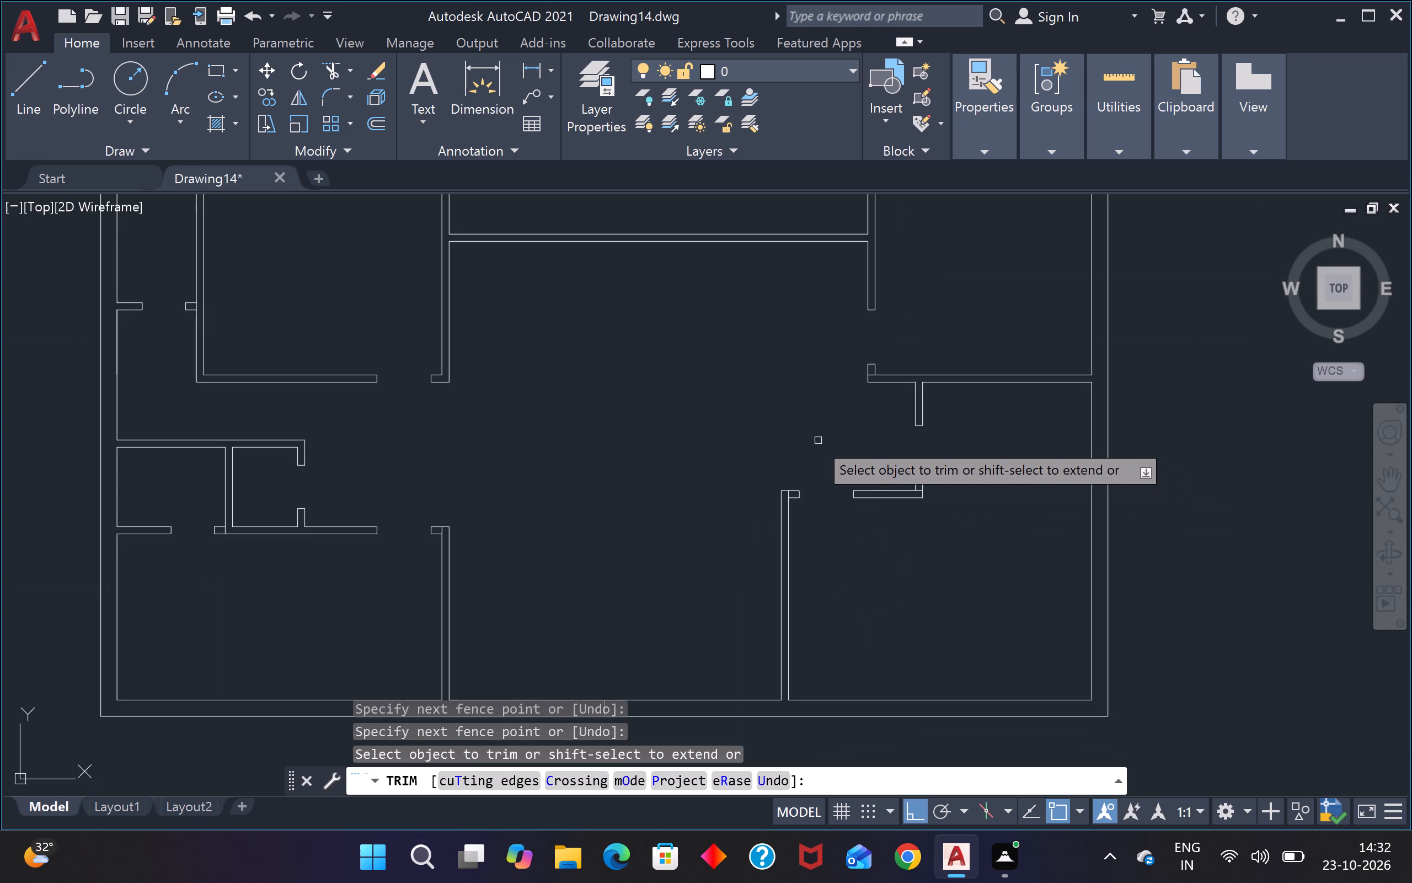
pyautogui.scroll(-3, 769, 442)
pyautogui.scroll(1, 710, 436)
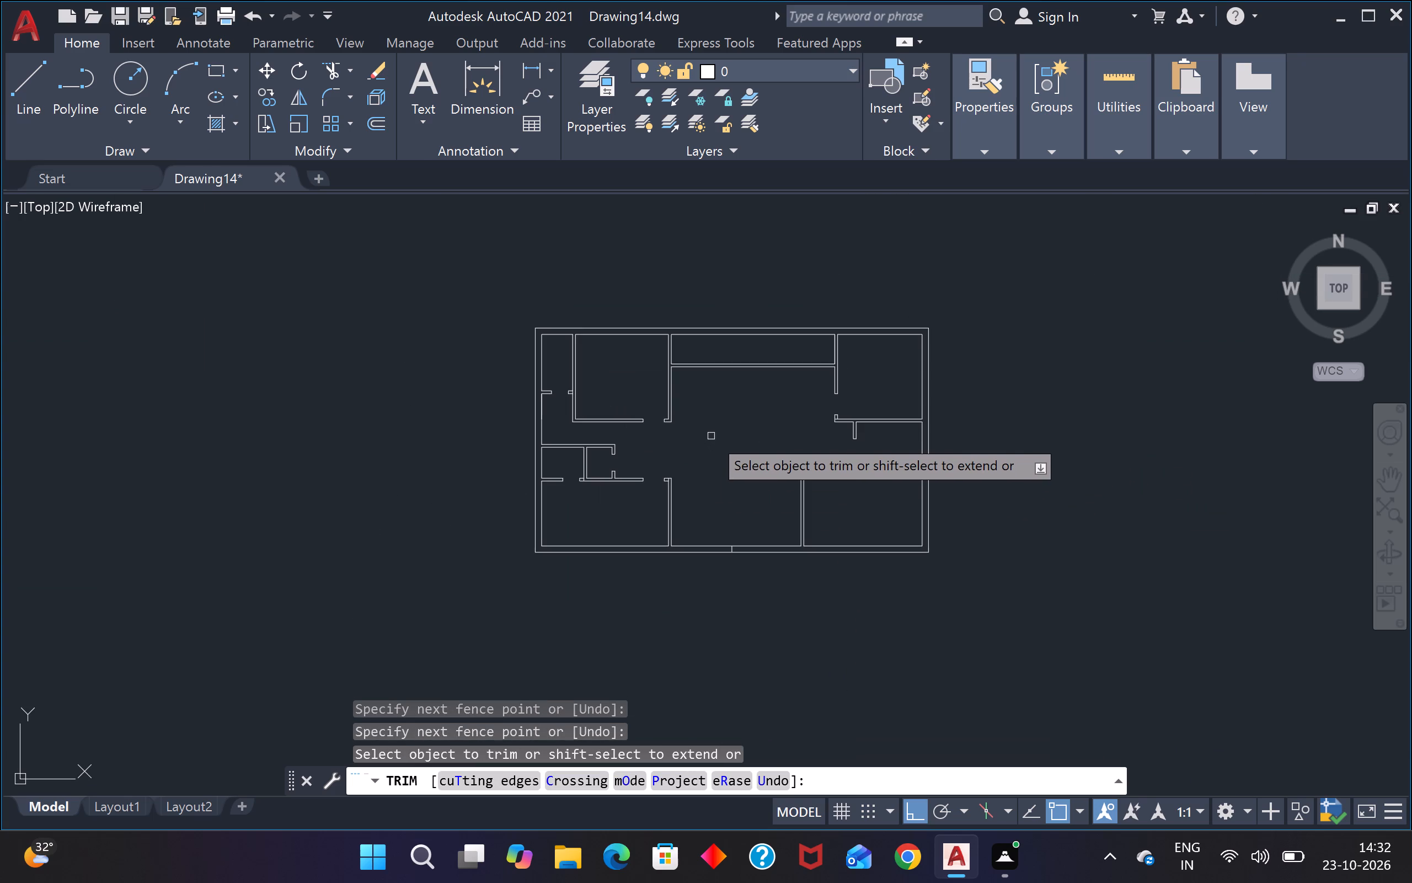
pyautogui.scroll(1, 711, 437)
pyautogui.press('Escape')
pyautogui.press('Escape')
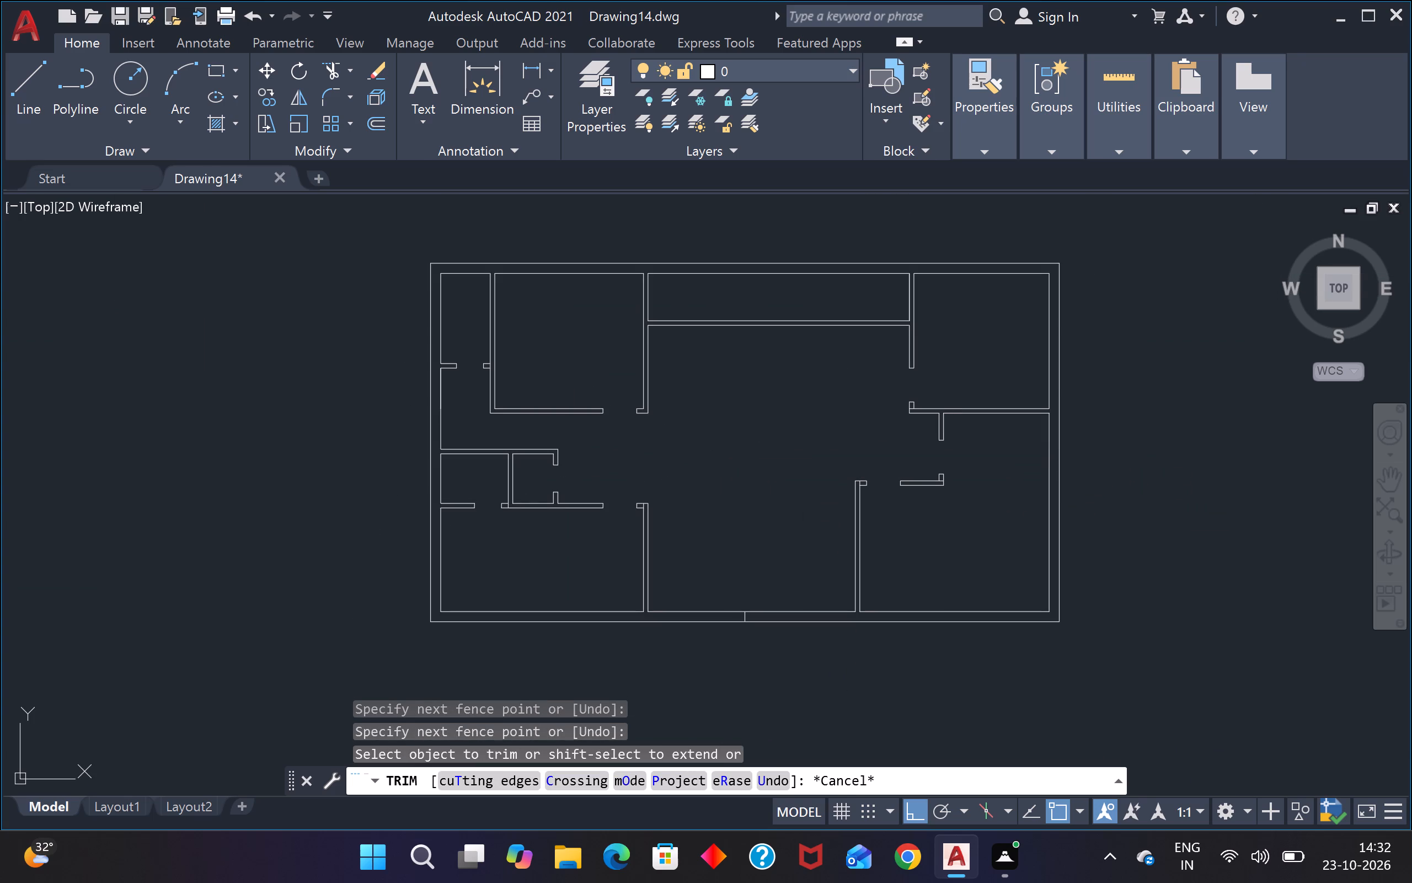
pyautogui.press('Escape')
pyautogui.press('Escape')
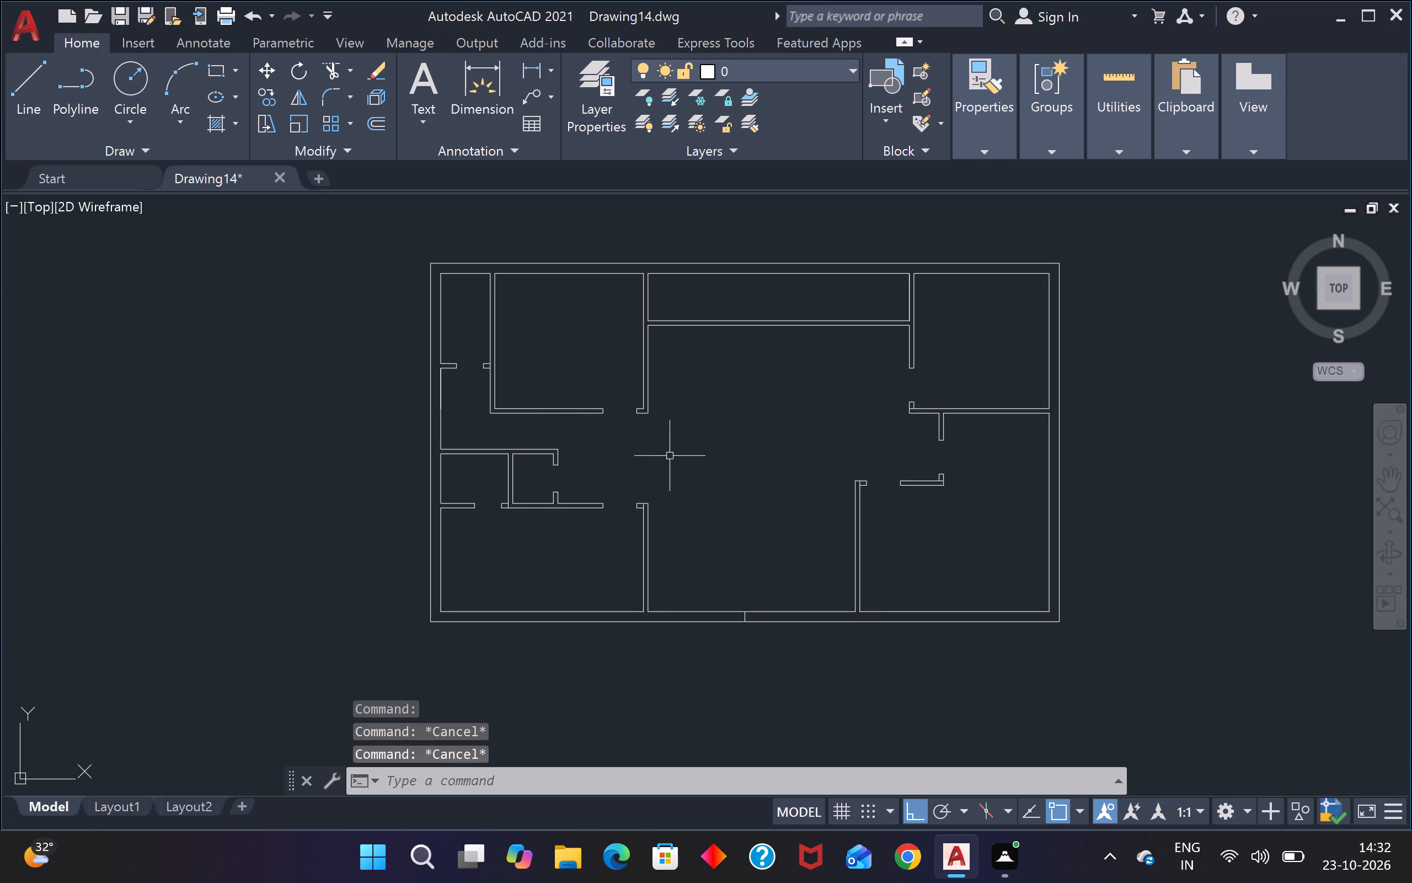
# Trim the leftover line where the partition between the two small left rooms meets their bottom partition.
pyautogui.scroll(2, 639, 440)
pyautogui.press('F6')
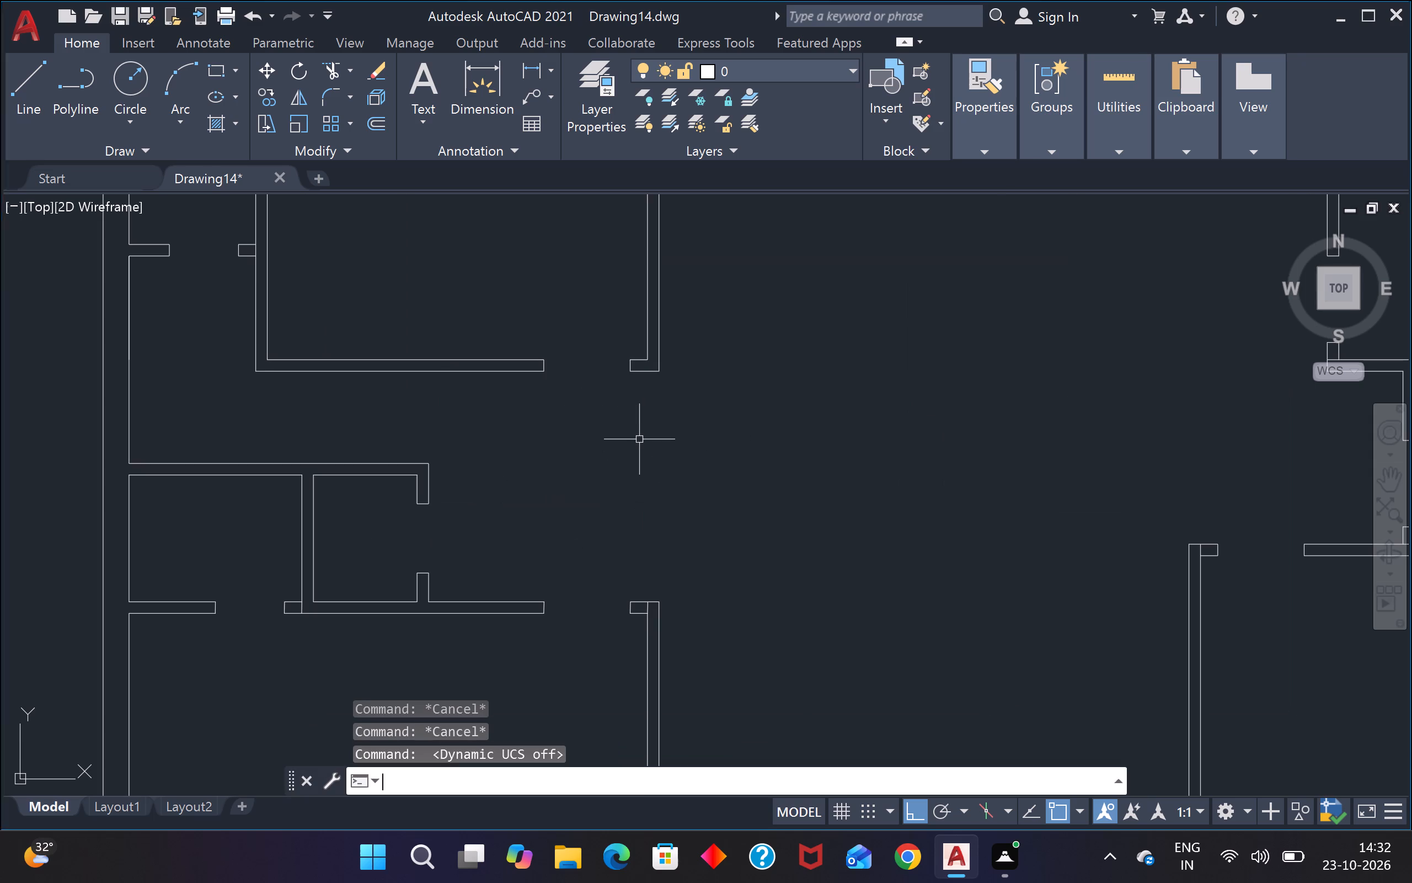
pyautogui.press('Escape')
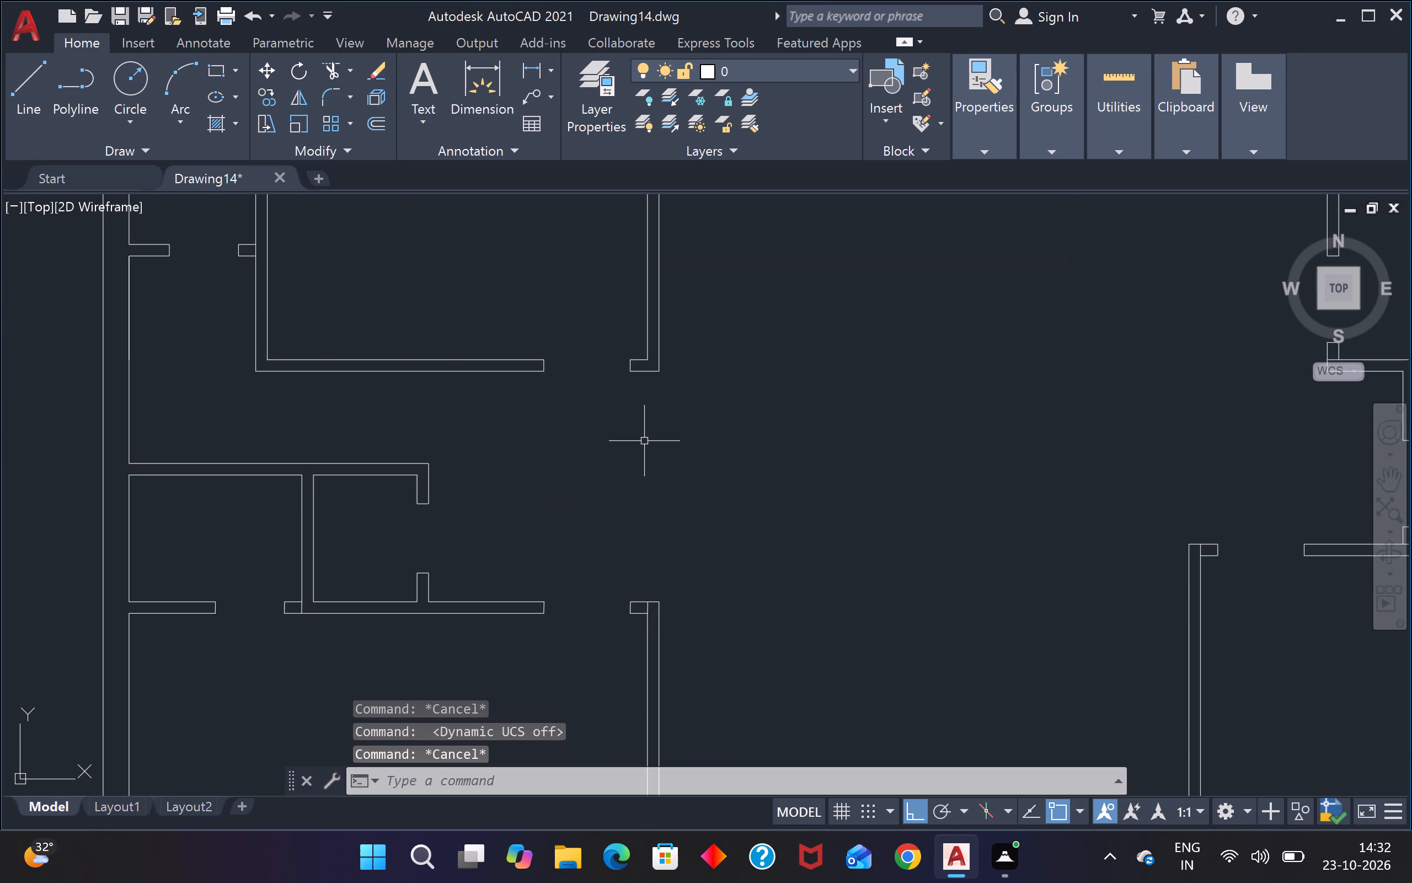
pyautogui.write('tr')
pyautogui.press('space')
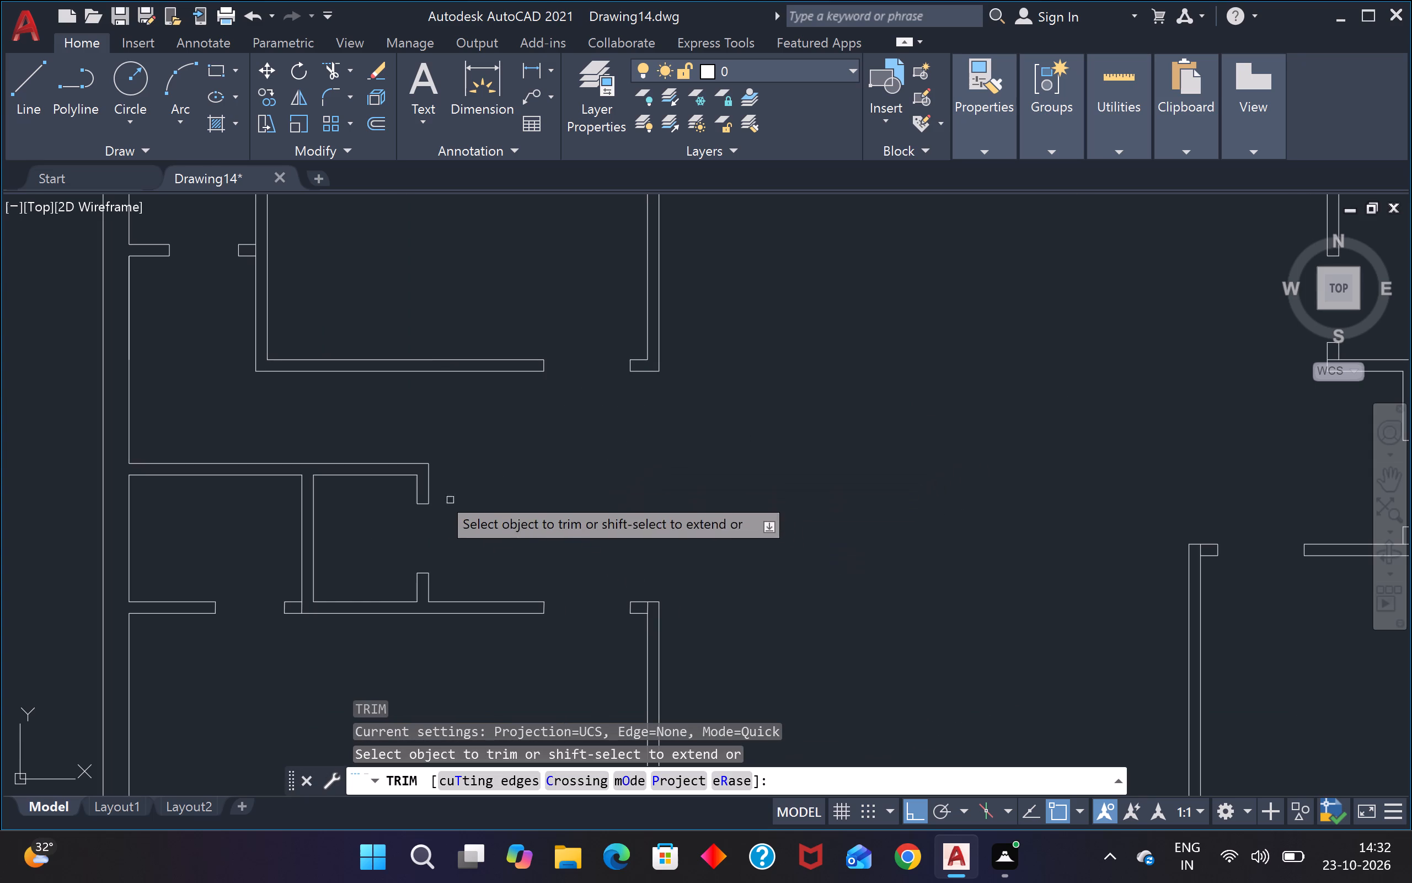
pyautogui.scroll(3, 323, 605)
pyautogui.click(280, 621)
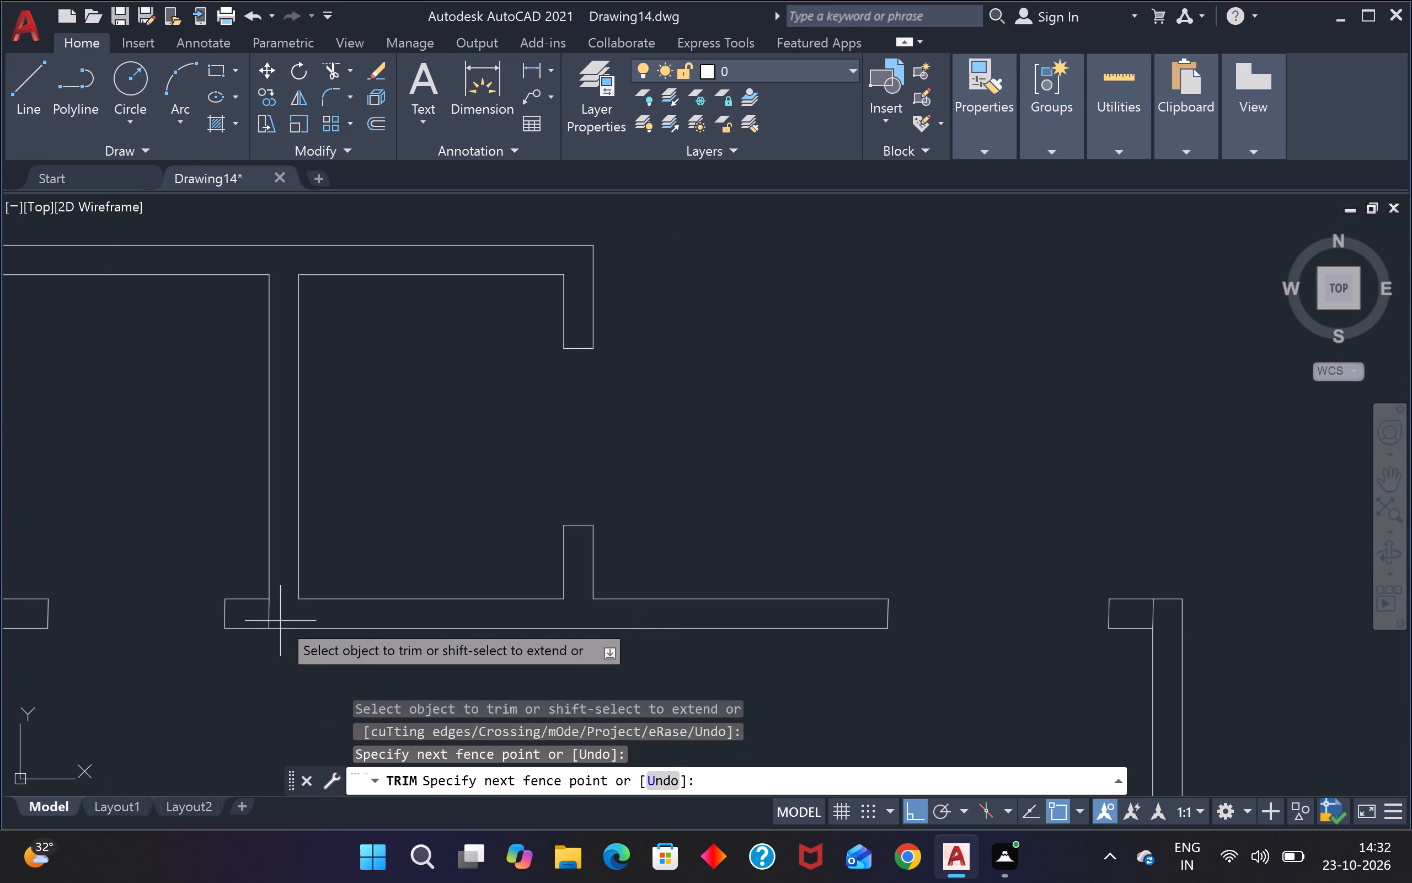
pyautogui.click(260, 617)
# Trim the leftover inner wall line inside the lower-left room's top right corner, beside the doorway.
pyautogui.scroll(-3, 329, 581)
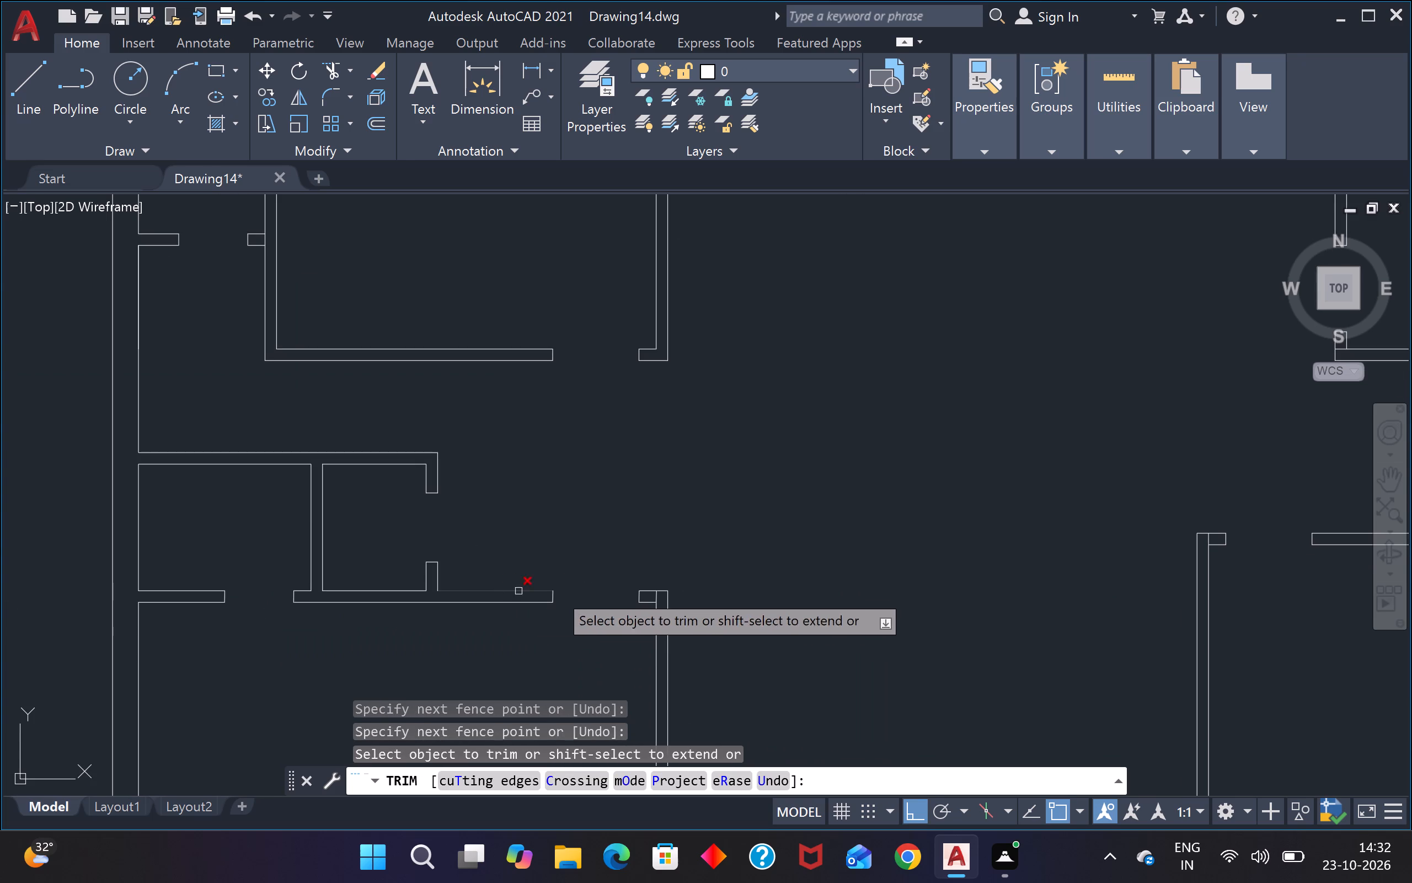
pyautogui.scroll(3, 661, 597)
pyautogui.click(662, 597)
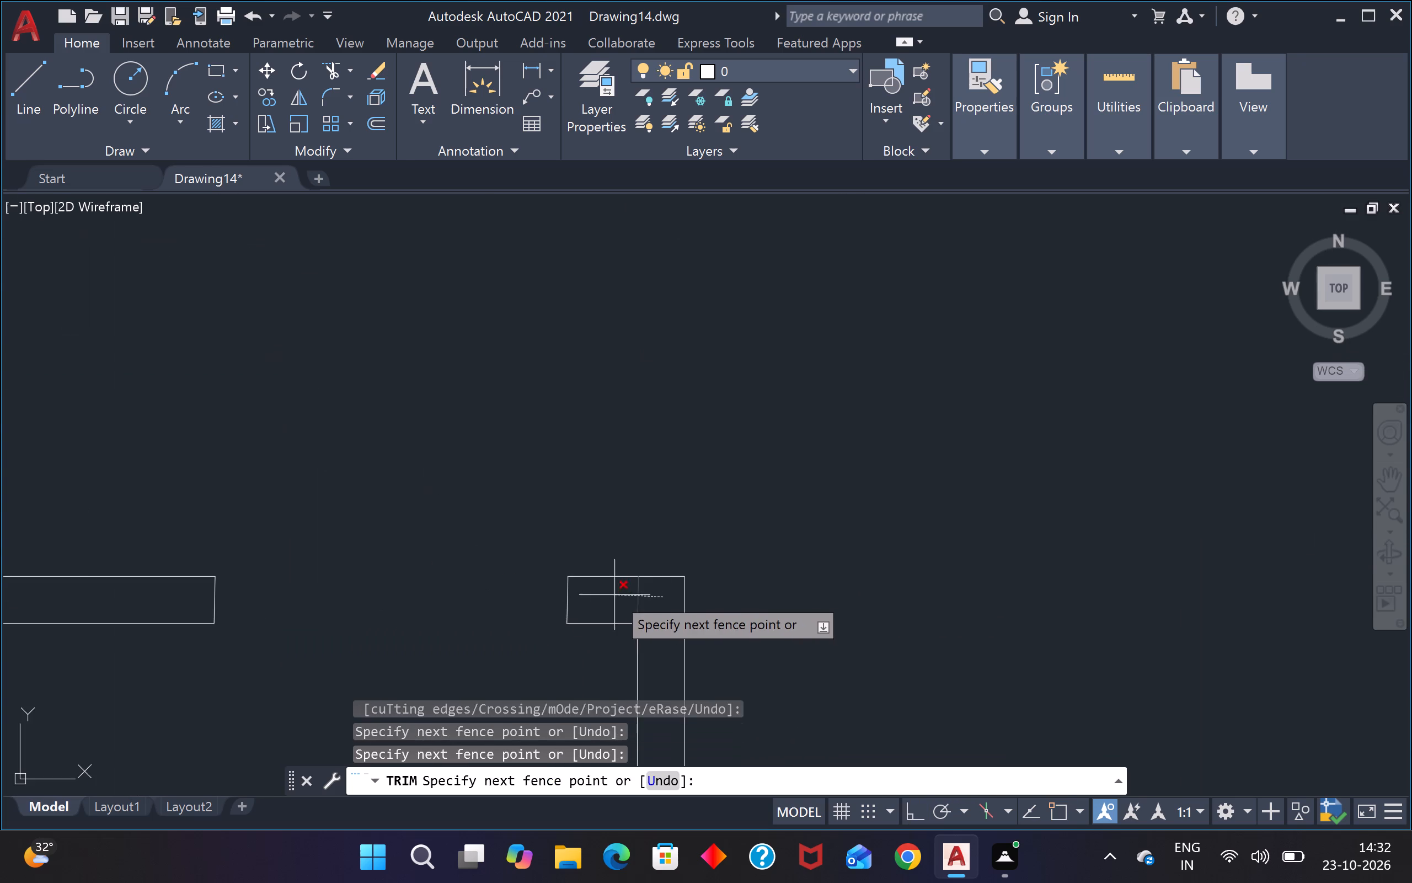
pyautogui.click(614, 595)
# Trim the leftover wall line where the narrow upper-left room's door stub meets its right partition.
pyautogui.scroll(-11, 618, 595)
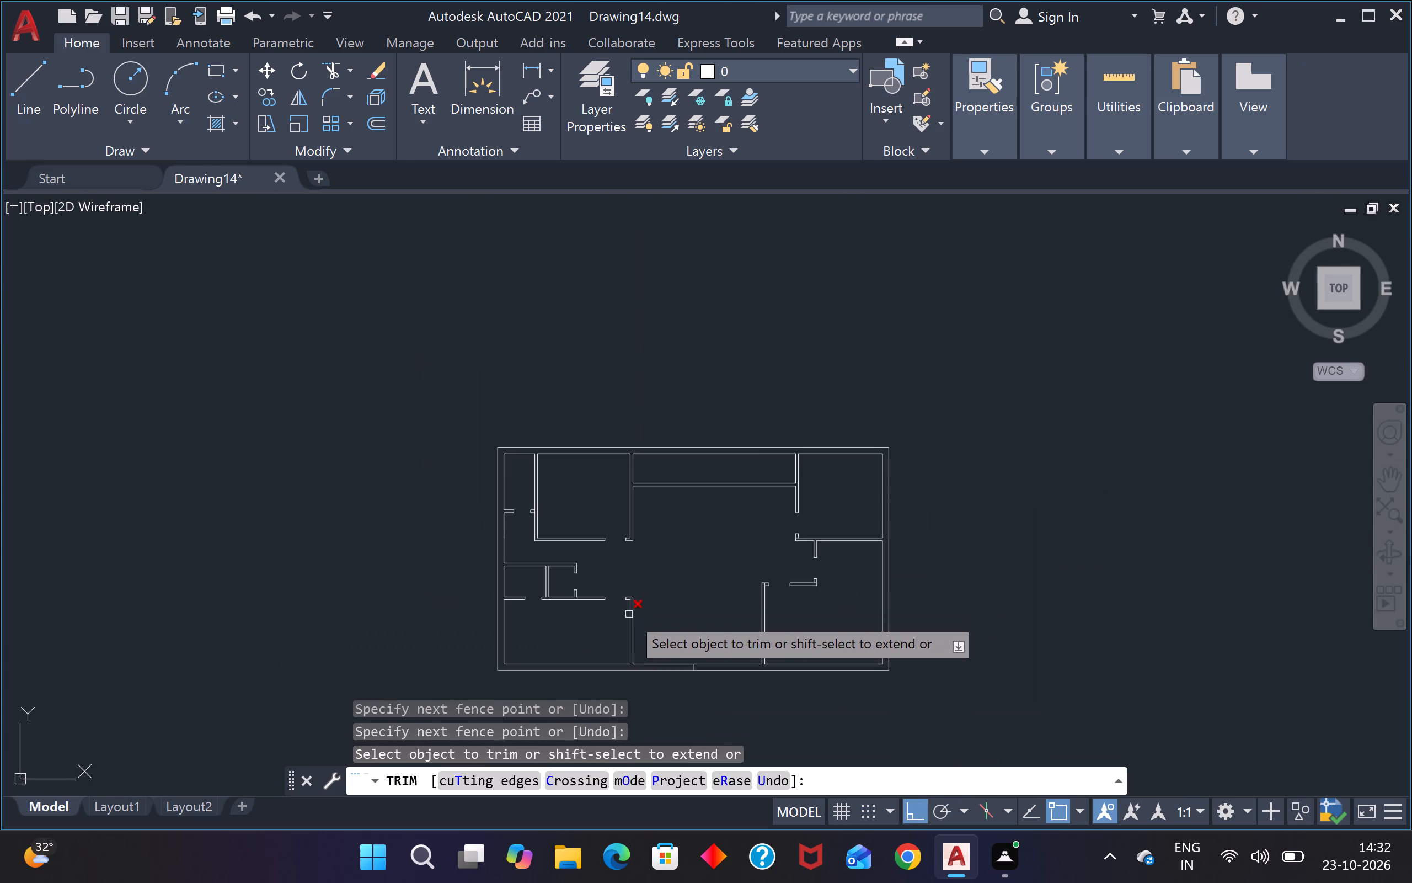
pyautogui.scroll(2, 614, 544)
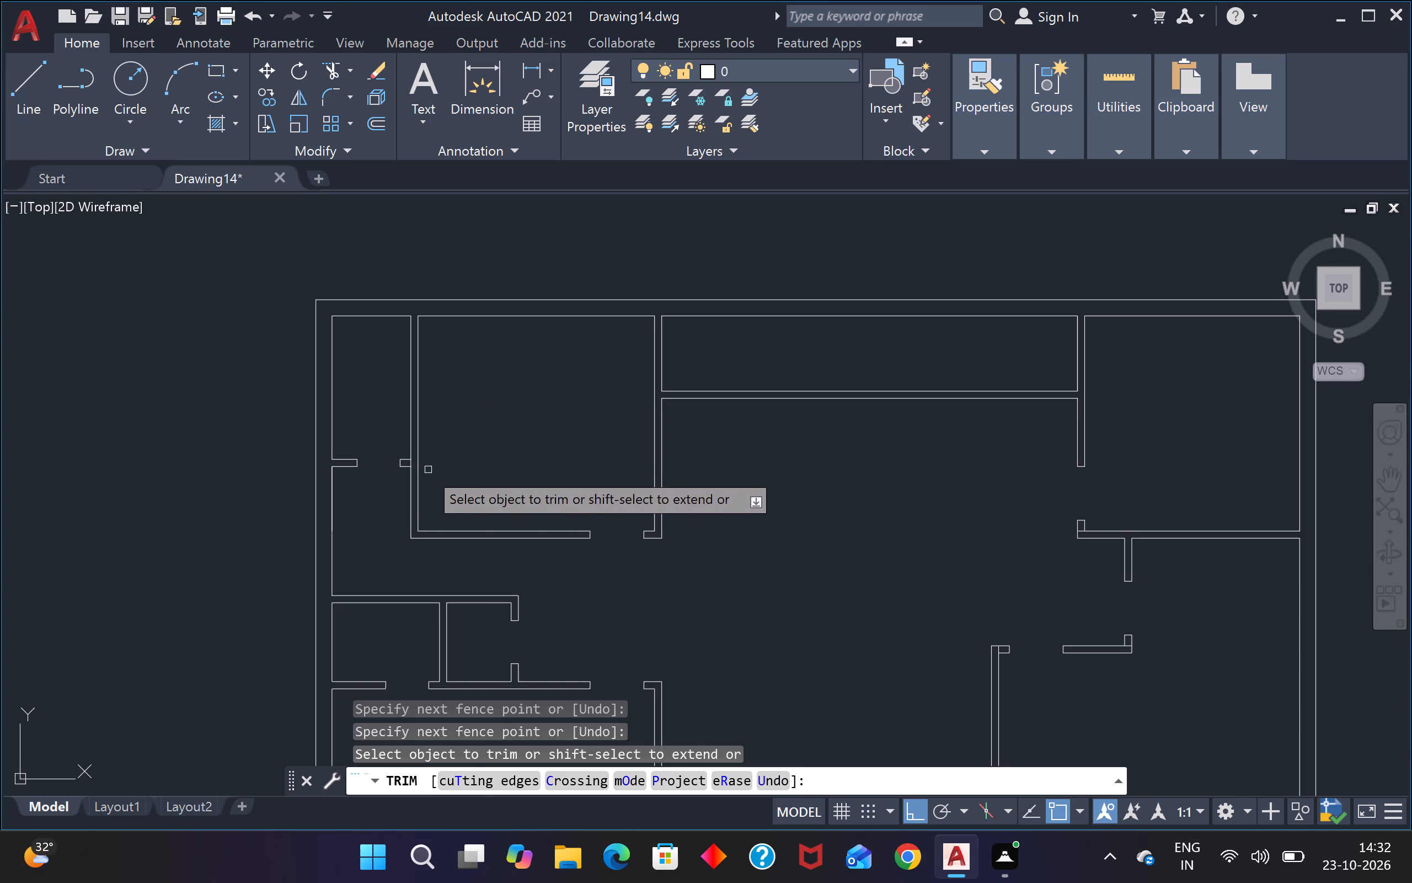
pyautogui.scroll(5, 397, 471)
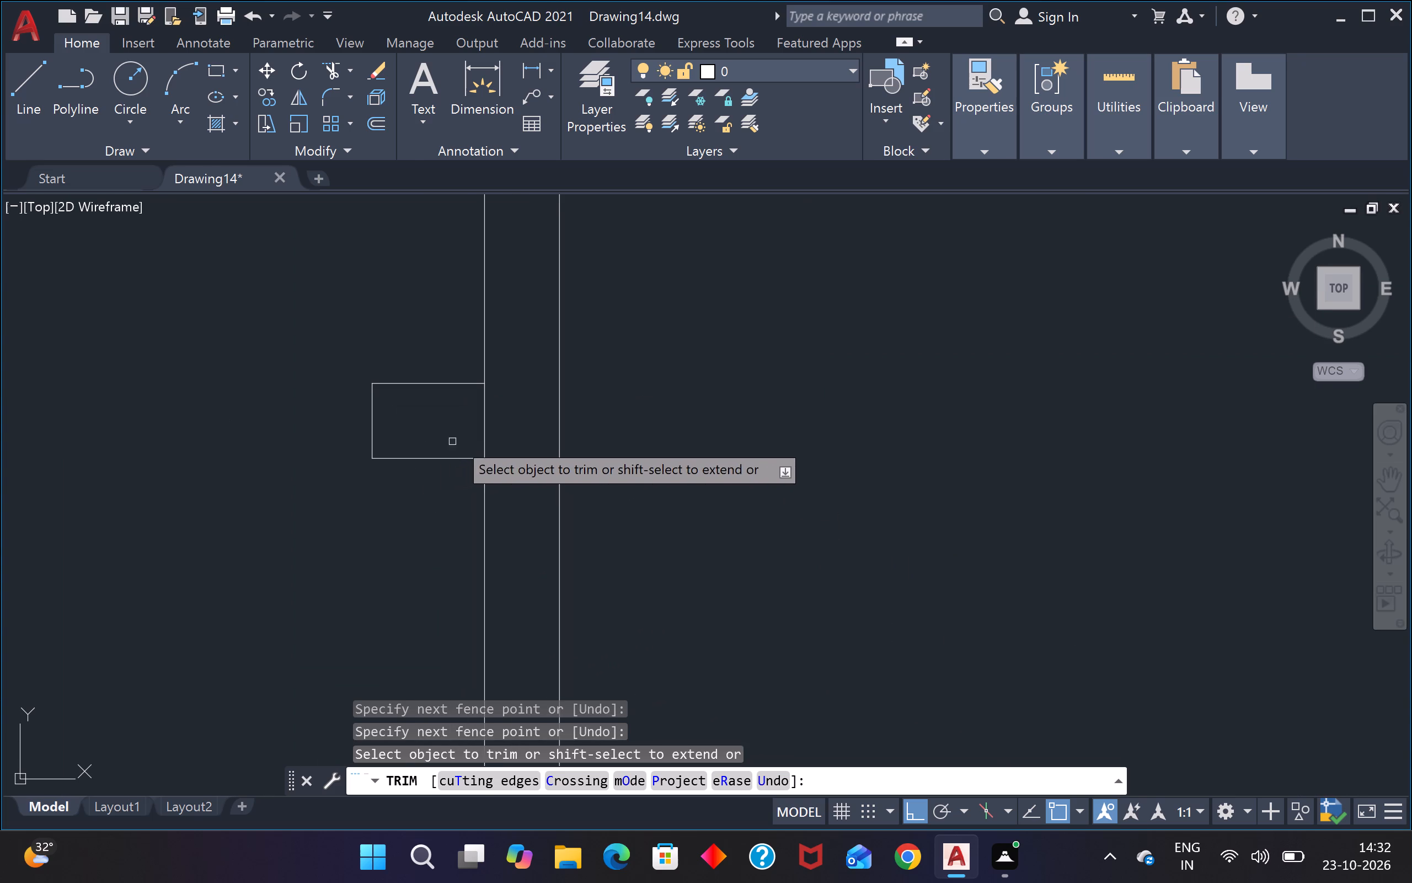
pyautogui.click(457, 439)
pyautogui.click(538, 414)
# Trim the leftover lines inside the corners at both ends of the lower-right room's top partition.
pyautogui.scroll(-8, 529, 411)
pyautogui.scroll(-3, 723, 478)
pyautogui.scroll(3, 1101, 575)
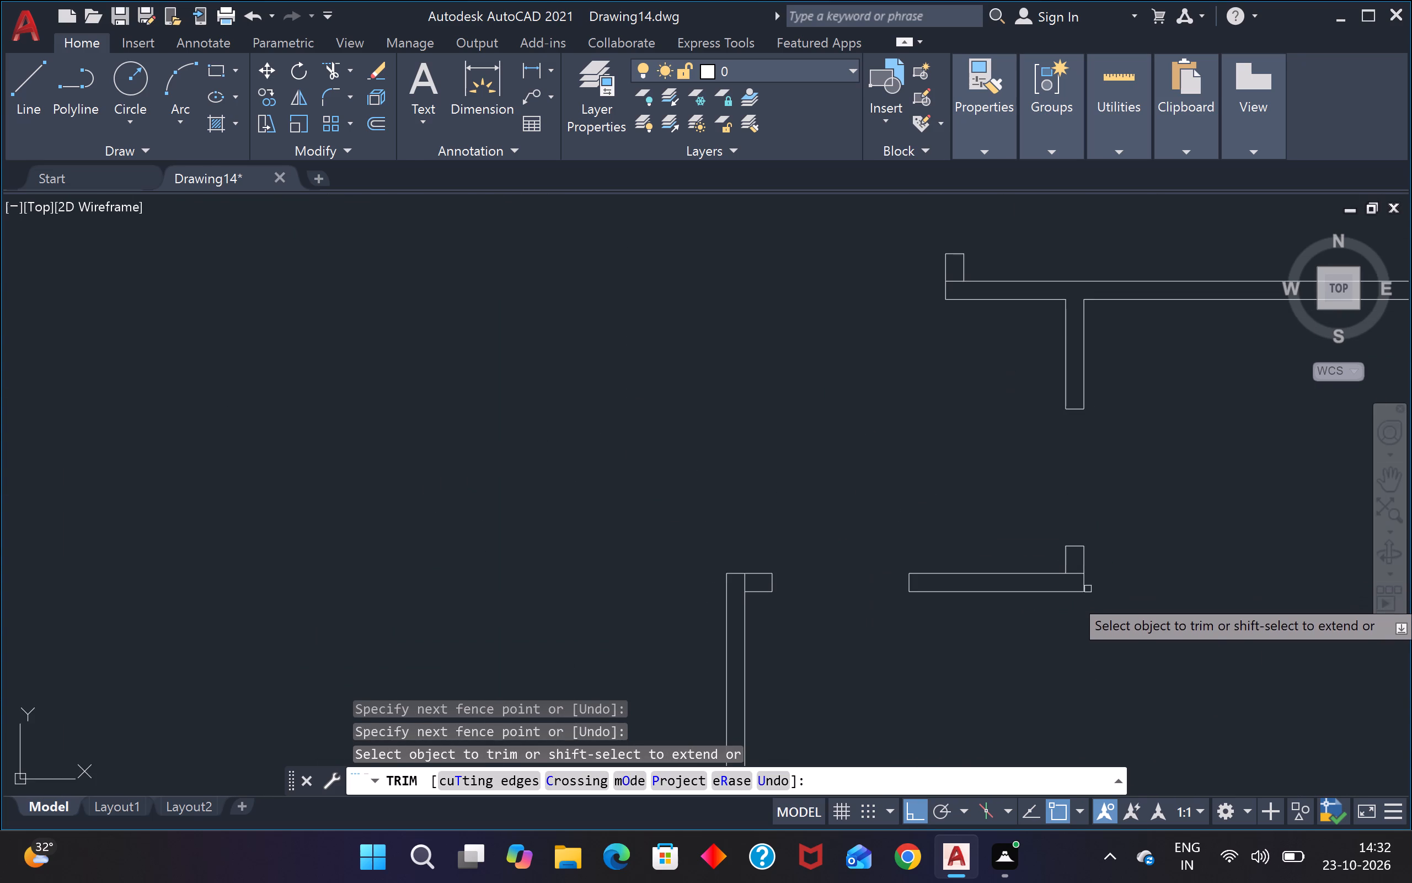
pyautogui.scroll(2, 1069, 583)
pyautogui.click(1078, 544)
pyautogui.click(1080, 568)
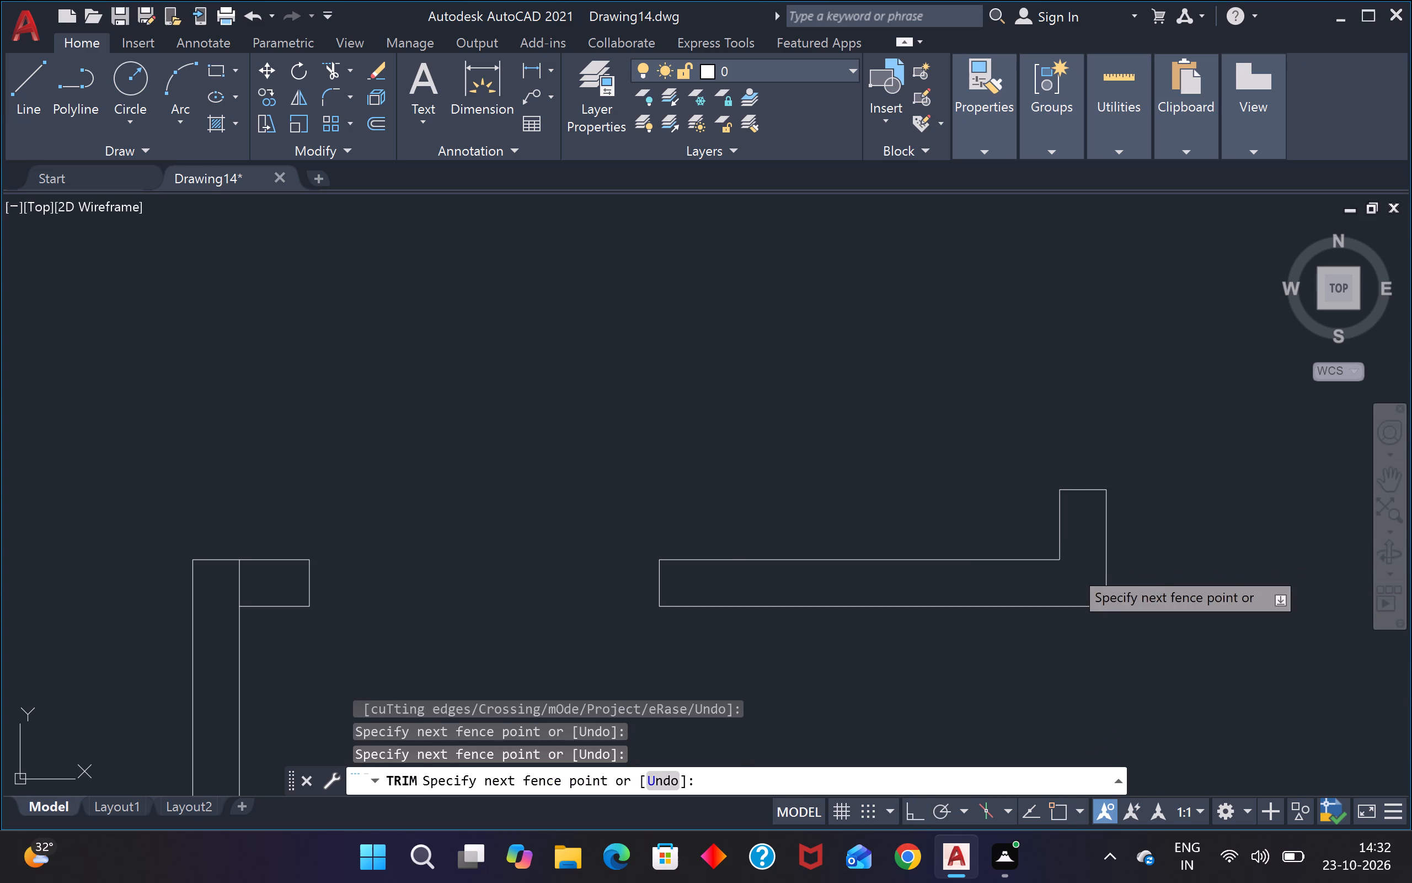
pyautogui.click(286, 571)
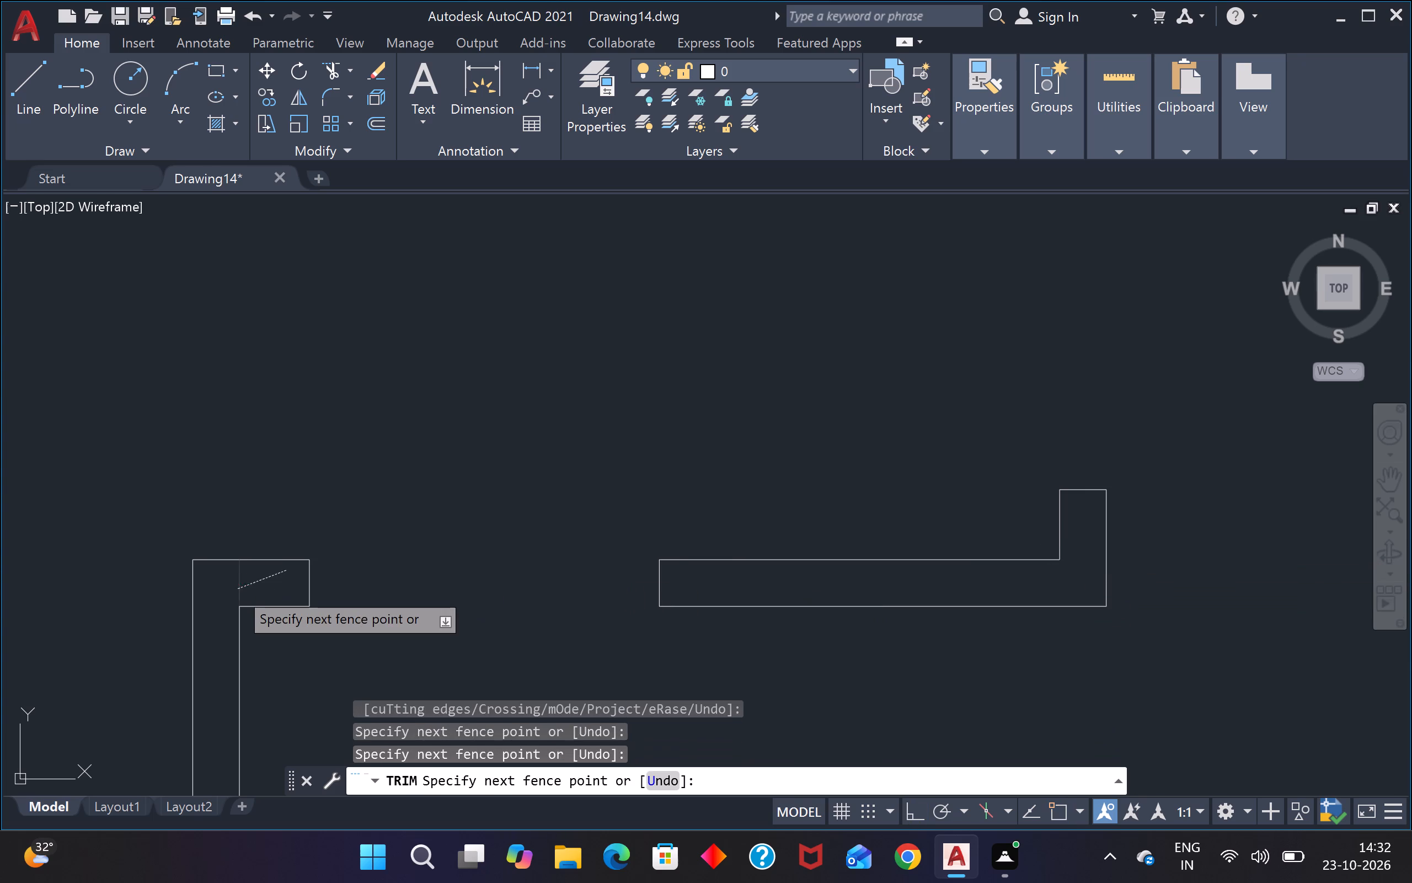
pyautogui.click(237, 589)
# Trim the leftover line inside the upper-right room's bottom left corner below the doorway, and finish trimming.
pyautogui.scroll(-3, 240, 588)
pyautogui.scroll(-2, 305, 555)
pyautogui.scroll(3, 361, 439)
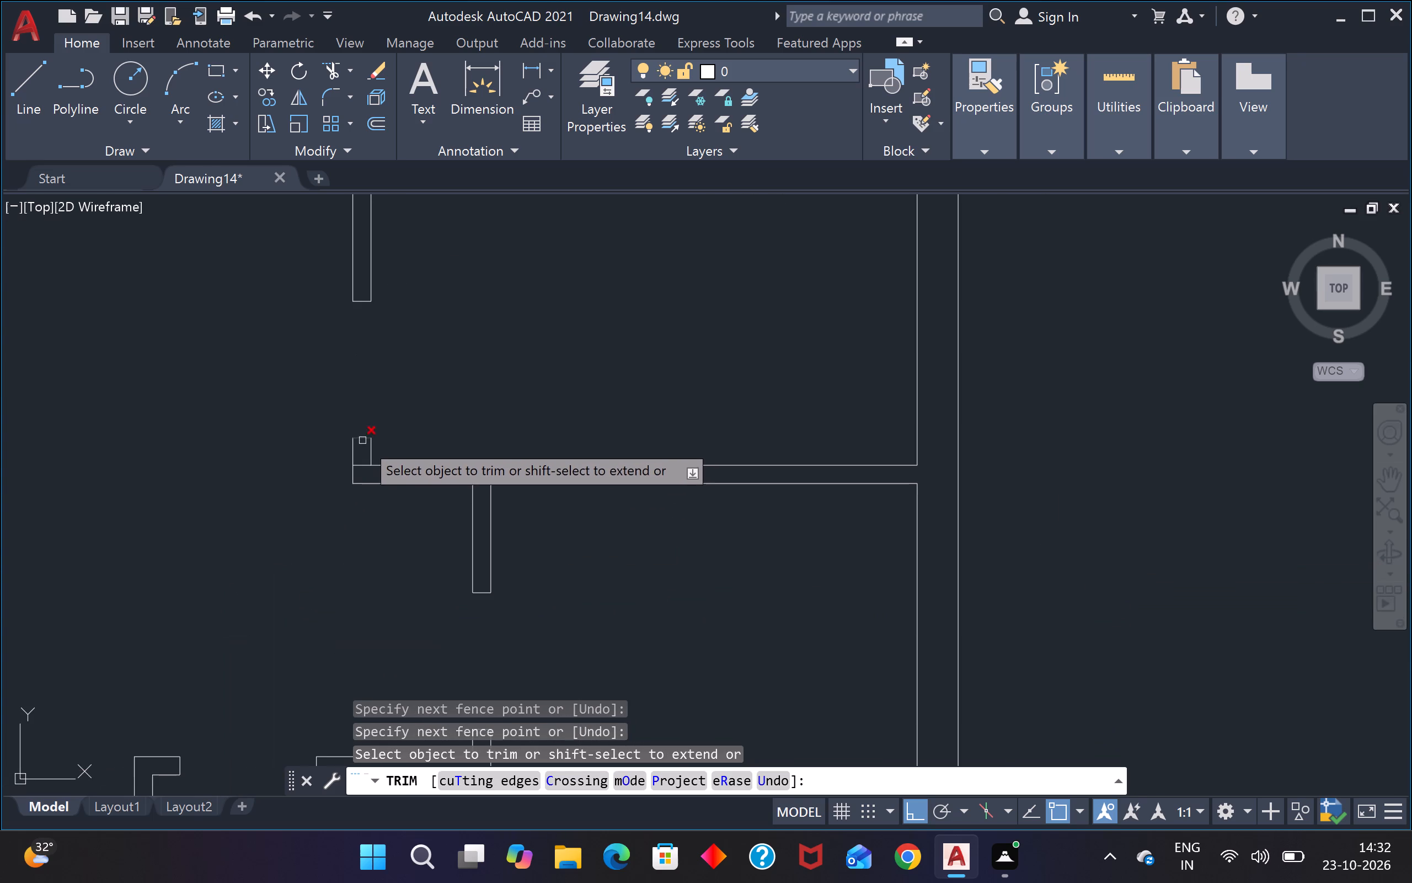
pyautogui.scroll(2, 370, 467)
pyautogui.click(354, 440)
pyautogui.click(350, 472)
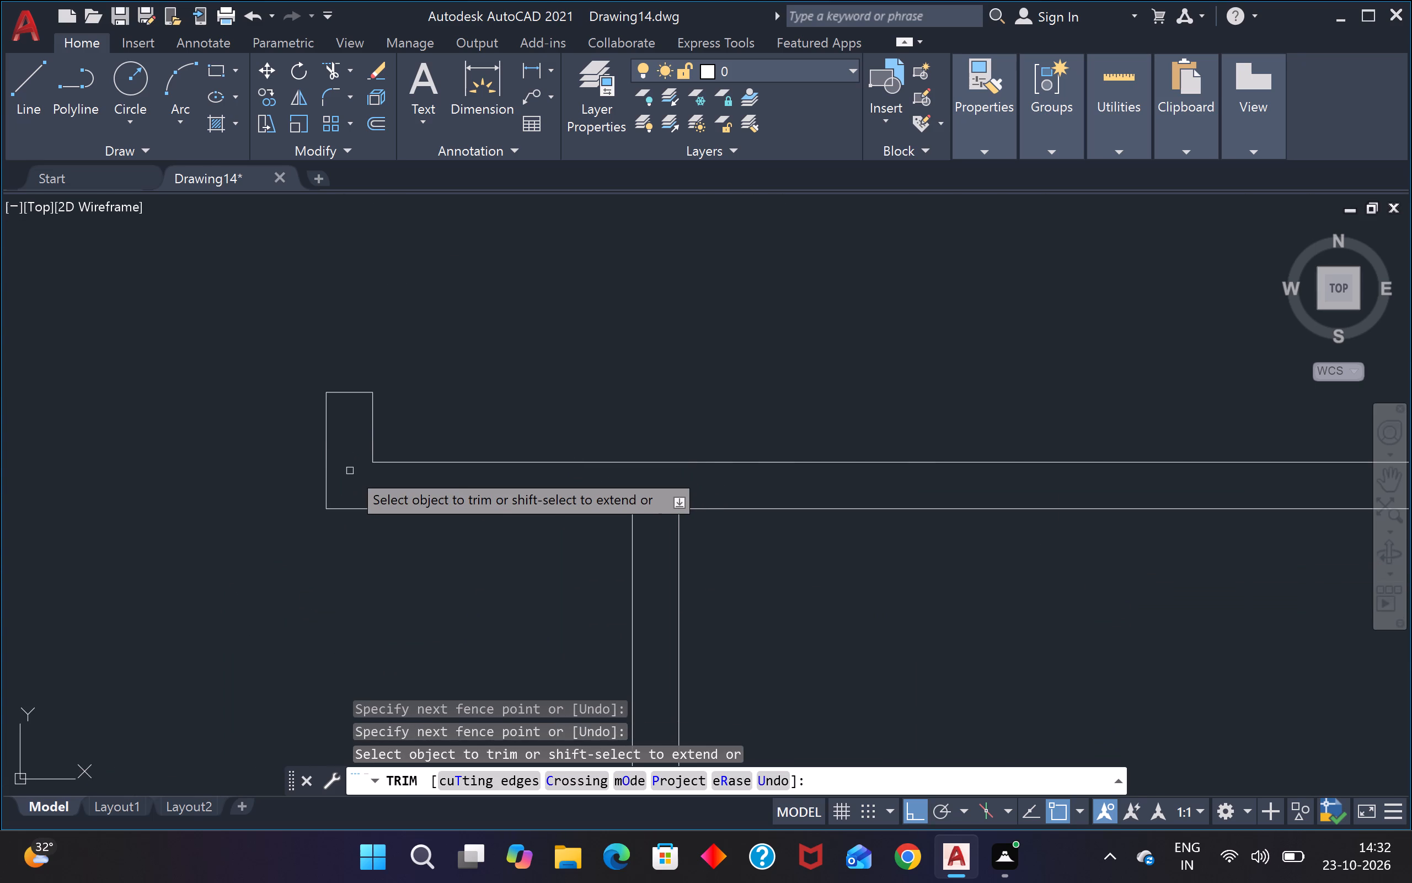
pyautogui.scroll(-10, 350, 470)
pyautogui.scroll(2, 286, 522)
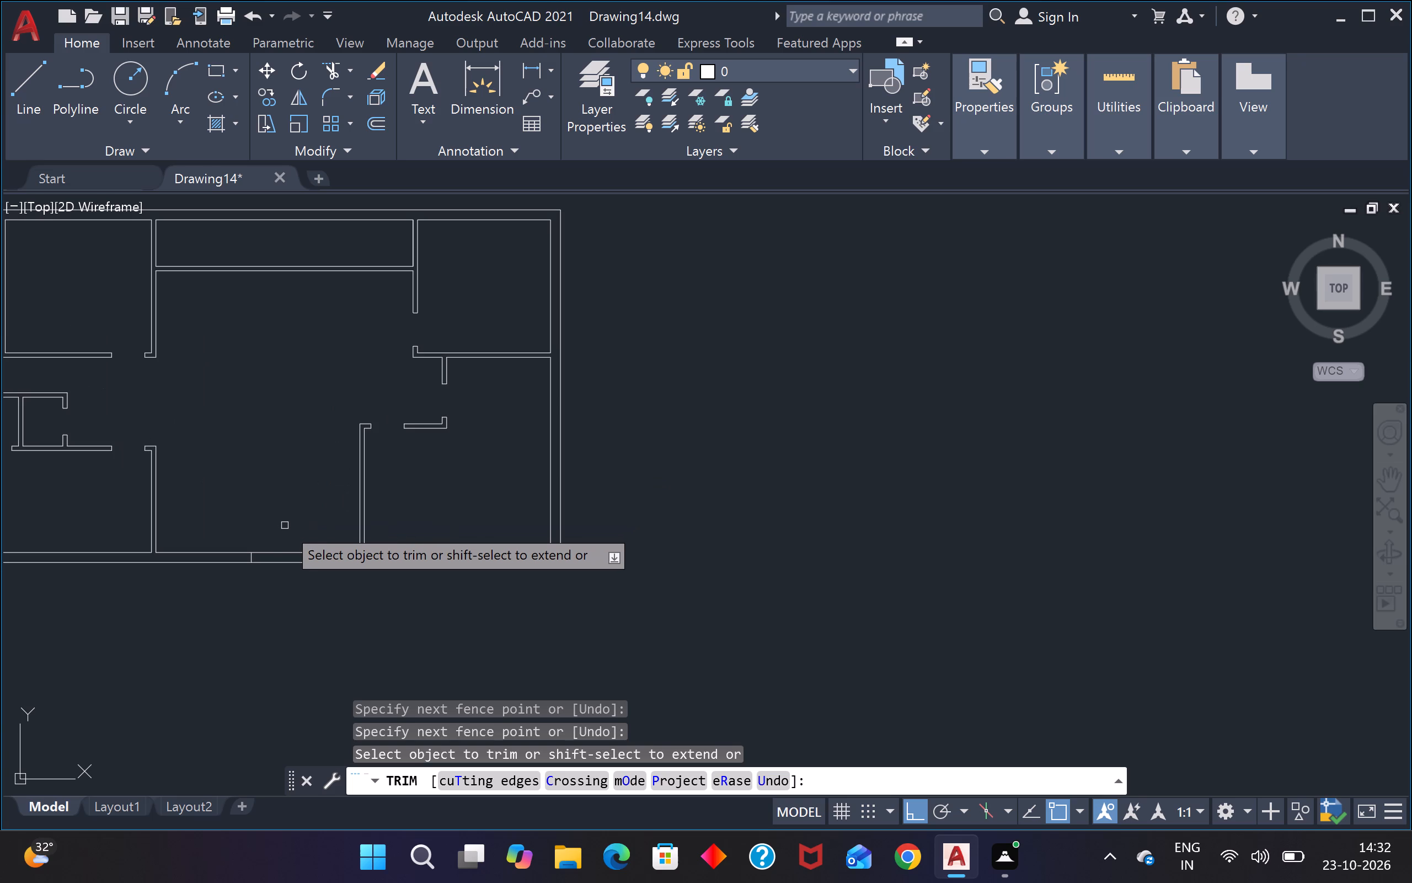
pyautogui.press('Escape')
pyautogui.press('Escape')
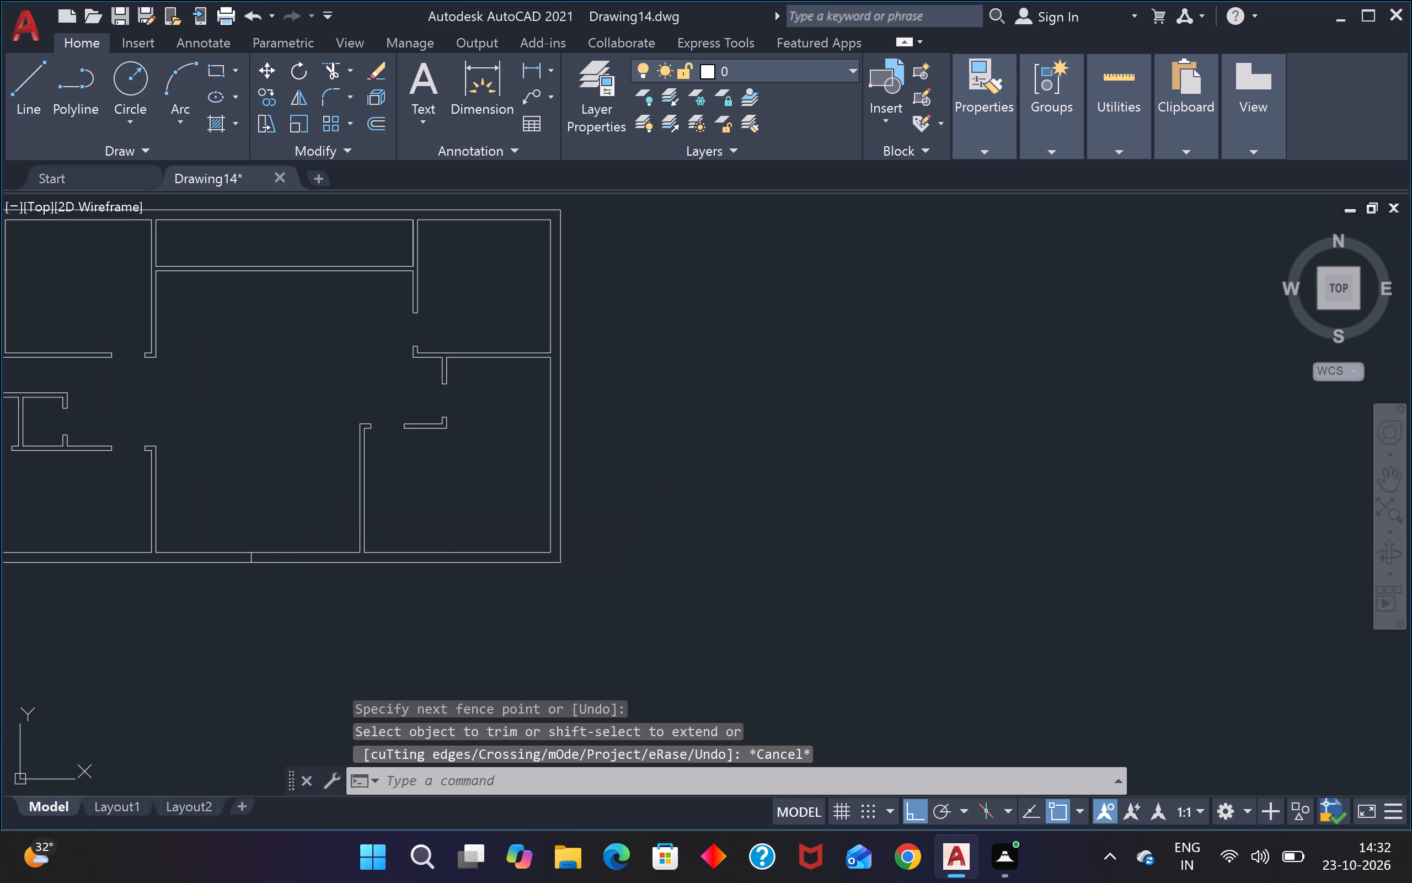
# Offset the short marker line across the bottom outer wall by 2' to both sides.
pyautogui.write('o')
pyautogui.press('space')
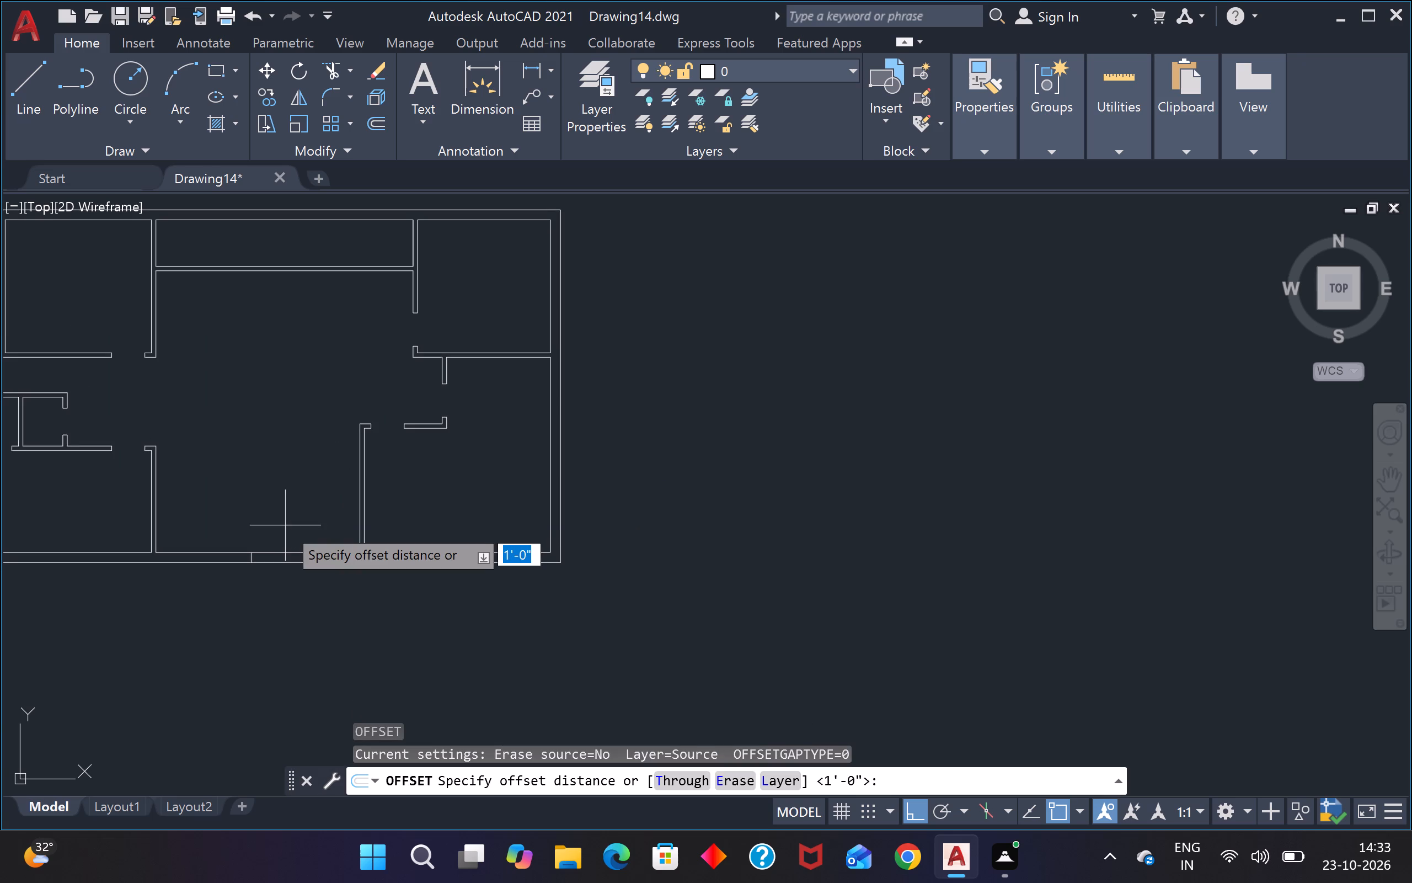
pyautogui.press('2')
pyautogui.press("'")
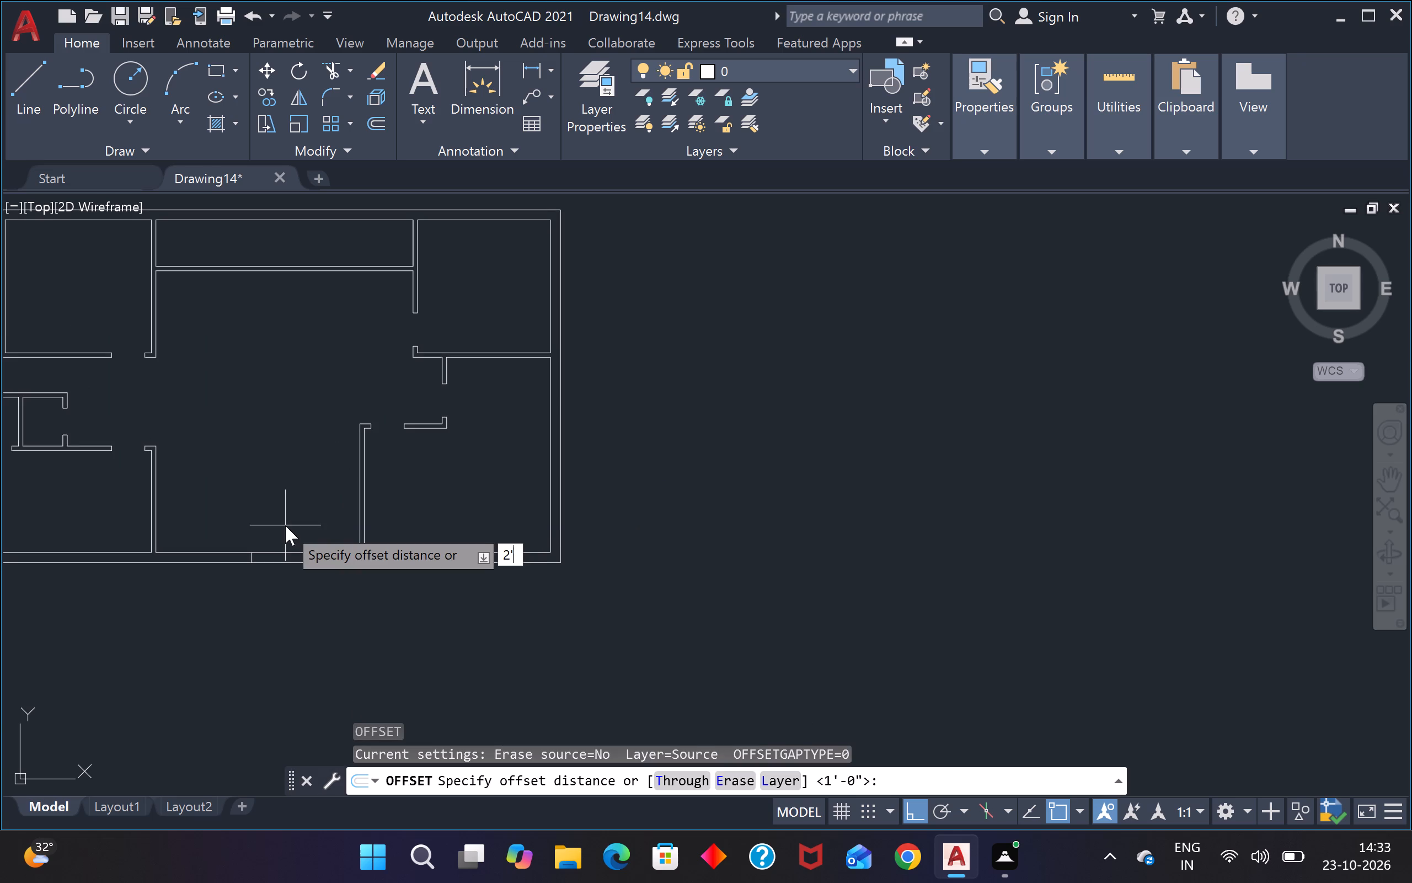
pyautogui.press('Return')
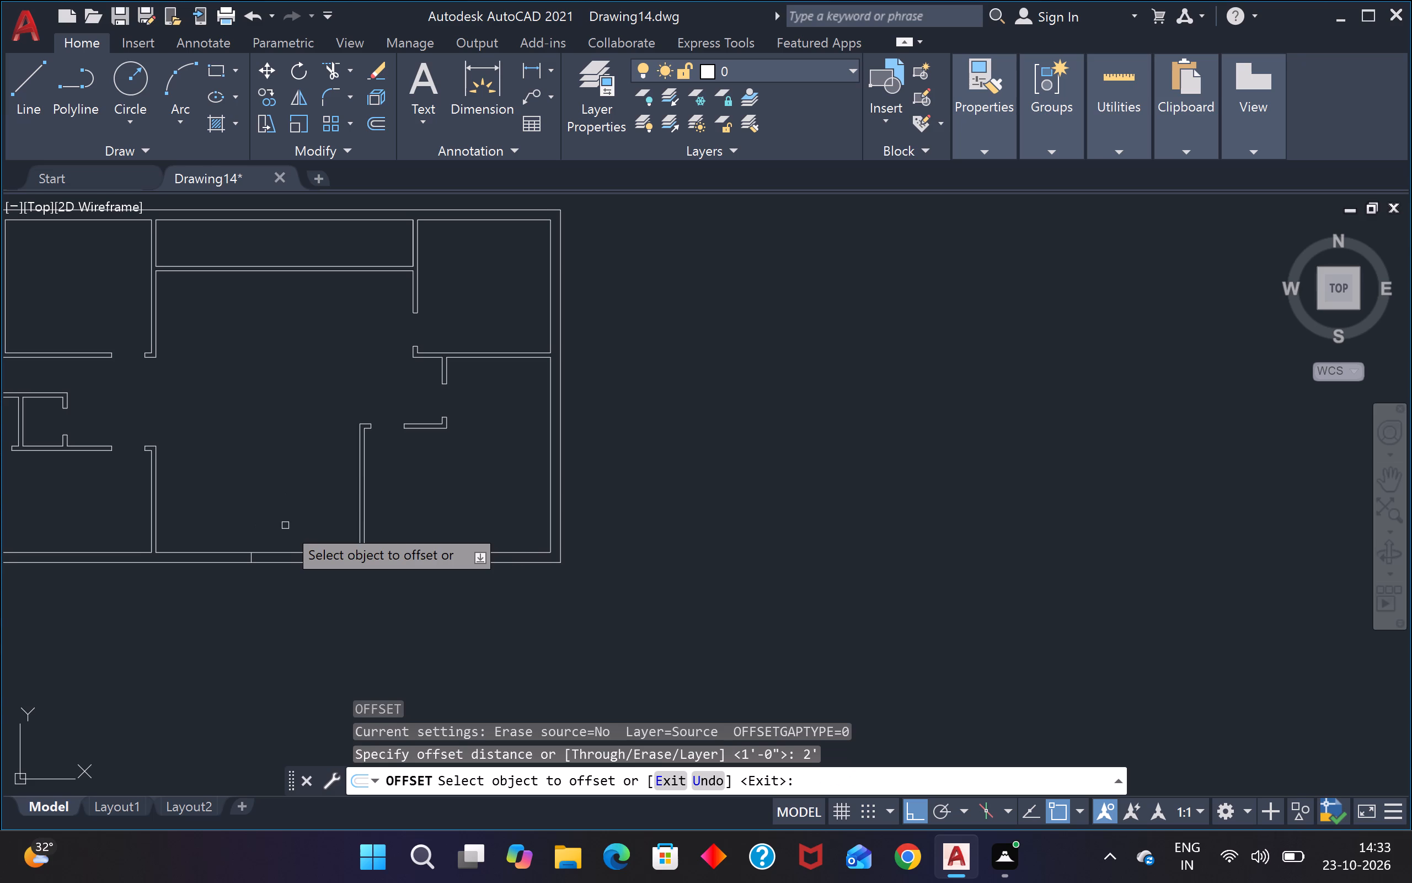
pyautogui.scroll(2, 218, 585)
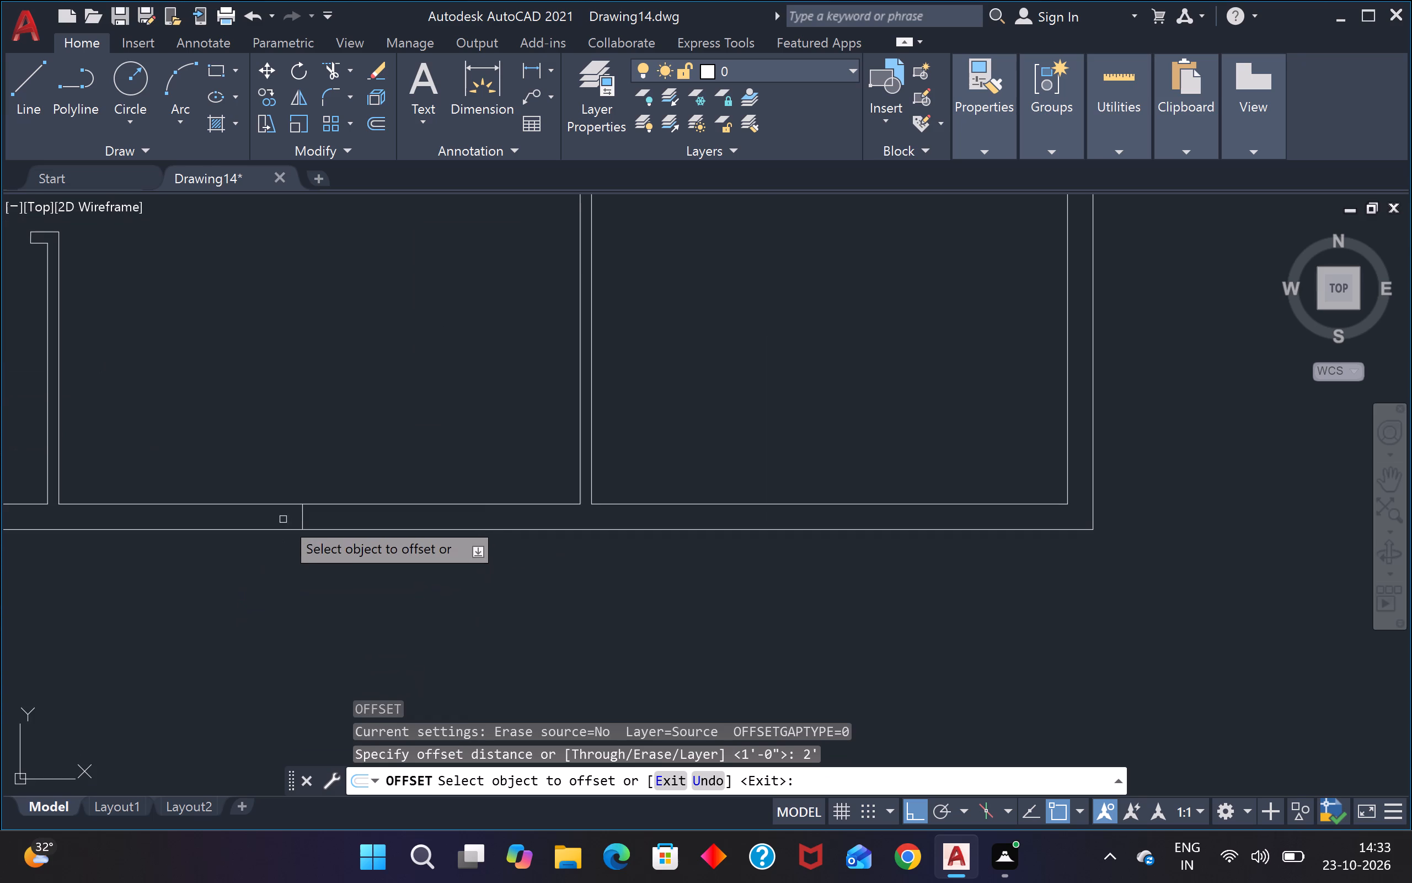
pyautogui.click(301, 517)
pyautogui.click(405, 518)
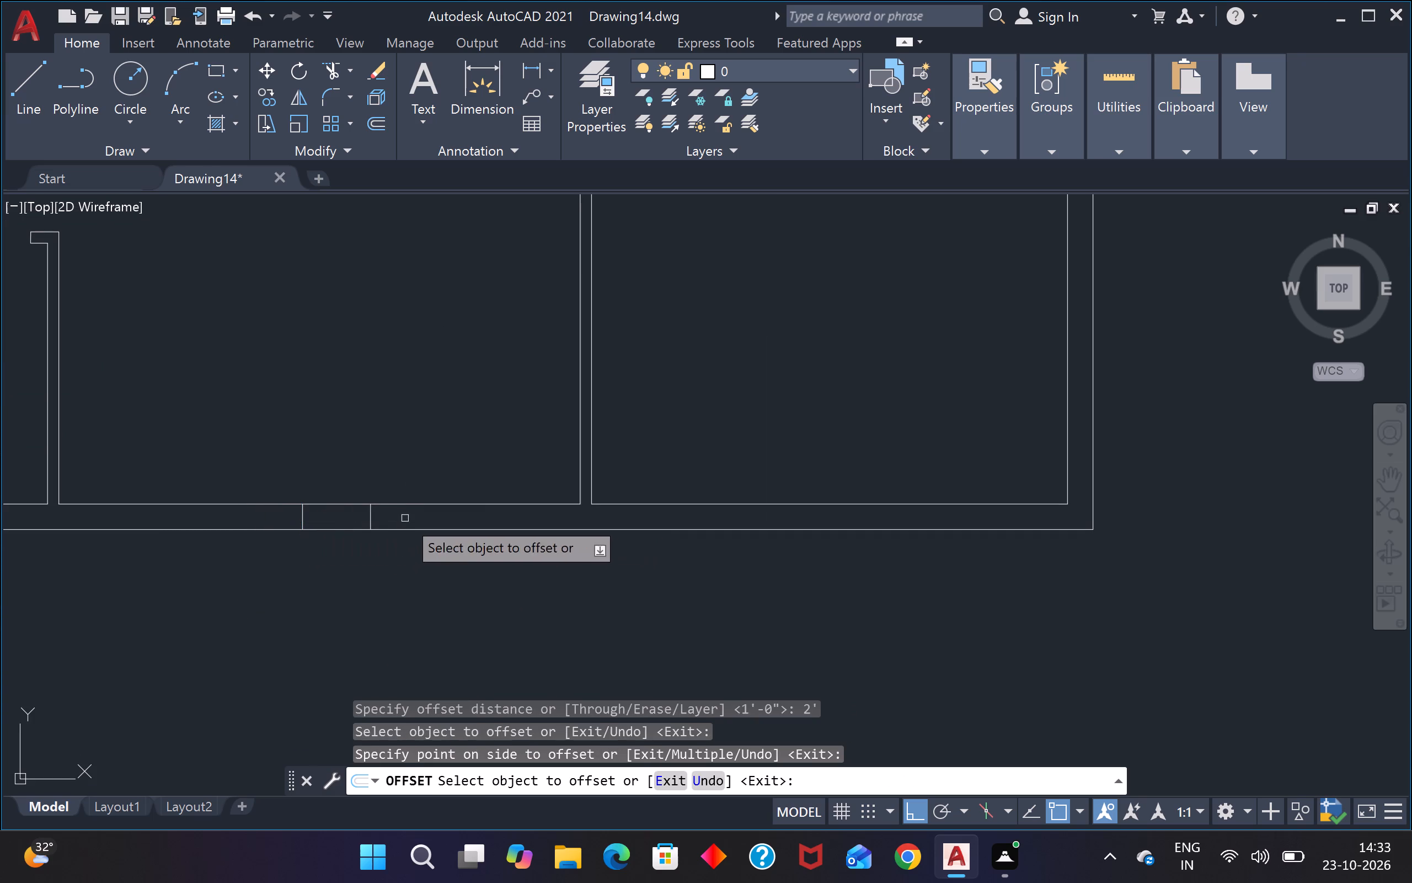
pyautogui.click(302, 521)
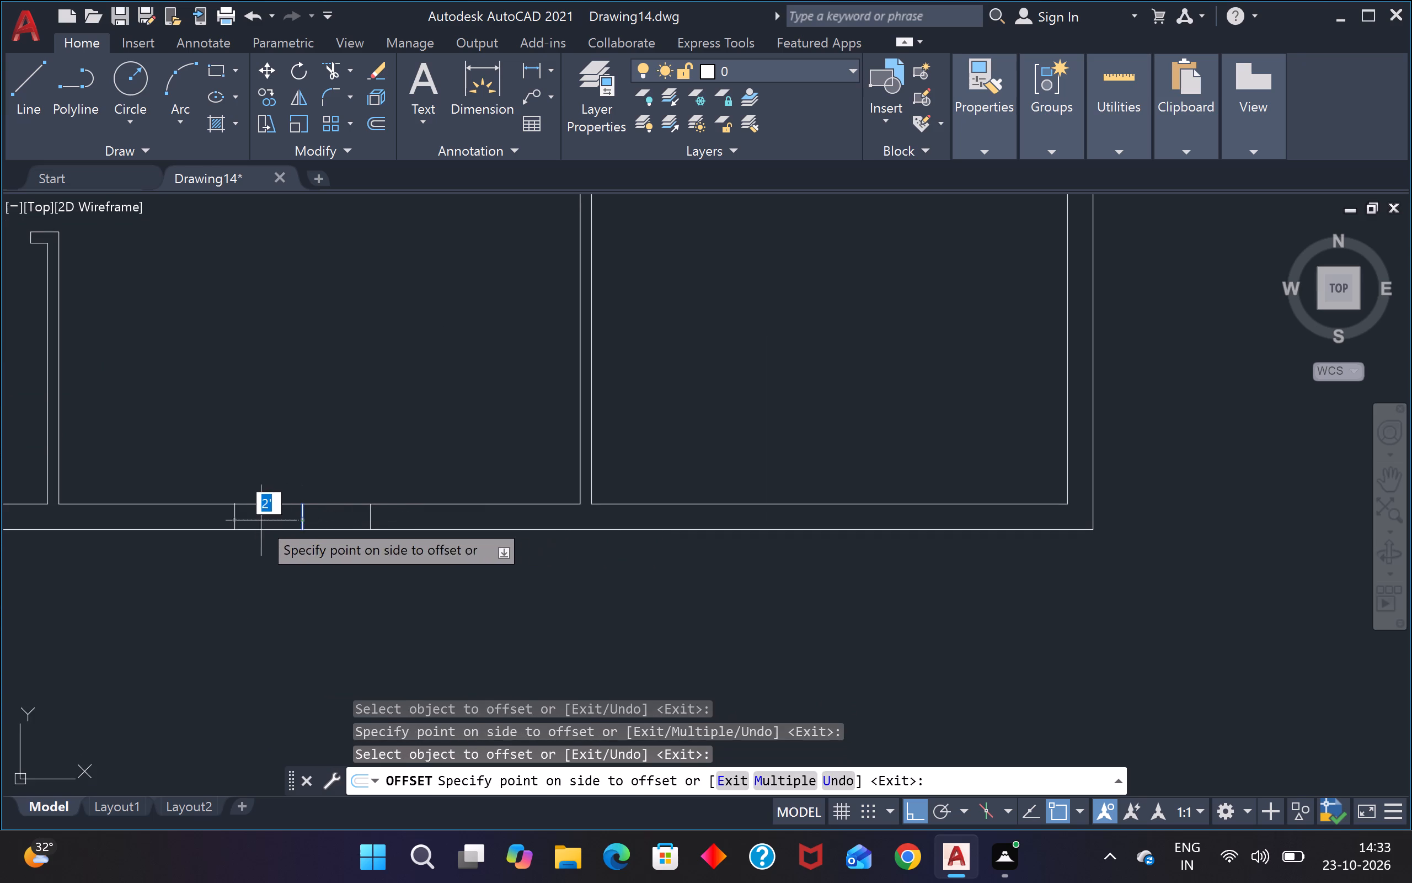
pyautogui.click(254, 520)
pyautogui.press('Escape')
pyautogui.press('Escape')
# Trim the bottom outer wall's lines and the middle marker between the two offset lines to open a 4' gap.
pyautogui.press('t')
pyautogui.press('r')
pyautogui.press('space')
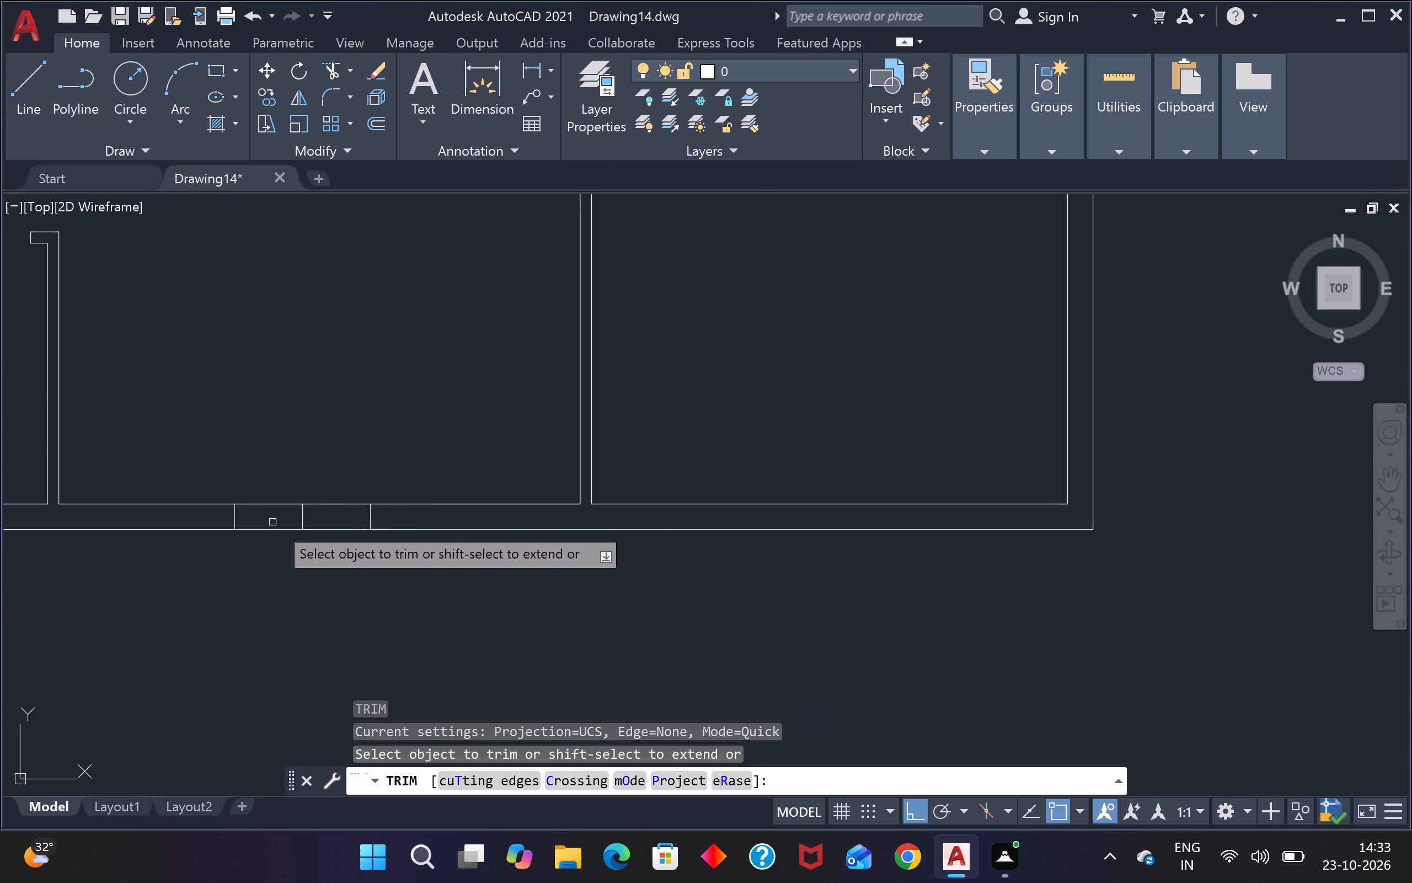
pyautogui.click(276, 542)
pyautogui.click(272, 478)
pyautogui.moveTo(306, 543); pyautogui.dragTo(307, 537)
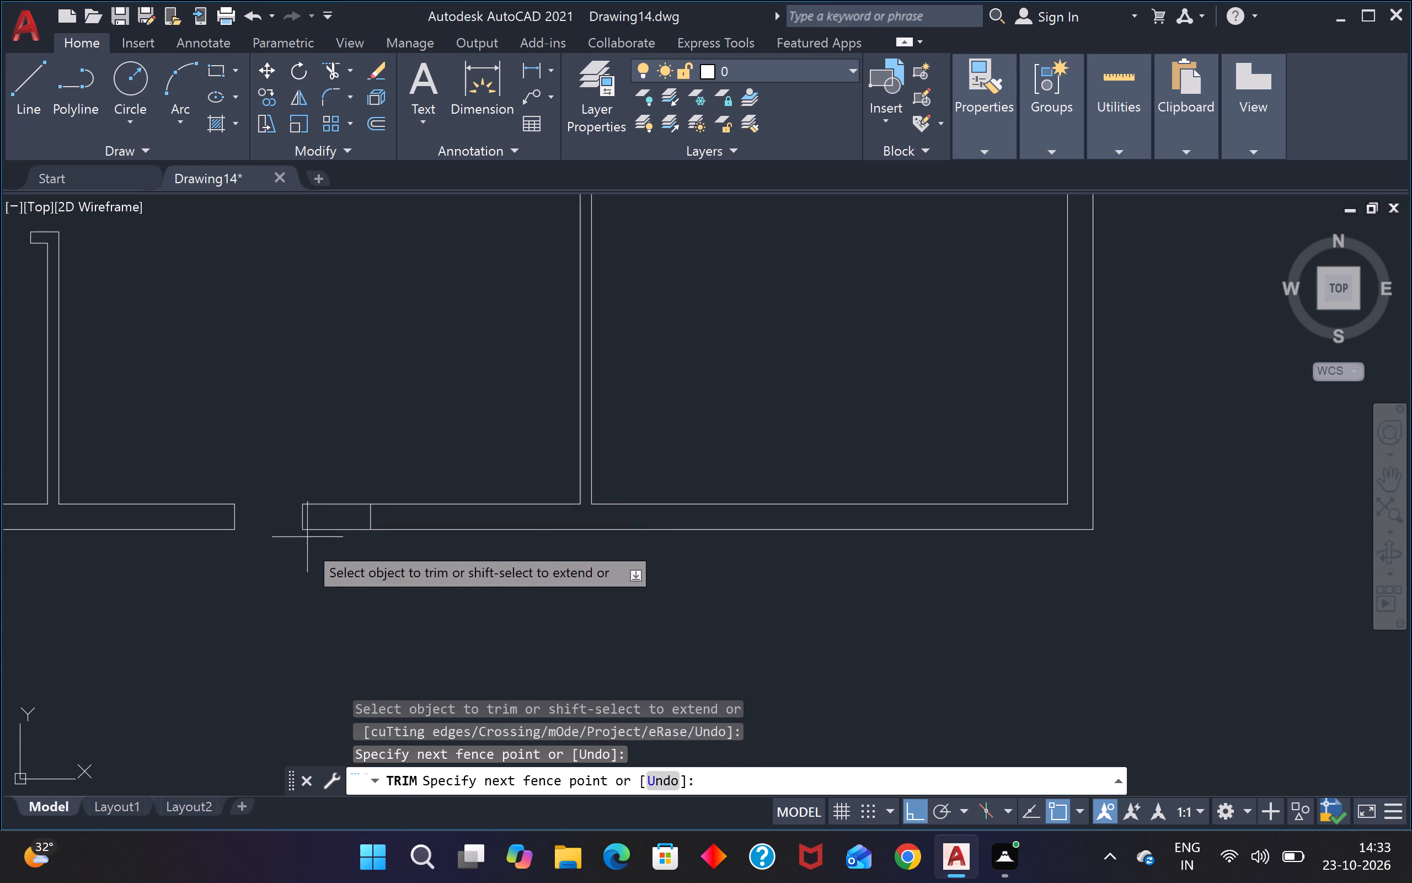
pyautogui.click(334, 494)
pyautogui.click(320, 522)
pyautogui.click(294, 521)
pyautogui.scroll(-1, 294, 520)
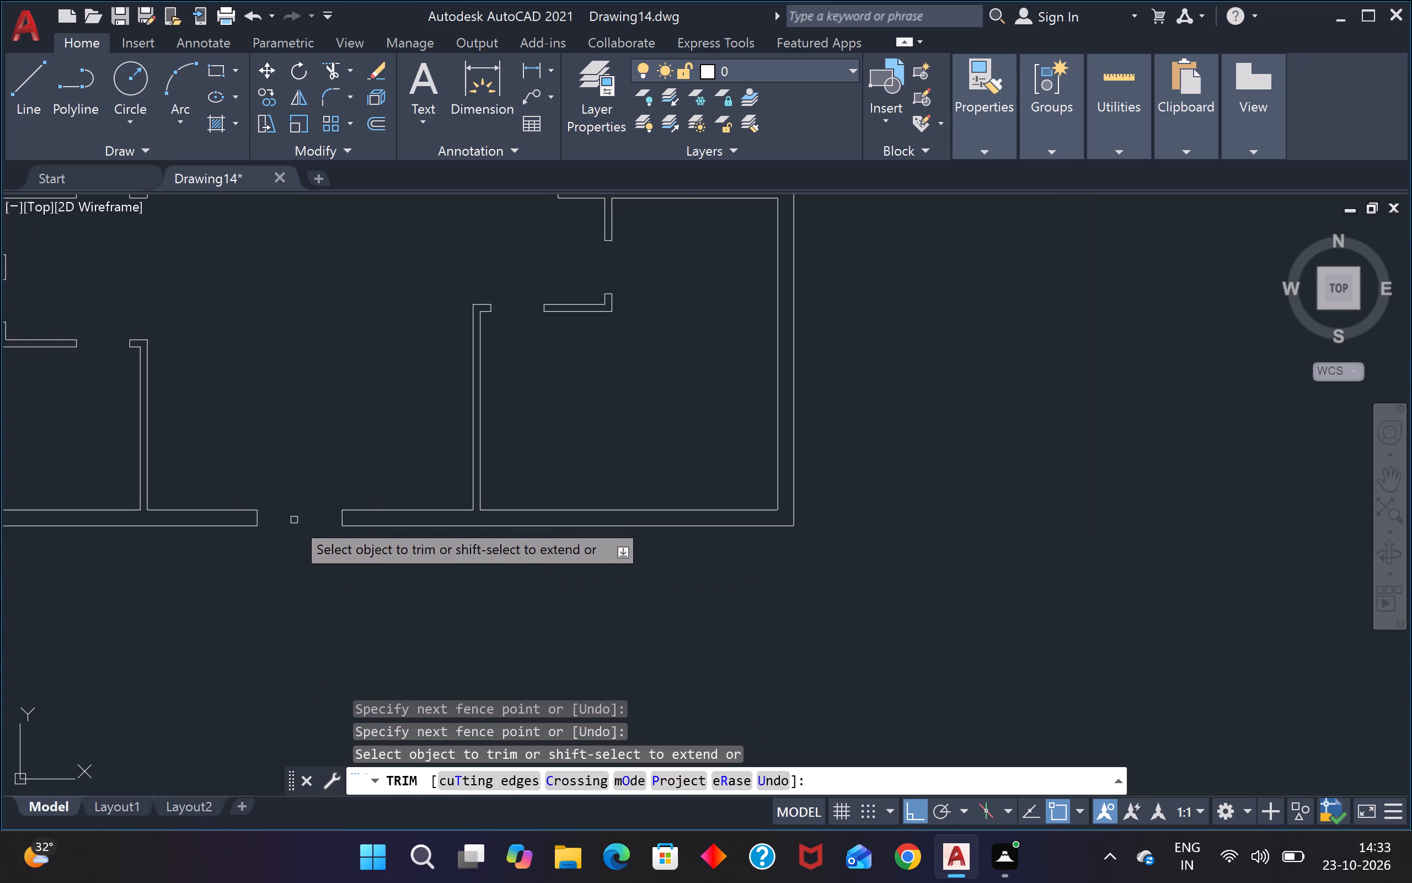
pyautogui.scroll(-3, 286, 510)
pyautogui.scroll(2, 139, 350)
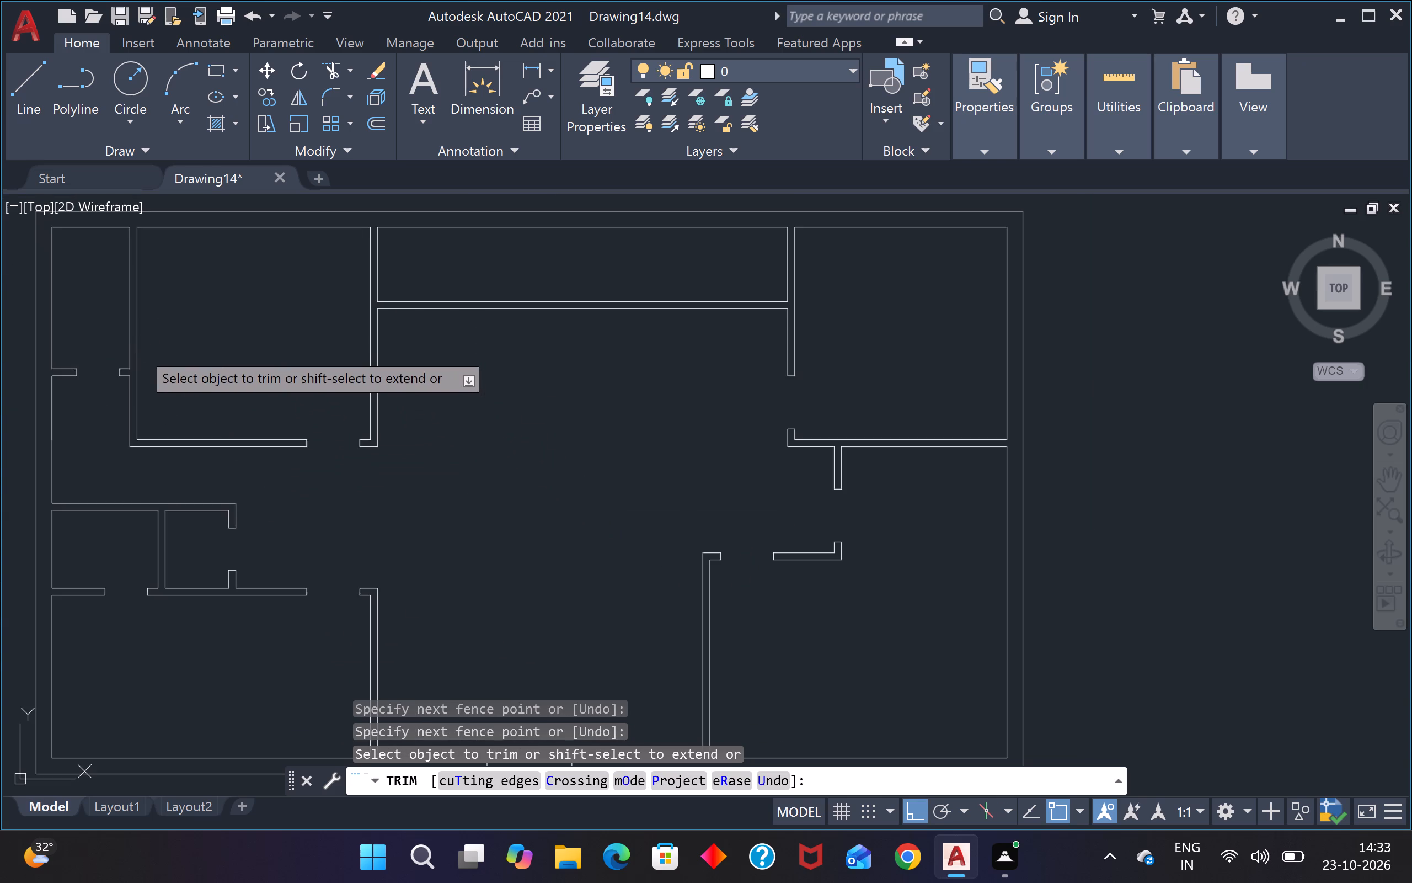
pyautogui.scroll(-2, 247, 378)
pyautogui.scroll(2, 280, 400)
pyautogui.press('Escape')
pyautogui.press('Escape')
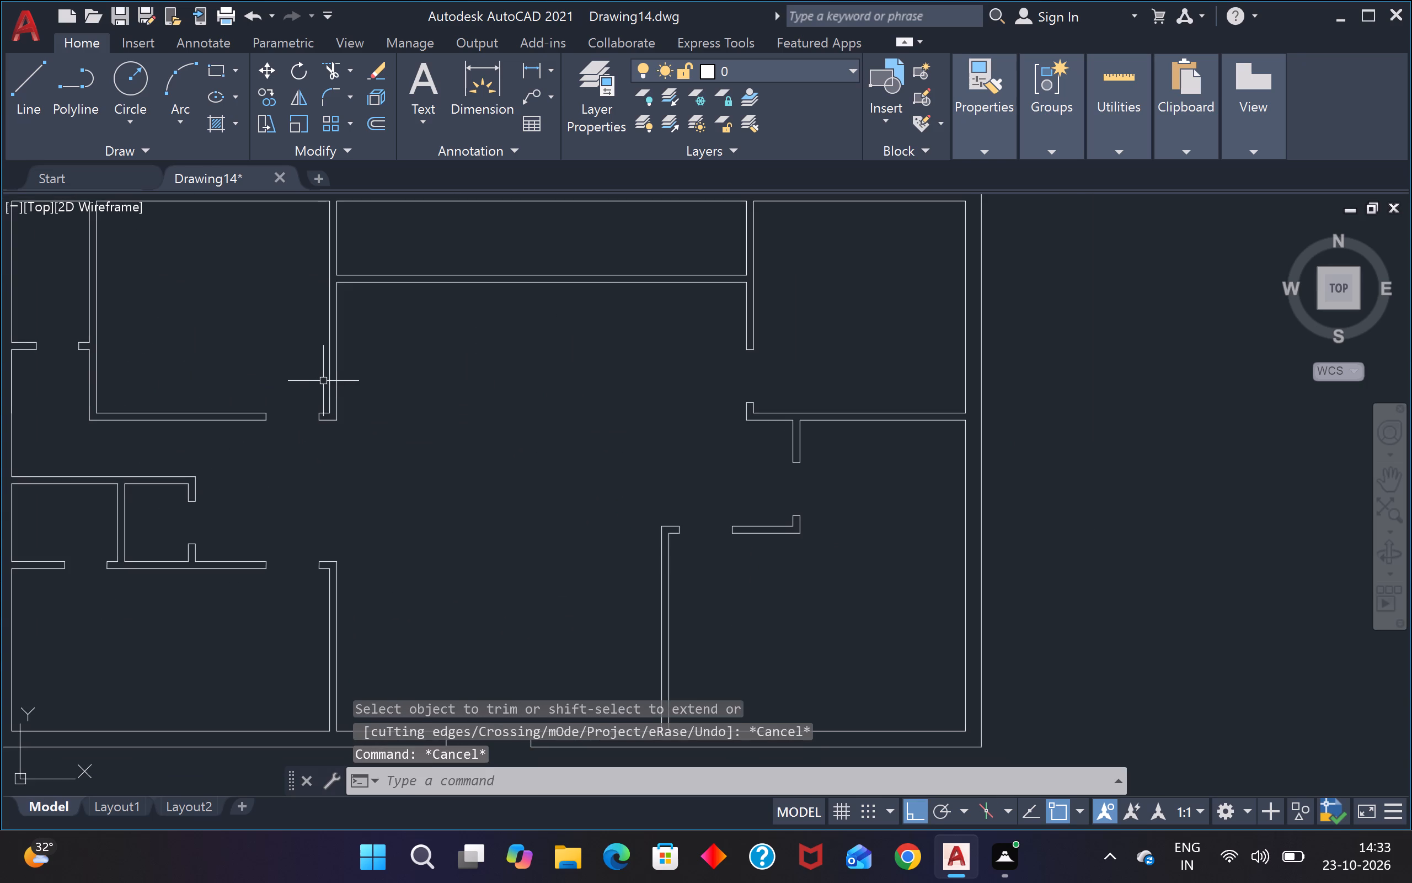
# Draw a short line across the top-middle room's bottom partition at its midpoint.
pyautogui.write('l')
pyautogui.press('space')
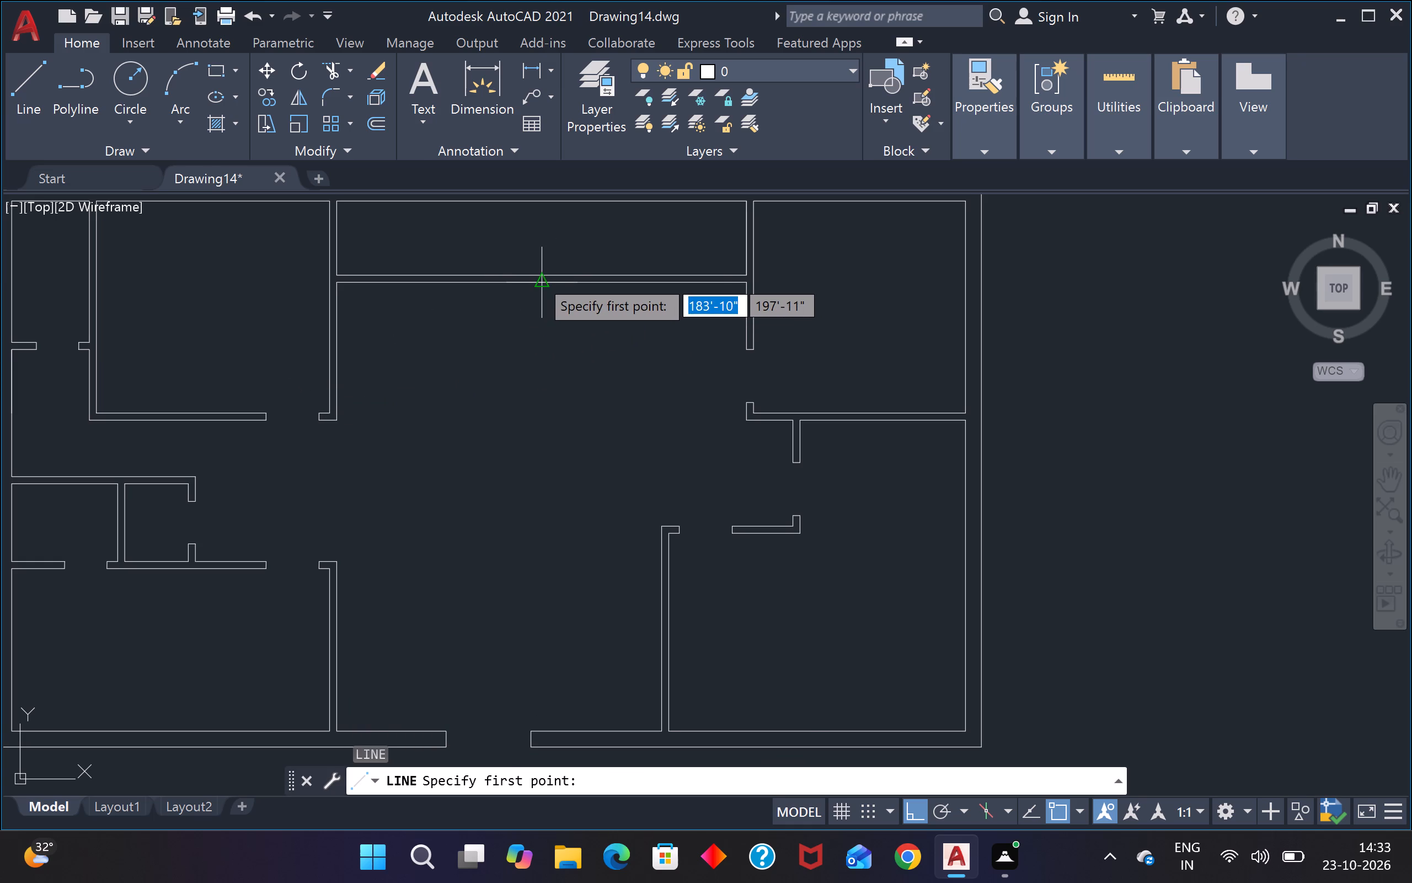
pyautogui.click(537, 276)
pyautogui.scroll(3, 540, 258)
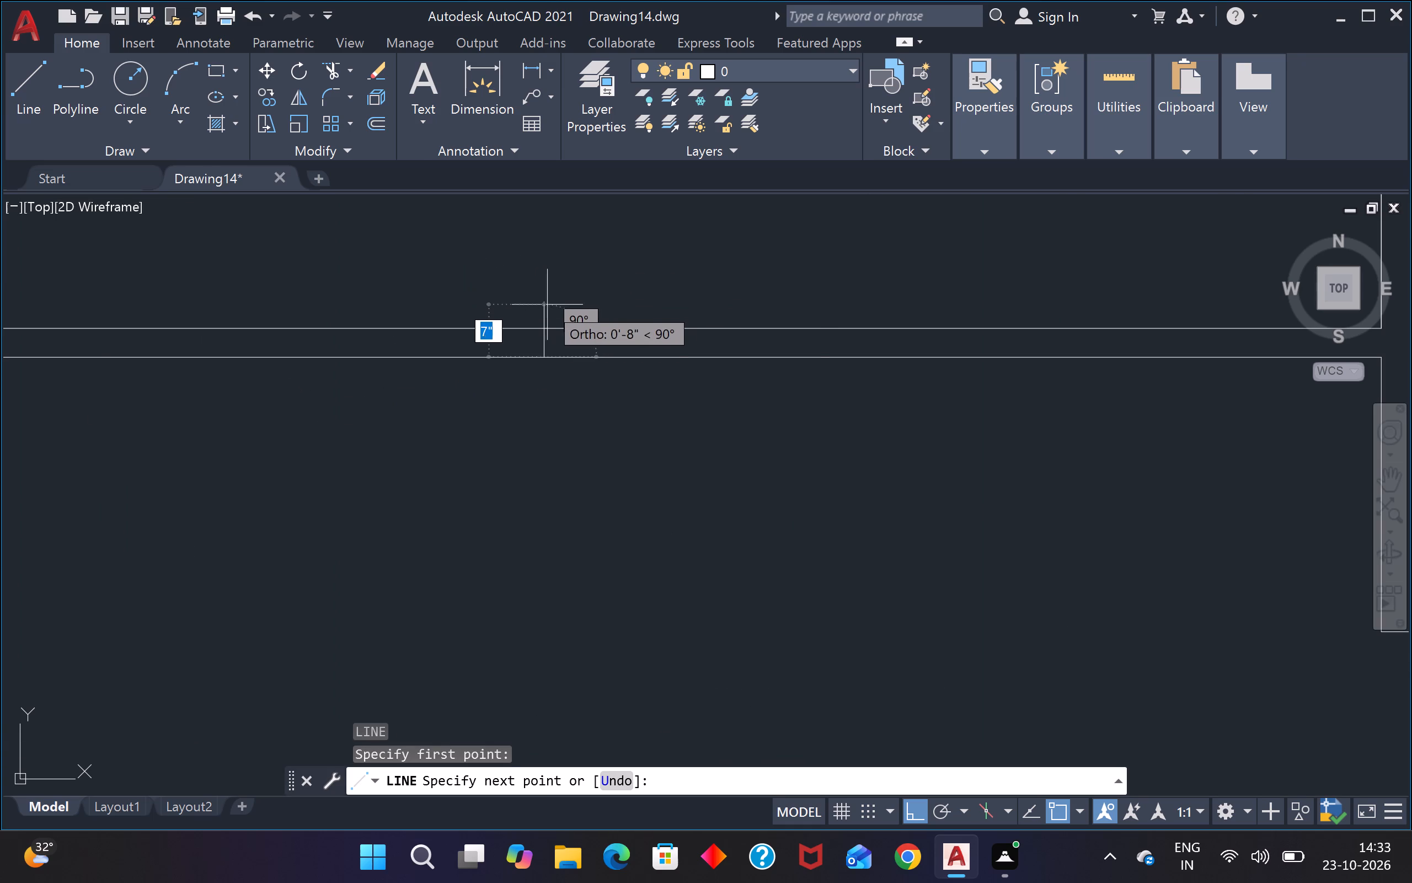
pyautogui.click(542, 330)
pyautogui.press('Escape')
# Offset the short midpoint line in the top-middle room's bottom partition by 3' to both sides.
pyautogui.scroll(1, 549, 326)
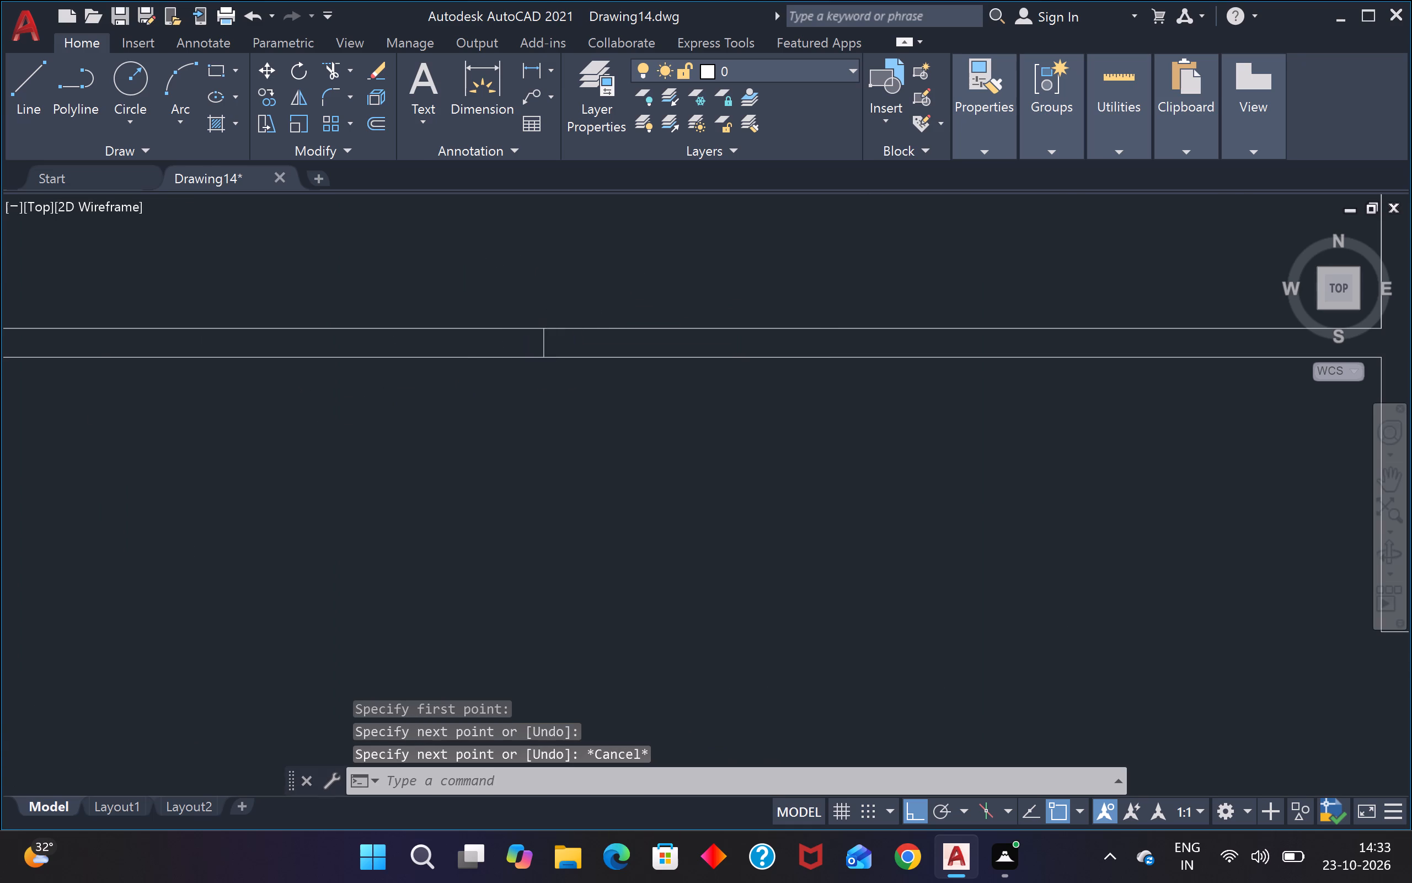
pyautogui.scroll(2, 545, 338)
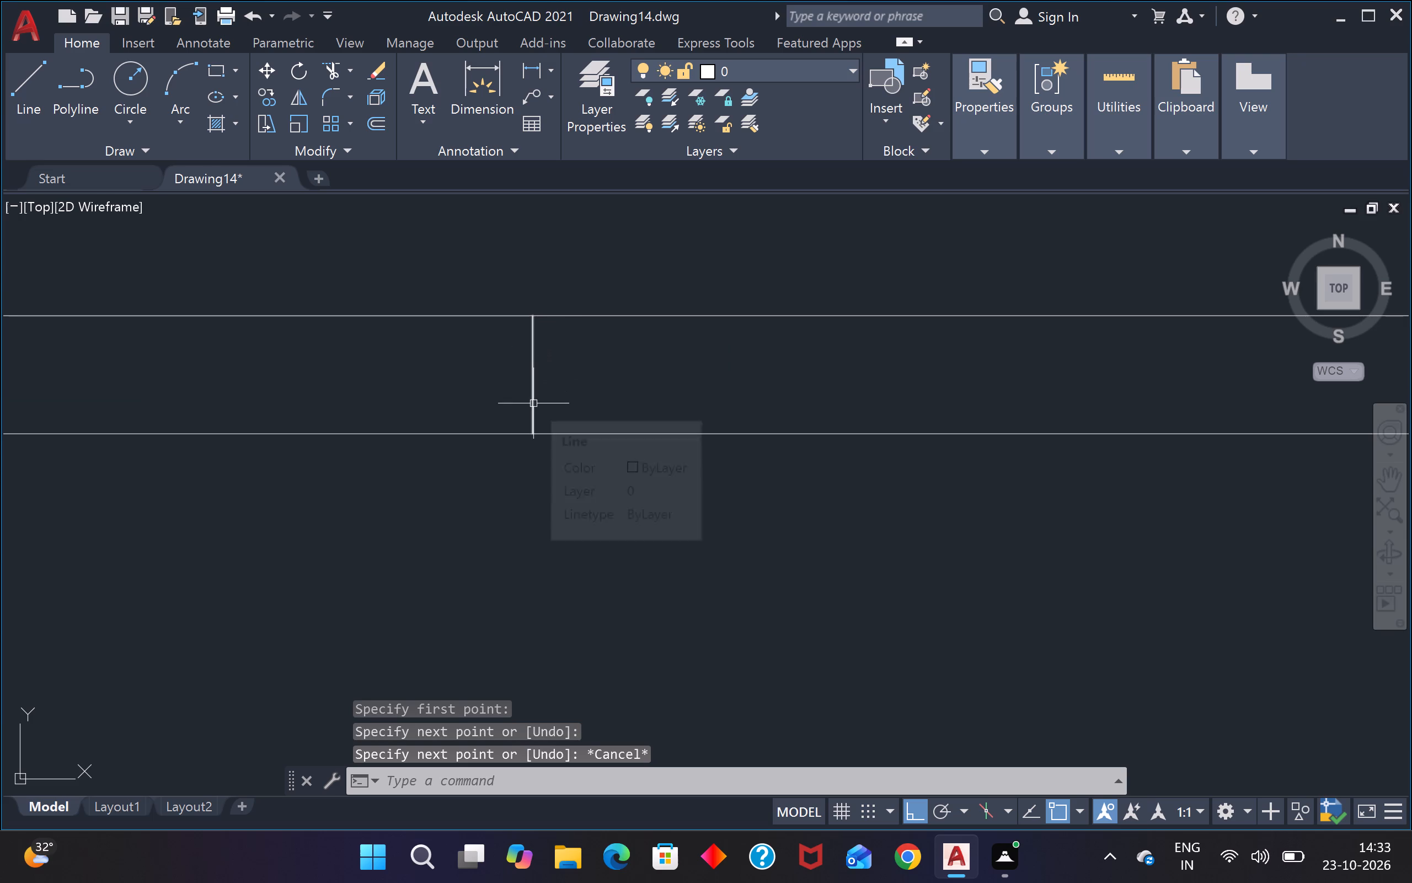
pyautogui.write('o')
pyautogui.press('space')
pyautogui.scroll(-6, 620, 374)
pyautogui.scroll(1, 626, 377)
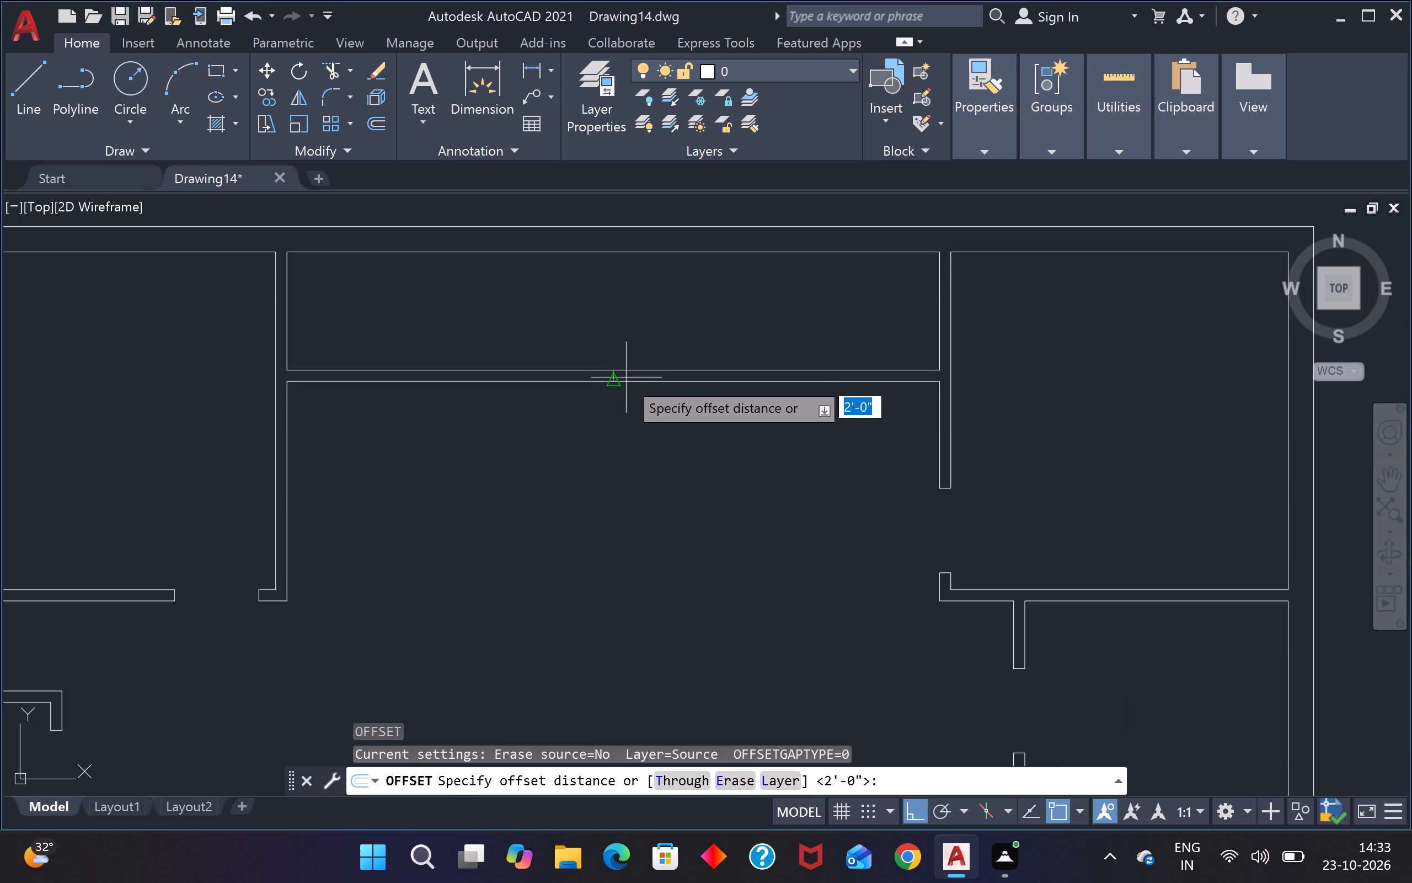
pyautogui.press('3')
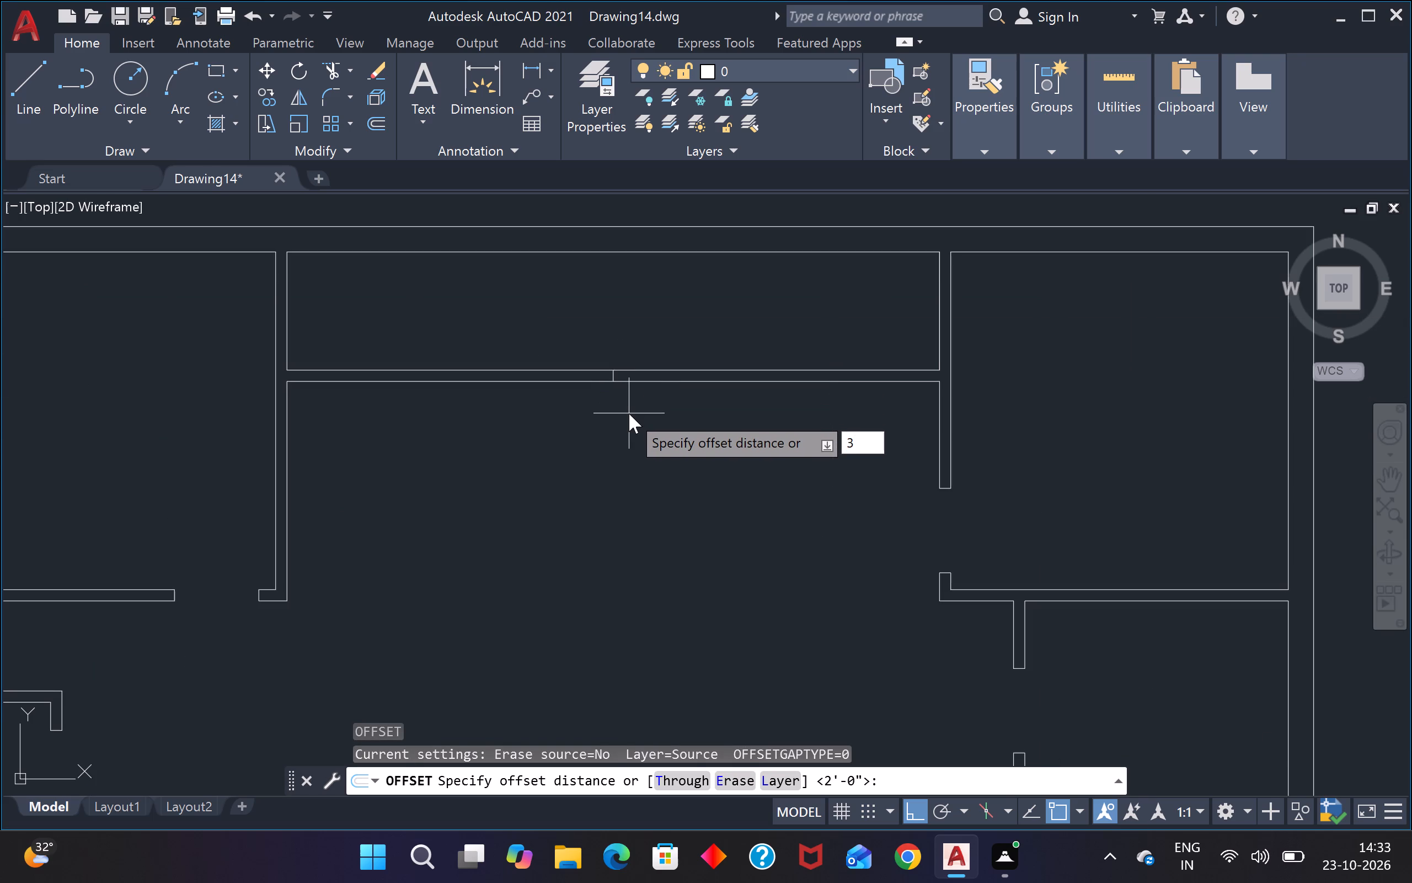
pyautogui.press("'")
pyautogui.press('Return')
pyautogui.scroll(1, 597, 382)
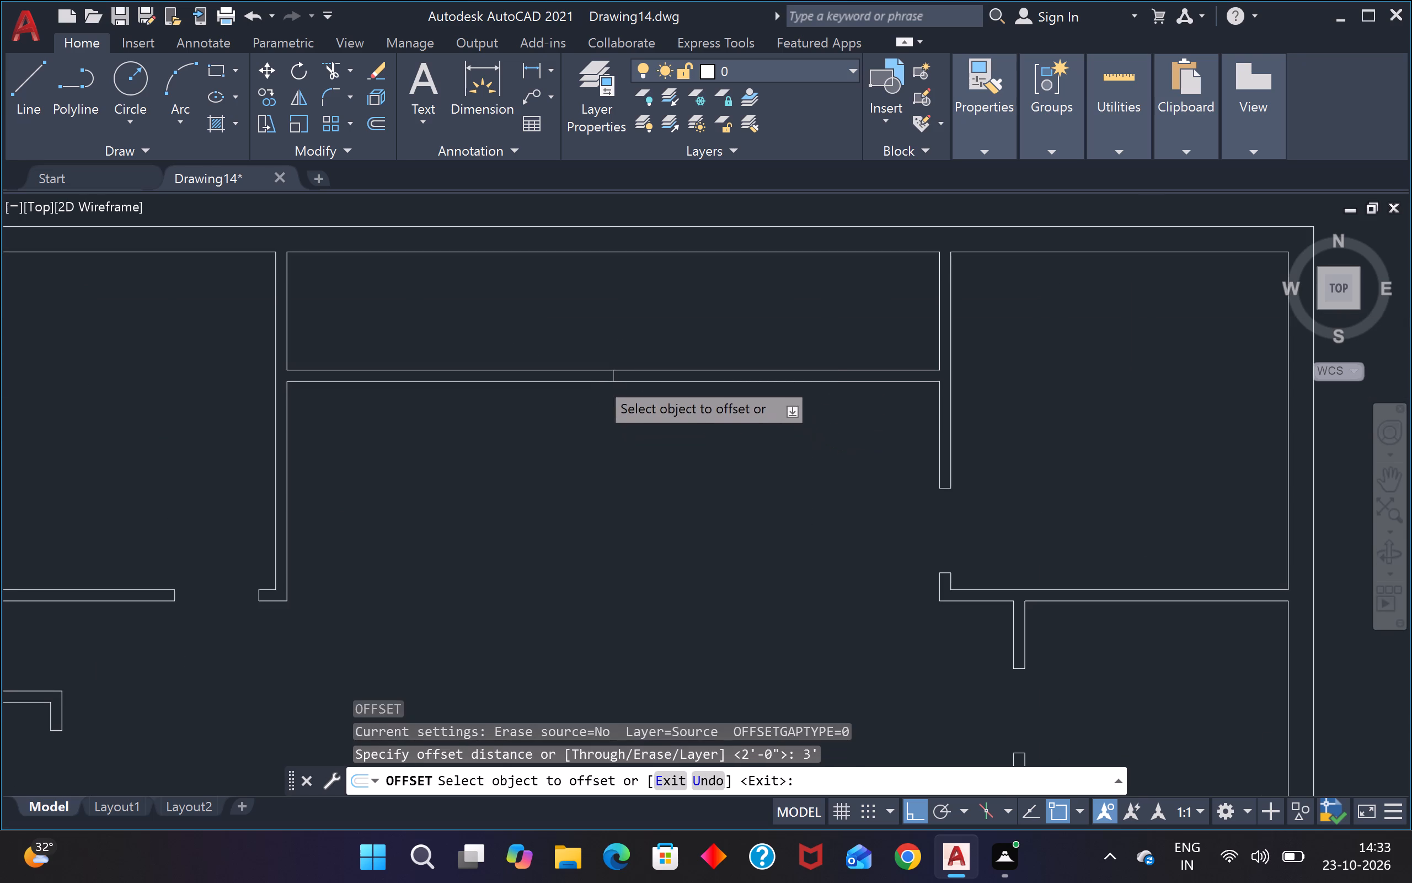
pyautogui.scroll(1, 597, 379)
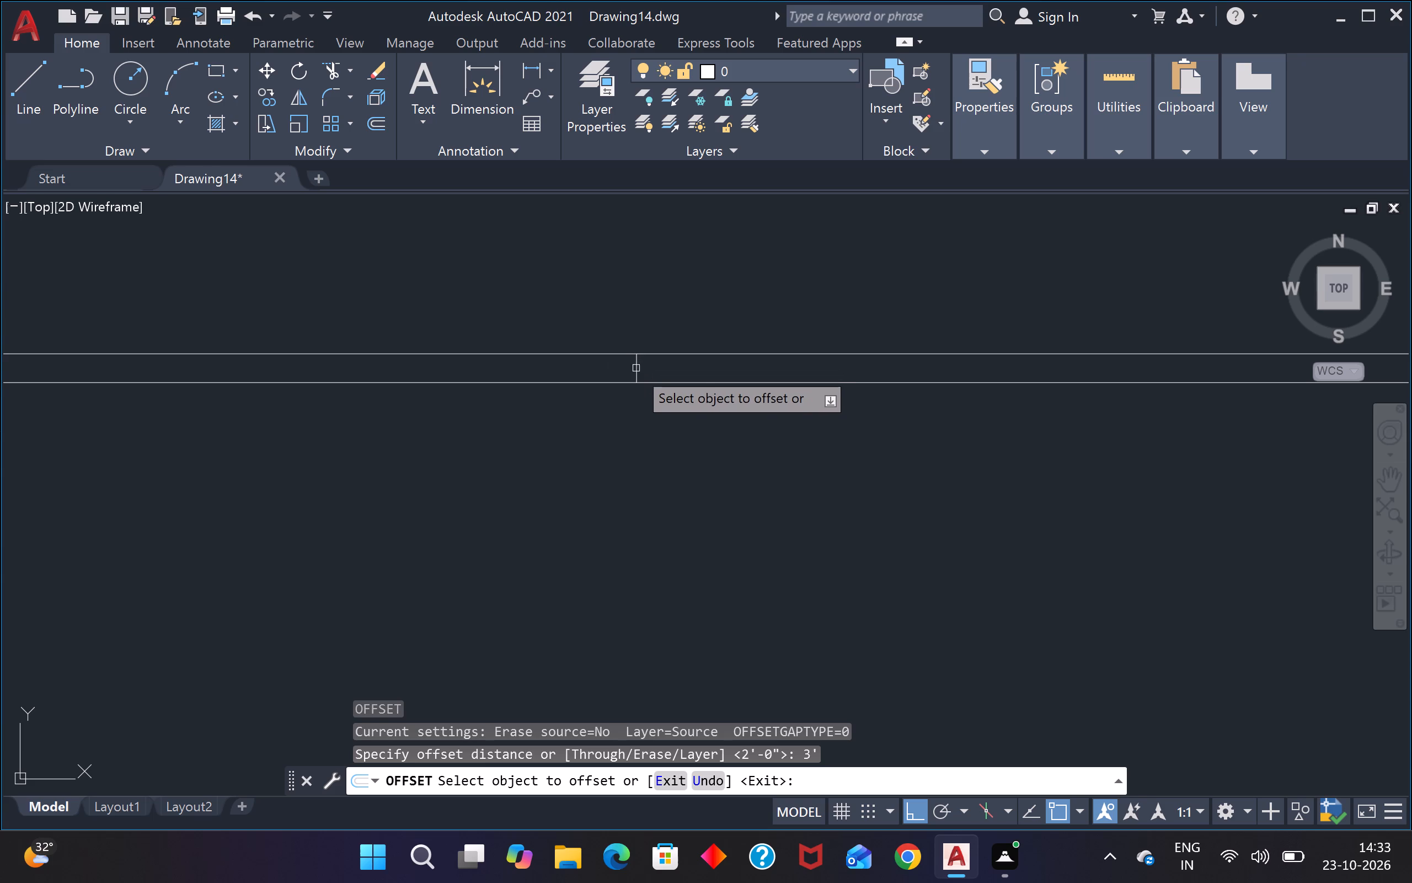
pyautogui.click(635, 369)
pyautogui.click(739, 371)
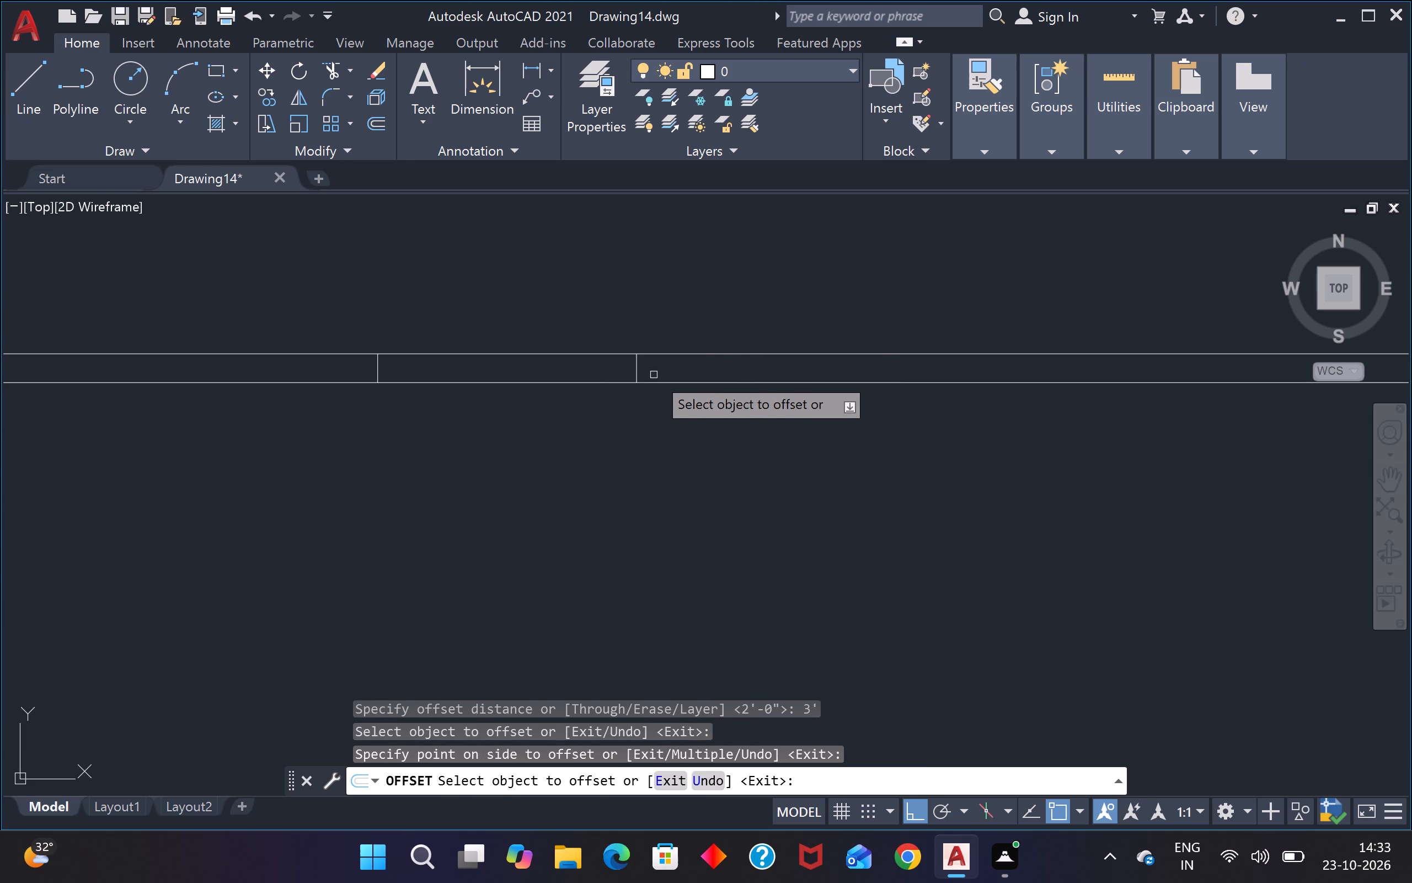
pyautogui.moveTo(635, 364); pyautogui.dragTo(643, 364)
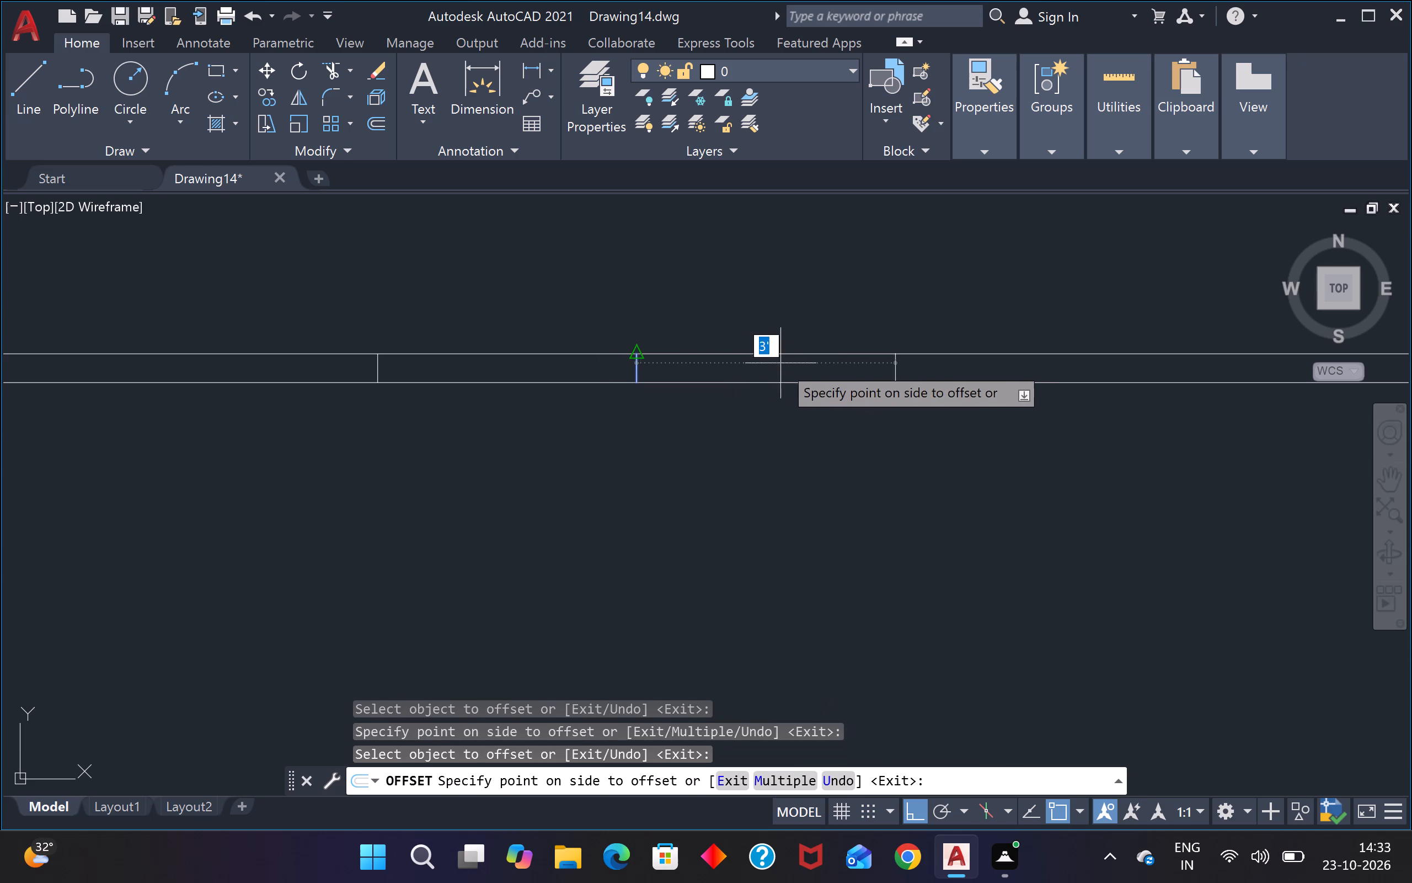
pyautogui.click(808, 370)
pyautogui.press('Escape')
pyautogui.press('Escape')
# Trim the top-middle room's bottom partition and its midpoint line between the offset lines to open a 6' gap.
pyautogui.write('tr')
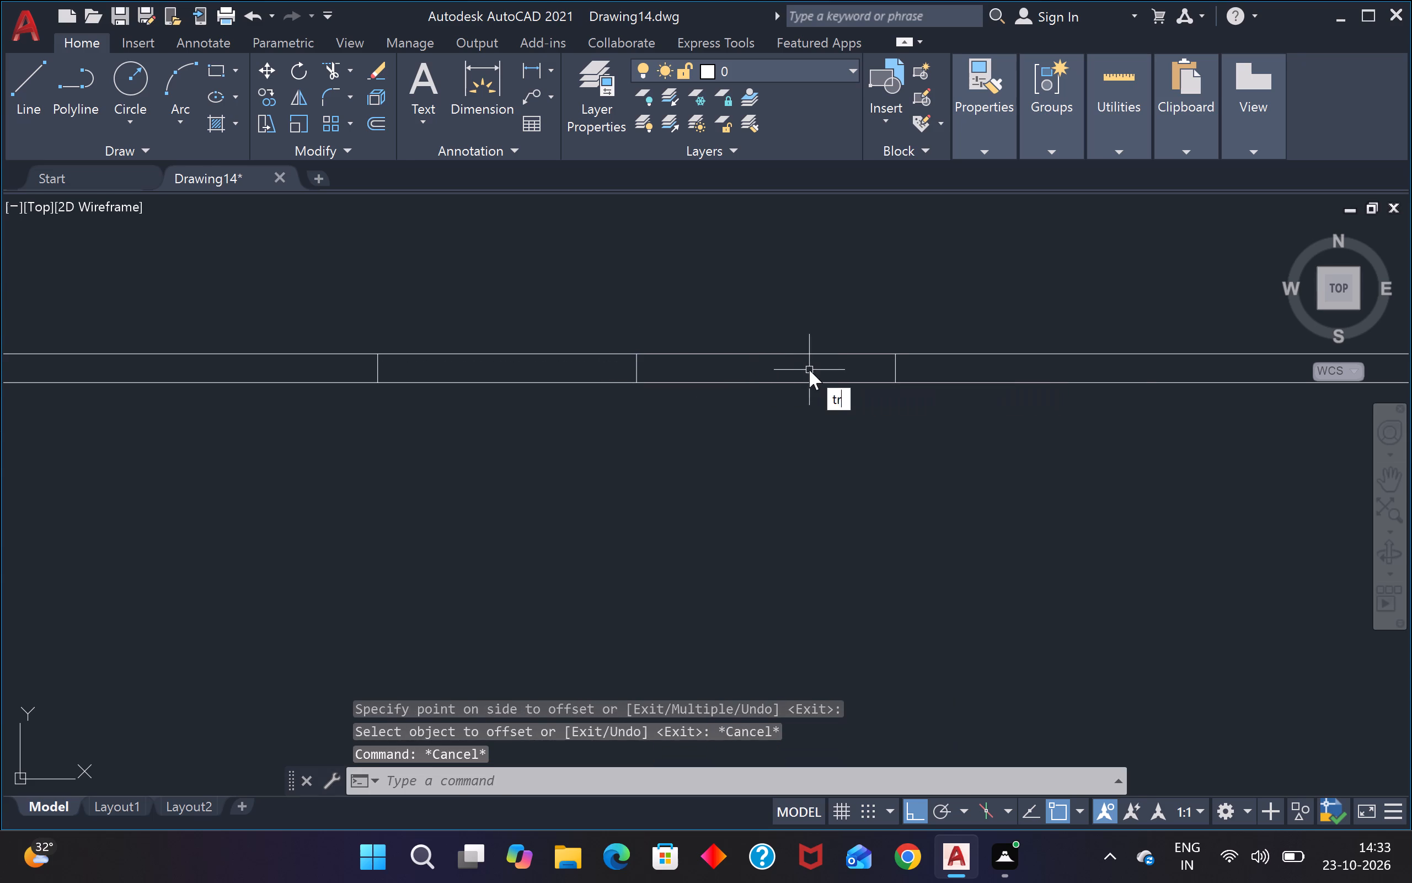
pyautogui.press('space')
pyautogui.click(798, 385)
pyautogui.click(803, 330)
pyautogui.click(768, 396)
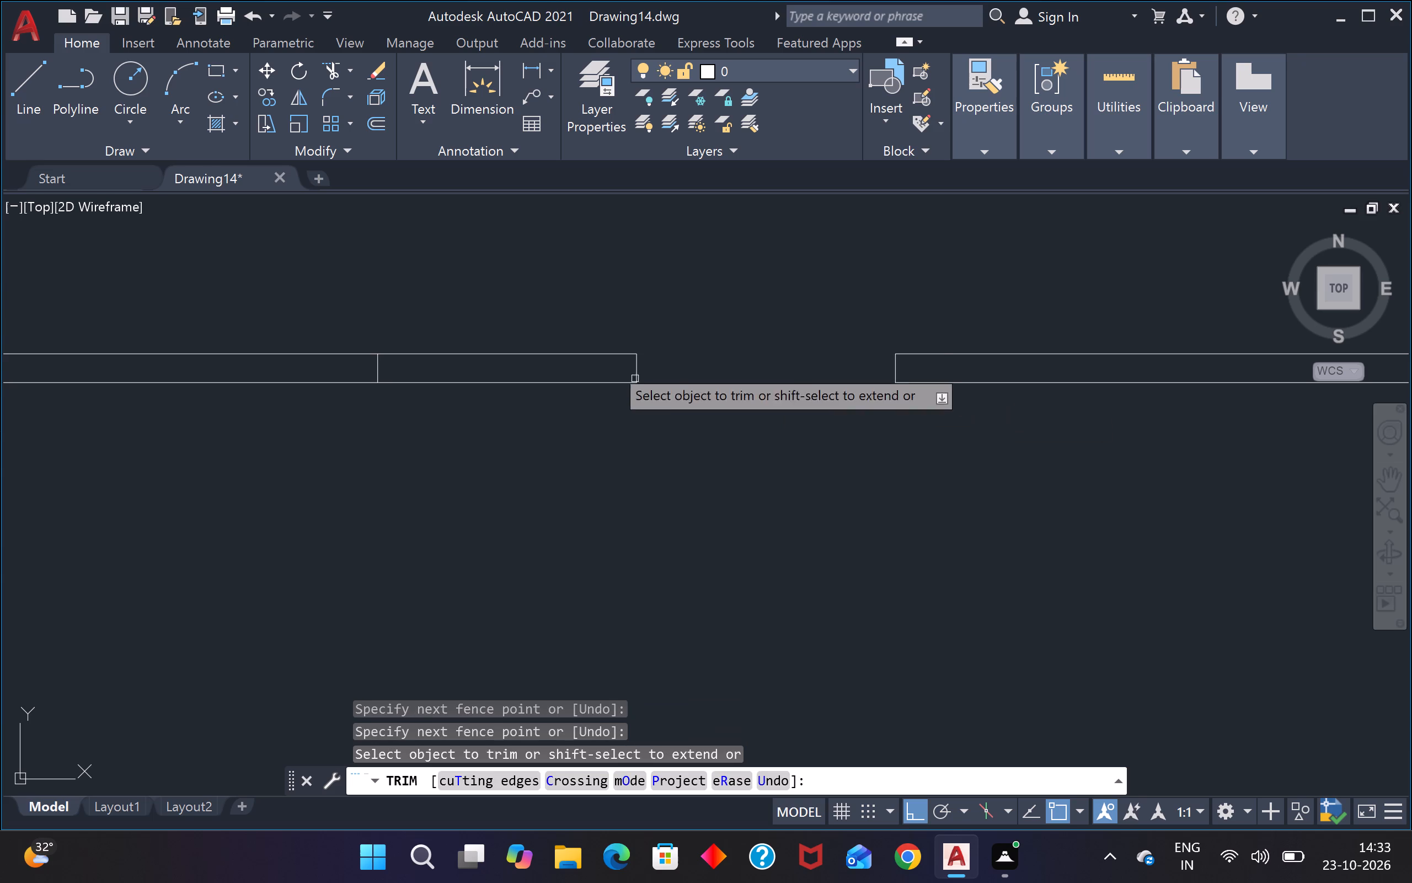
pyautogui.click(587, 320)
pyautogui.click(526, 434)
pyautogui.click(568, 376)
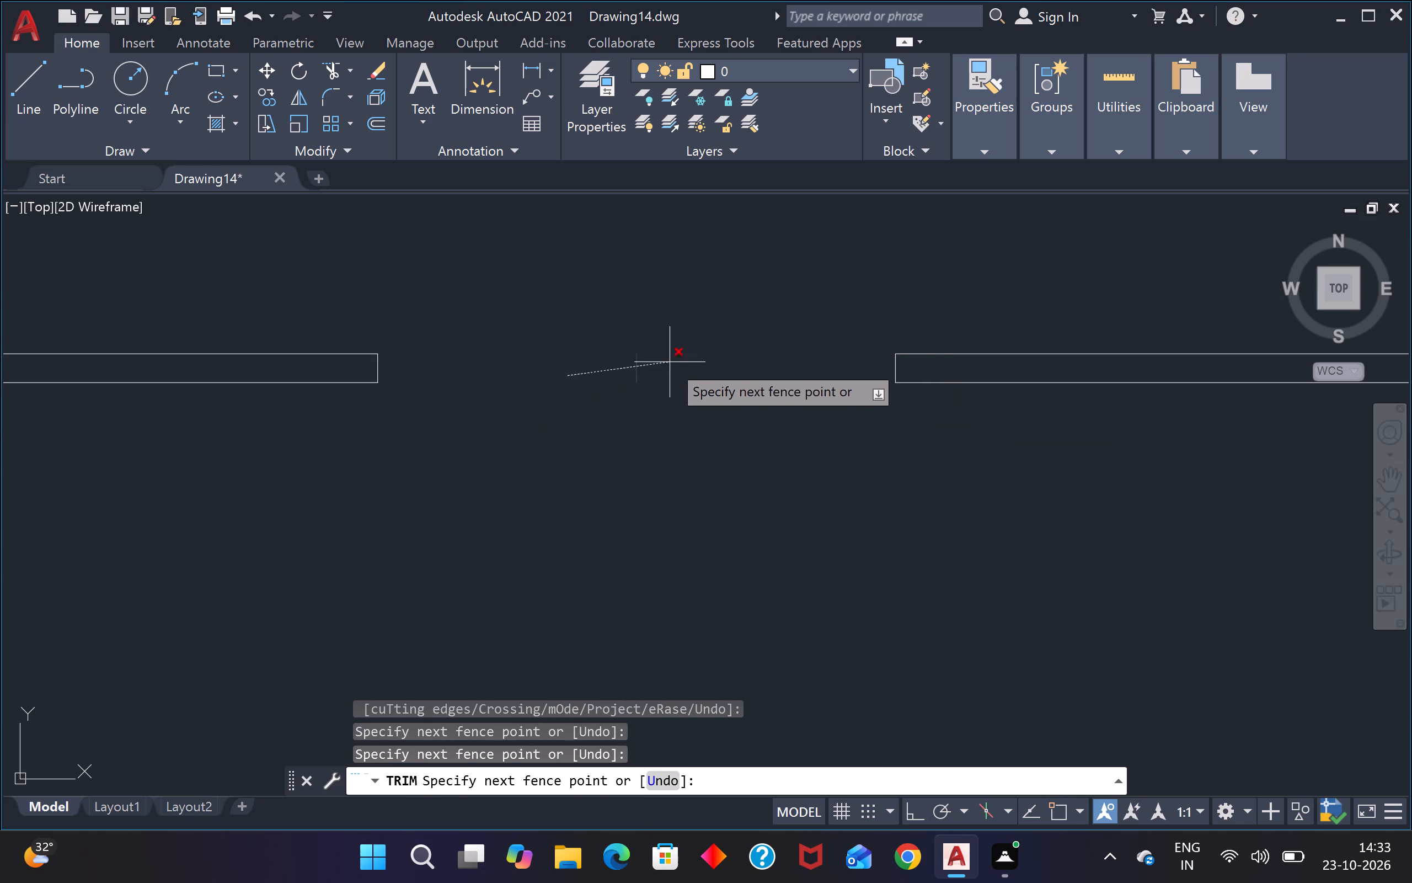
pyautogui.click(670, 362)
pyautogui.scroll(-7, 680, 356)
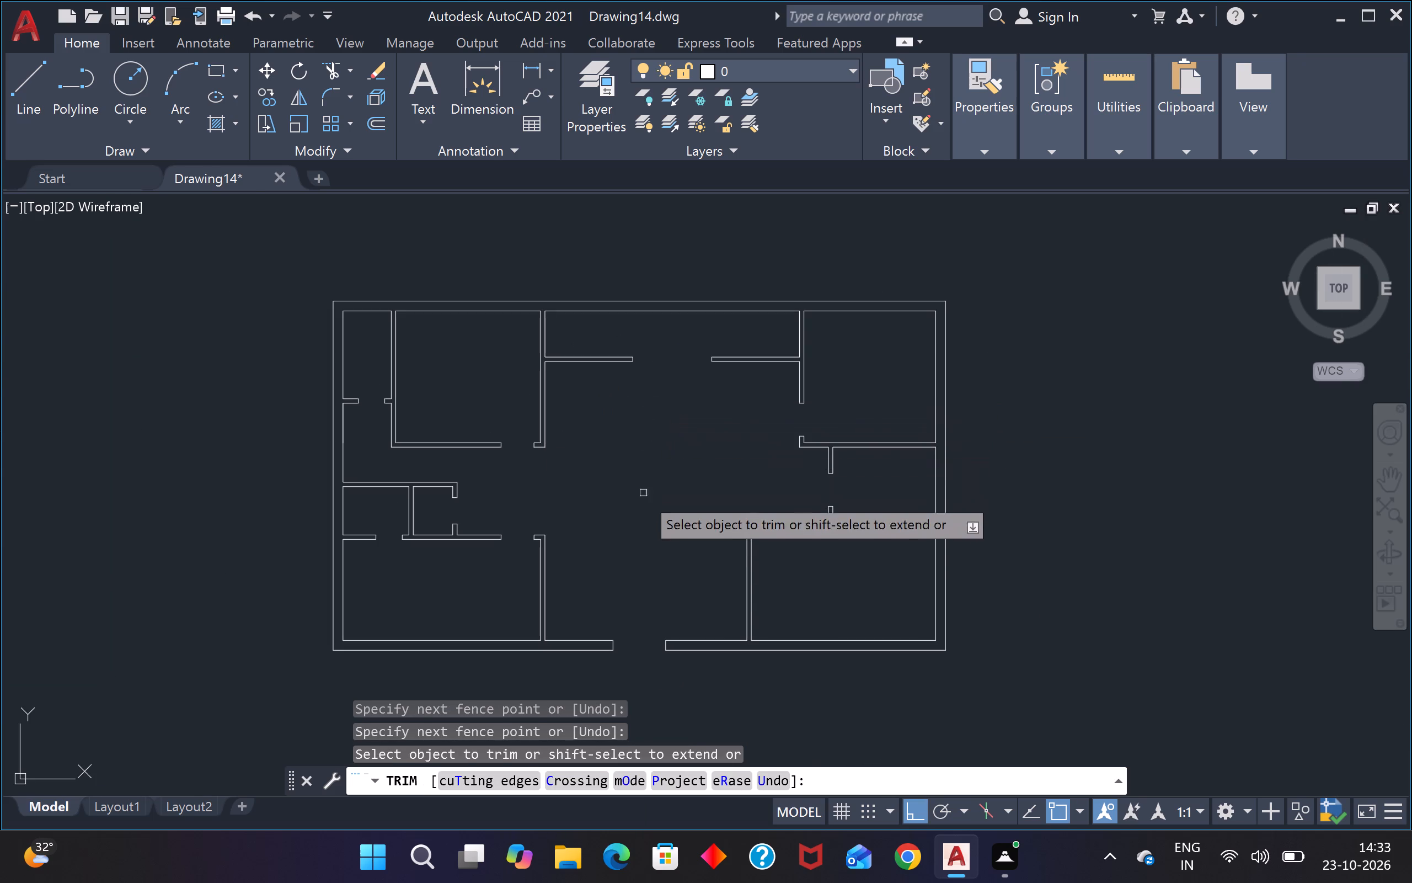
pyautogui.press('Escape')
pyautogui.press('Escape')
pyautogui.press('Escape')
pyautogui.press('Escape')
pyautogui.press('Escape')
pyautogui.press('Escape')
pyautogui.press('Escape')
pyautogui.press('Escape')
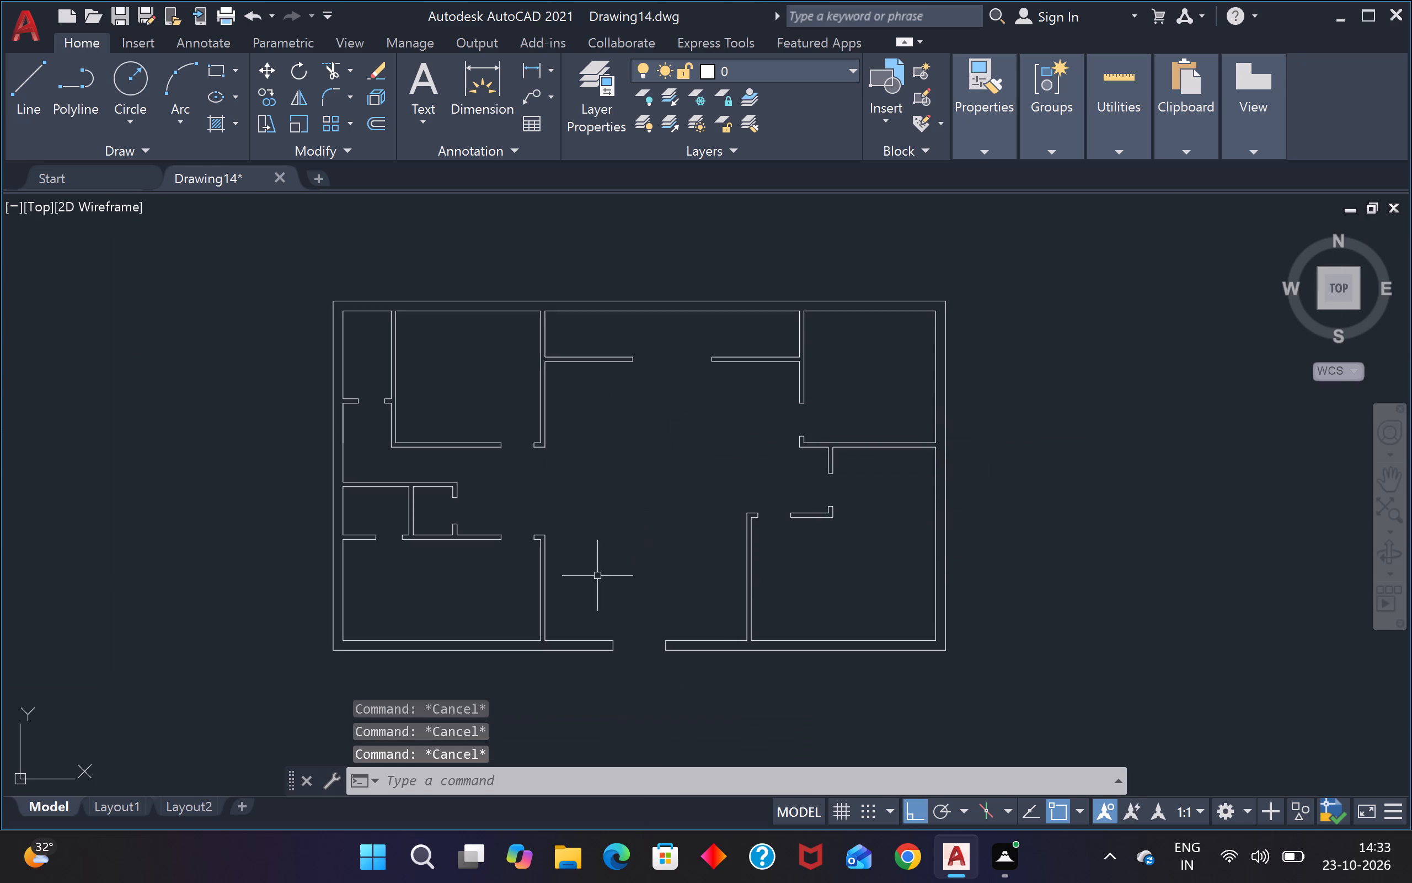
# Draw a 4' by 9" rectangle in the empty space outside the plan's left wall.
pyautogui.write('re')
pyautogui.write('c')
pyautogui.press('space')
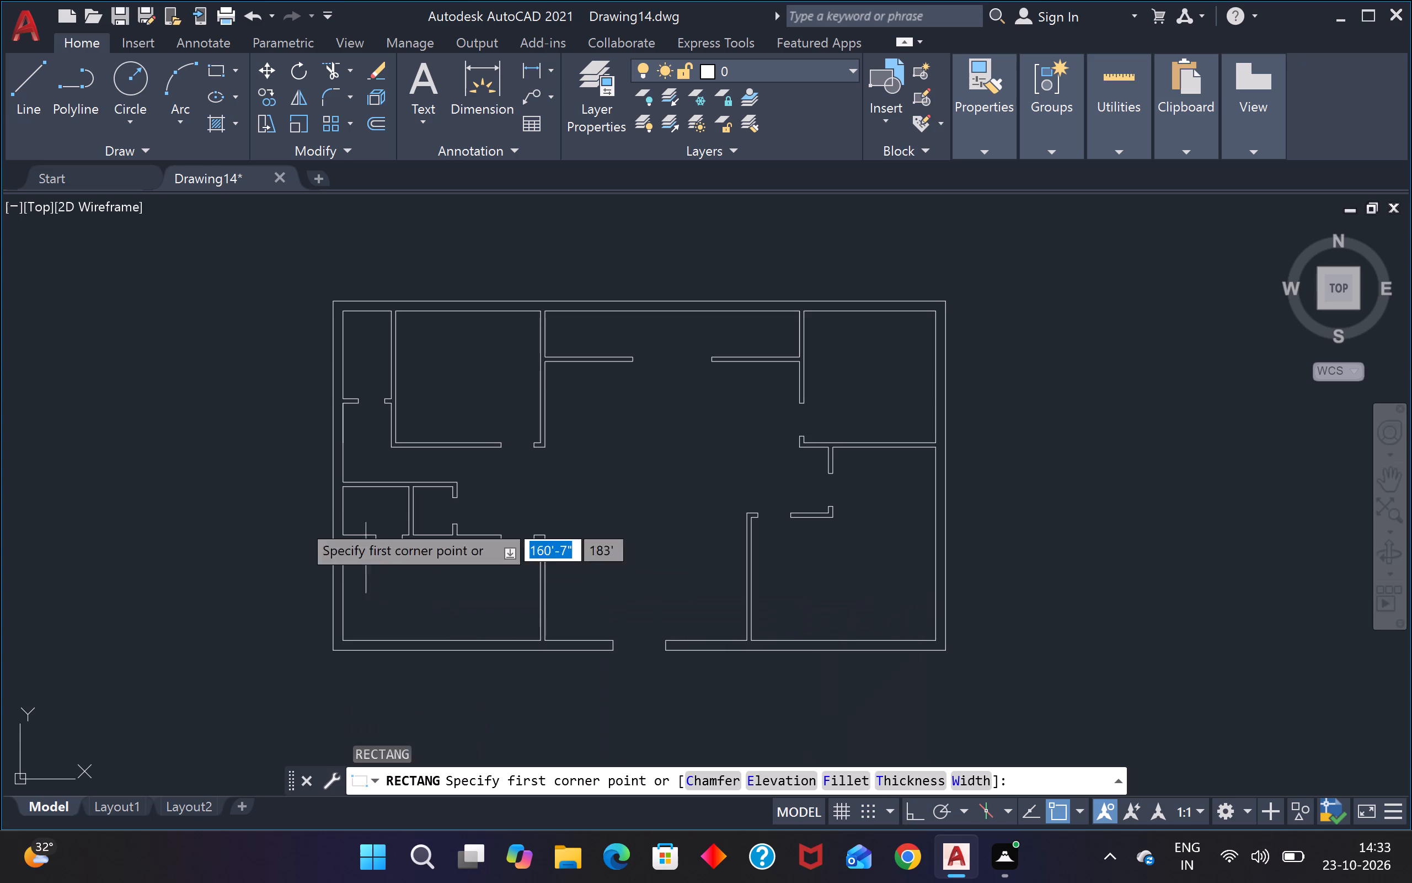
pyautogui.click(61, 444)
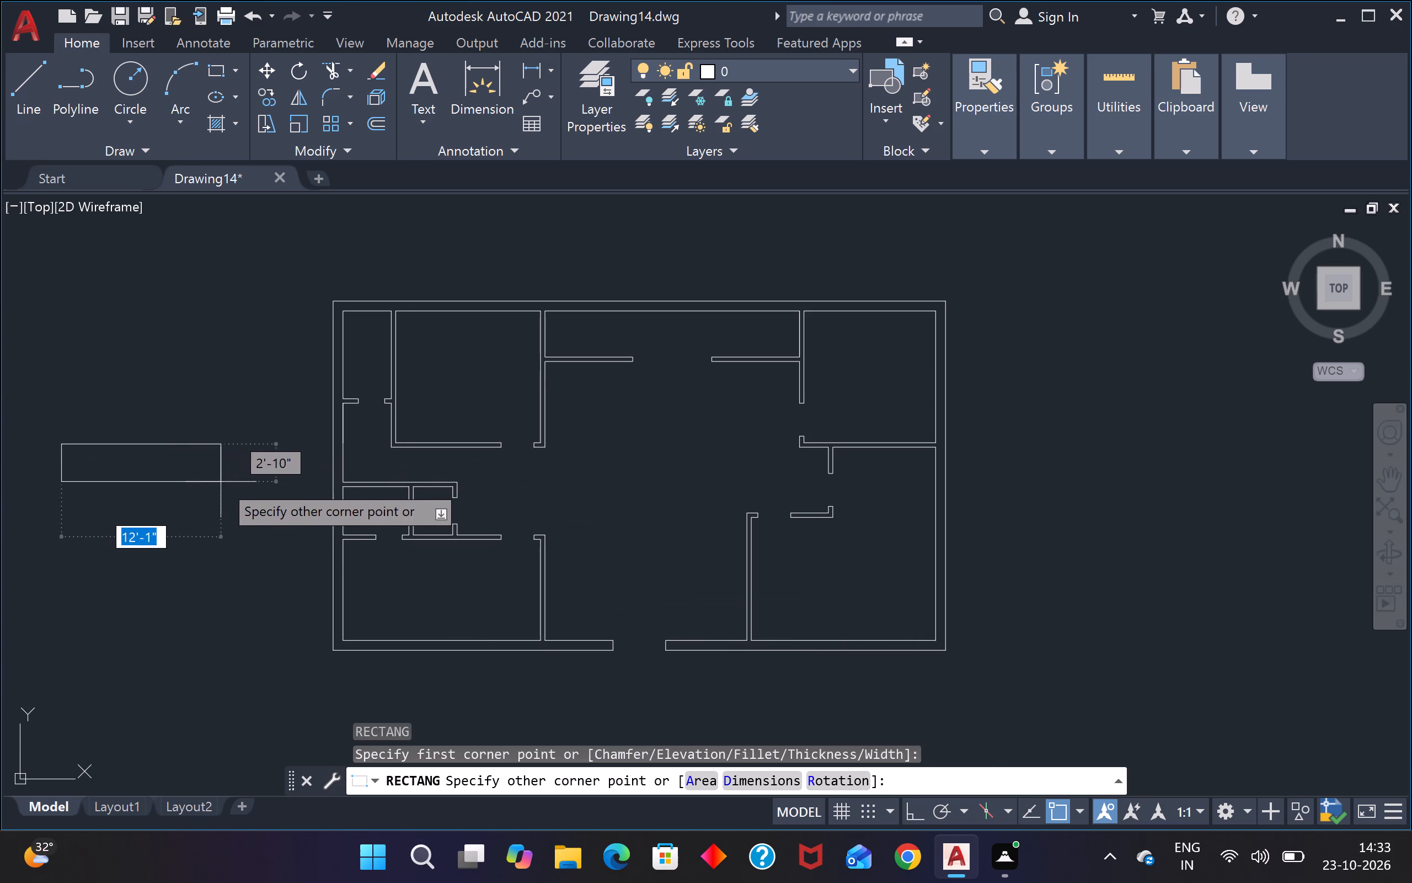
pyautogui.press('4')
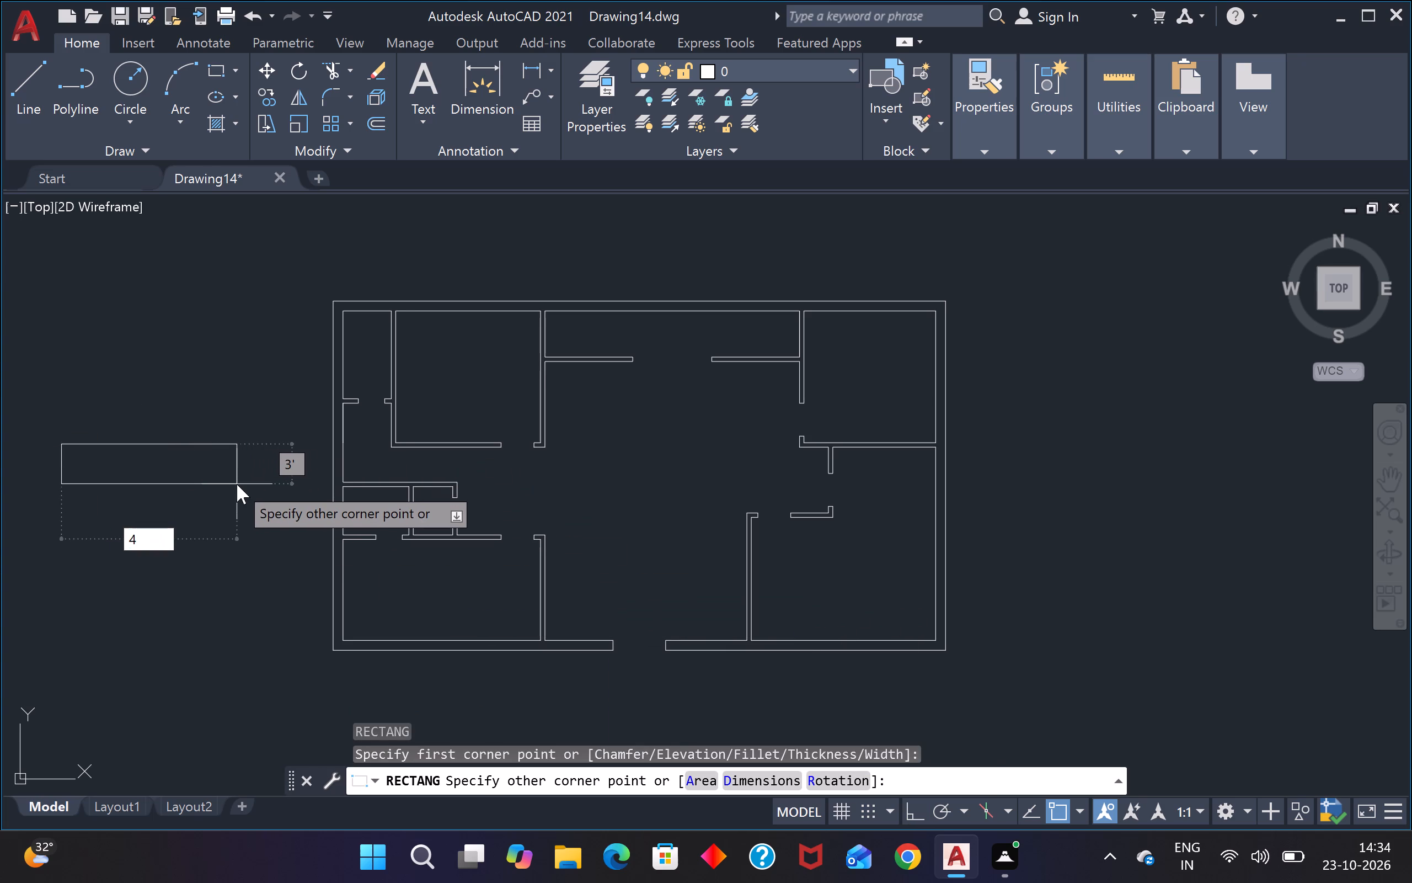
pyautogui.press("'")
pyautogui.press('Tab')
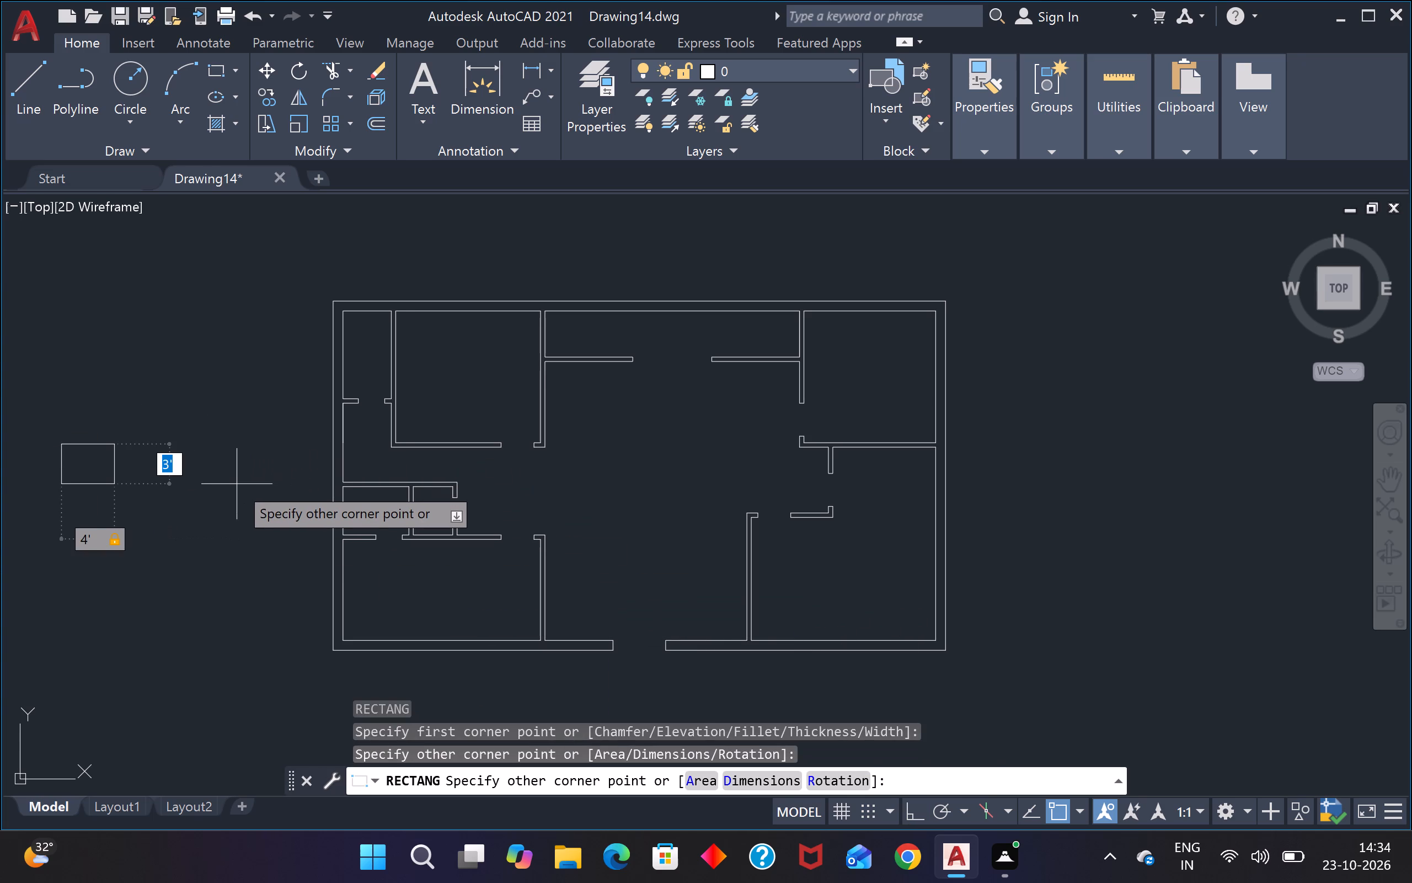
pyautogui.write('9"')
pyautogui.press('Return')
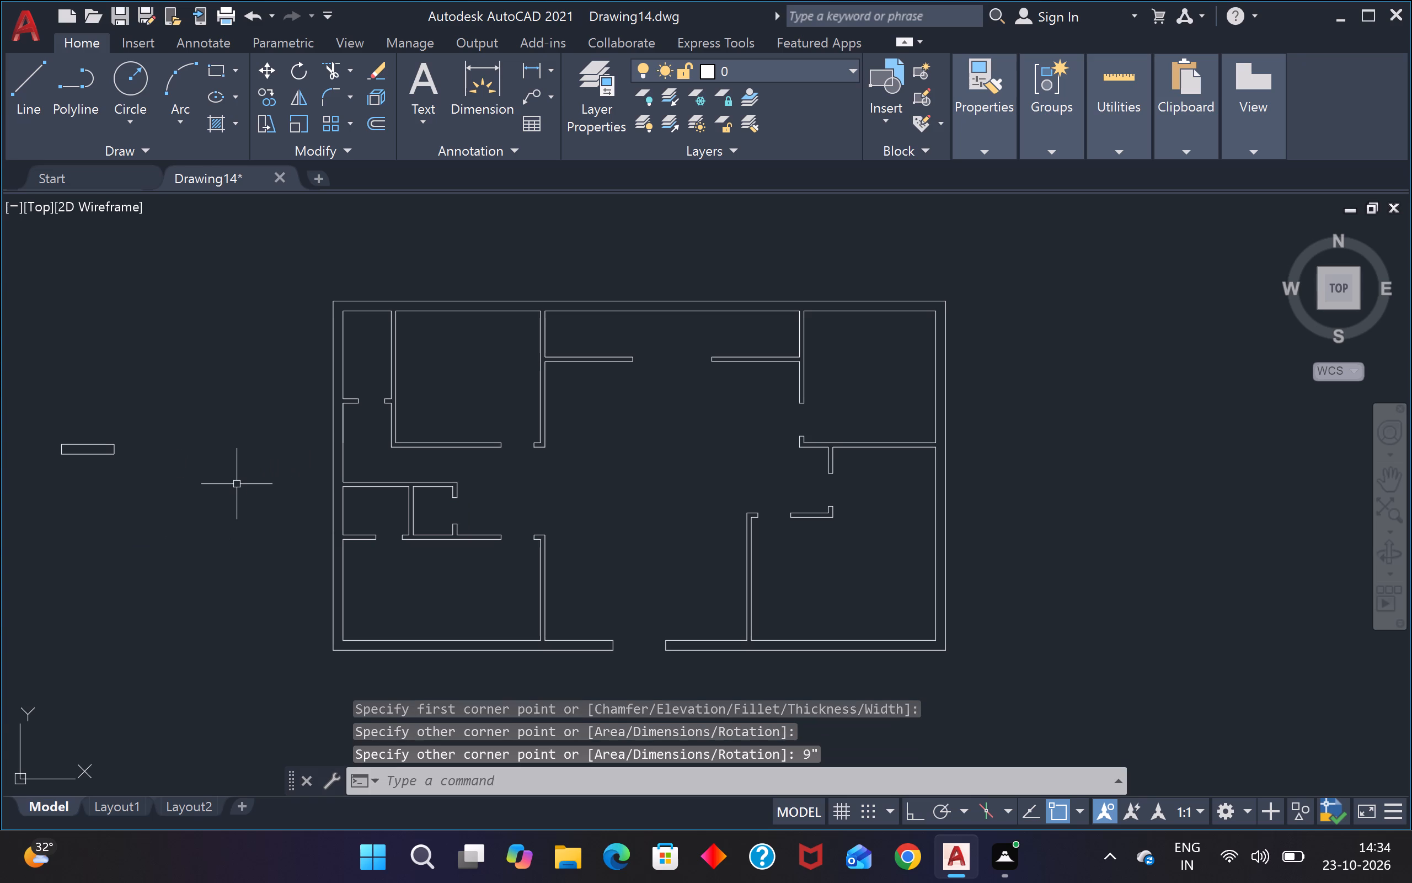
# Draw a 2' by 9" rectangle in the empty space between the 4' rectangle and the plan.
pyautogui.write('rec')
pyautogui.press('space')
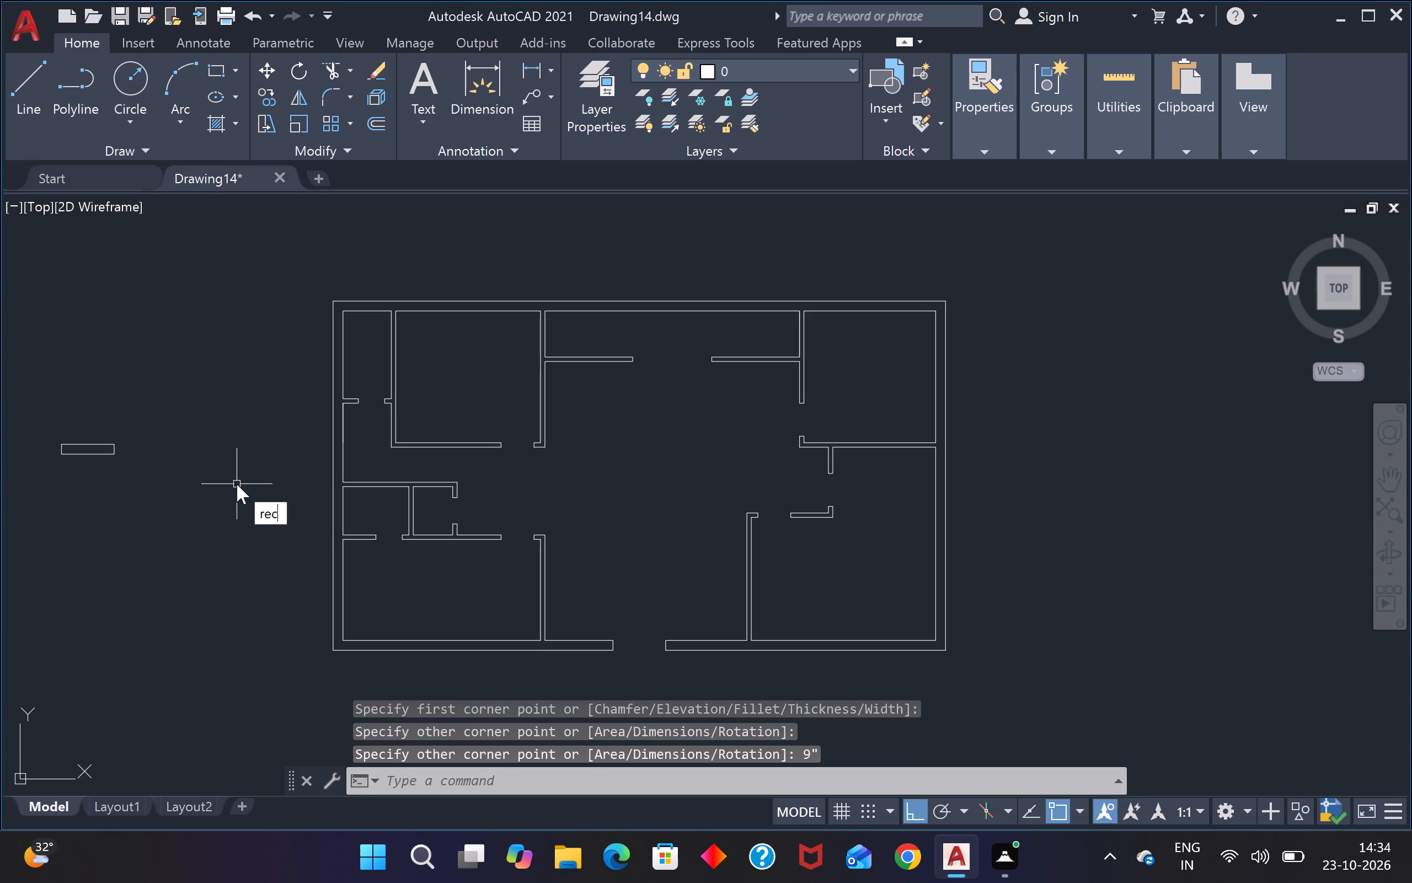
pyautogui.click(146, 445)
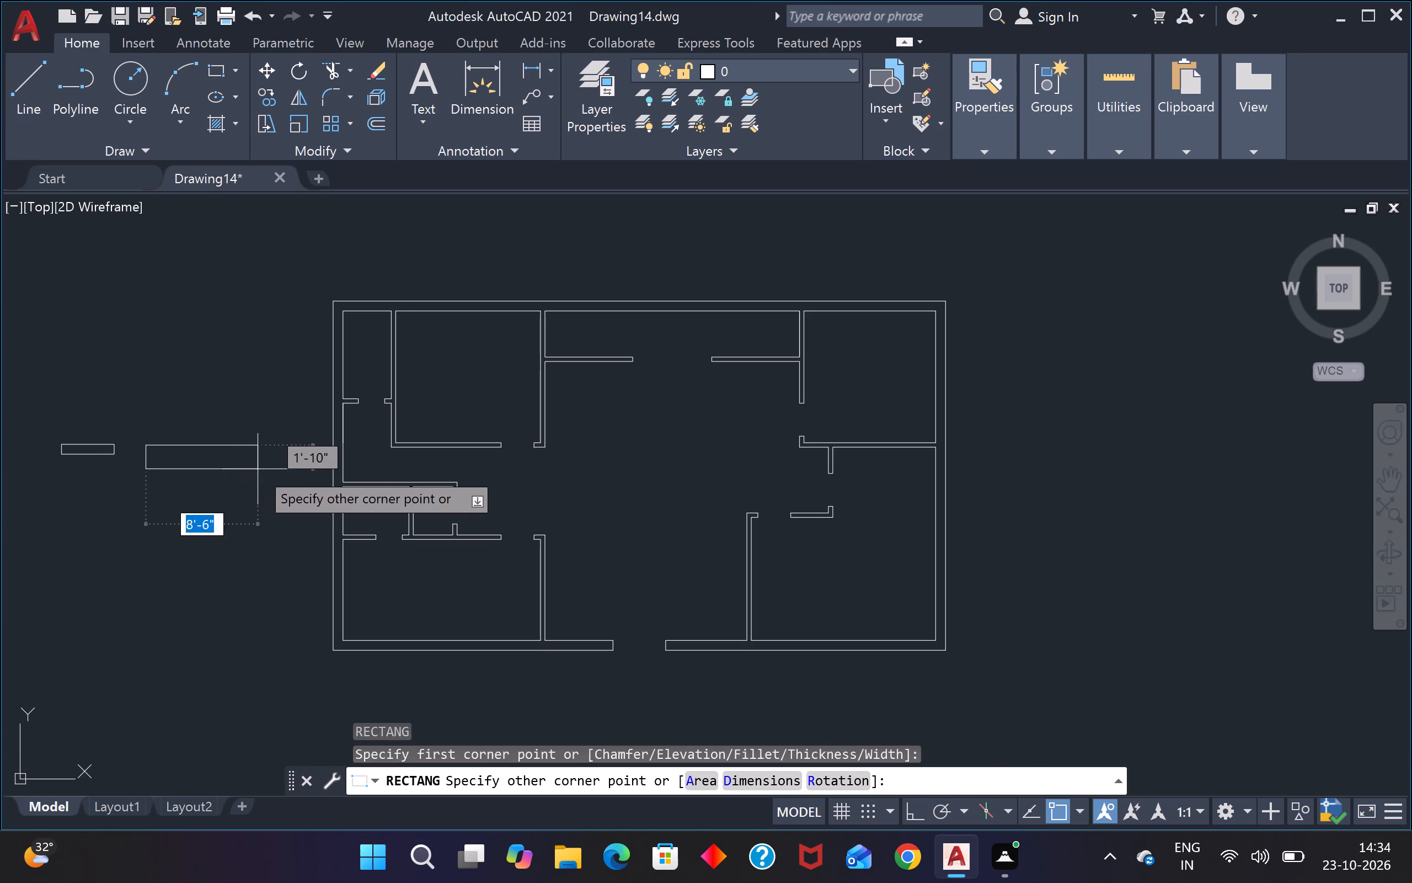
pyautogui.write("2'")
pyautogui.press('Tab')
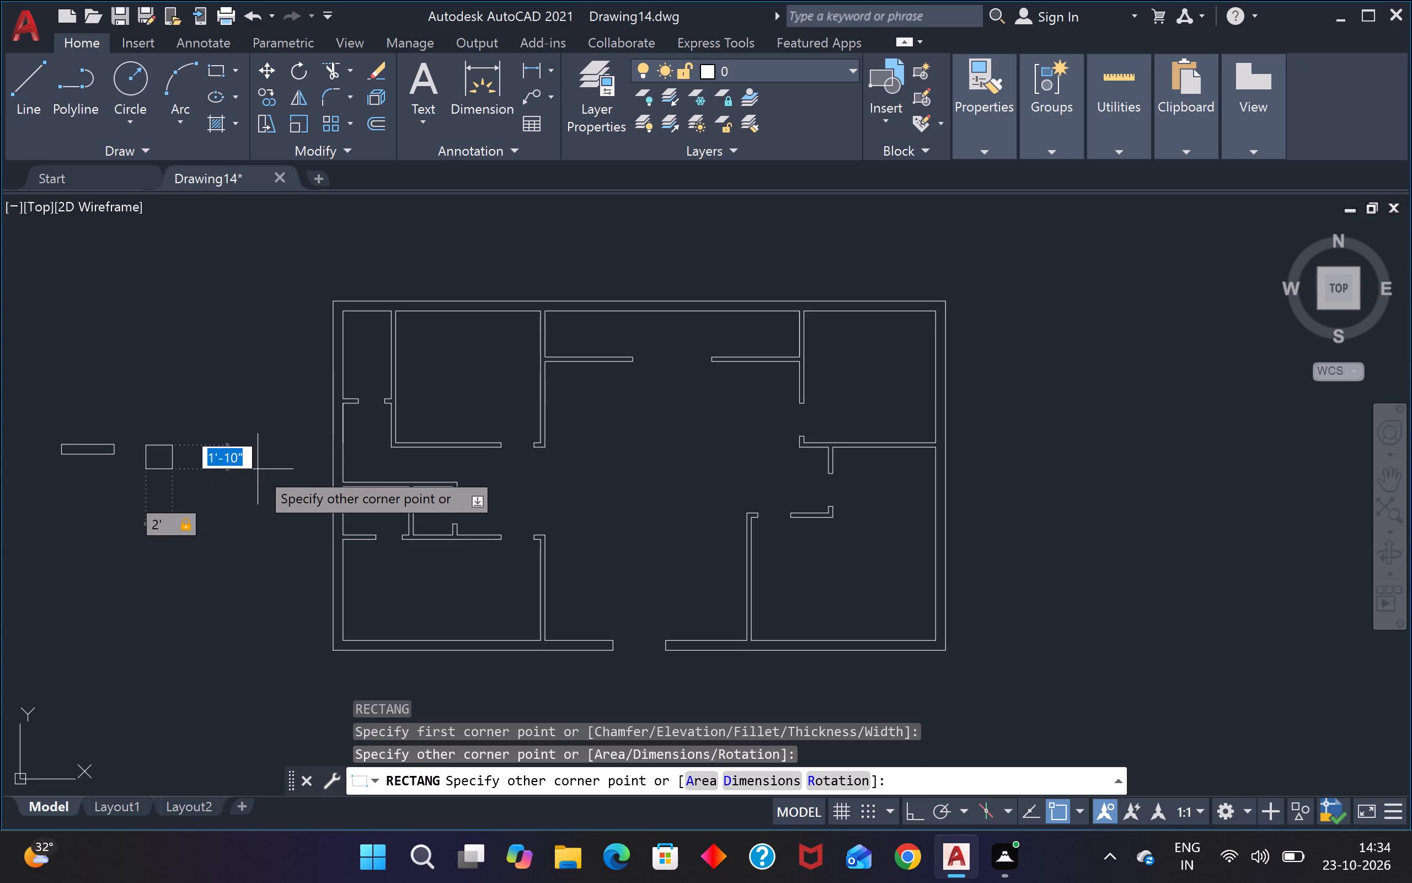
pyautogui.press('9')
pyautogui.hotkey('shift', '"')
pyautogui.press('Return')
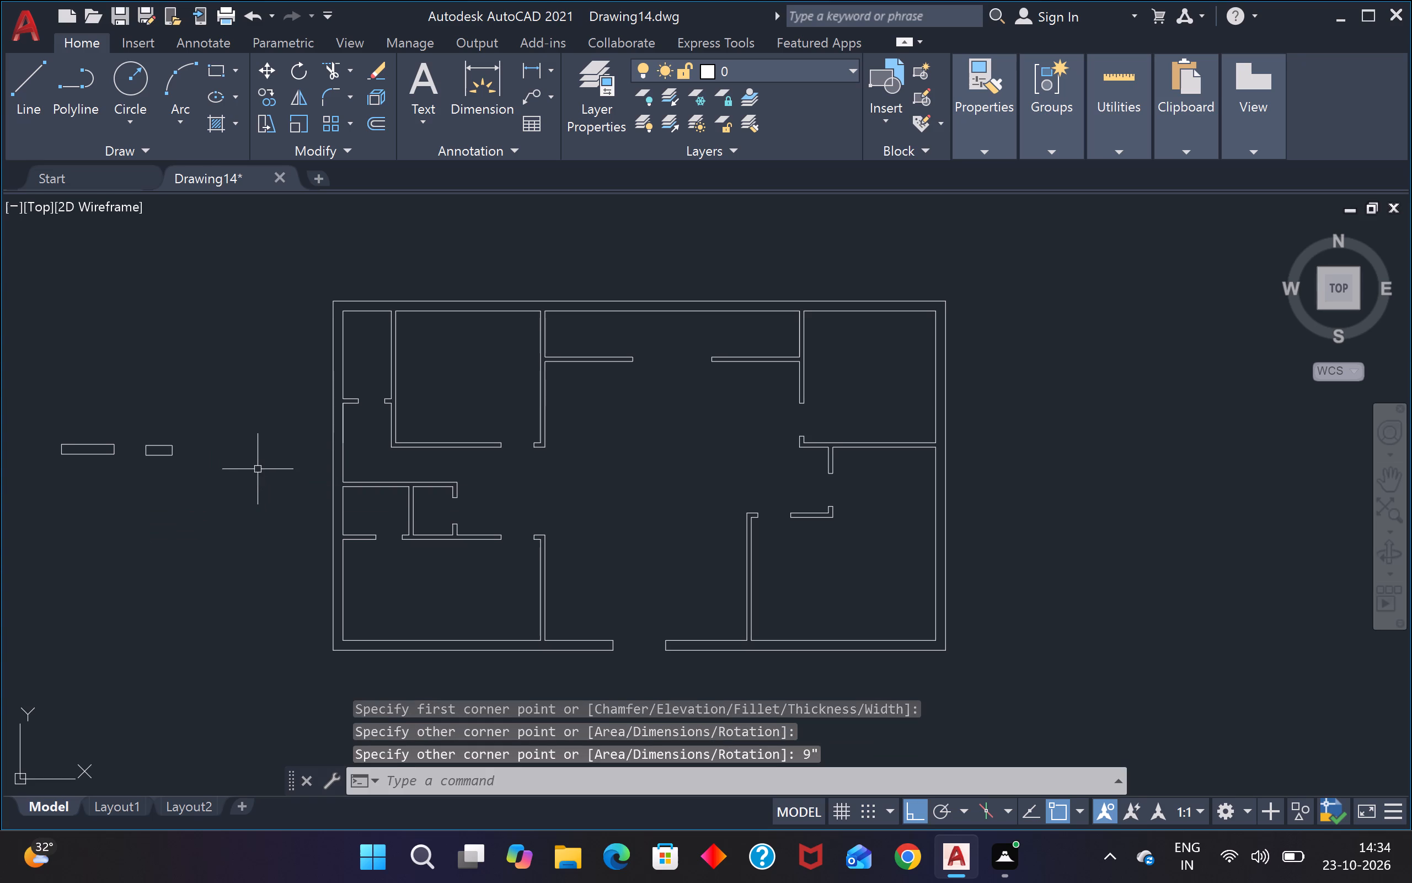
pyautogui.press('Escape')
pyautogui.press('Escape')
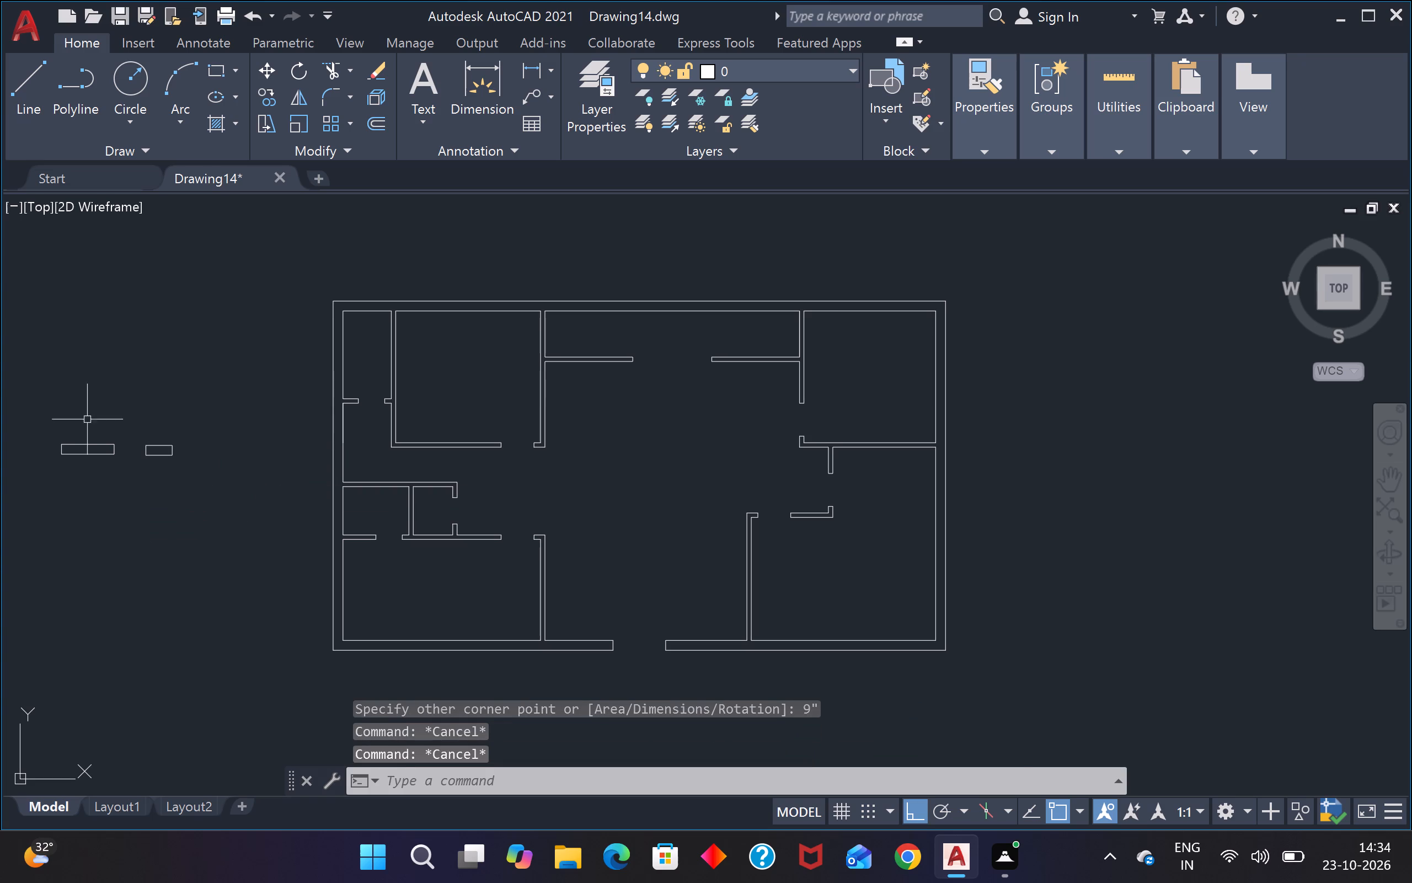
# Explode the 4' by 9" rectangle into separate lines.
pyautogui.scroll(3, 67, 447)
pyautogui.click(106, 414)
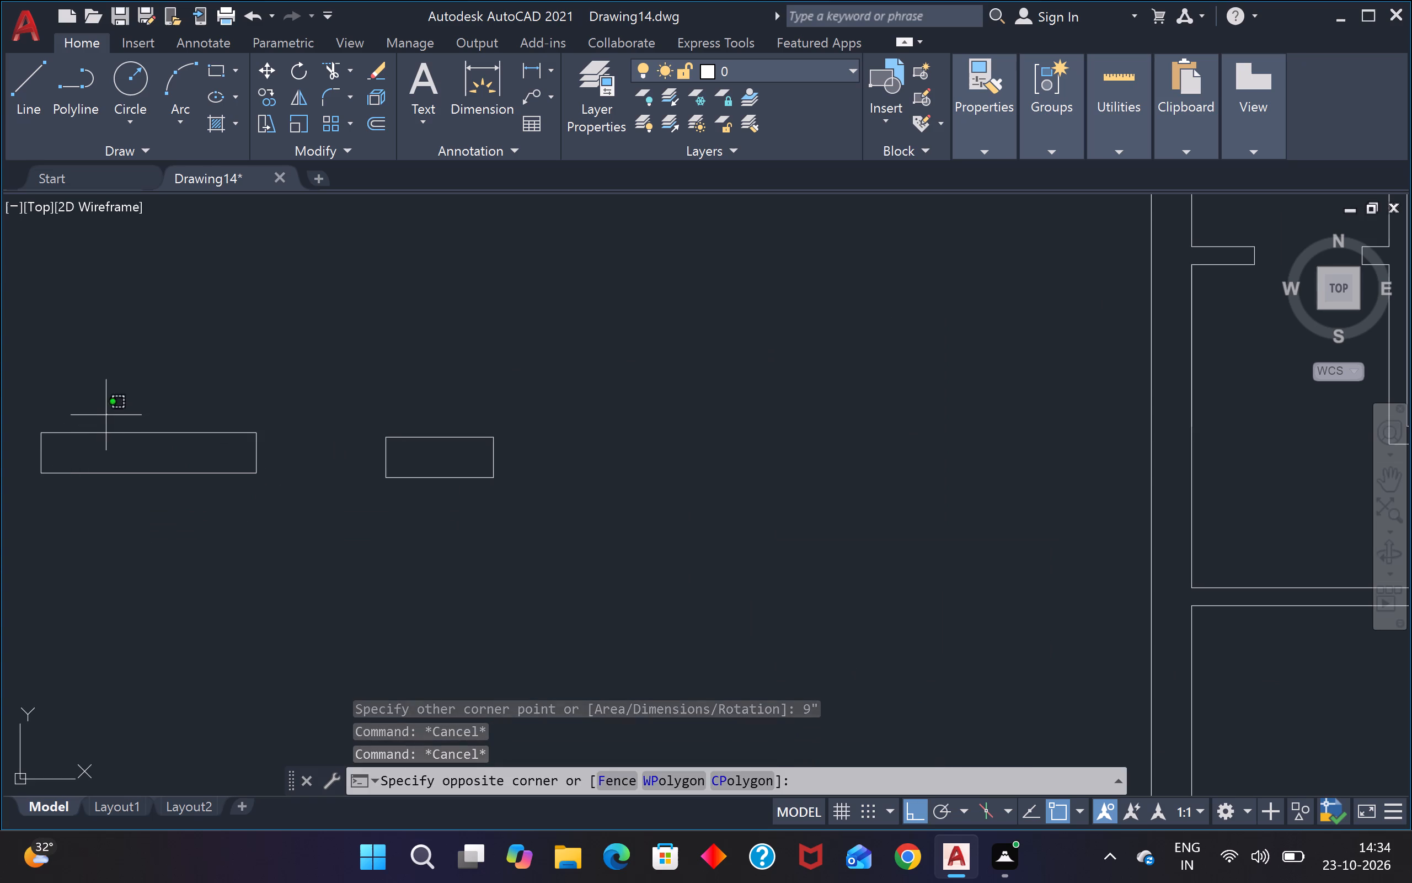
pyautogui.click(82, 449)
pyautogui.write('ex')
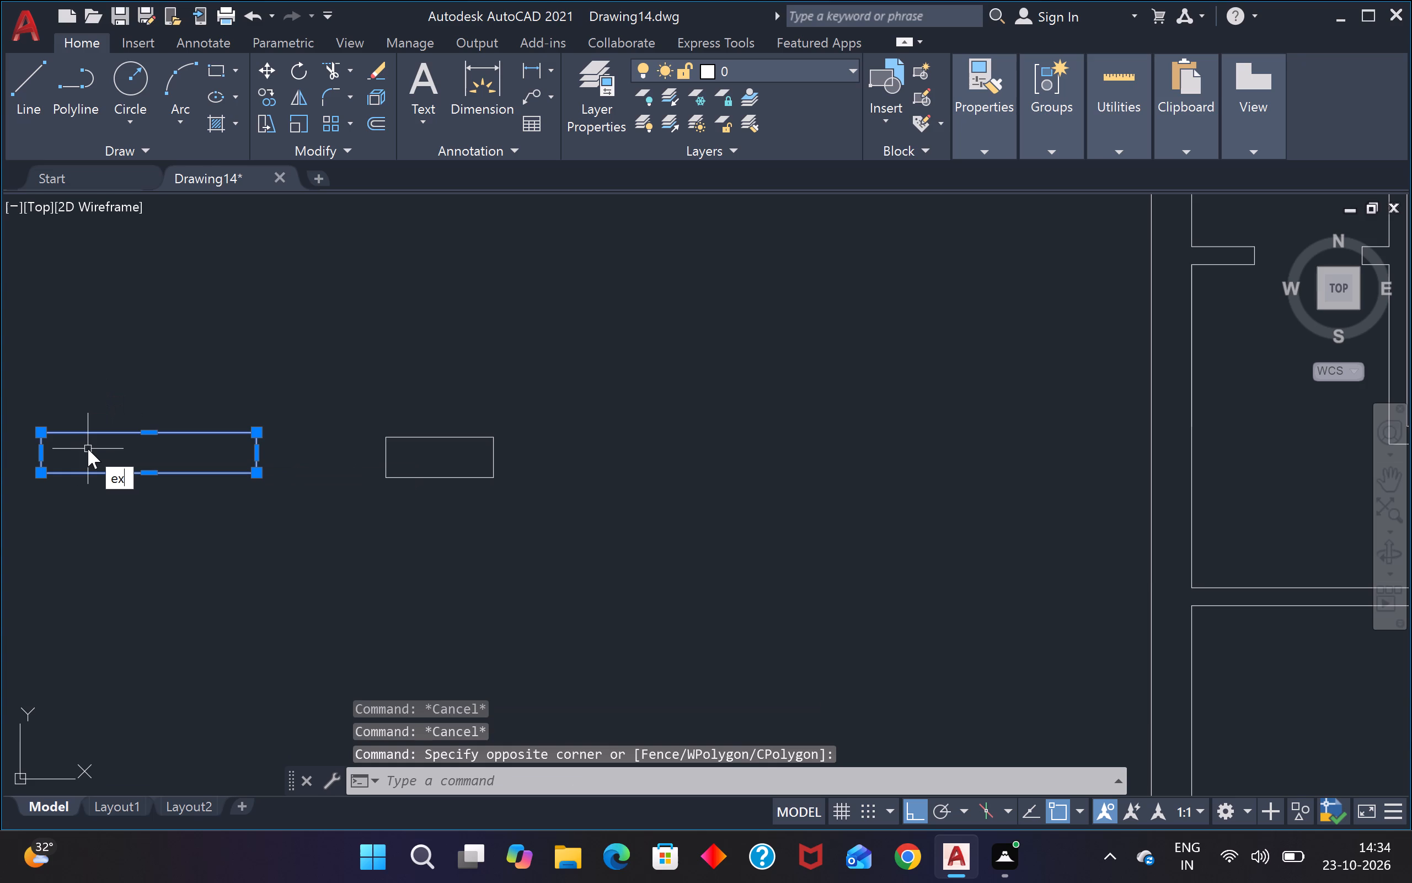
pyautogui.press('Down')
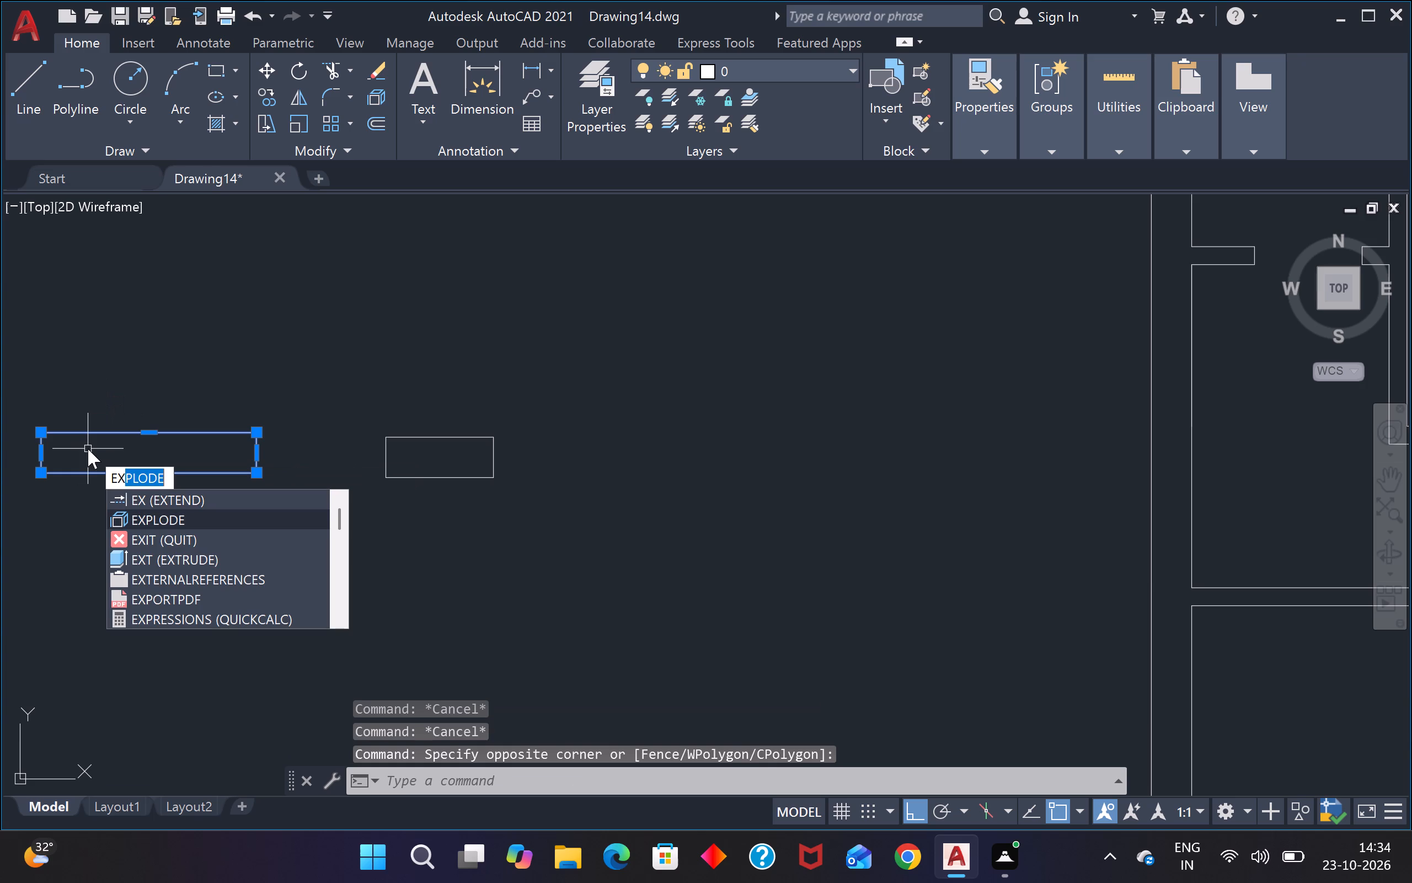
pyautogui.press('Return')
pyautogui.press('Escape')
pyautogui.press('Escape')
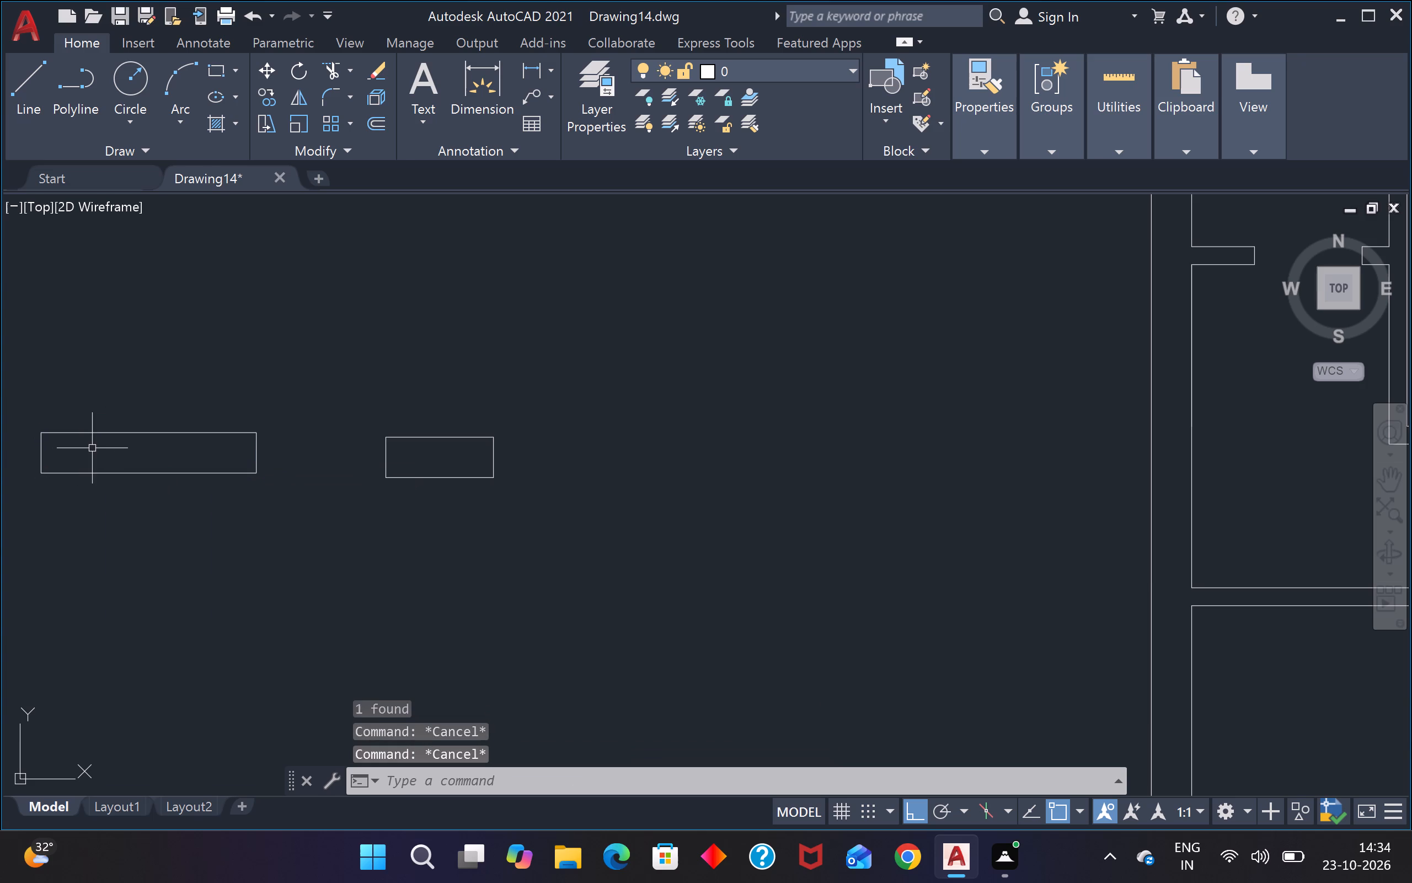
# Explode the 2' by 9" rectangle into separate lines.
pyautogui.click(467, 421)
pyautogui.click(421, 460)
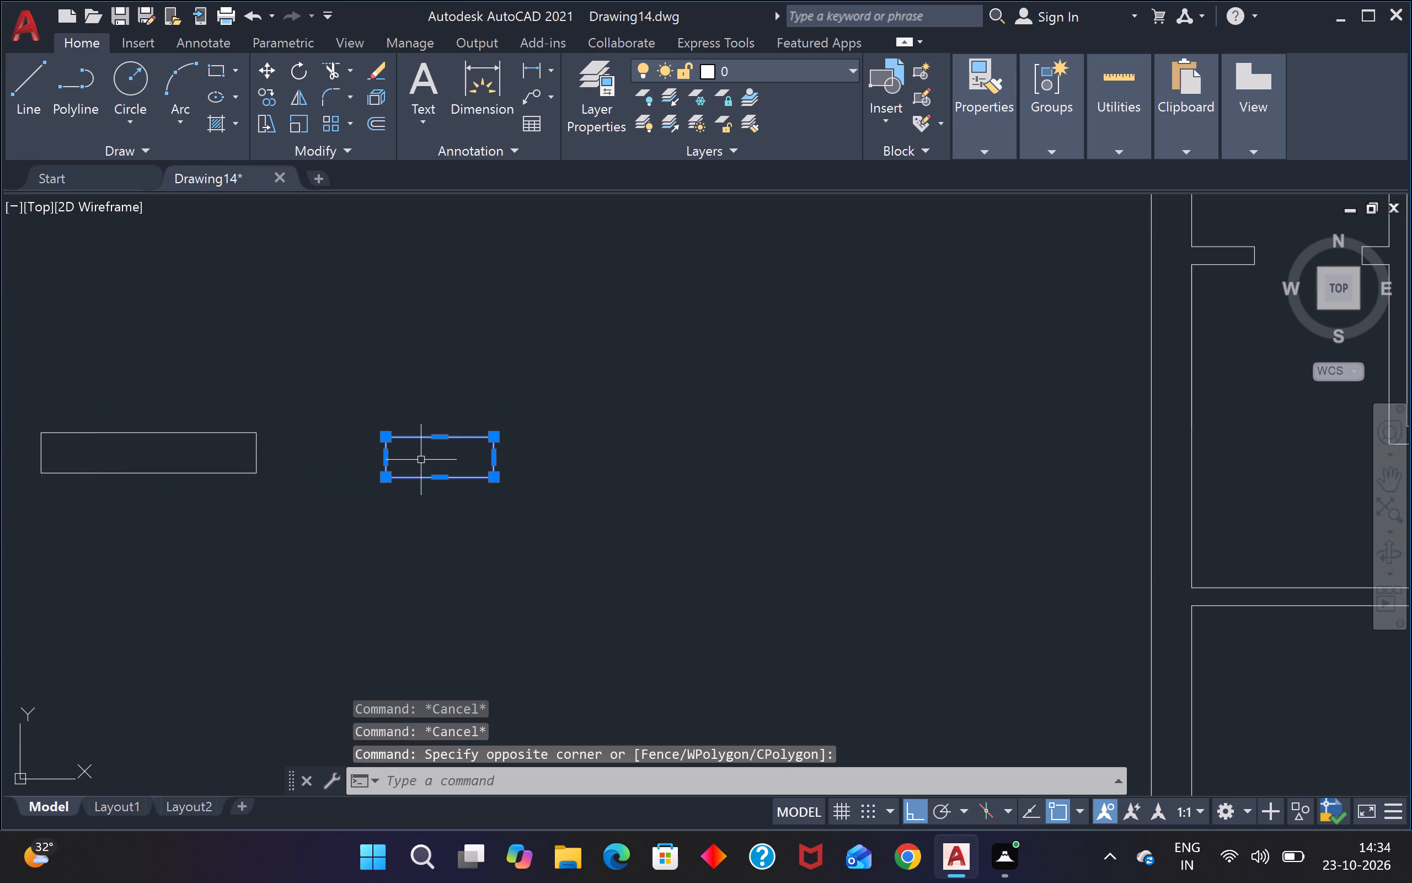
pyautogui.write('ex')
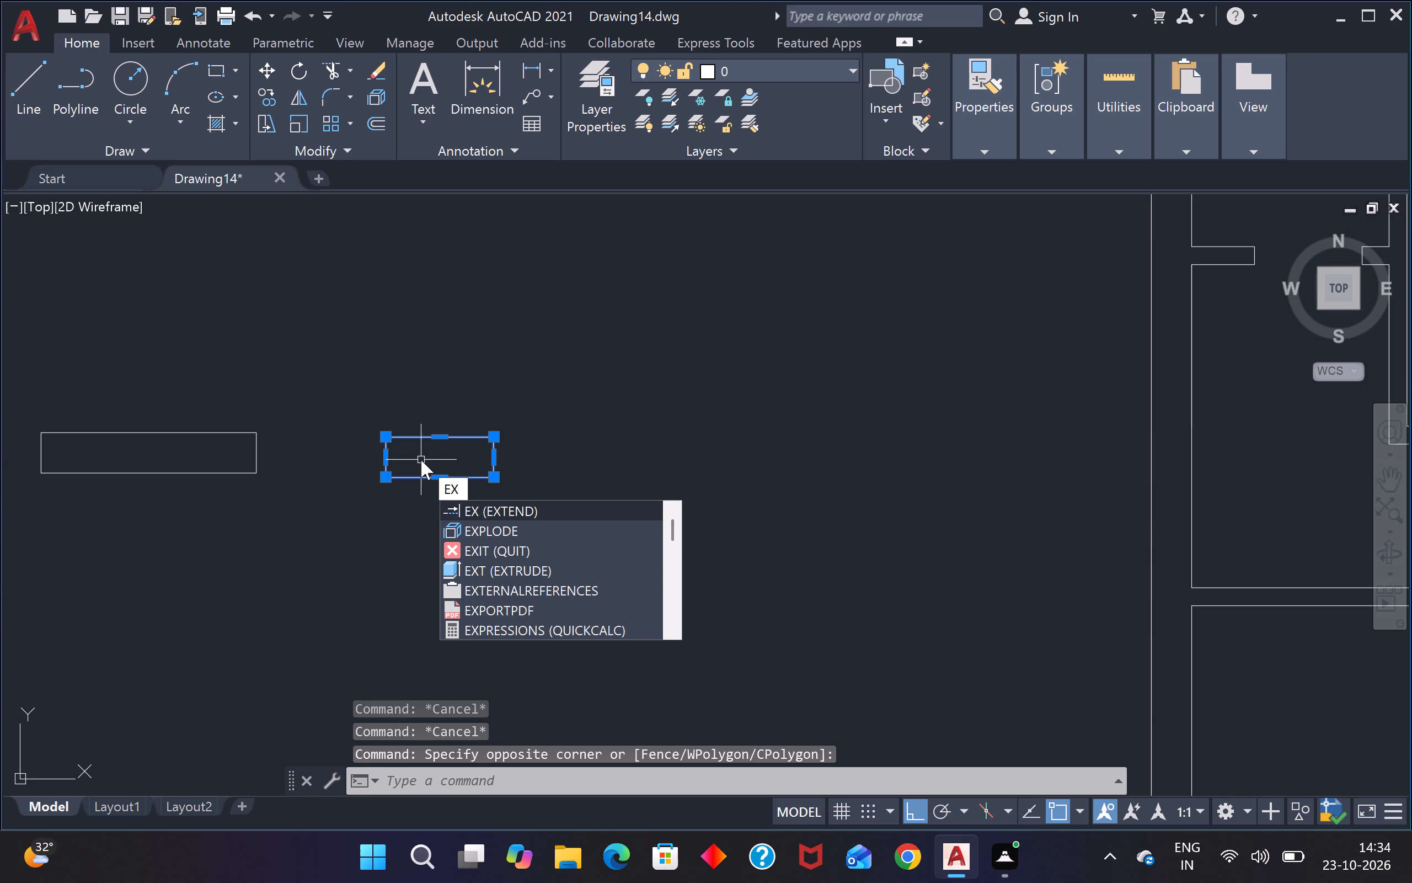
pyautogui.press('Down')
pyautogui.press('Return')
pyautogui.press('Escape')
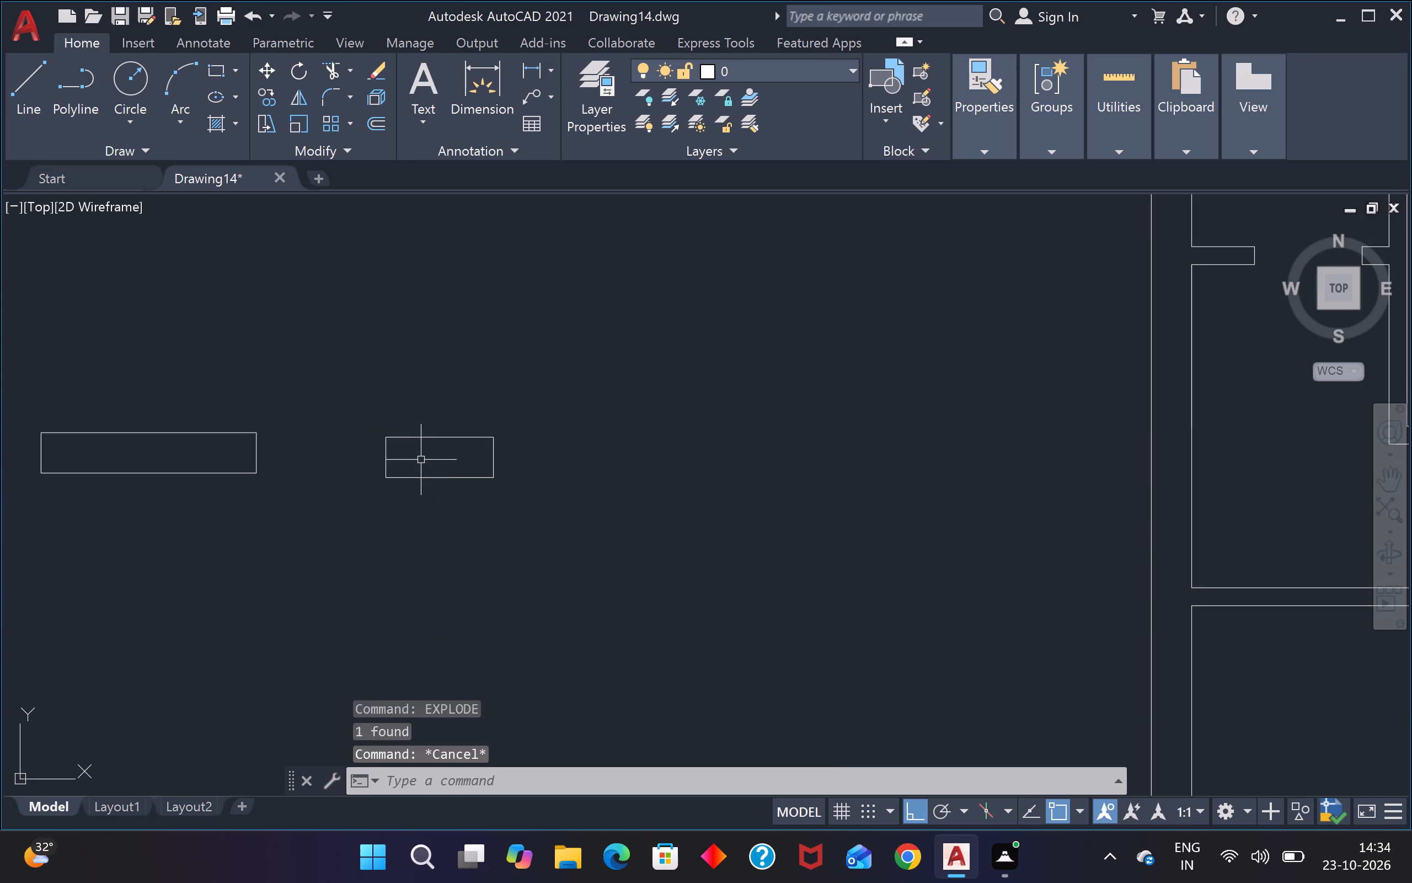
pyautogui.press('Escape')
# Draw a horizontal centre line through the 2' rectangle, joining the midpoints of its short sides.
pyautogui.write('l')
pyautogui.press('space')
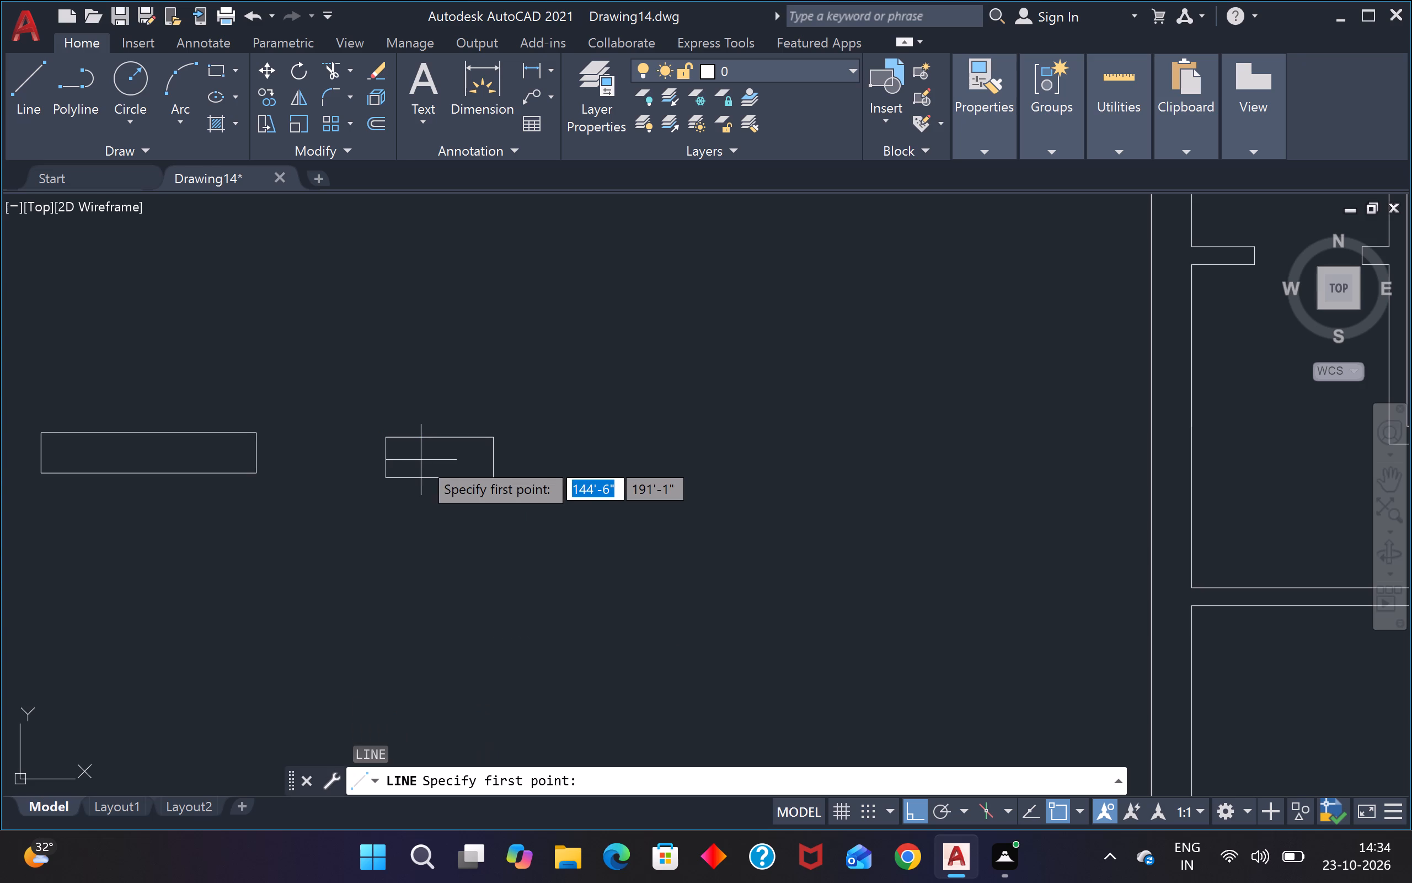
pyautogui.scroll(2, 421, 460)
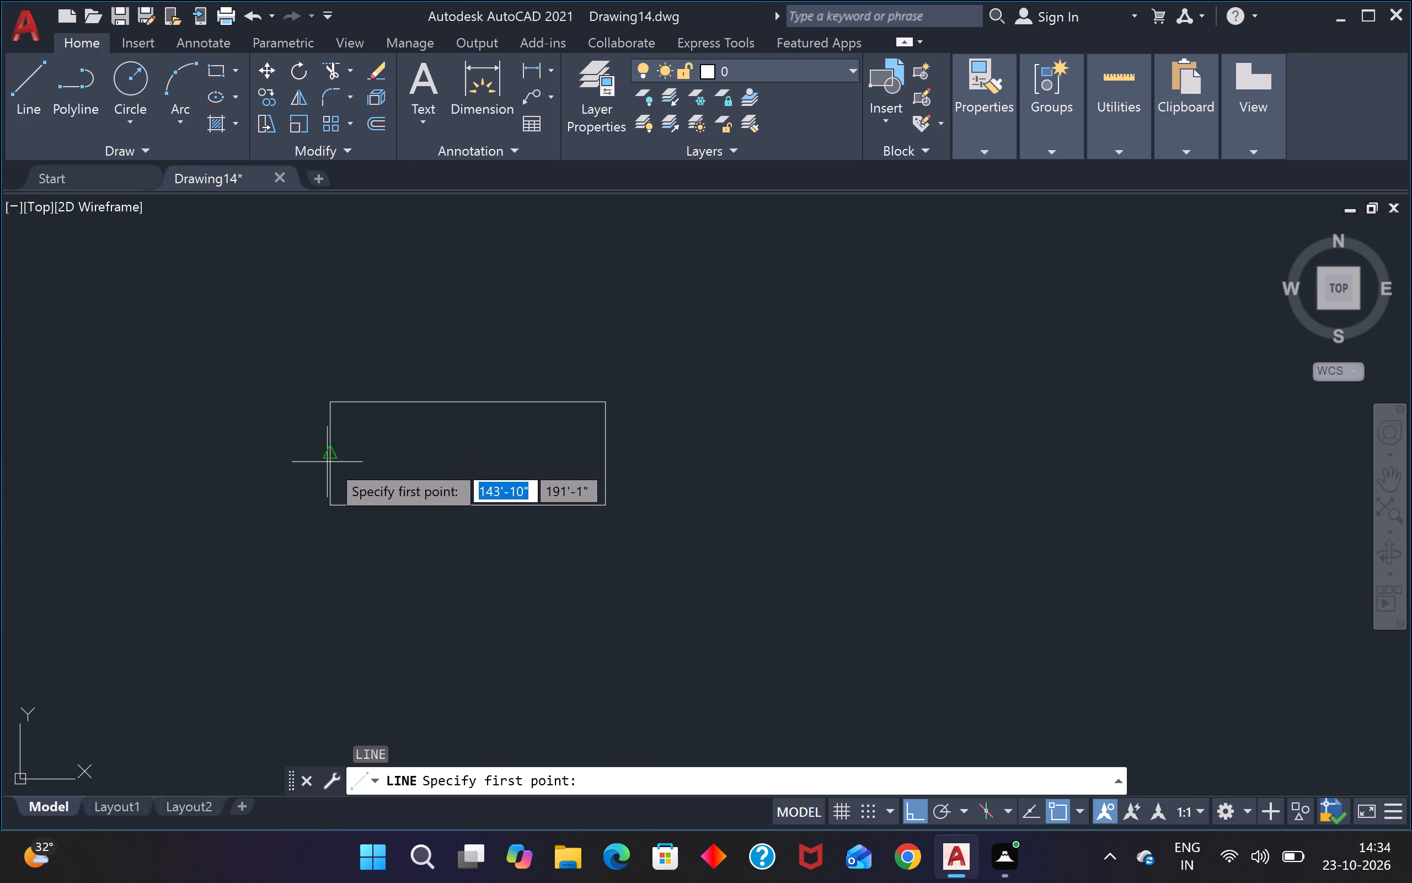
pyautogui.click(331, 458)
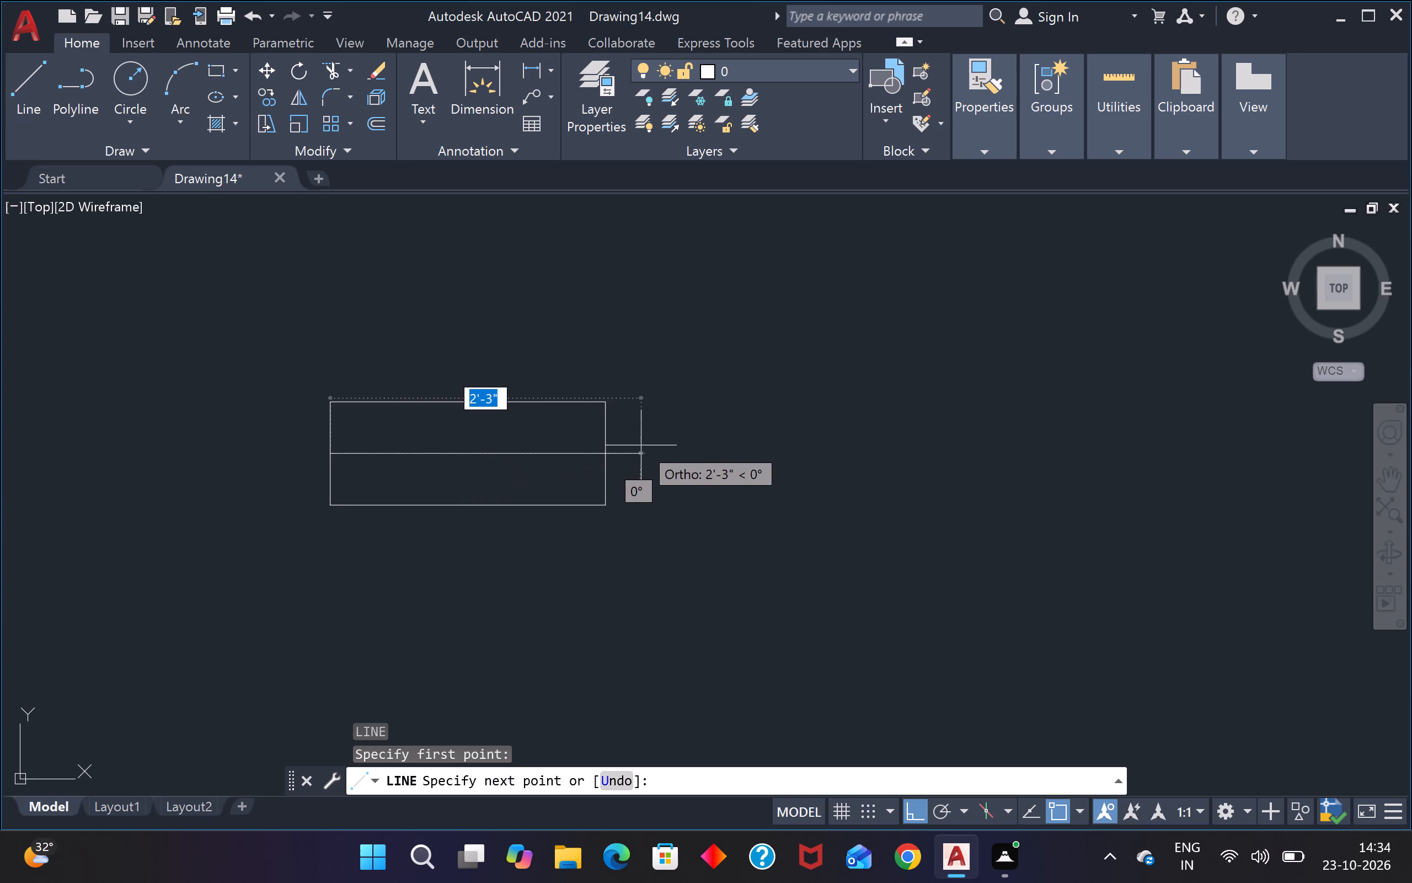
pyautogui.click(609, 453)
pyautogui.press('Escape')
# Draw a horizontal centre line through the 4' rectangle, joining the midpoints of its short sides.
pyautogui.scroll(-3, 549, 417)
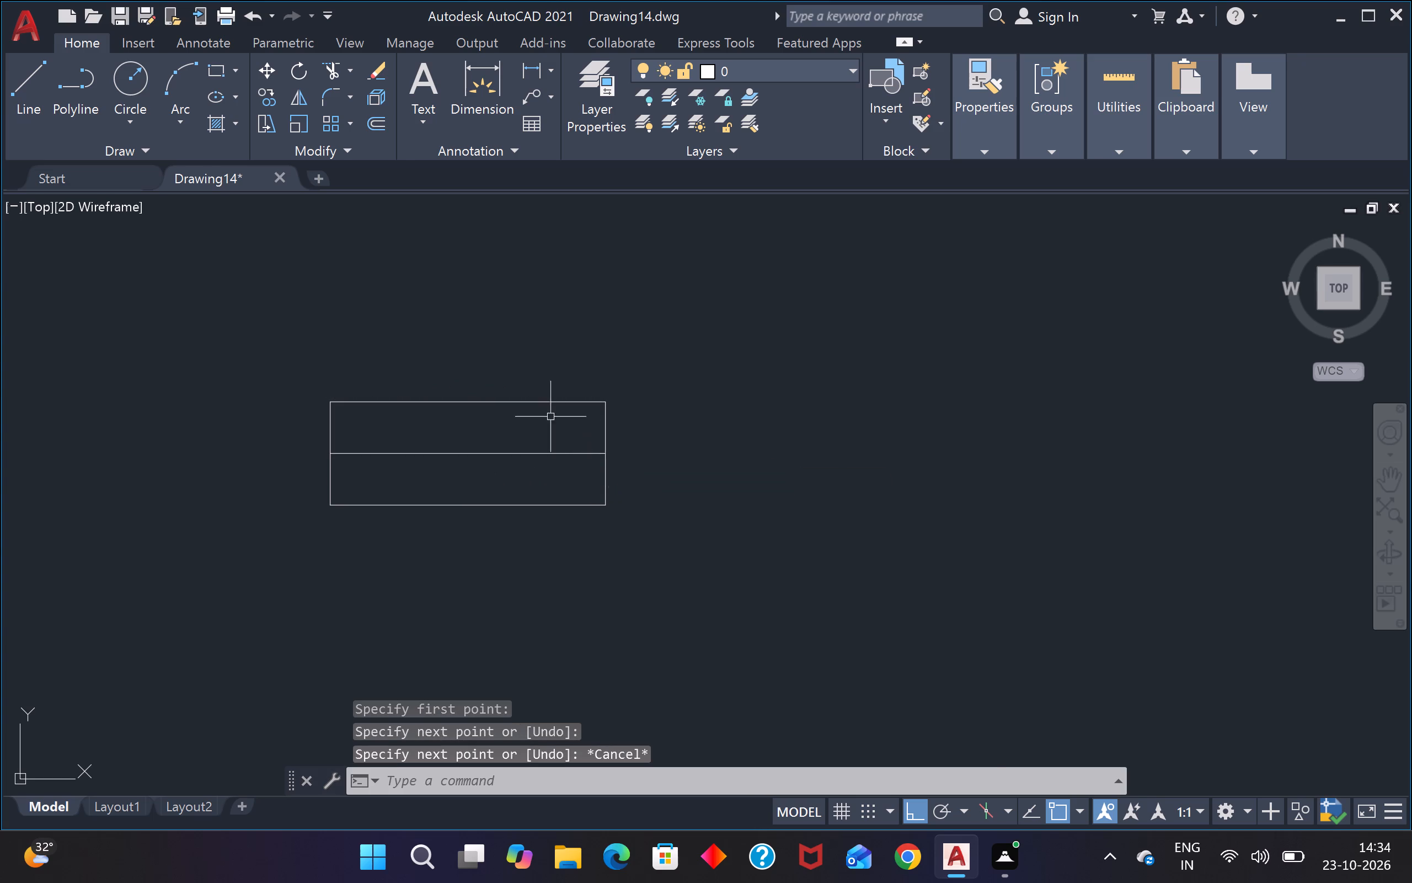
pyautogui.scroll(-1, 544, 417)
pyautogui.scroll(-4, 457, 404)
pyautogui.scroll(3, 445, 408)
pyautogui.press('space')
pyautogui.scroll(2, 442, 411)
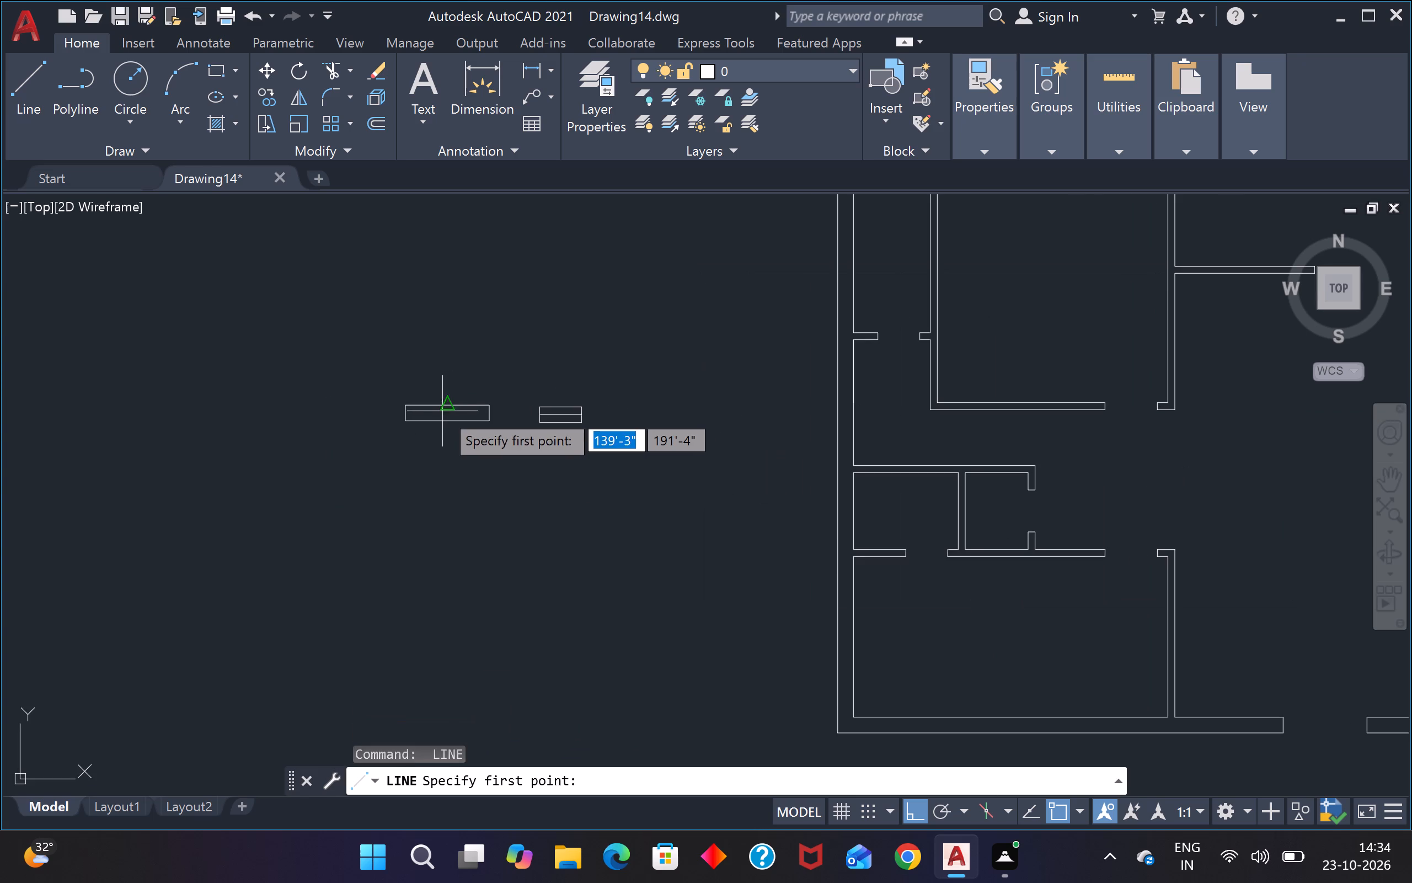
pyautogui.scroll(1, 442, 411)
pyautogui.moveTo(344, 419); pyautogui.dragTo(352, 417)
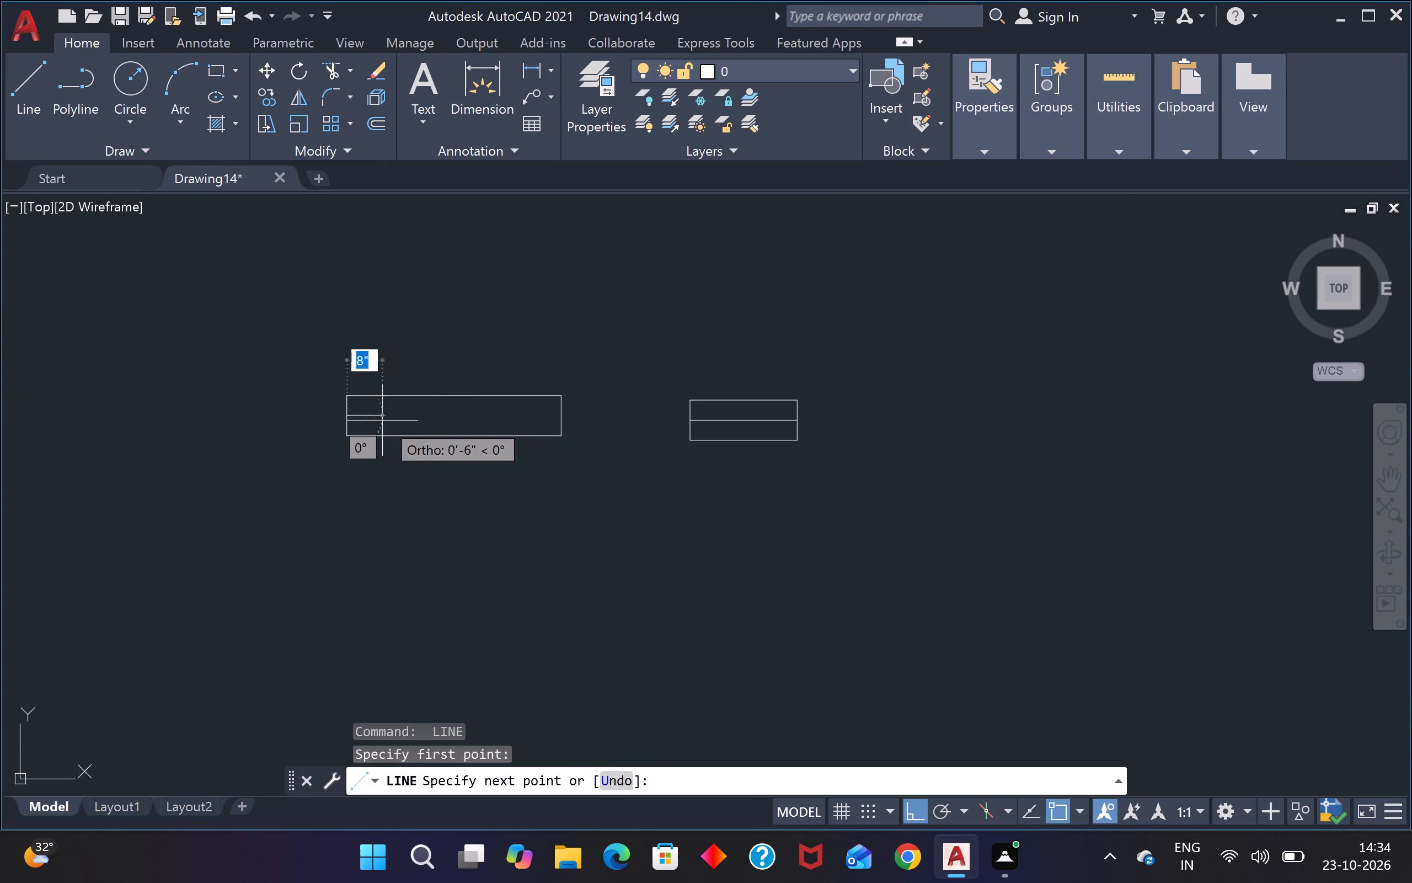
pyautogui.click(563, 418)
pyautogui.press('Escape')
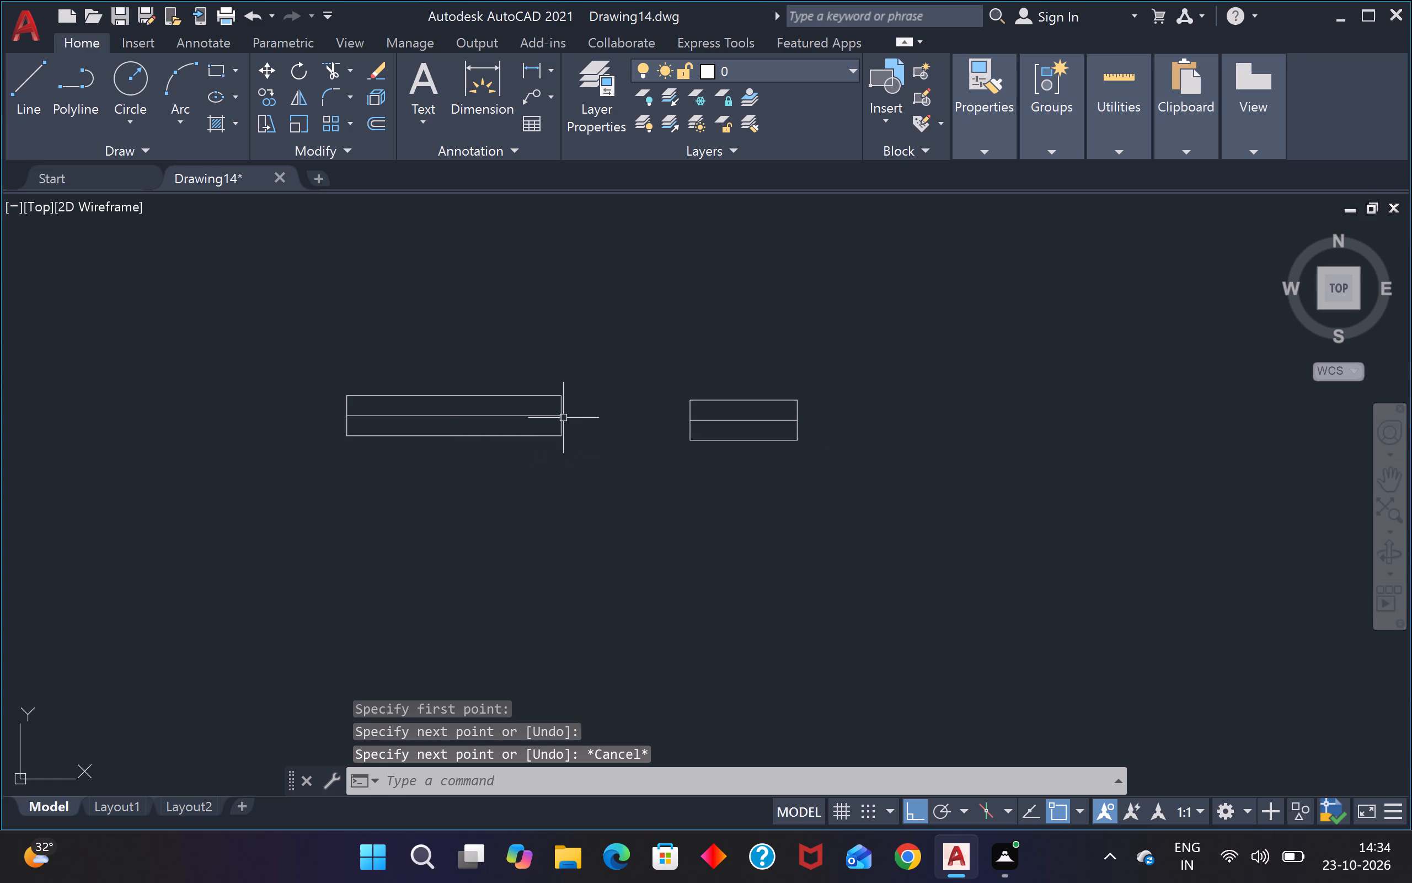
# Offset the 4' rectangle's centre line by 1" to both sides.
pyautogui.scroll(1, 489, 422)
pyautogui.write('o')
pyautogui.press('space')
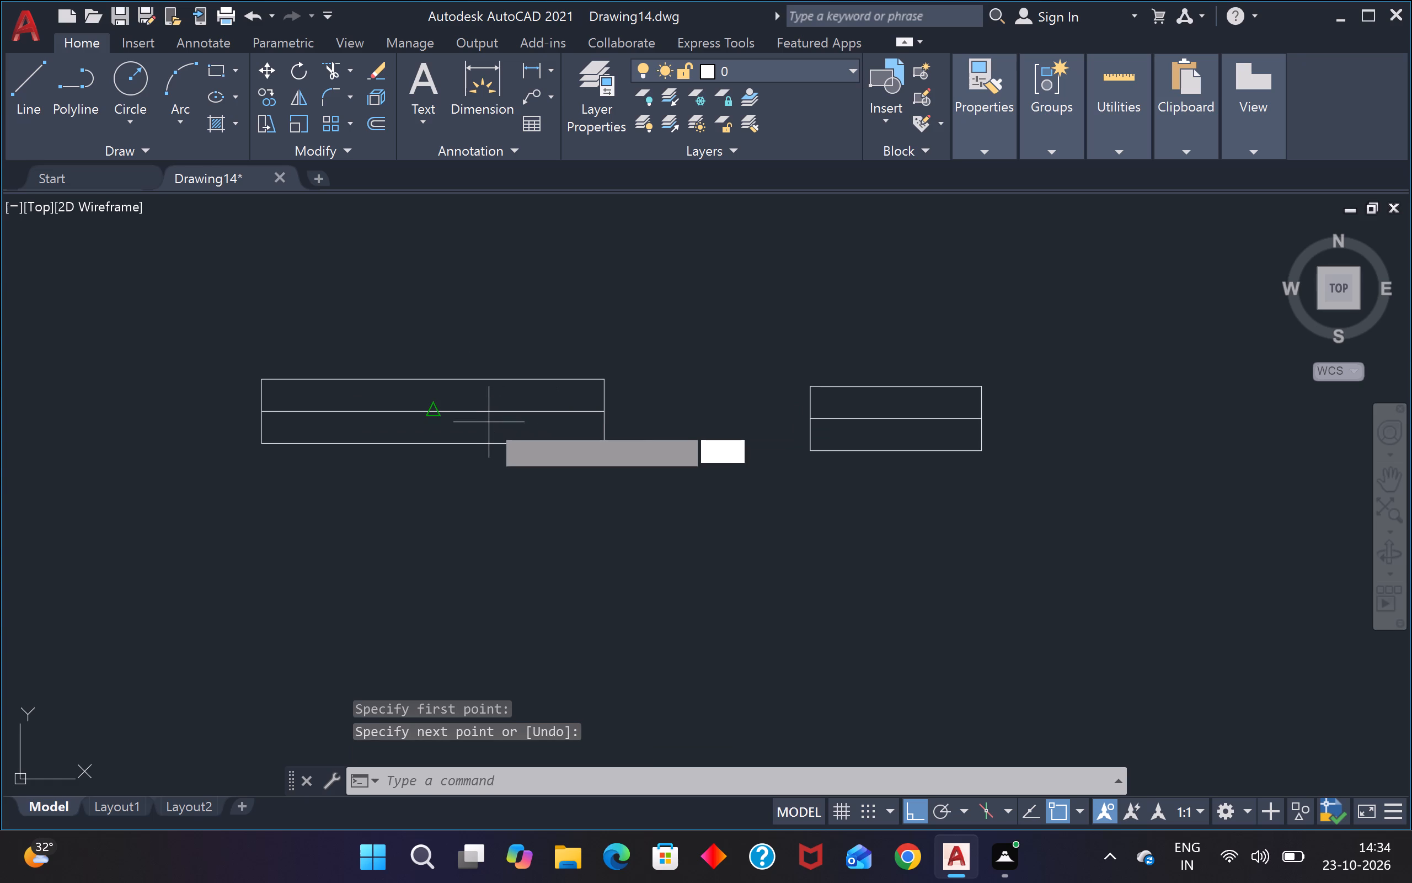
pyautogui.write('1"')
pyautogui.press('Return')
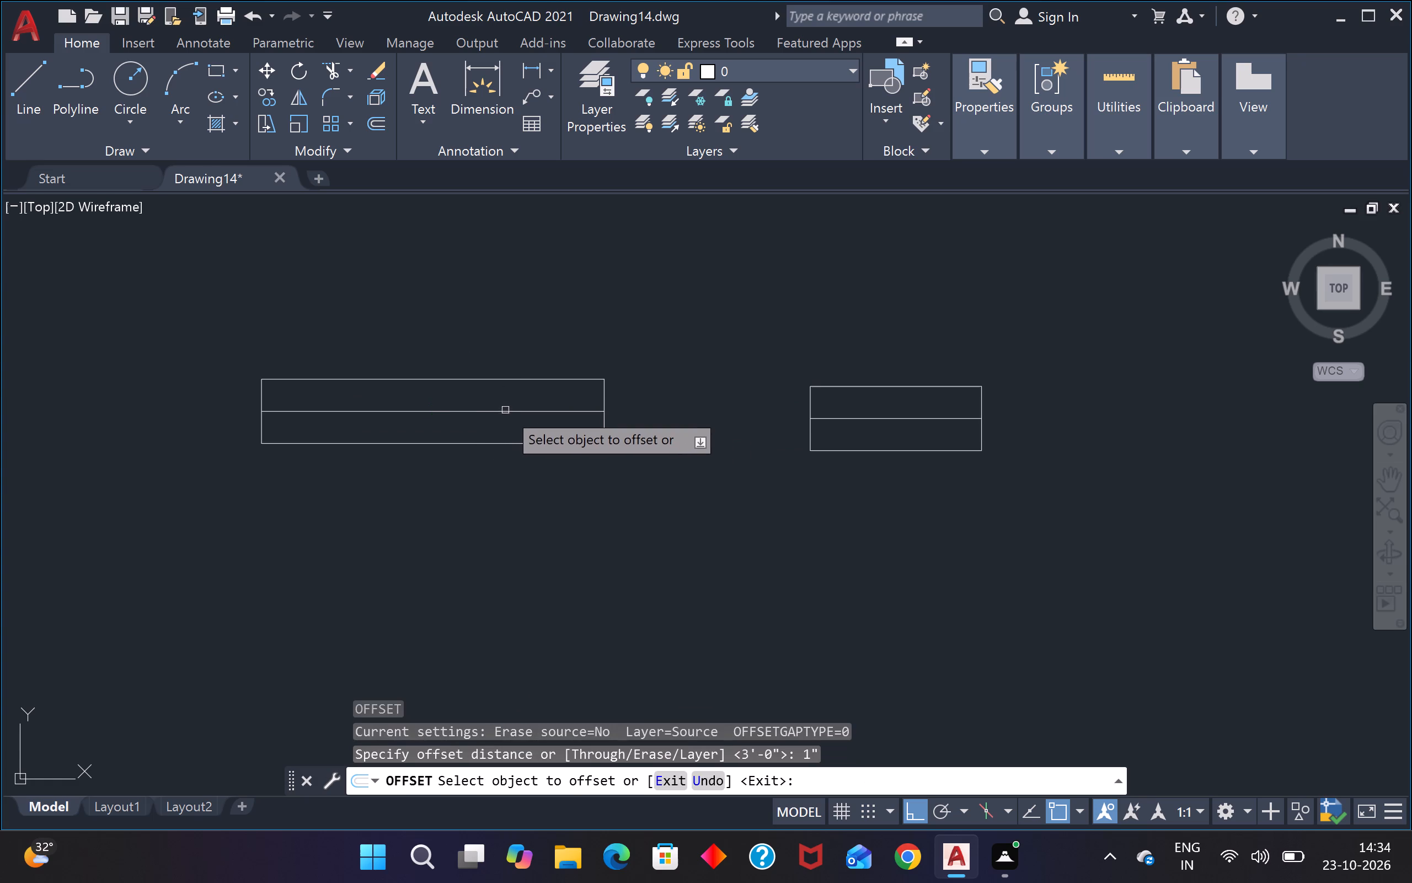
pyautogui.click(506, 410)
pyautogui.click(526, 271)
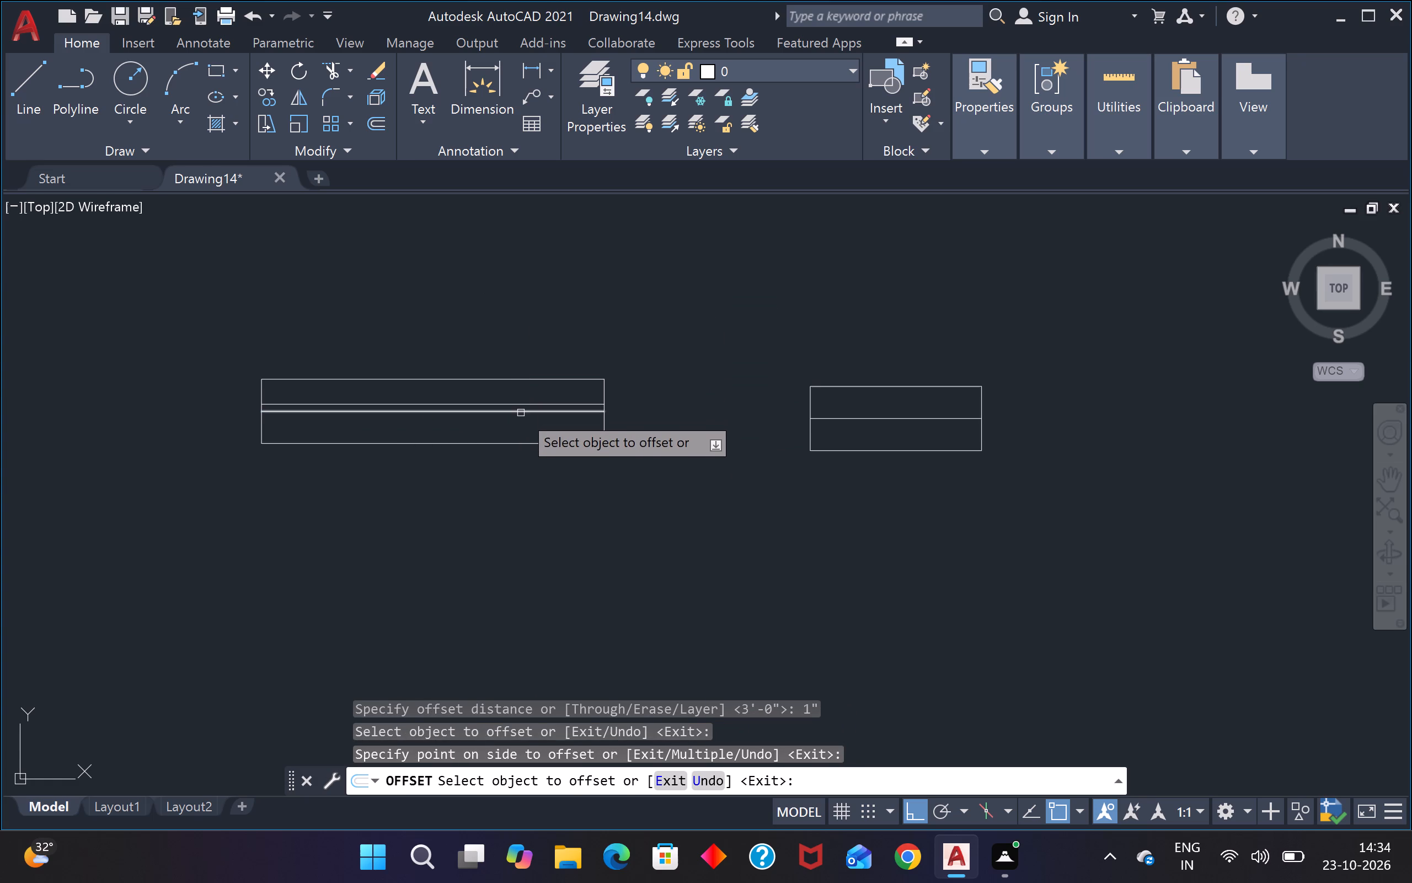
pyautogui.click(521, 413)
pyautogui.click(509, 485)
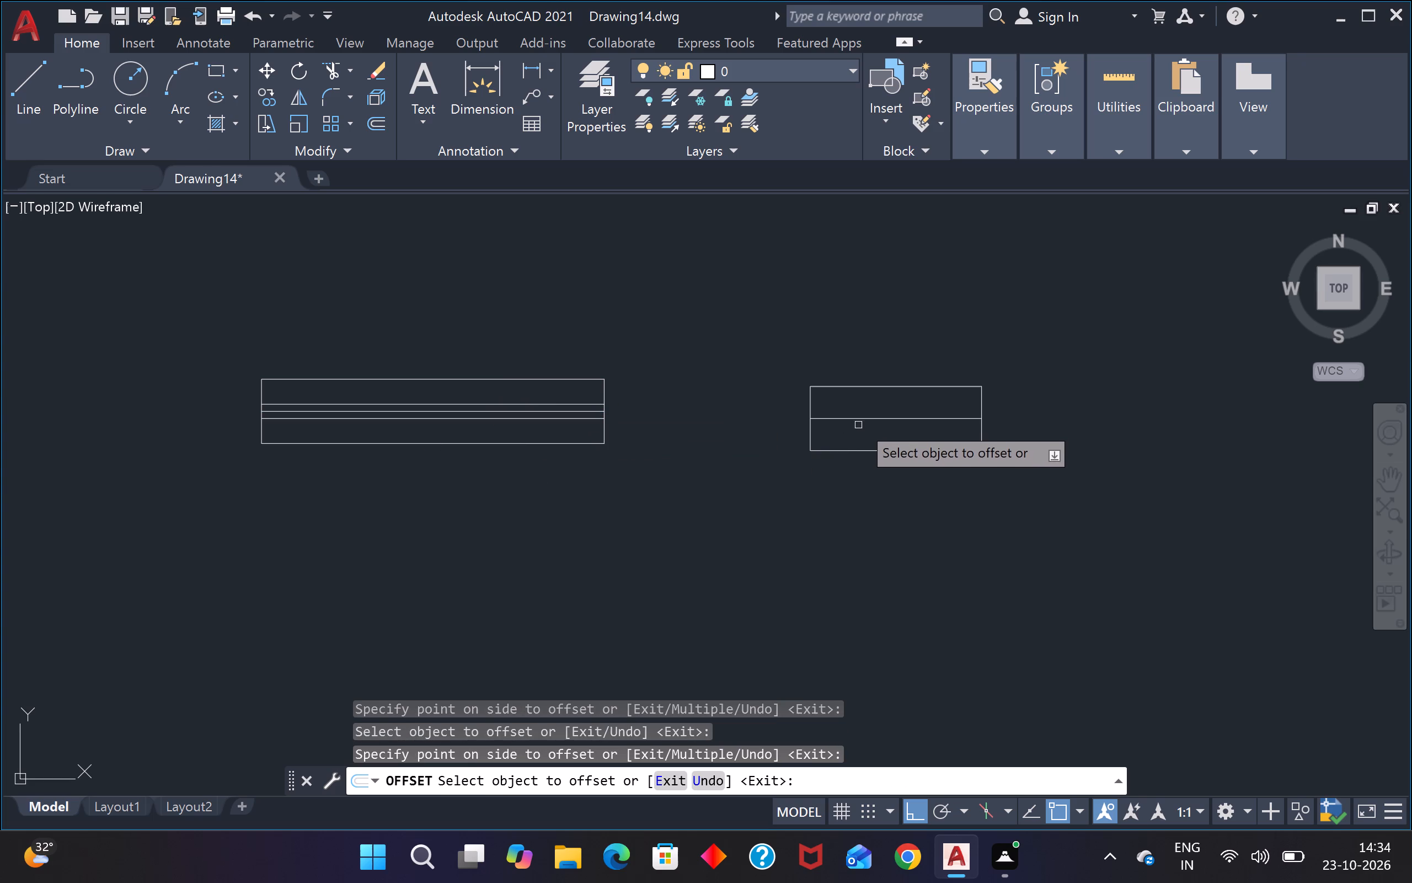
# Offset the 2' rectangle's centre line by 1" to both sides.
pyautogui.click(862, 420)
pyautogui.click(909, 308)
pyautogui.click(887, 420)
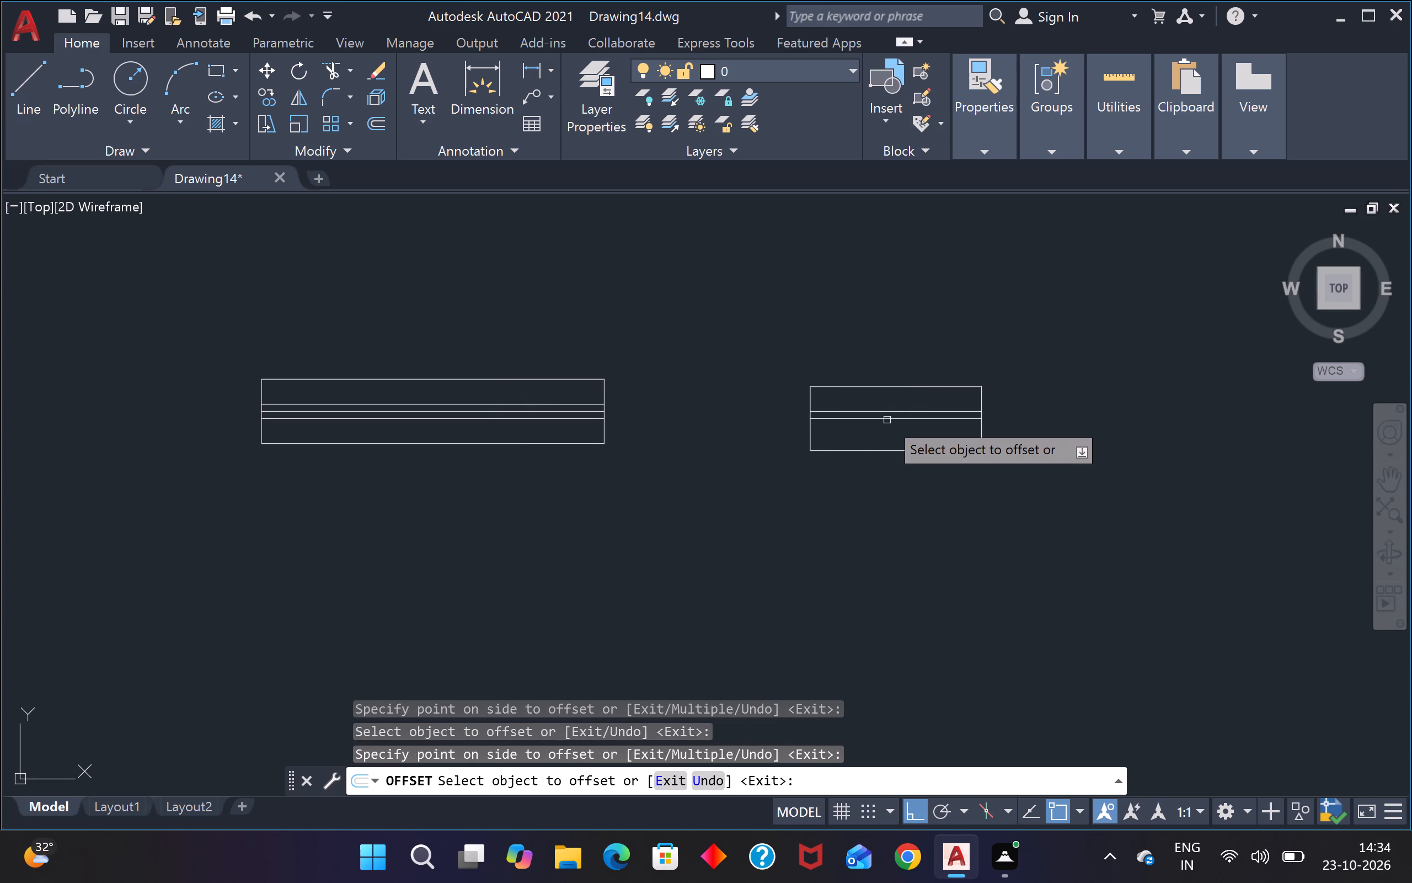
pyautogui.click(869, 478)
pyautogui.press('Escape')
# Trim away the 2' rectangle's centre line and both long edges, keeping the two offset lines between its end lines.
pyautogui.press('t')
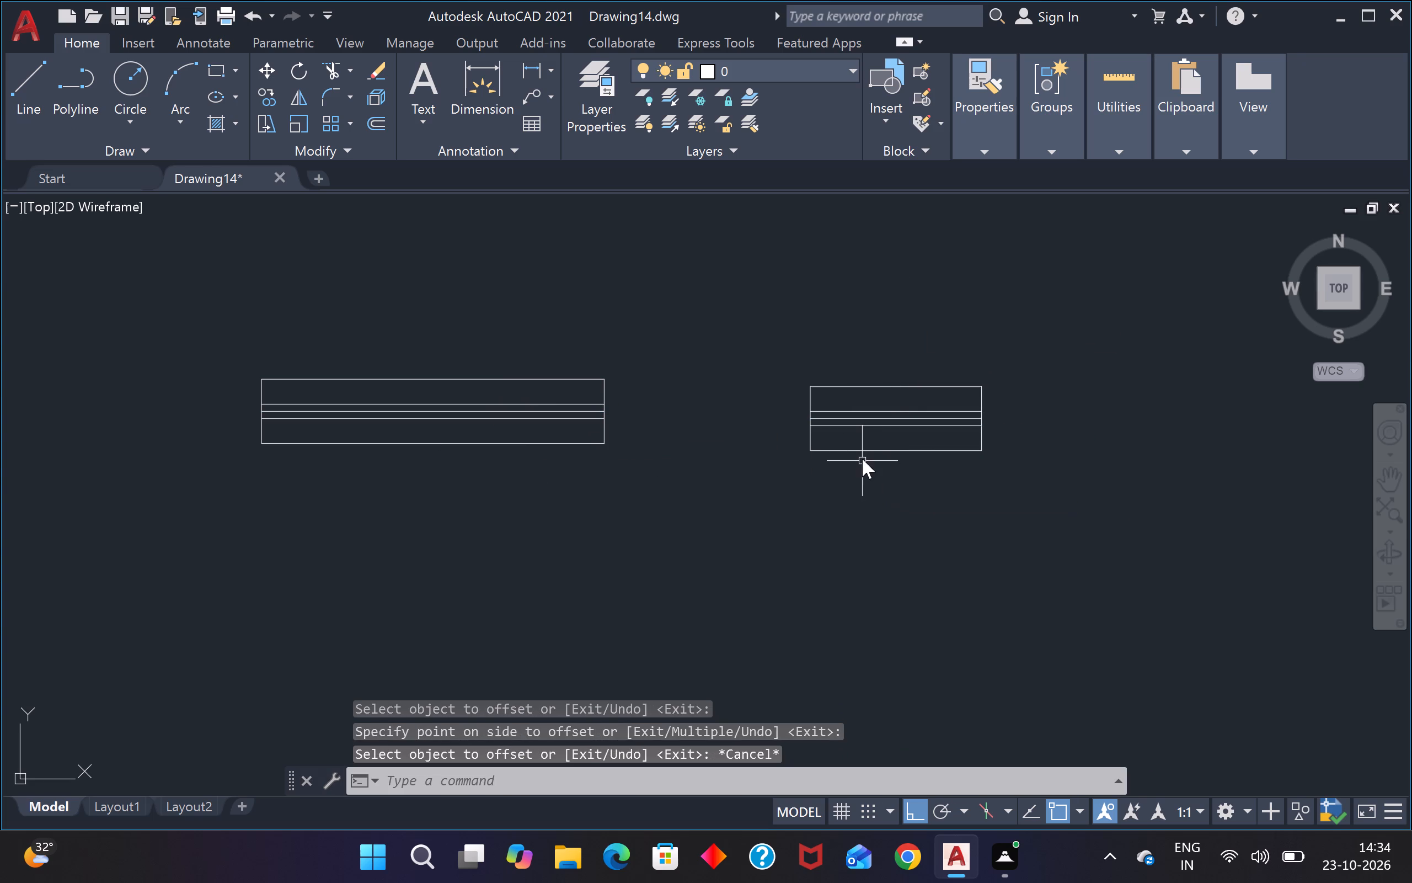
pyautogui.press('r')
pyautogui.press('space')
pyautogui.scroll(4, 874, 416)
pyautogui.click(874, 416)
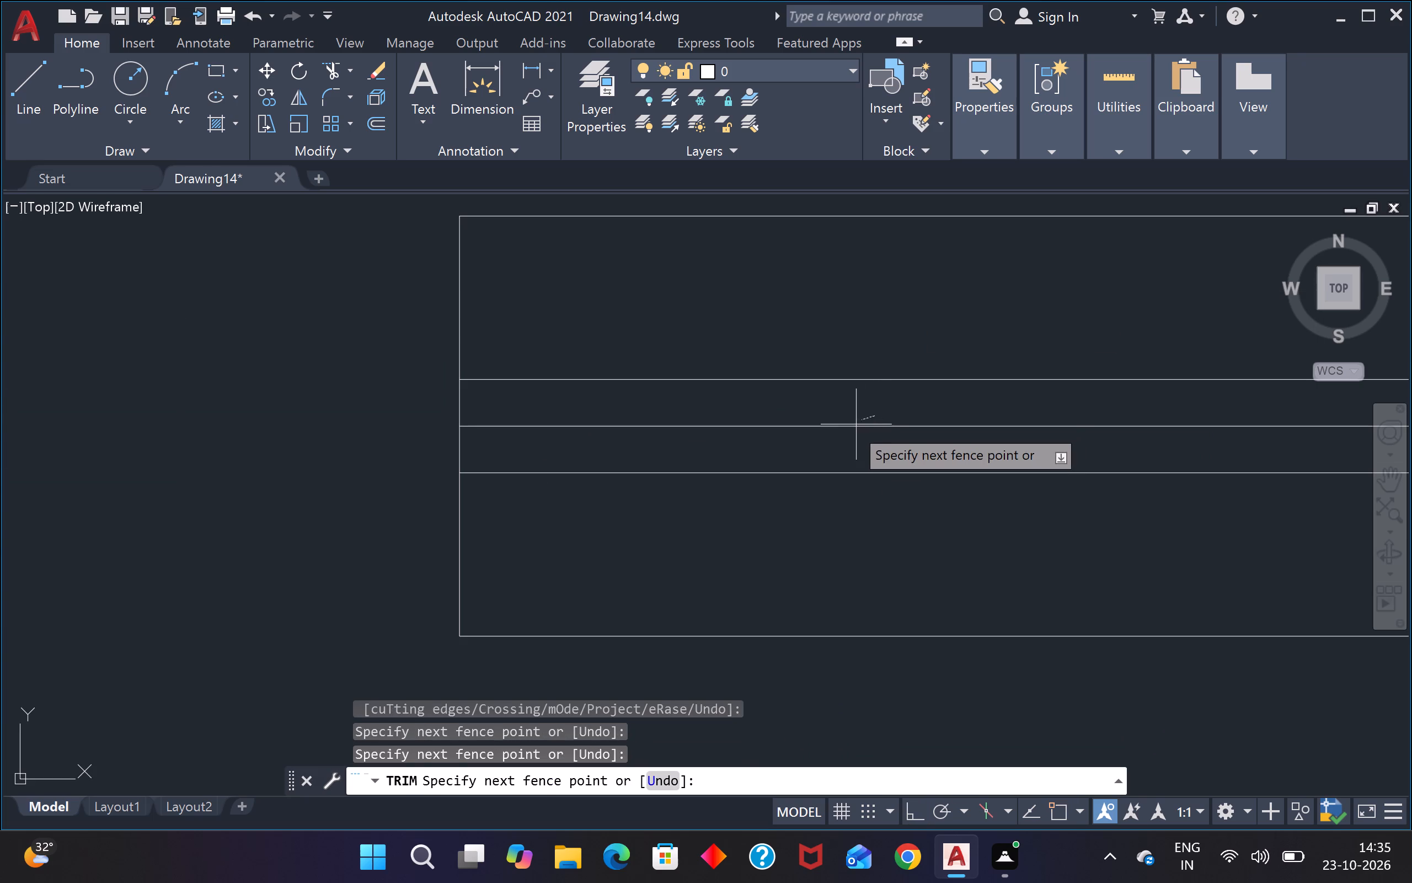
pyautogui.click(843, 430)
pyautogui.moveTo(862, 325); pyautogui.dragTo(858, 317)
pyautogui.click(818, 187)
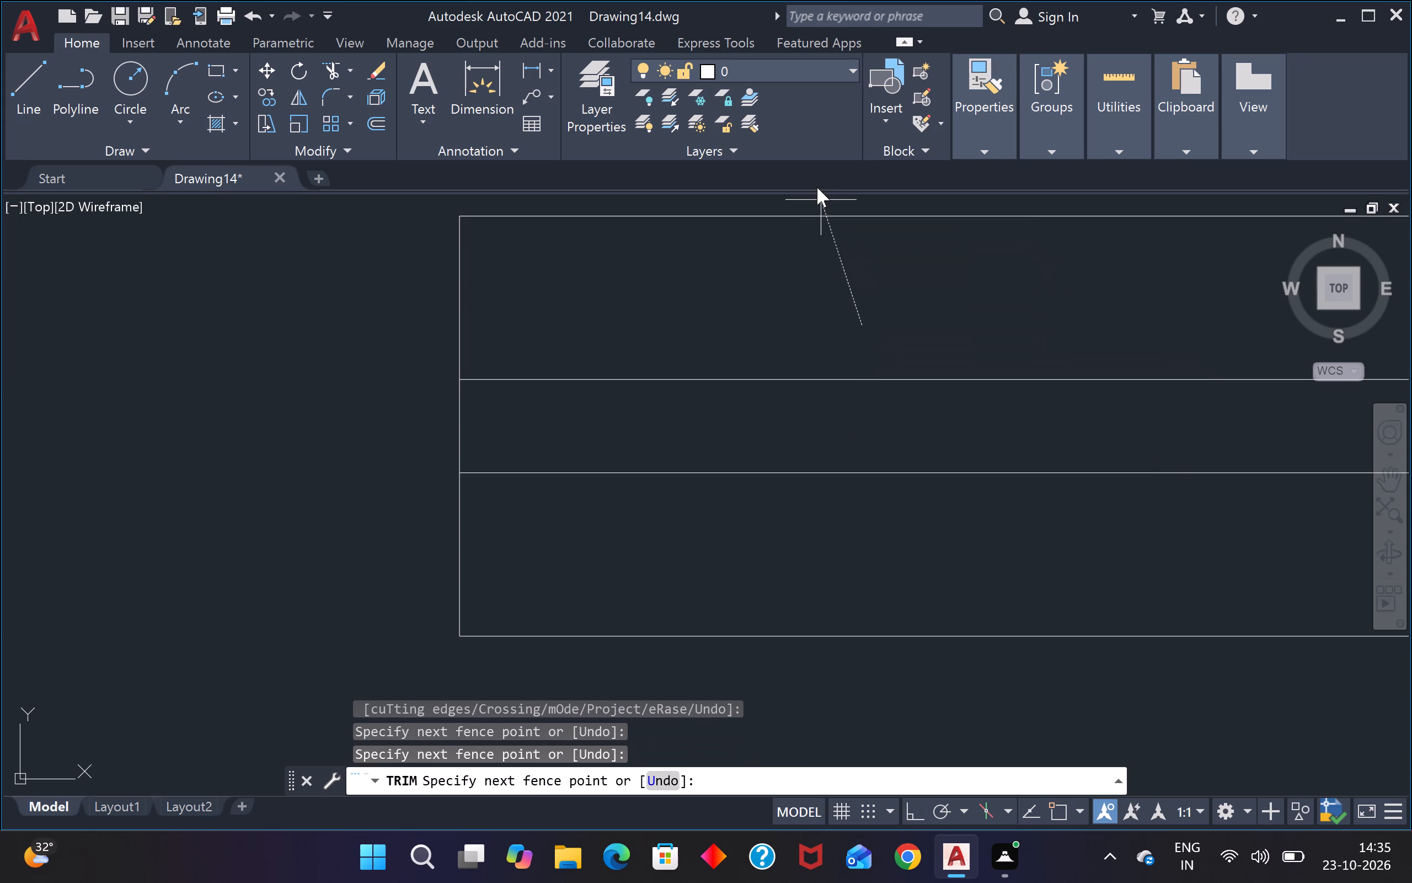
pyautogui.click(805, 199)
pyautogui.scroll(-4, 796, 270)
pyautogui.scroll(3, 754, 403)
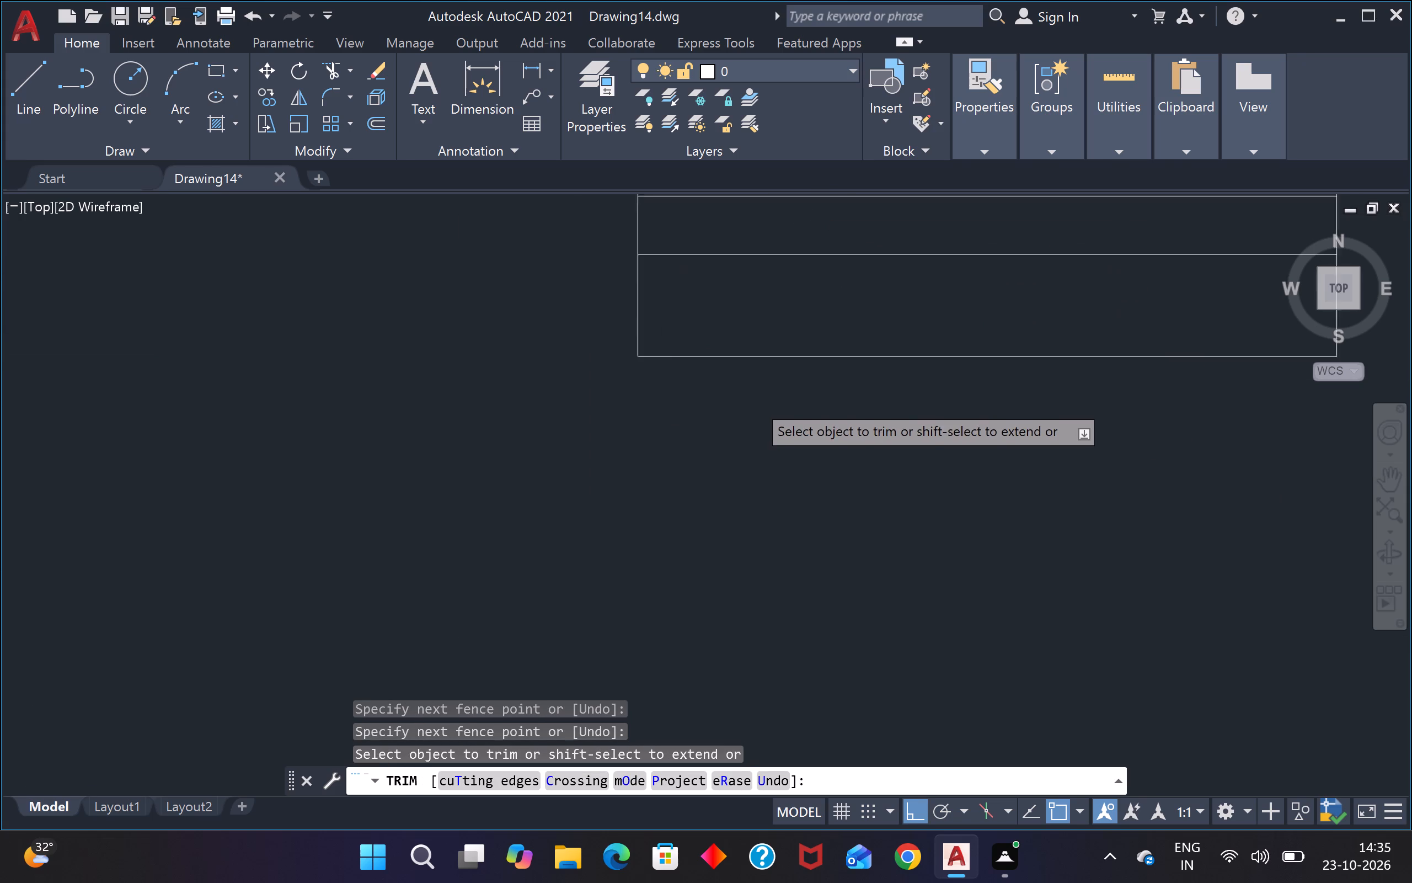
pyautogui.click(808, 294)
pyautogui.click(753, 350)
# Trim away the 4' rectangle's centre line and both long edges, keeping the two offset lines between its end lines.
pyautogui.scroll(-7, 753, 350)
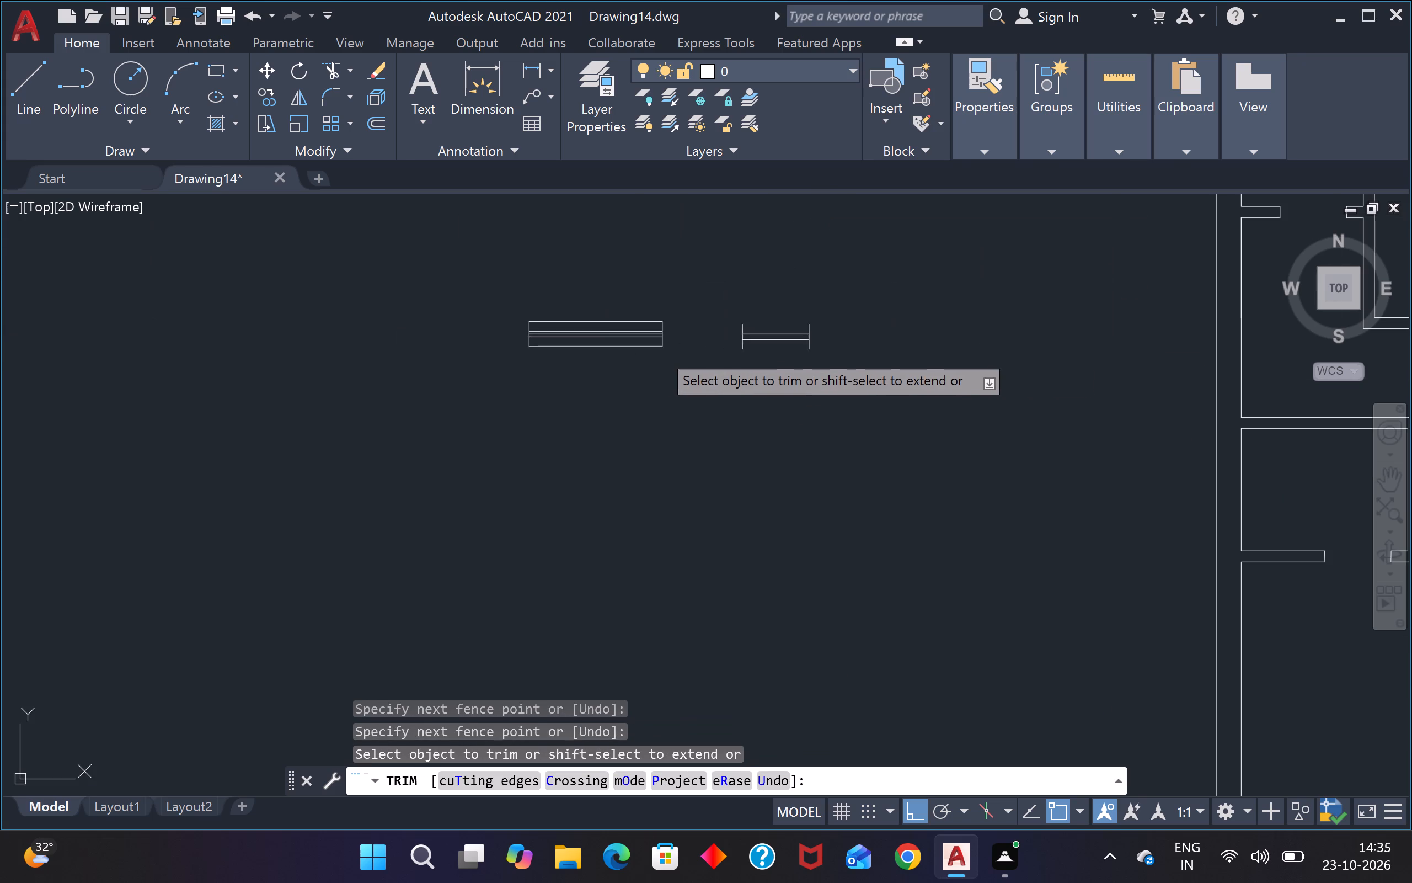
pyautogui.scroll(3, 533, 327)
pyautogui.click(580, 281)
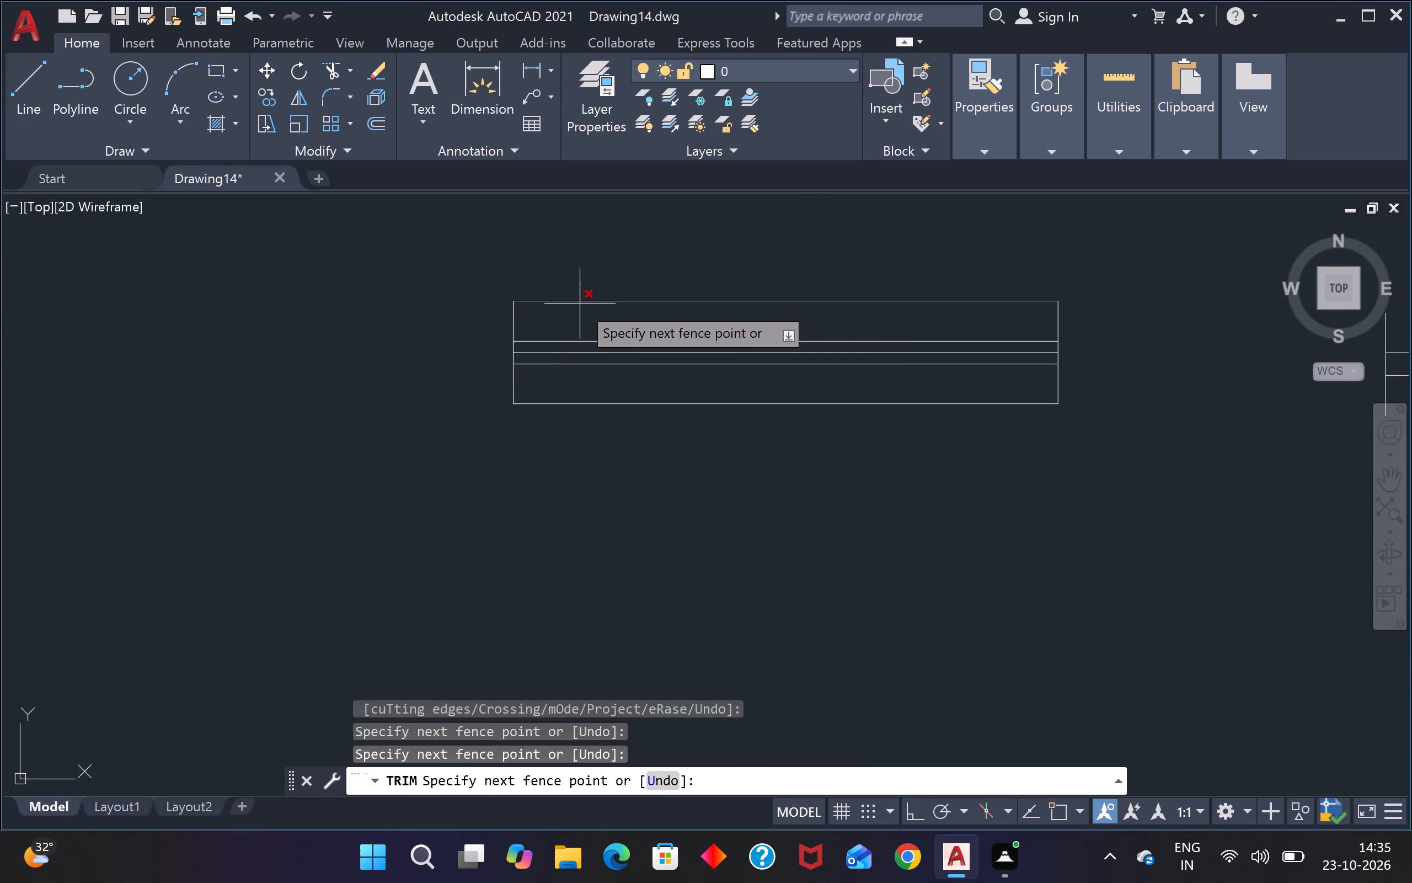
pyautogui.click(580, 304)
pyautogui.scroll(3, 584, 326)
pyautogui.click(571, 402)
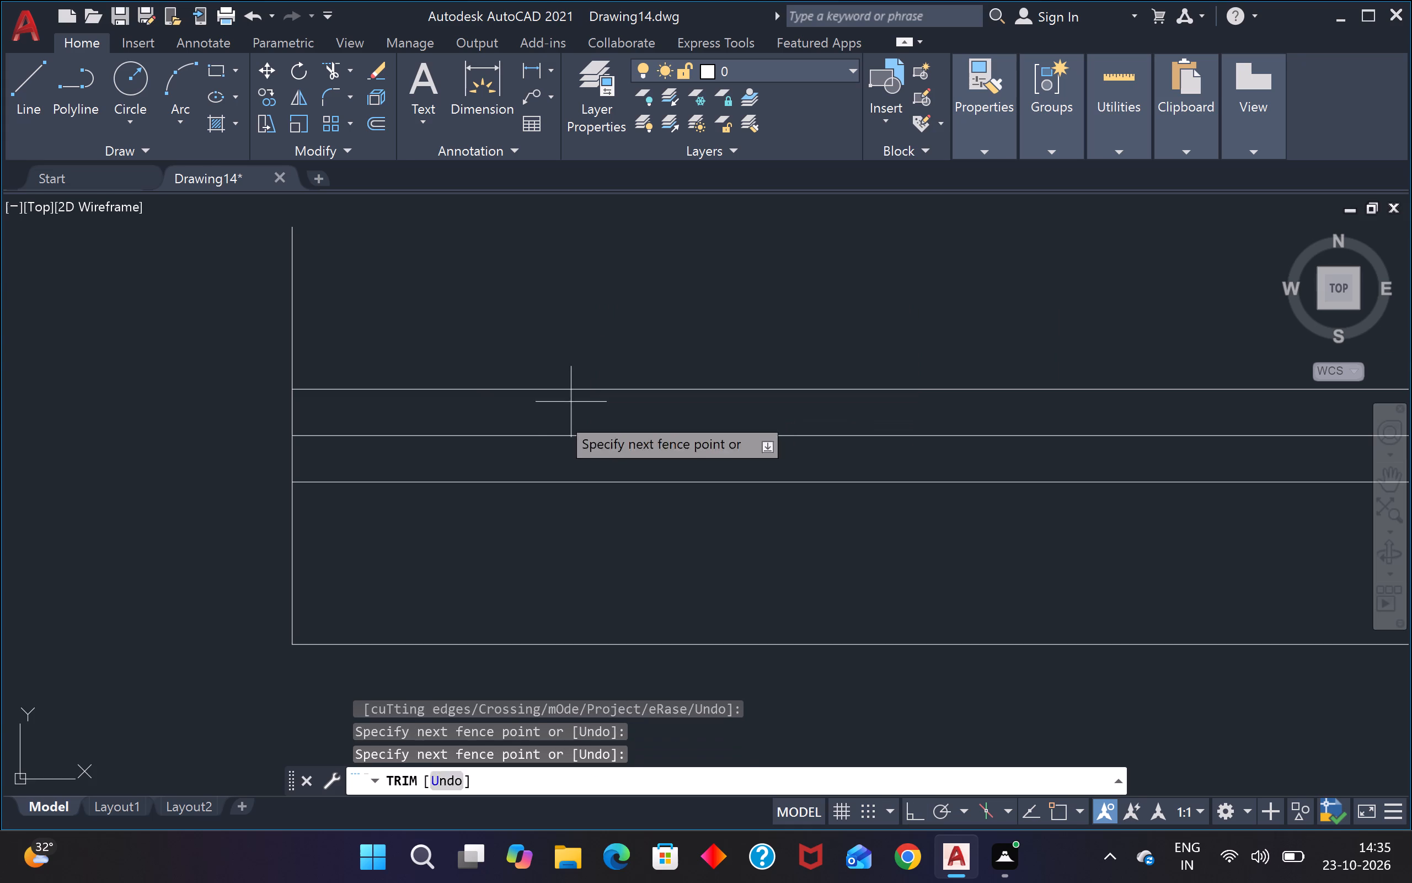
pyautogui.click(520, 443)
pyautogui.scroll(-3, 520, 443)
pyautogui.scroll(2, 512, 474)
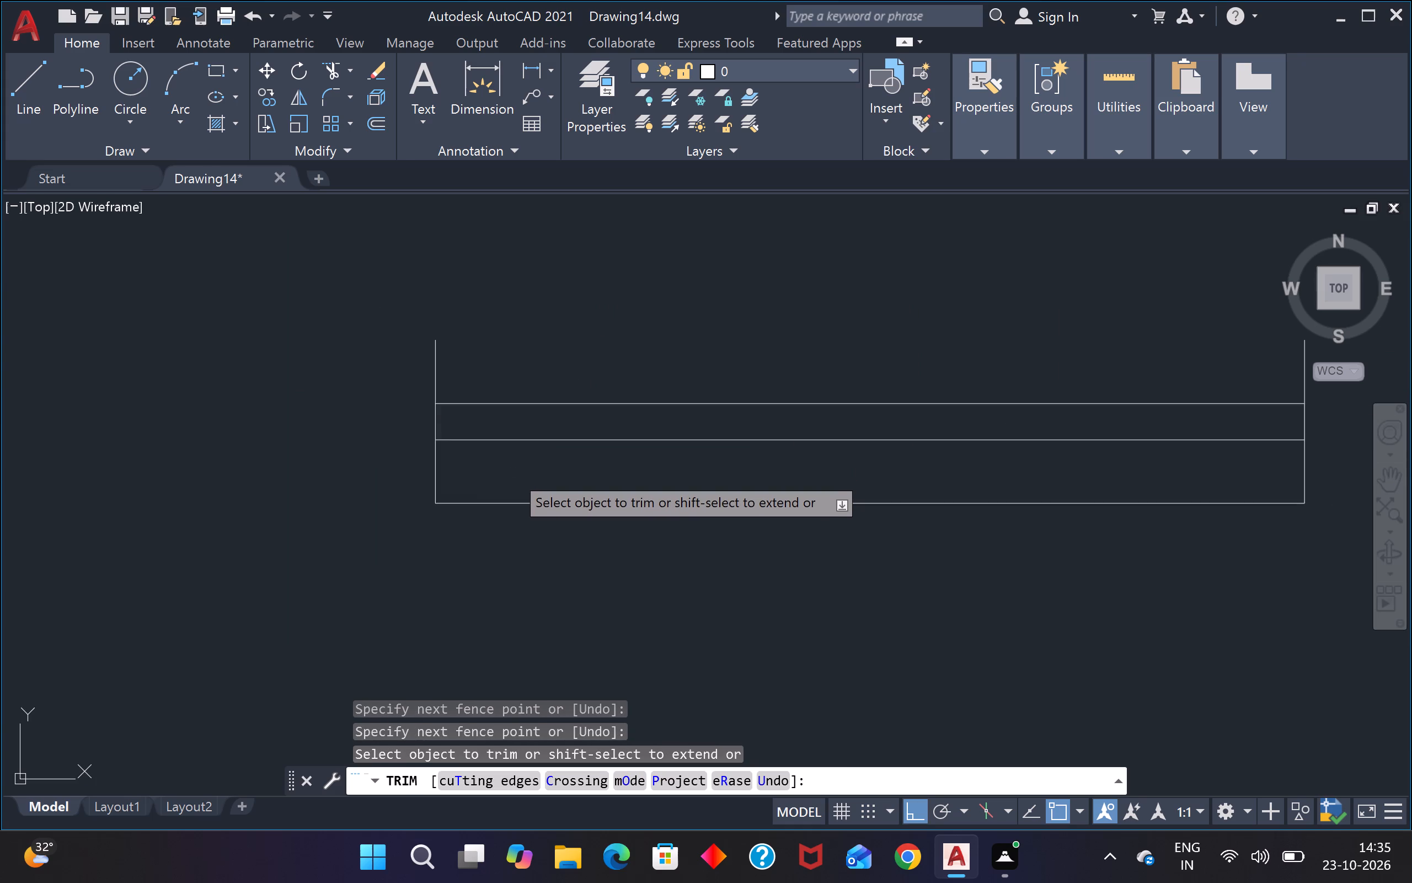
pyautogui.click(513, 473)
pyautogui.click(436, 563)
pyautogui.scroll(-4, 441, 557)
pyautogui.scroll(-2, 567, 503)
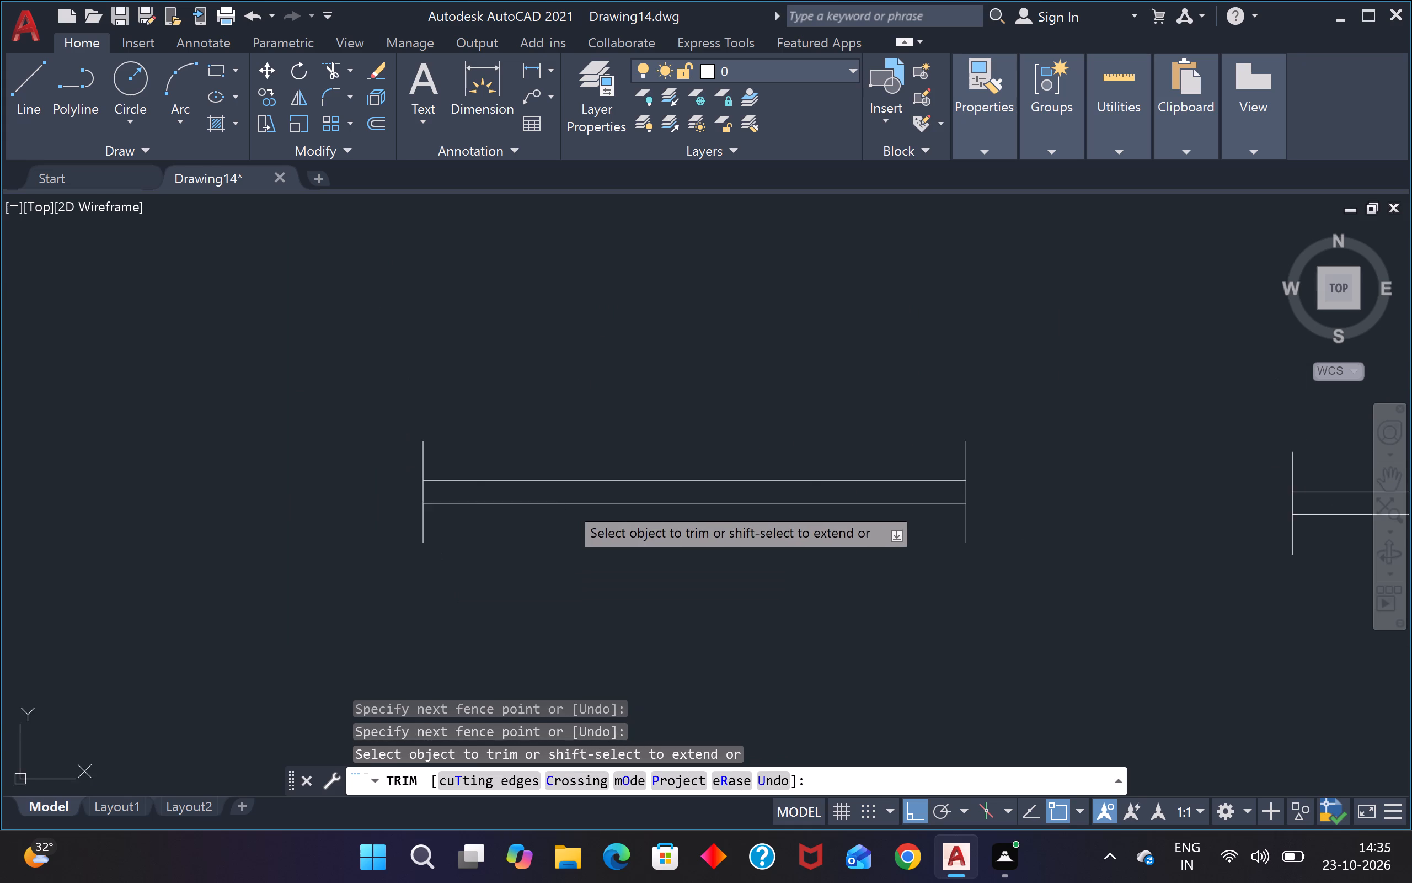
pyautogui.scroll(-1, 567, 503)
pyautogui.scroll(-3, 681, 455)
pyautogui.scroll(-3, 755, 470)
pyautogui.scroll(1, 794, 480)
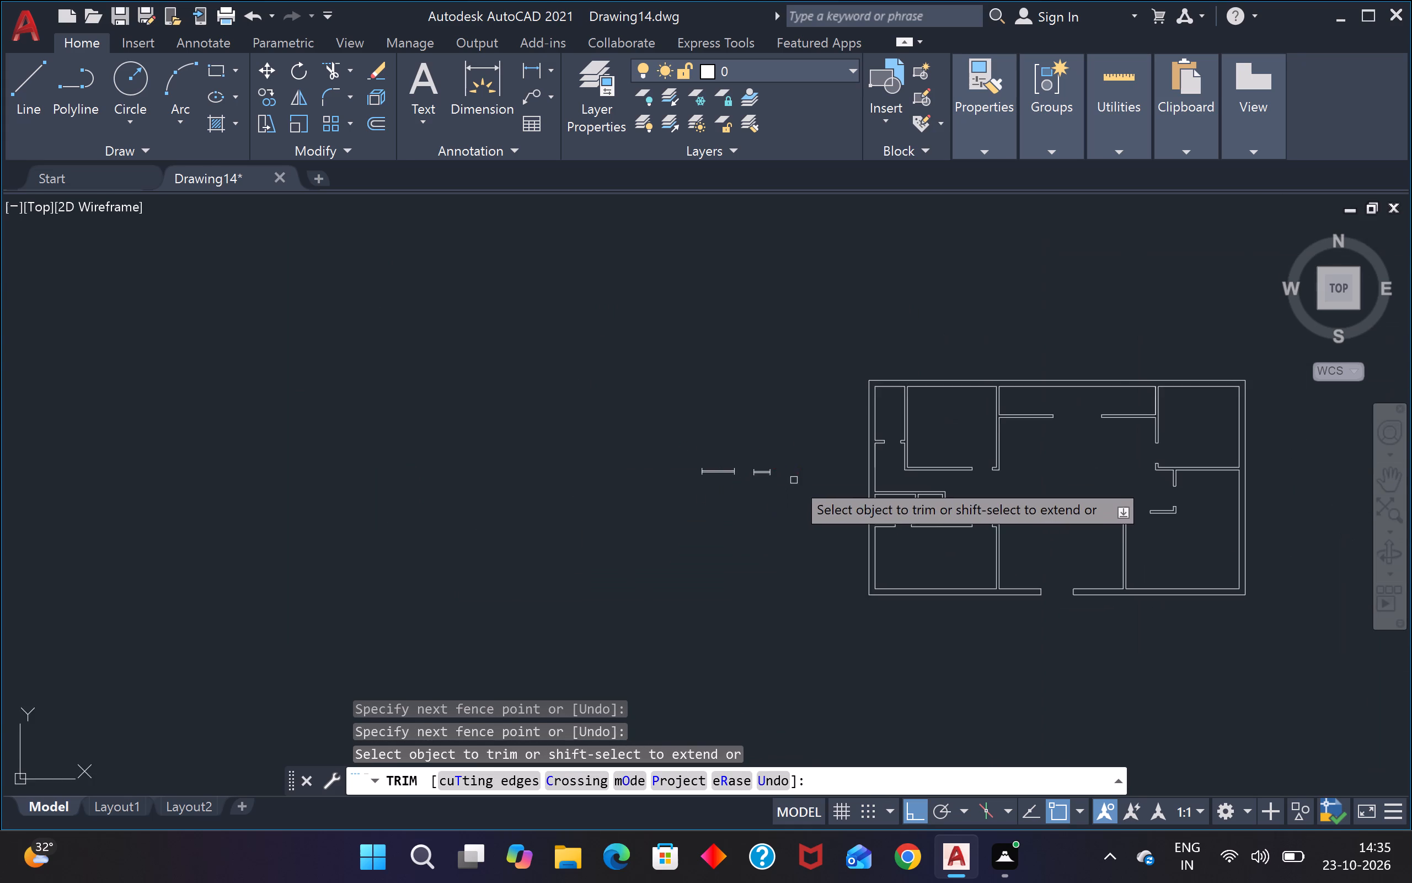
pyautogui.scroll(1, 794, 480)
pyautogui.press('Escape')
pyautogui.press('Escape')
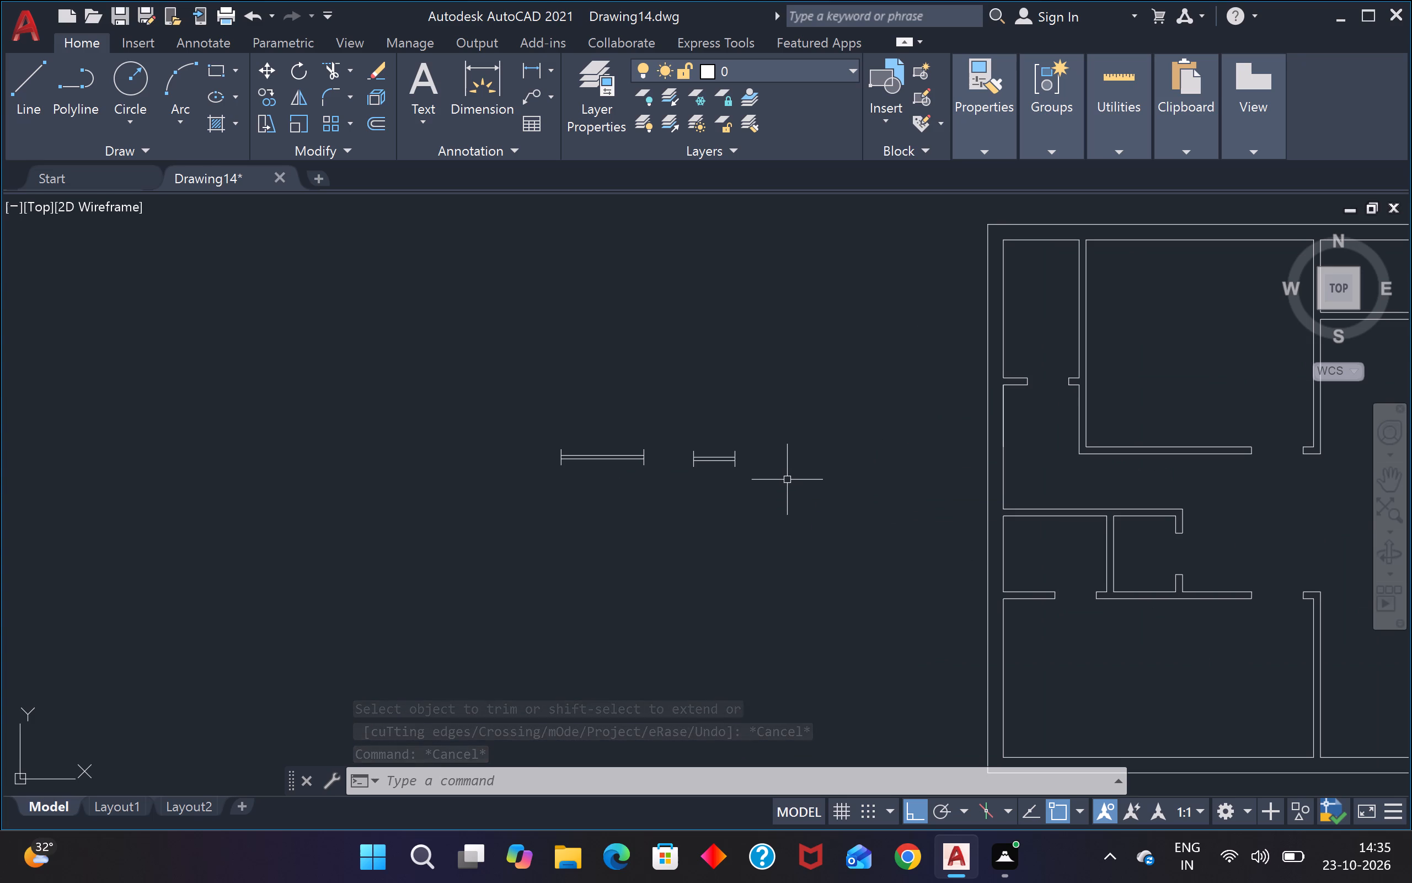
# Copy the 4' window symbol from its lower-left corner into the top outer wall of the large upper-left room, with Ortho off.
pyautogui.scroll(2, 623, 464)
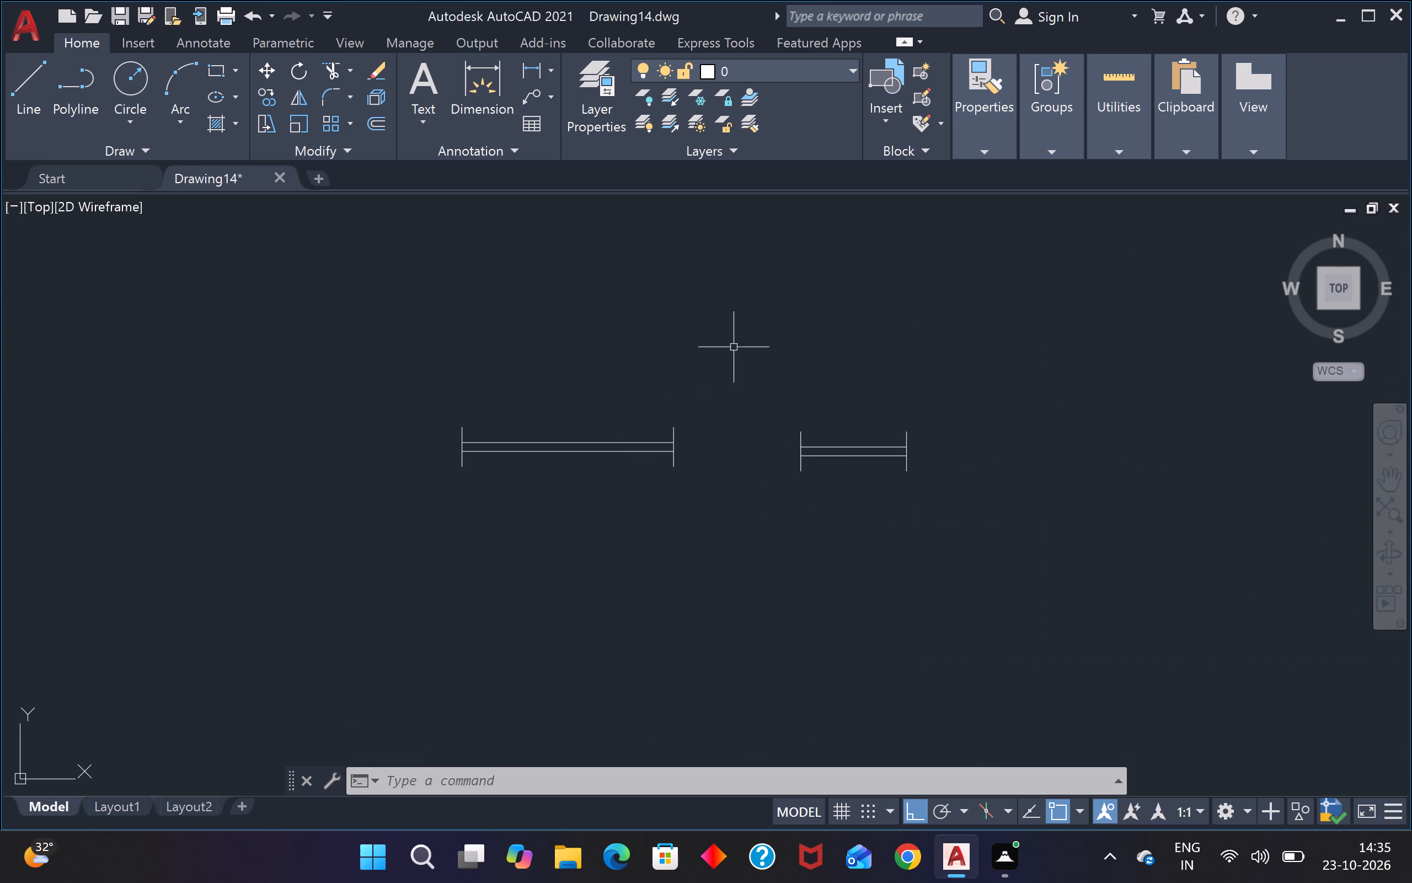
pyautogui.click(734, 346)
pyautogui.click(413, 506)
pyautogui.press('c')
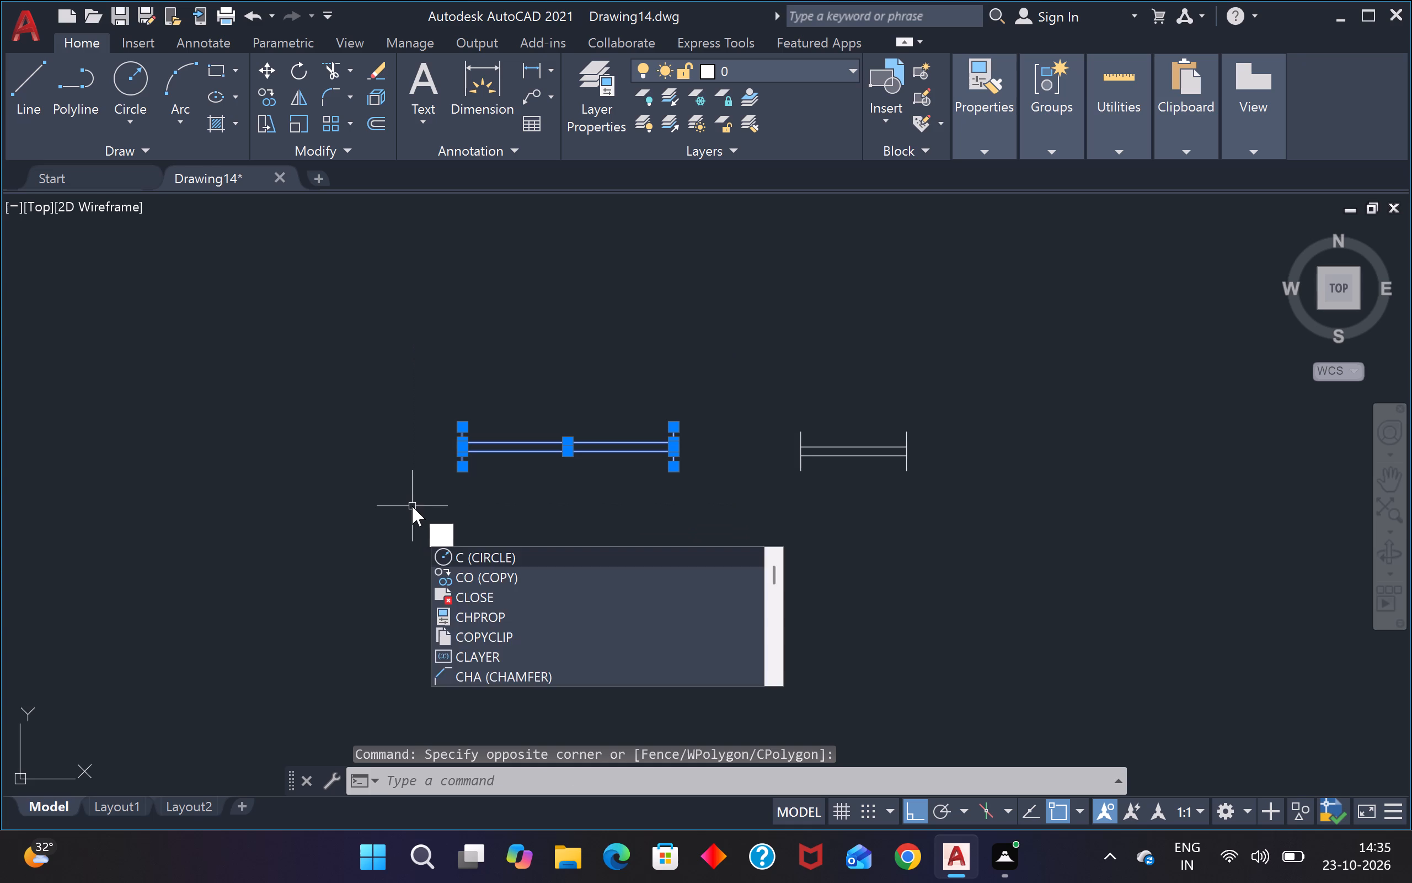
pyautogui.press('o')
pyautogui.press('Return')
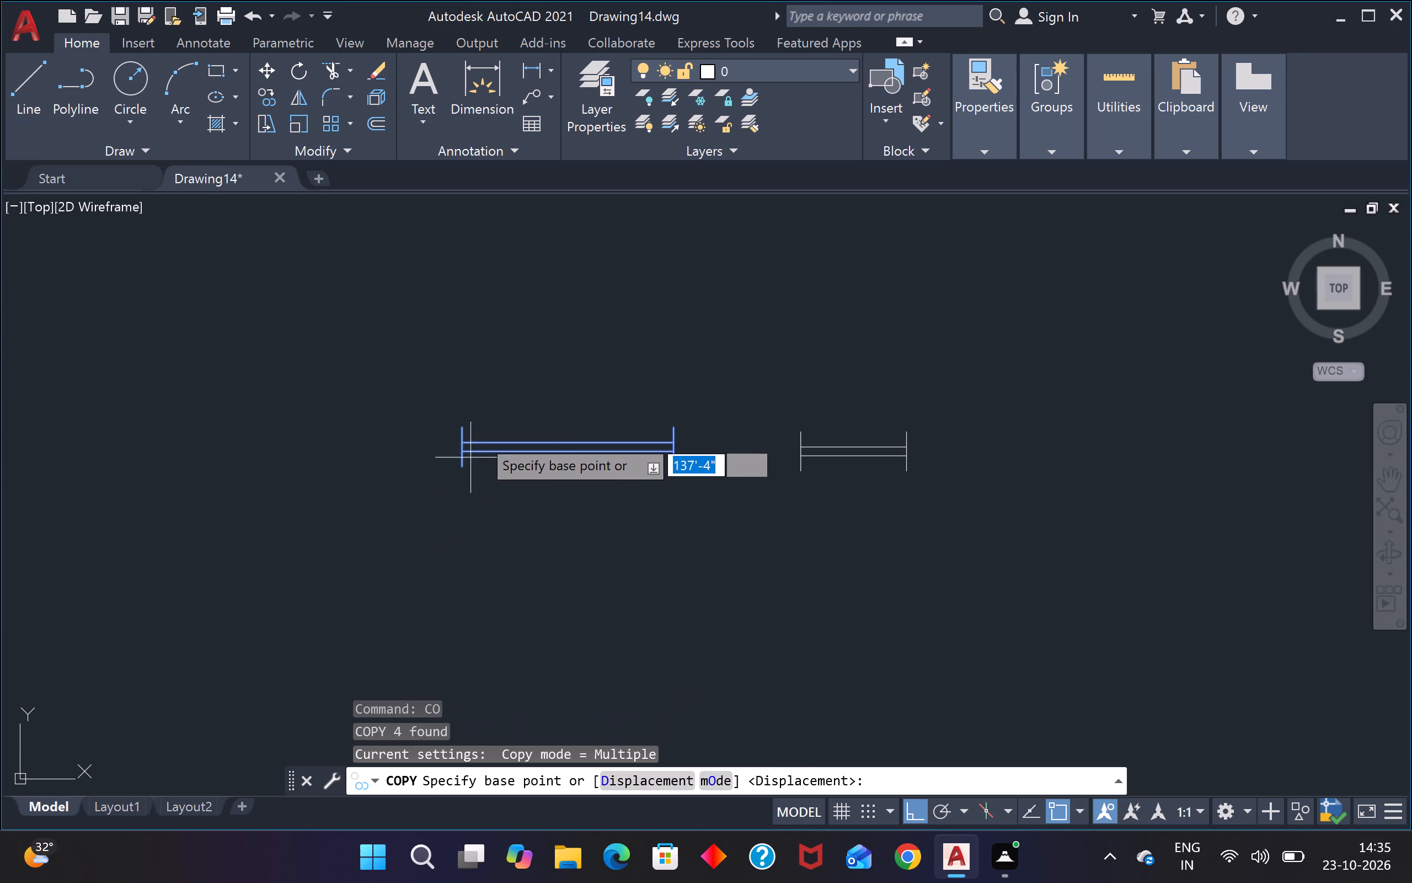
pyautogui.click(465, 465)
pyautogui.scroll(-4, 464, 466)
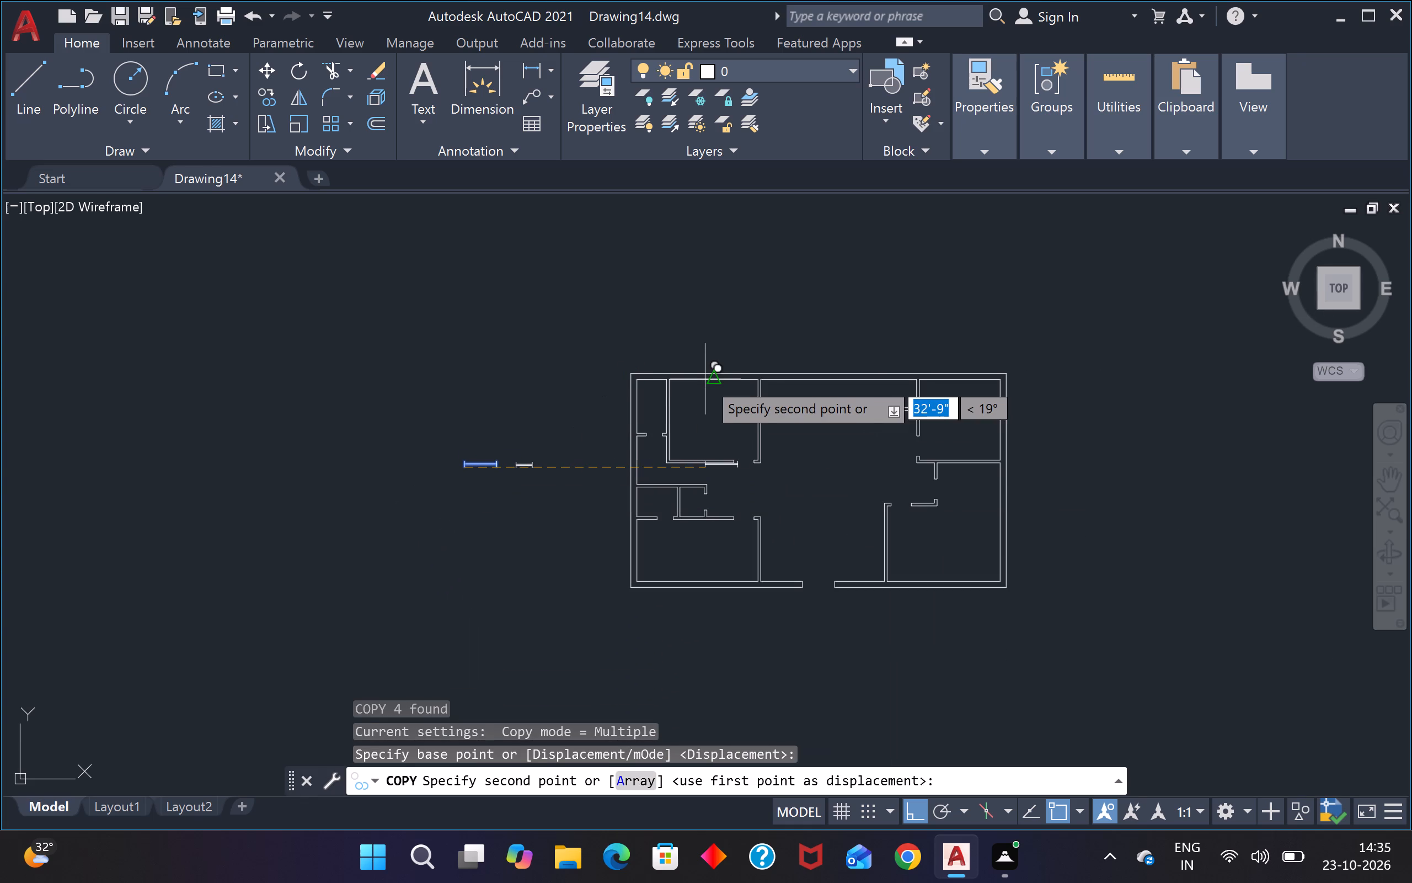
pyautogui.press('F8')
pyautogui.scroll(2, 706, 383)
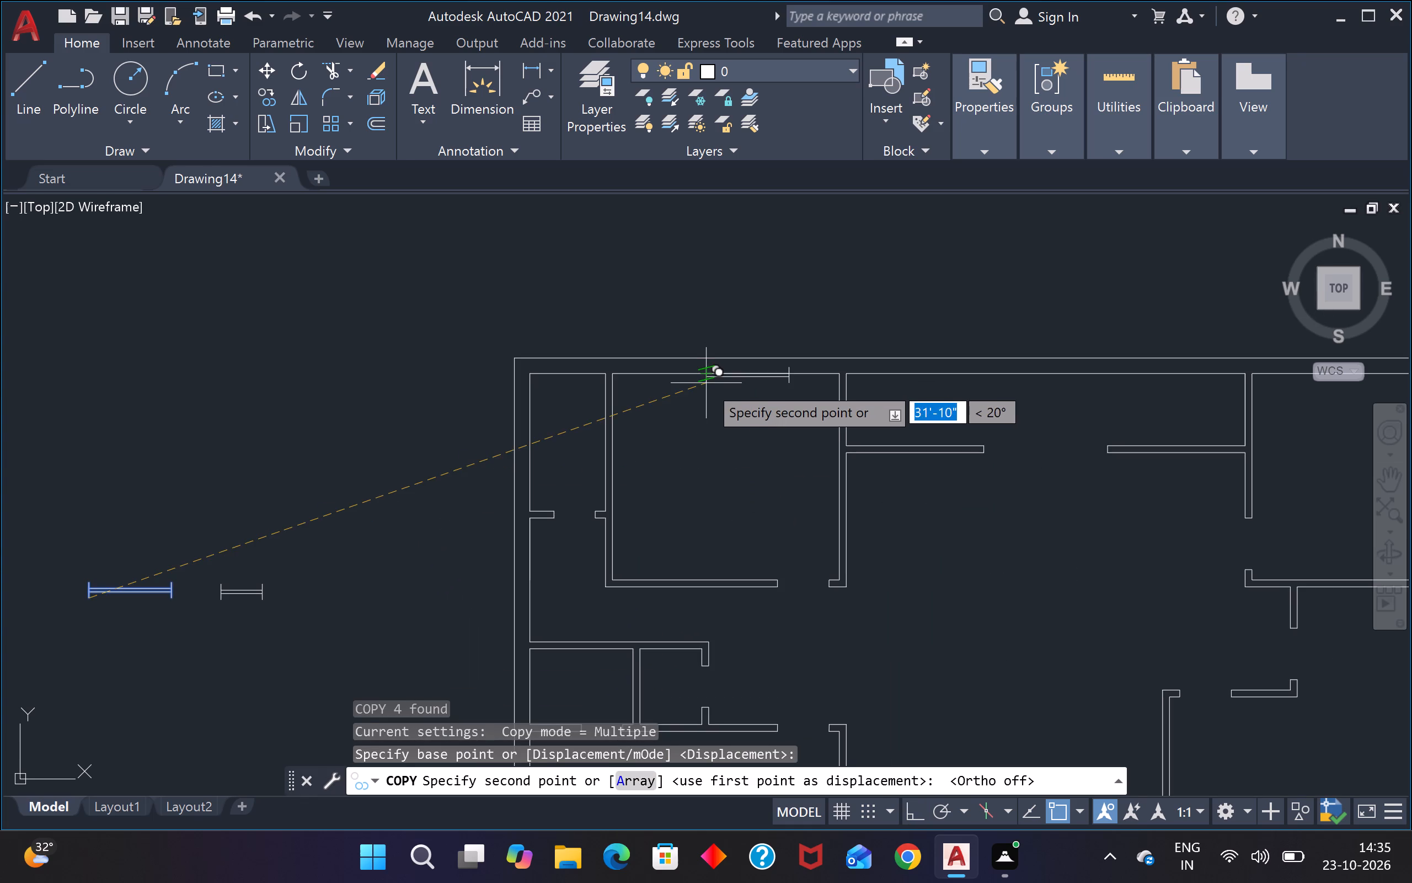
pyautogui.scroll(2, 677, 370)
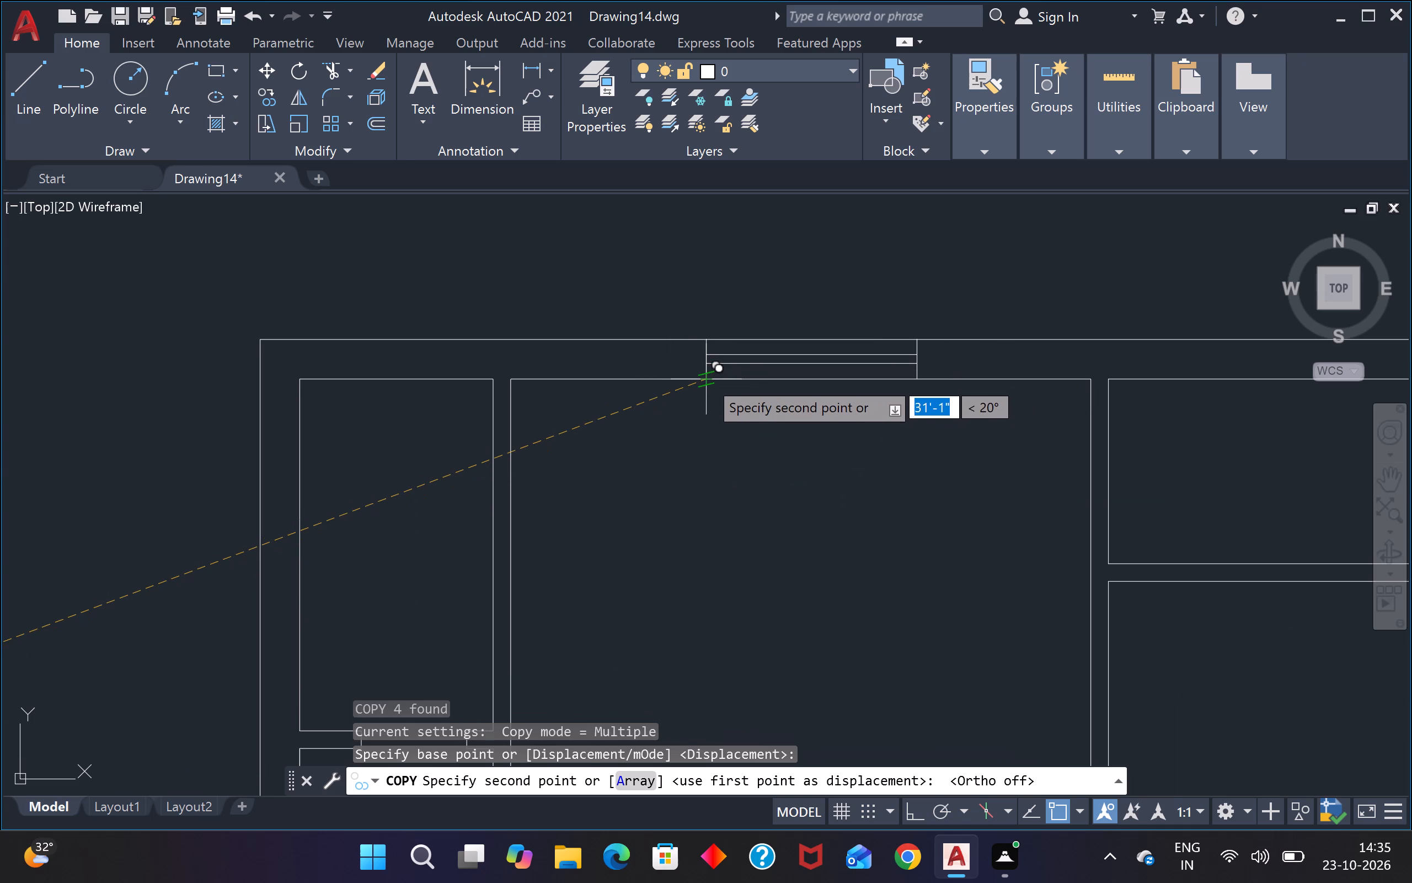
pyautogui.click(706, 378)
# Place two more copies of the 4' window in the bottom outer wall, at the lower-left and lower-right rooms.
pyautogui.scroll(-3, 705, 378)
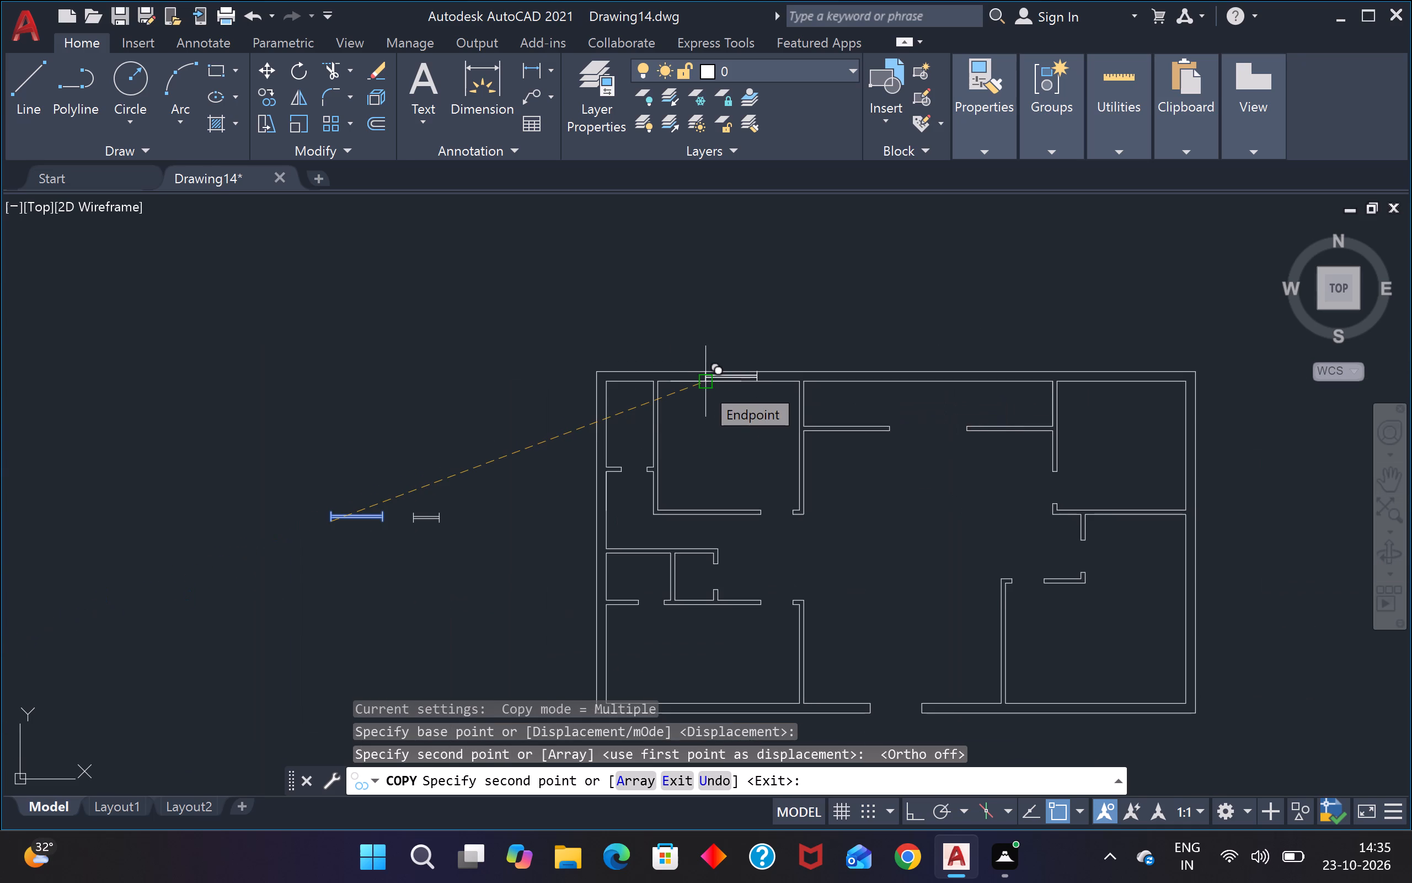
pyautogui.scroll(-2, 709, 534)
pyautogui.scroll(3, 687, 602)
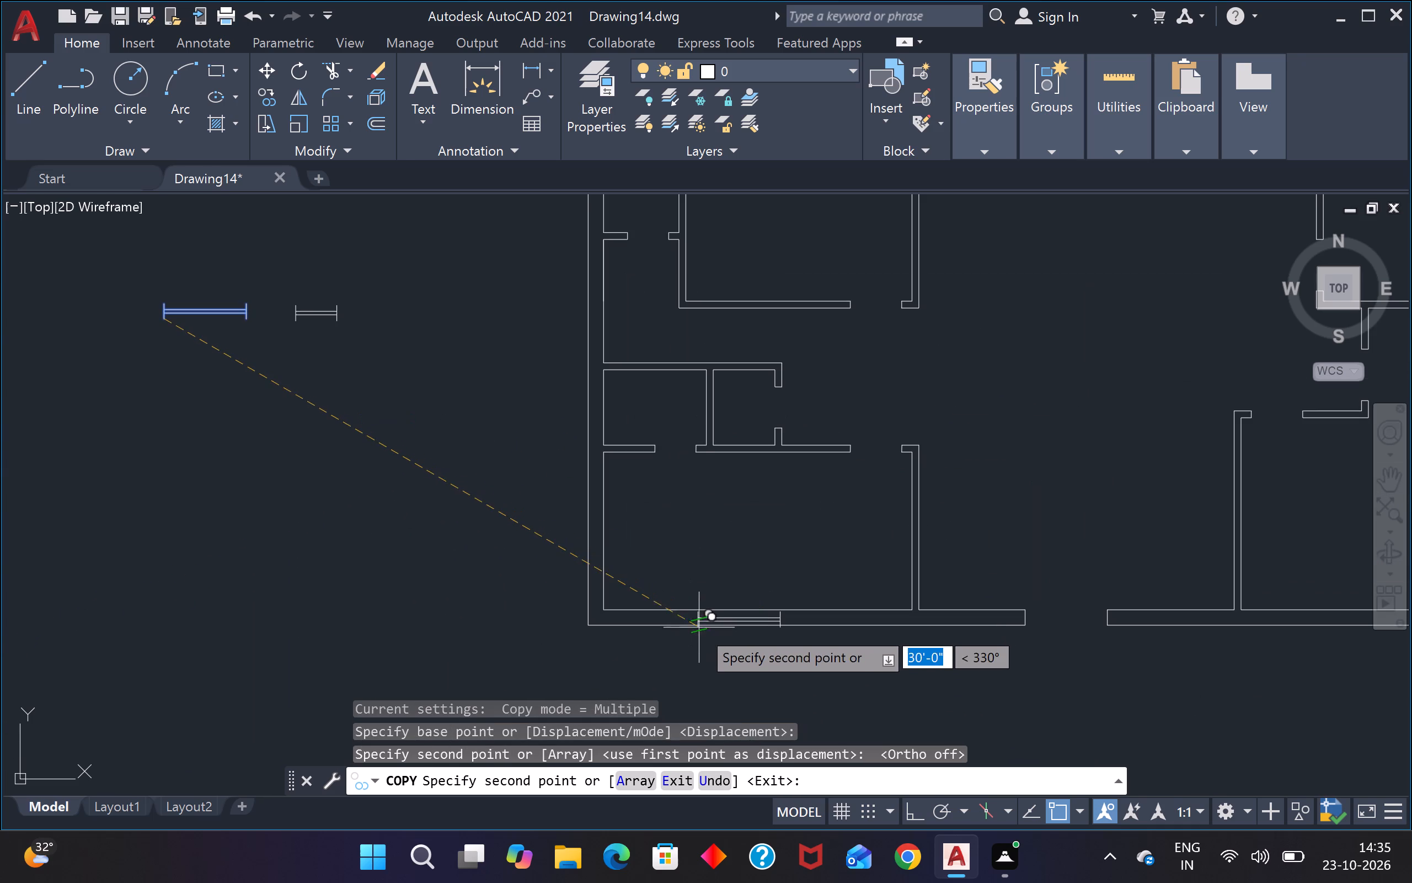
pyautogui.click(701, 630)
pyautogui.scroll(-2, 701, 630)
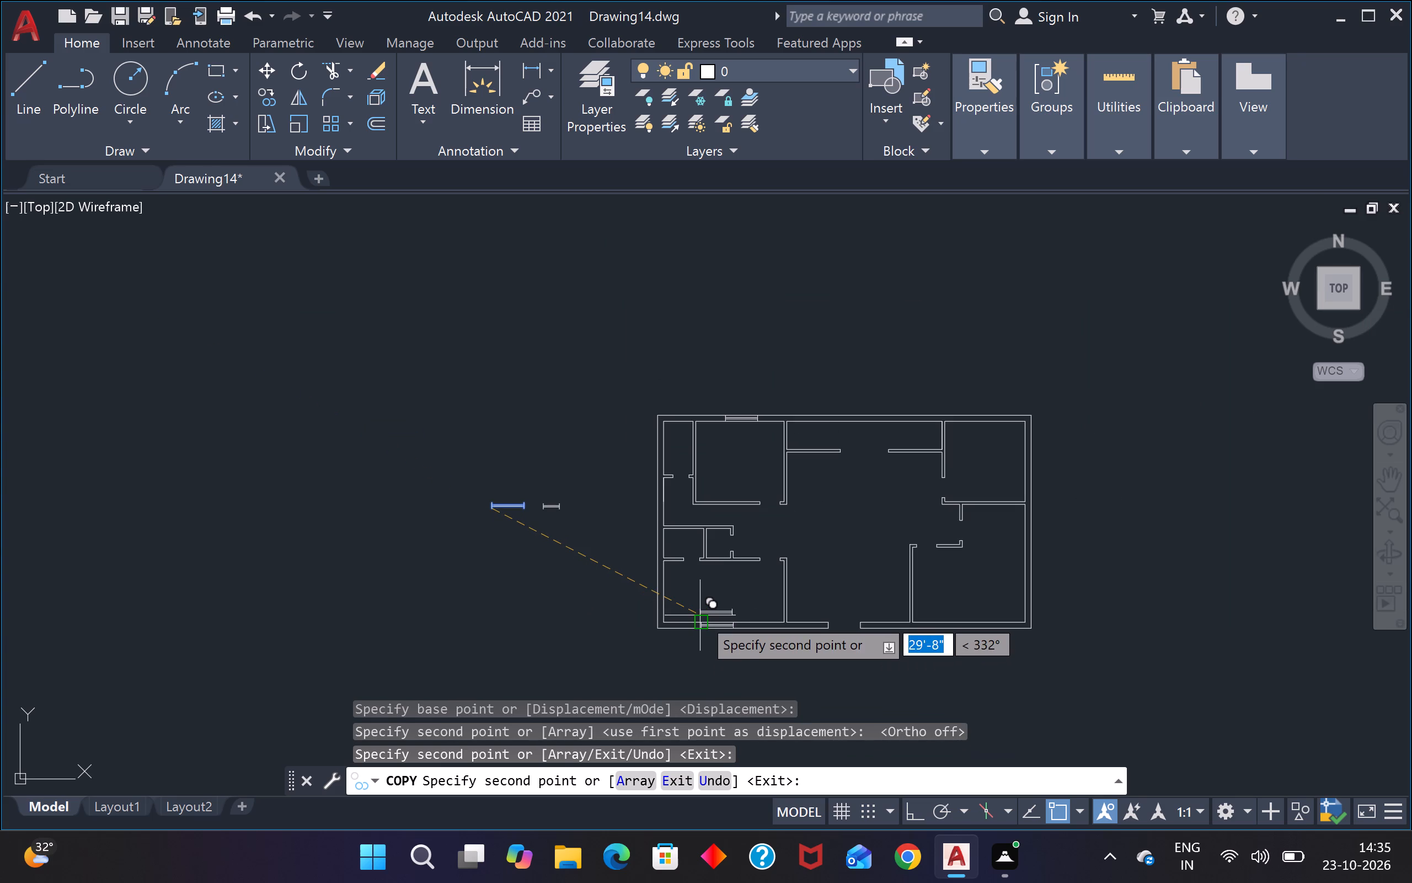
pyautogui.scroll(-2, 878, 587)
pyautogui.scroll(3, 924, 594)
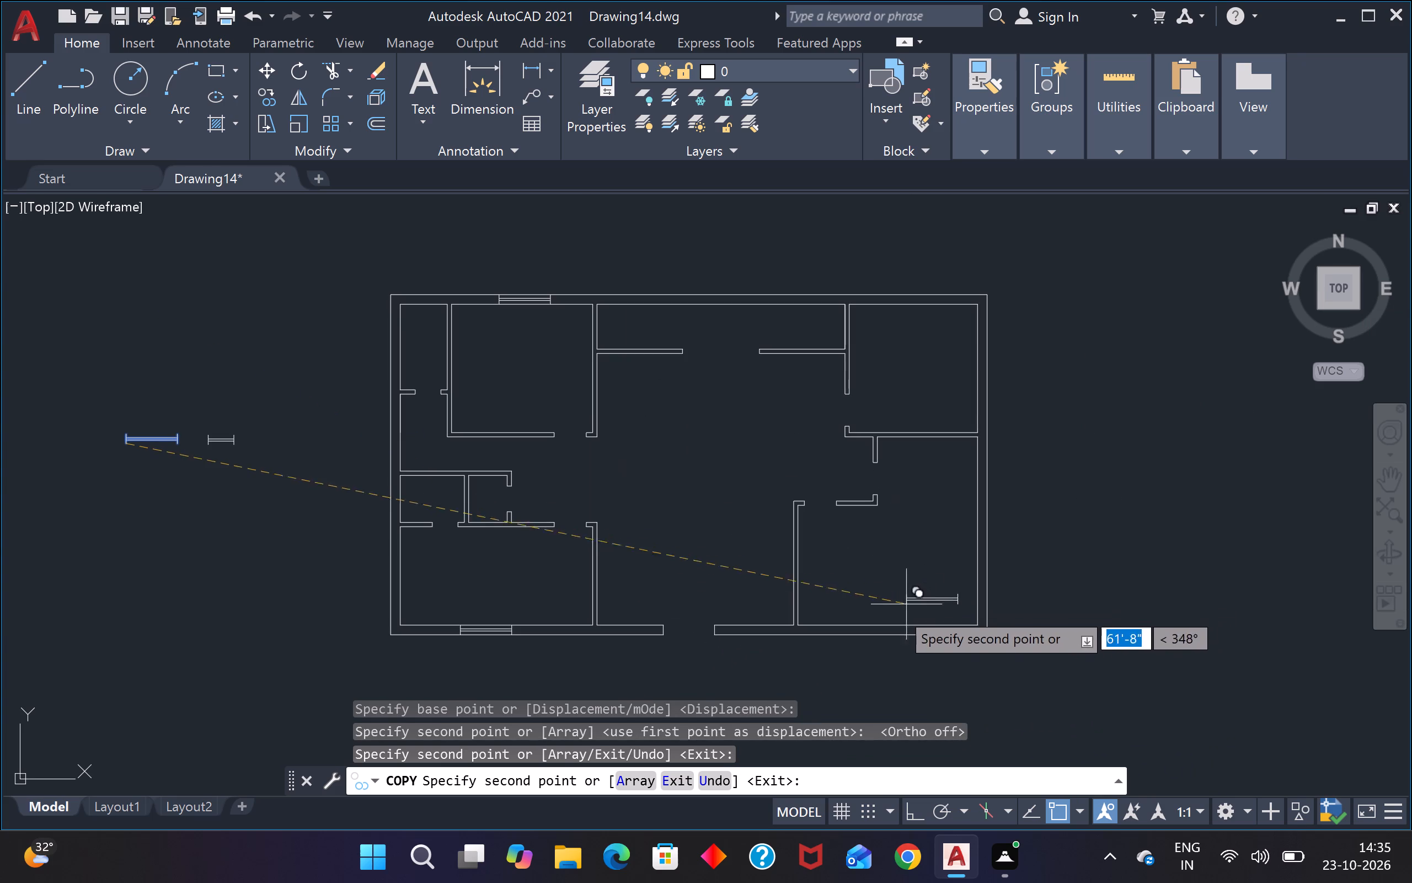
pyautogui.scroll(3, 867, 635)
pyautogui.click(868, 632)
# Place another copy of the 4' window in the top outer wall of the upper-right room and end the copying.
pyautogui.scroll(-3, 868, 632)
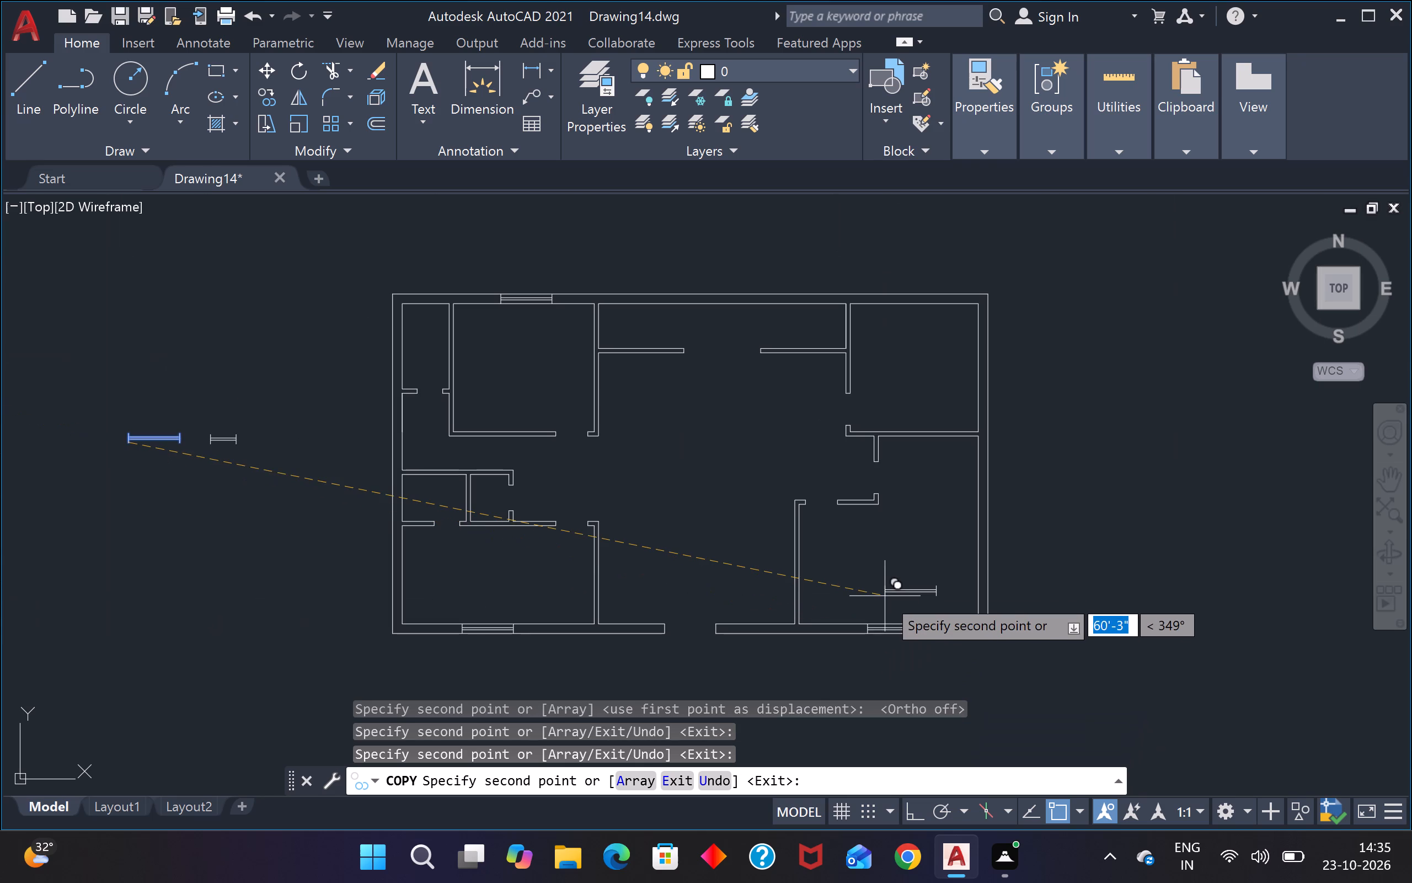
pyautogui.scroll(2, 887, 315)
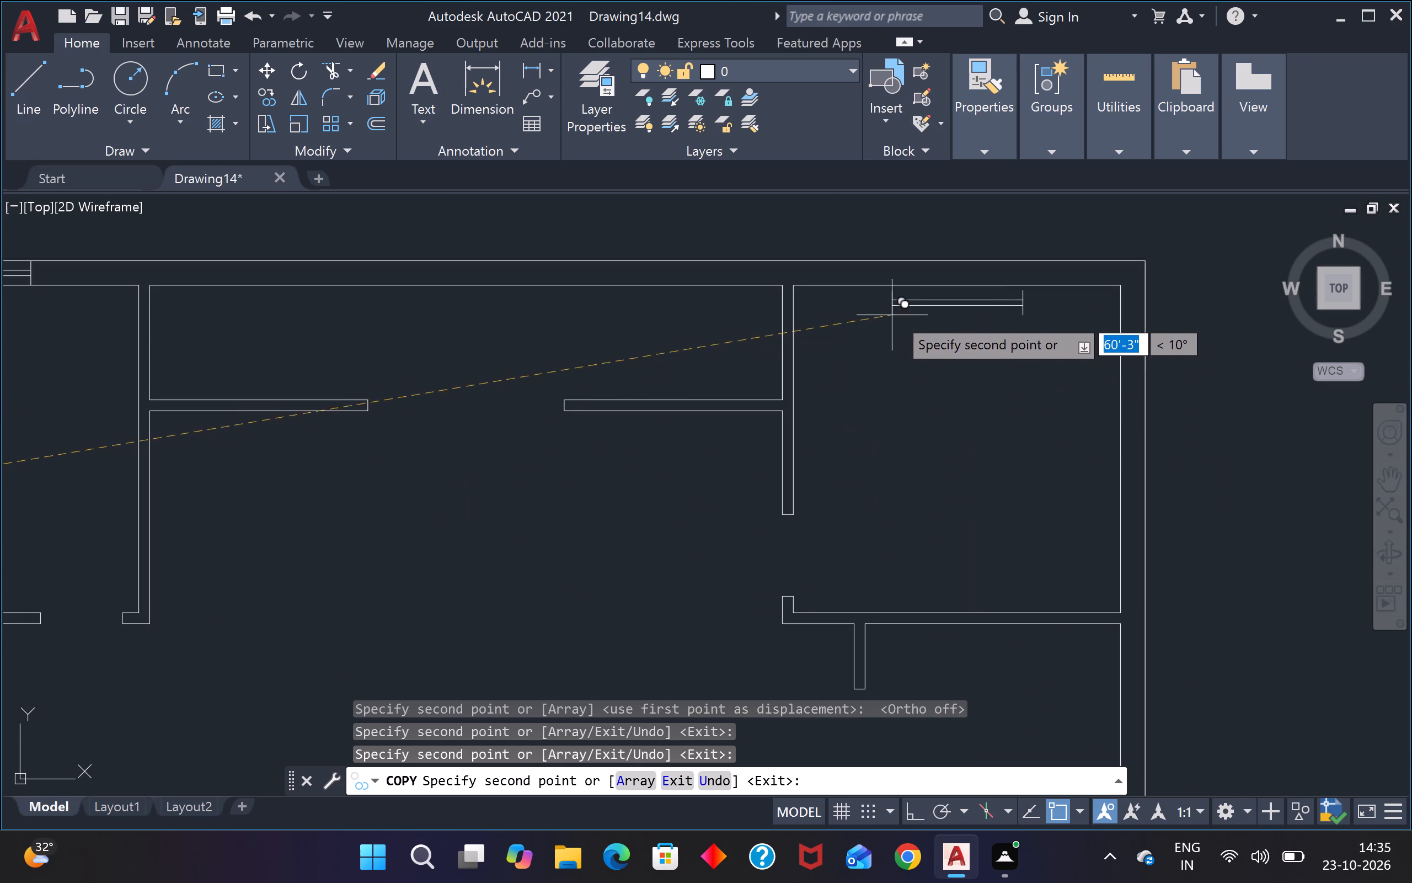
pyautogui.click(923, 288)
pyautogui.scroll(-3, 907, 312)
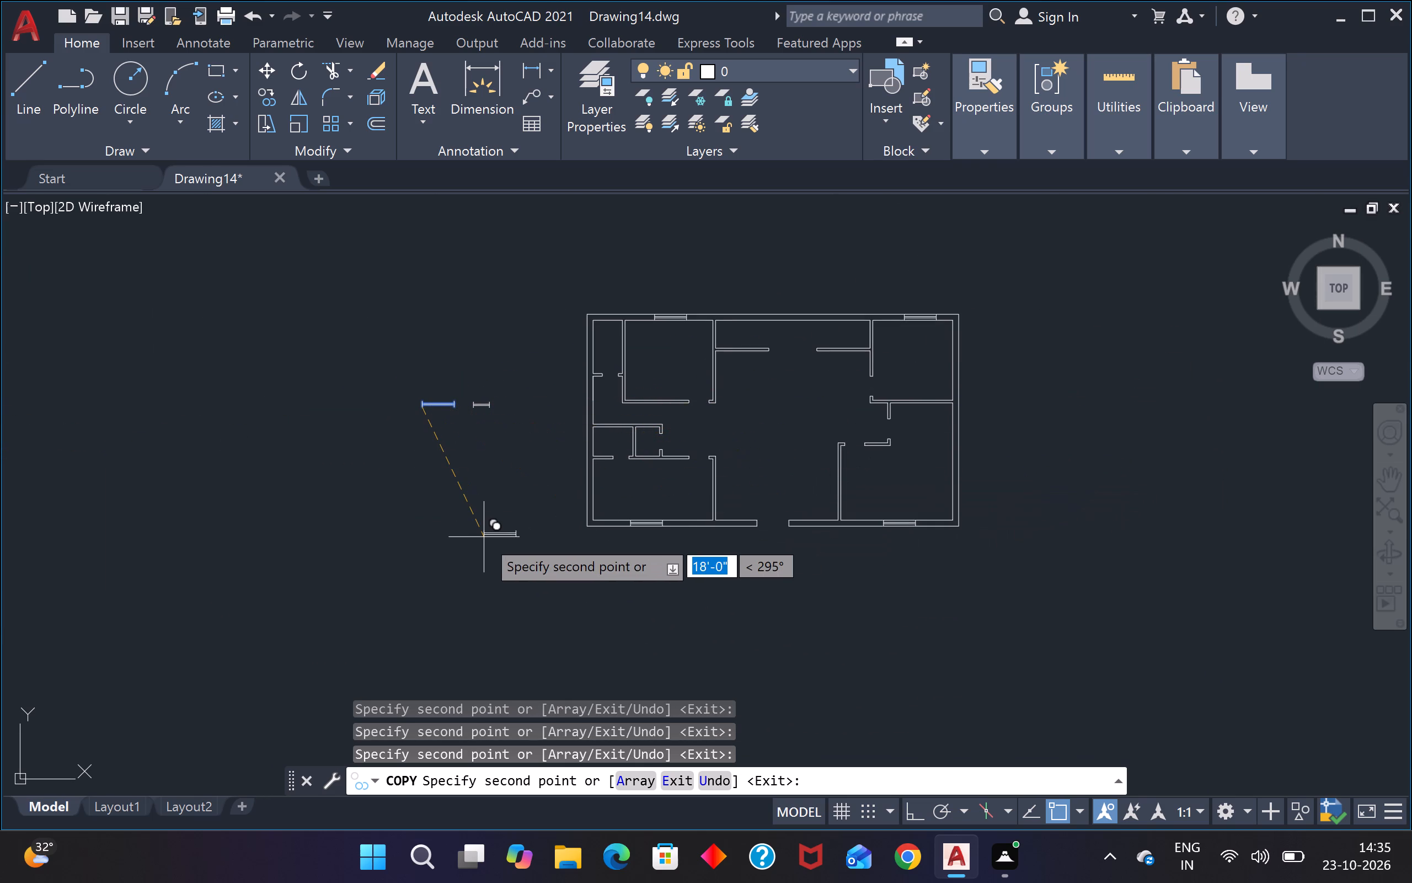
pyautogui.press('Escape')
# Rotate both window symbols beside the plan together to vertical about the 2' symbol's right end, with Ortho on.
pyautogui.click(538, 339)
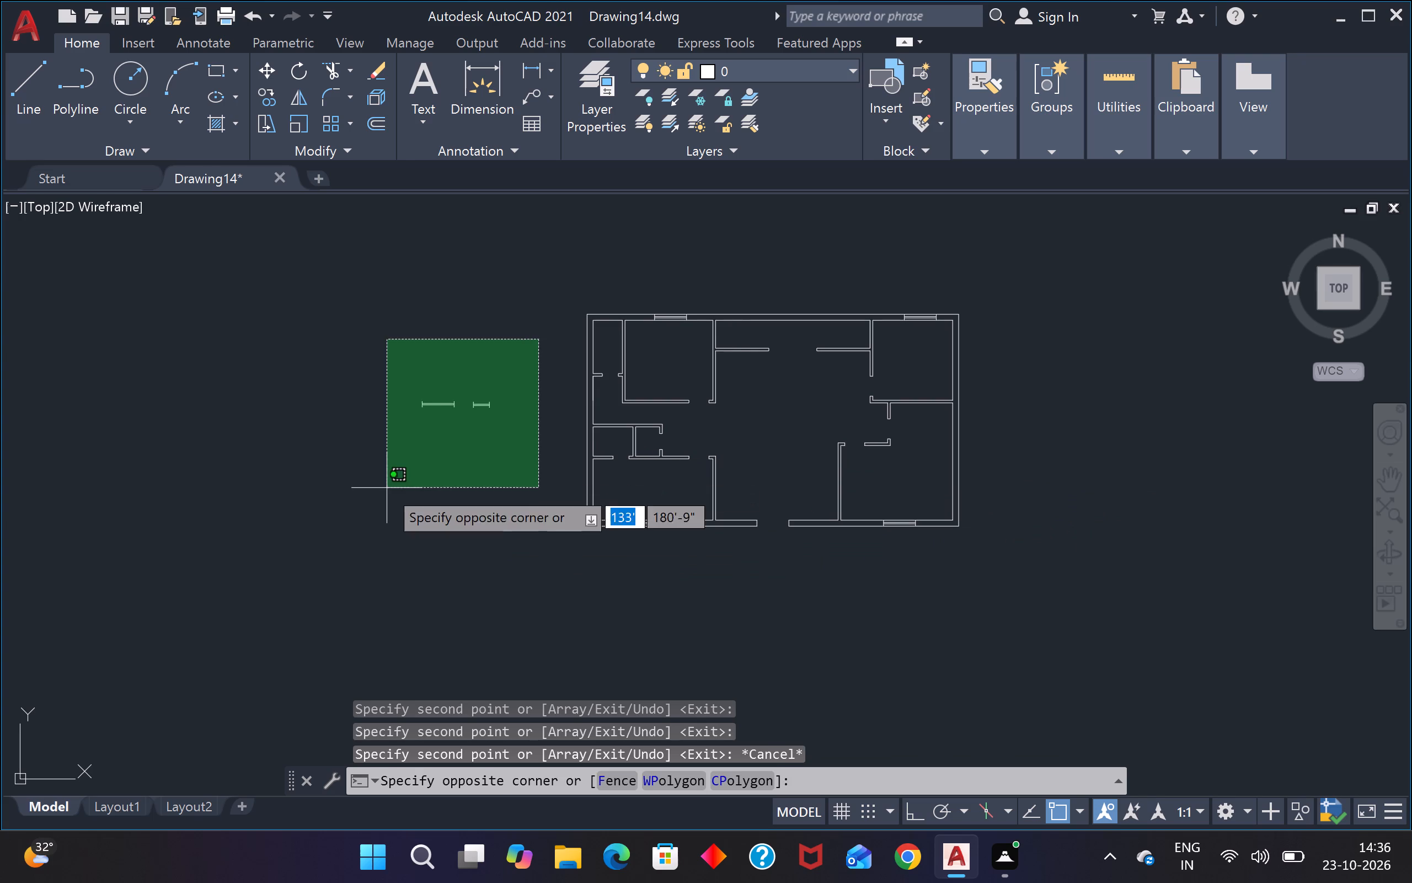
pyautogui.click(386, 488)
pyautogui.press('r')
pyautogui.press('o')
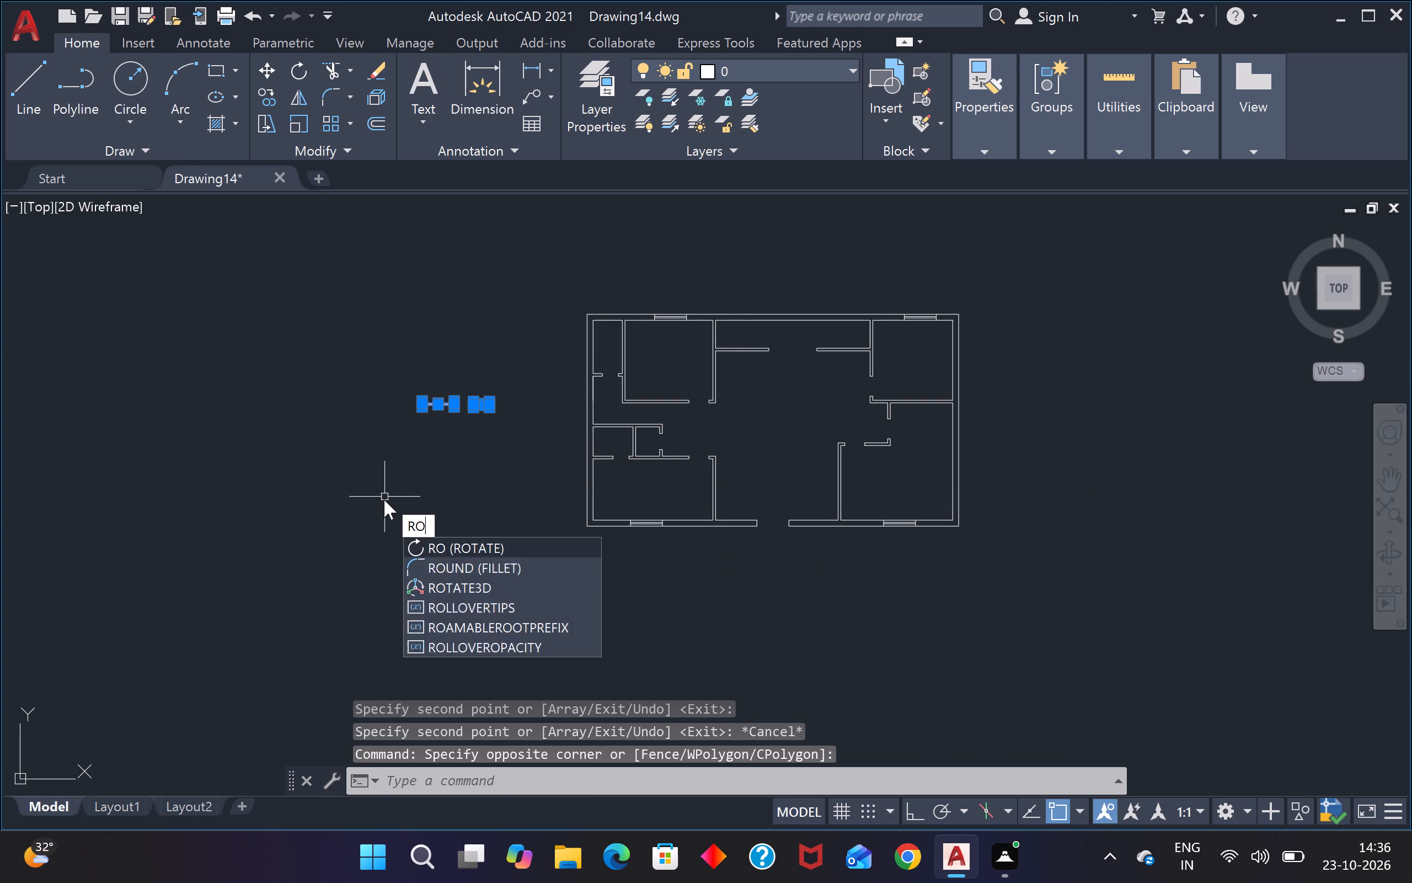
pyautogui.press('Return')
pyautogui.scroll(2, 491, 395)
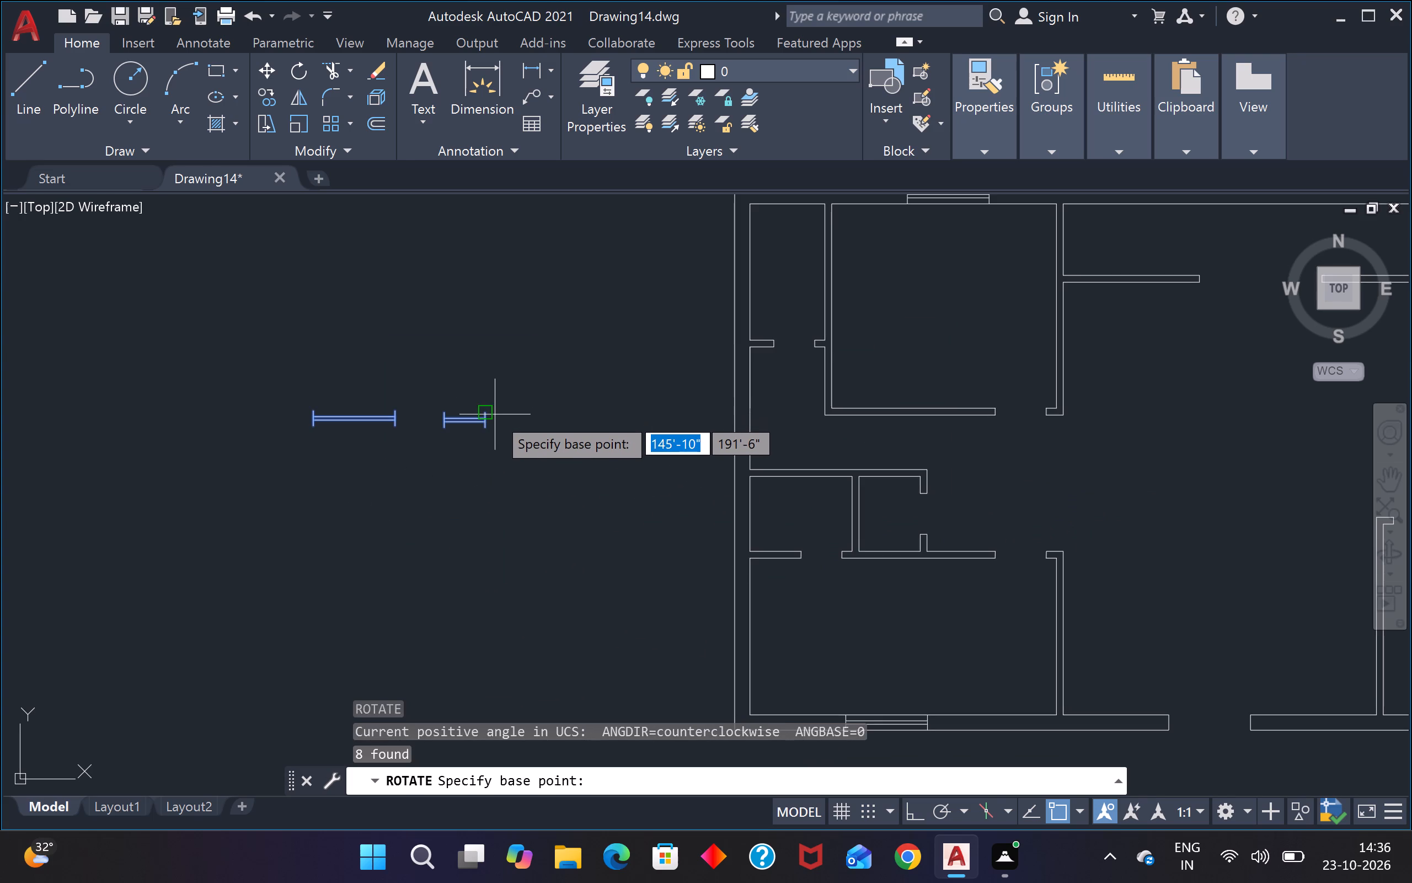
pyautogui.click(484, 416)
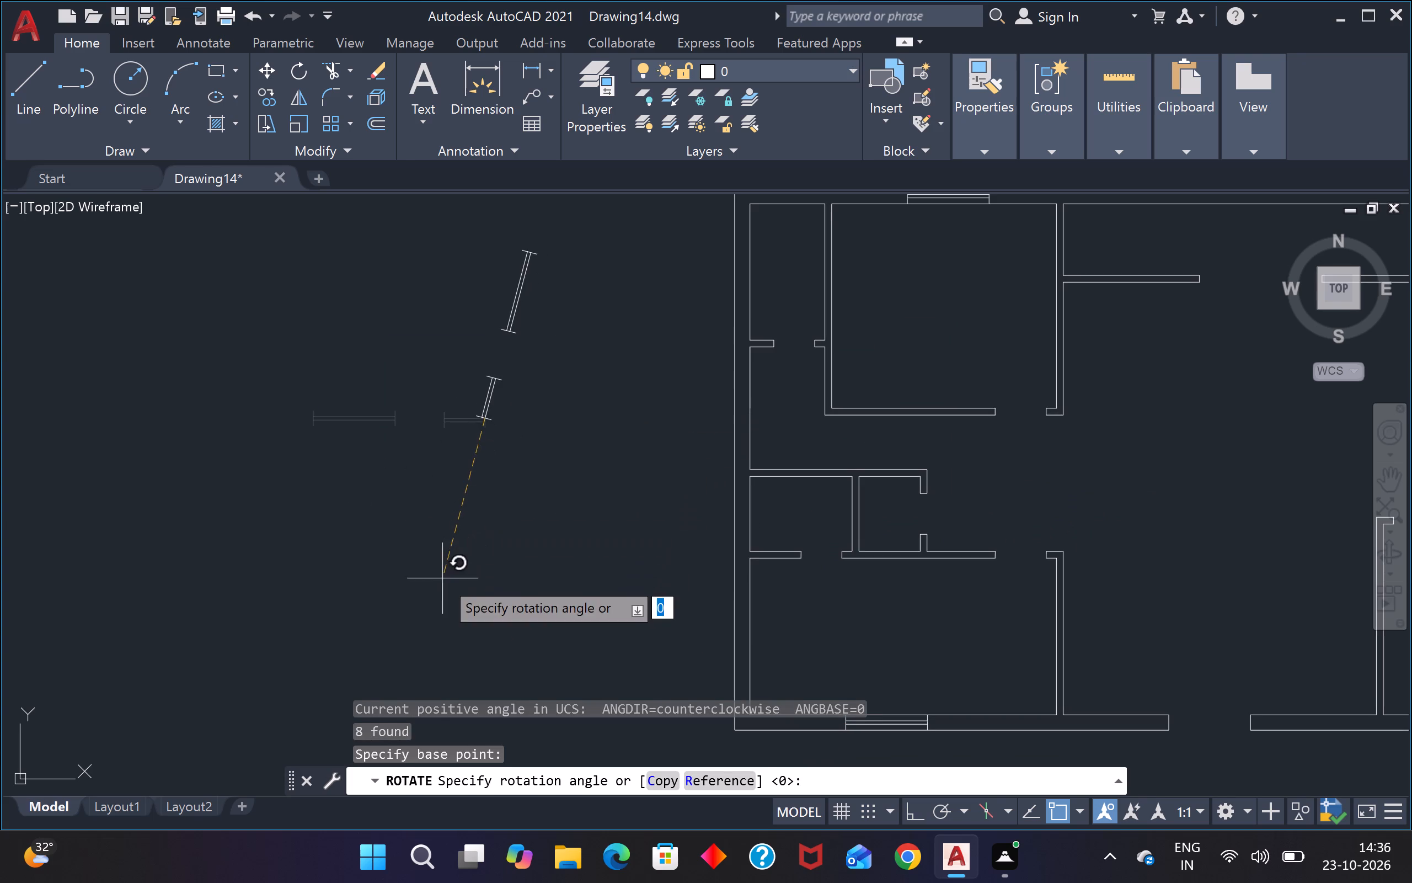
pyautogui.press('F8')
pyautogui.click(490, 617)
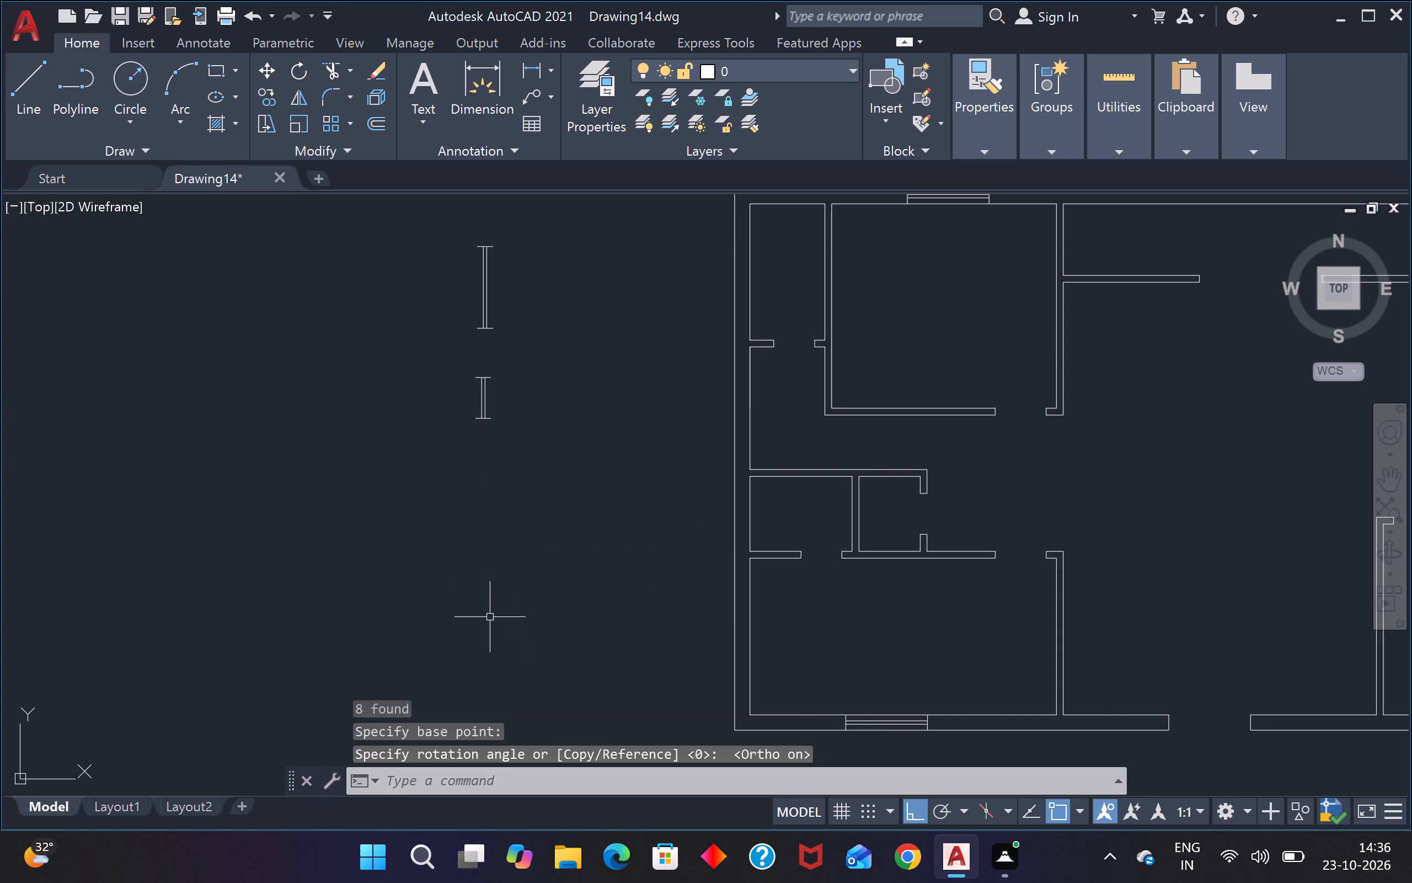
pyautogui.scroll(-2, 489, 568)
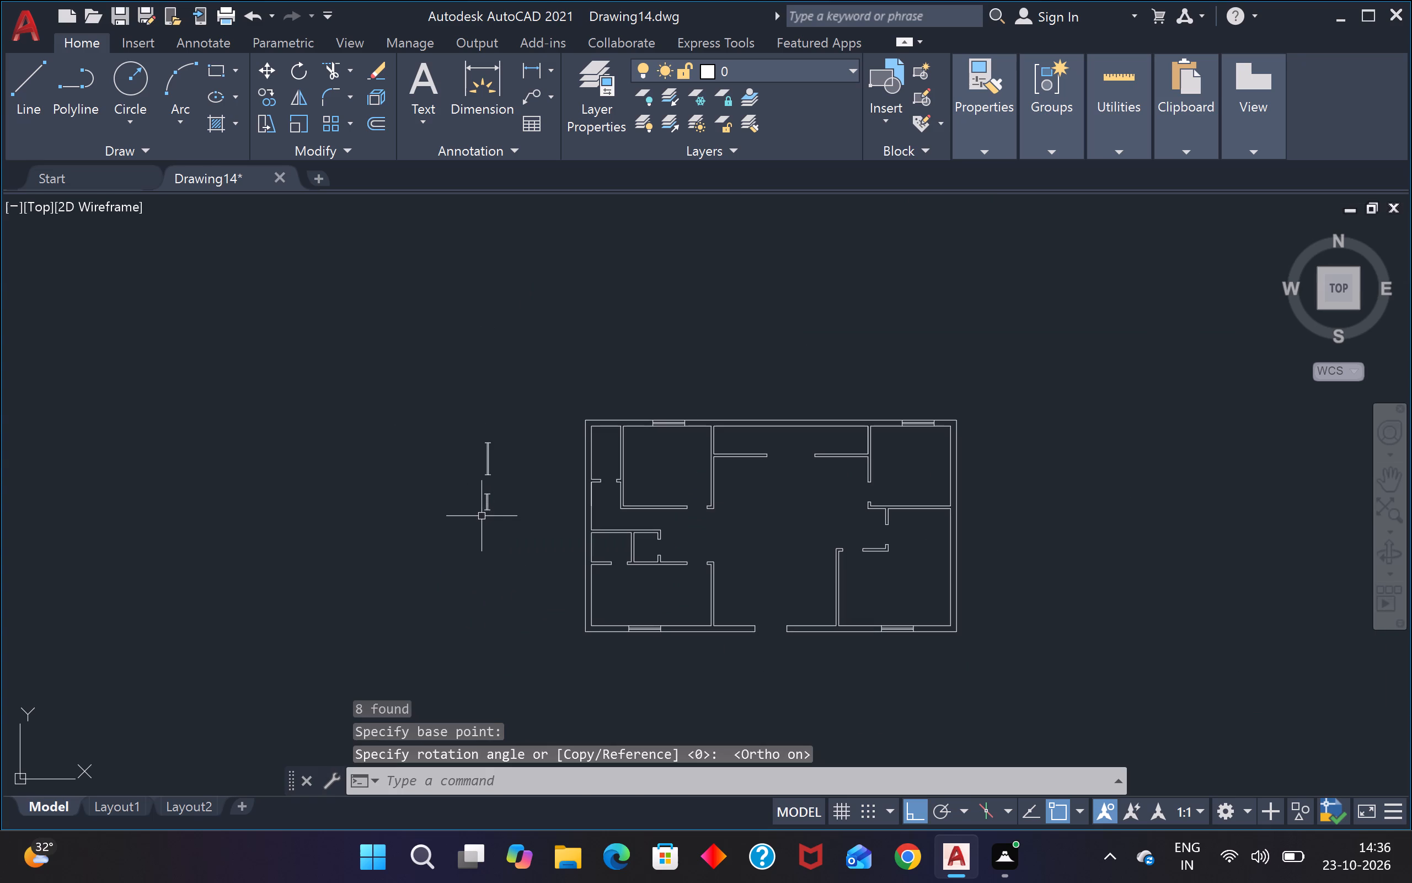
pyautogui.press('Escape')
pyautogui.press('Escape')
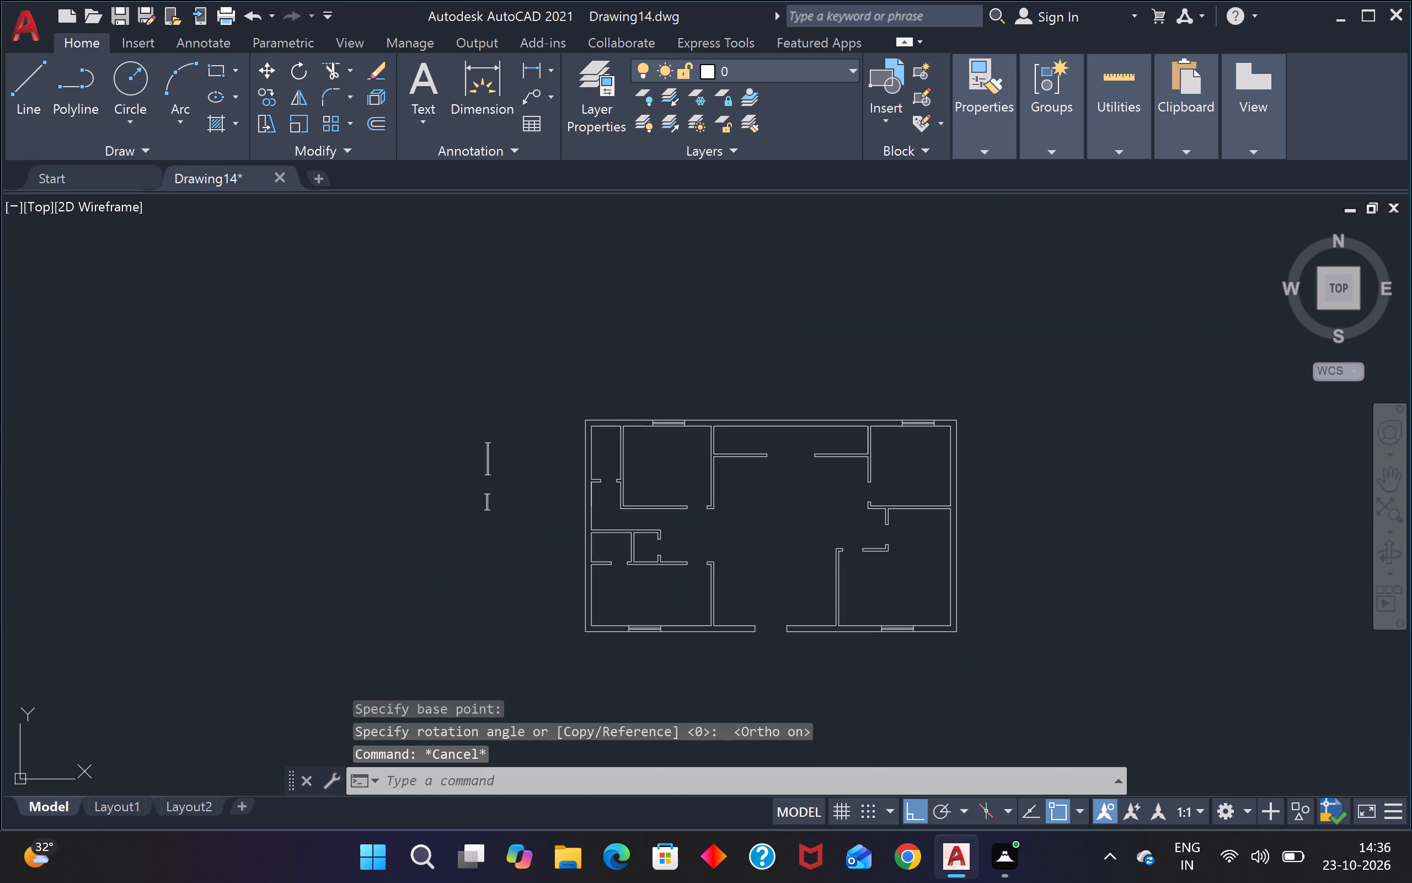
# Copy the vertical 2' window from its lower-right corner into the left outer wall of the small room above the lower-left room.
pyautogui.scroll(3, 491, 487)
pyautogui.click(493, 526)
pyautogui.press('Escape')
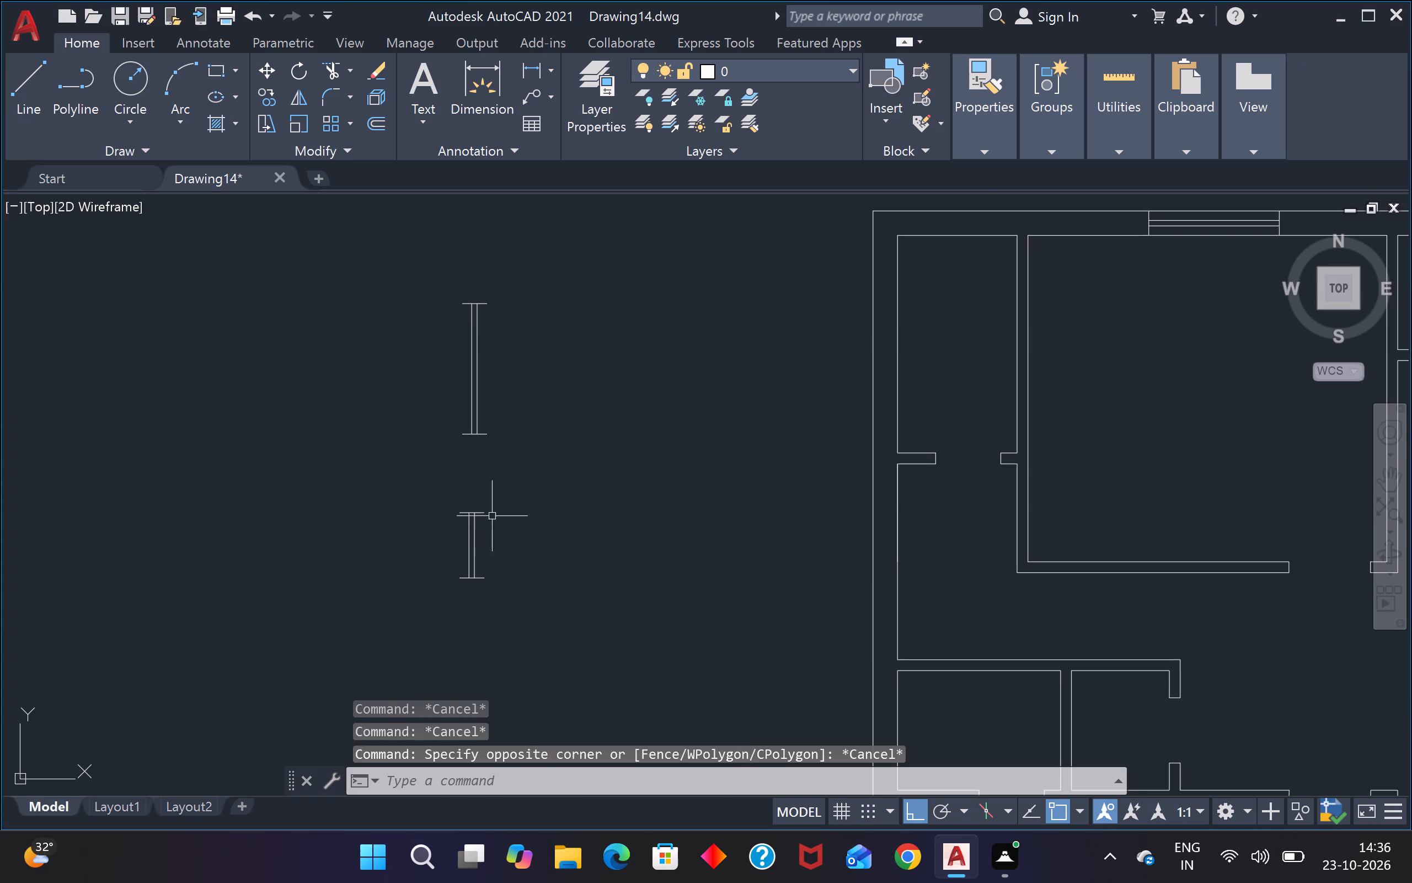
pyautogui.click(500, 496)
pyautogui.click(404, 608)
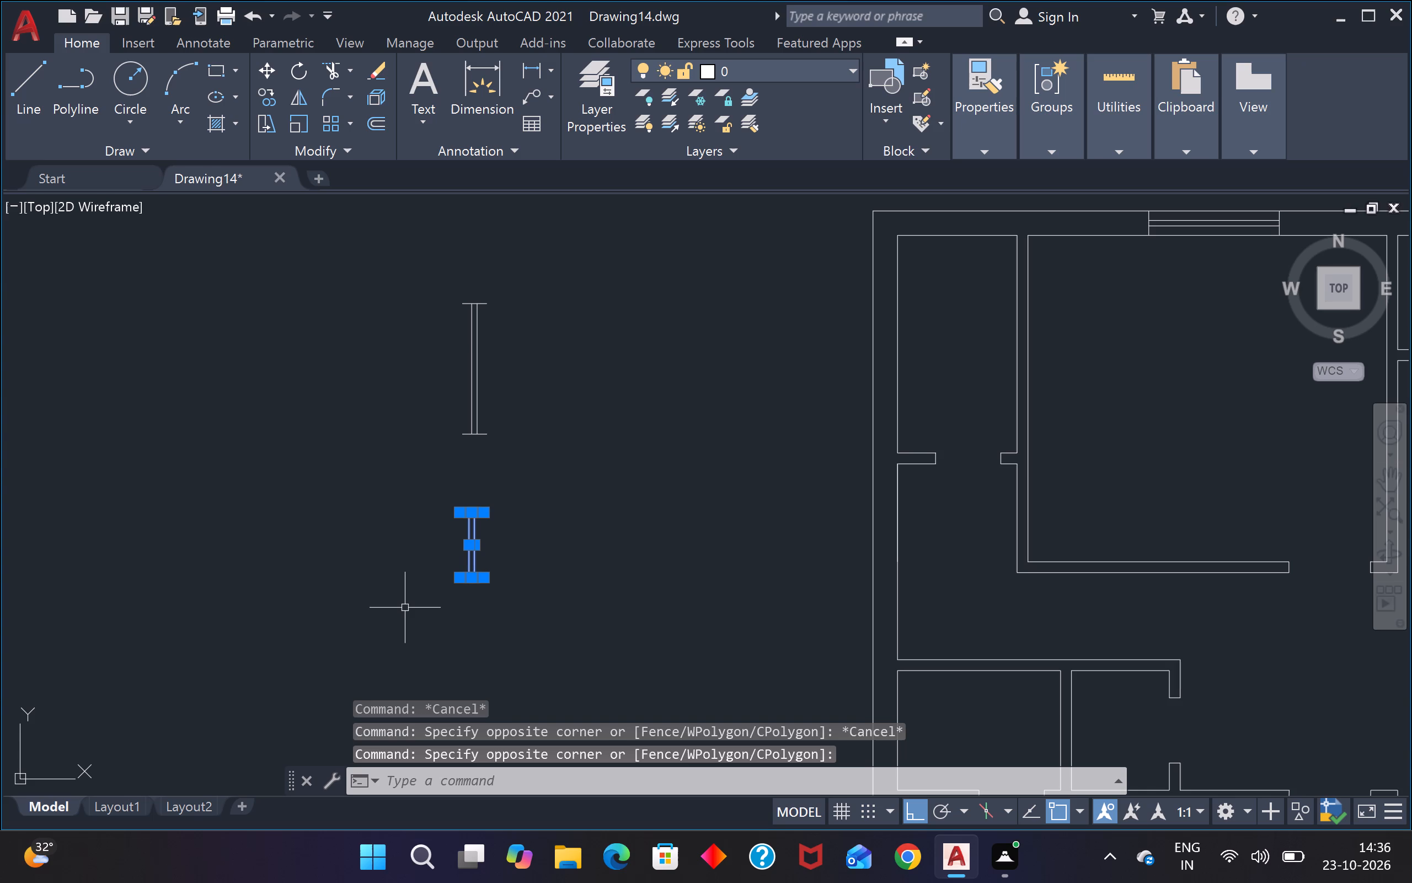
pyautogui.write('co')
pyautogui.press('Return')
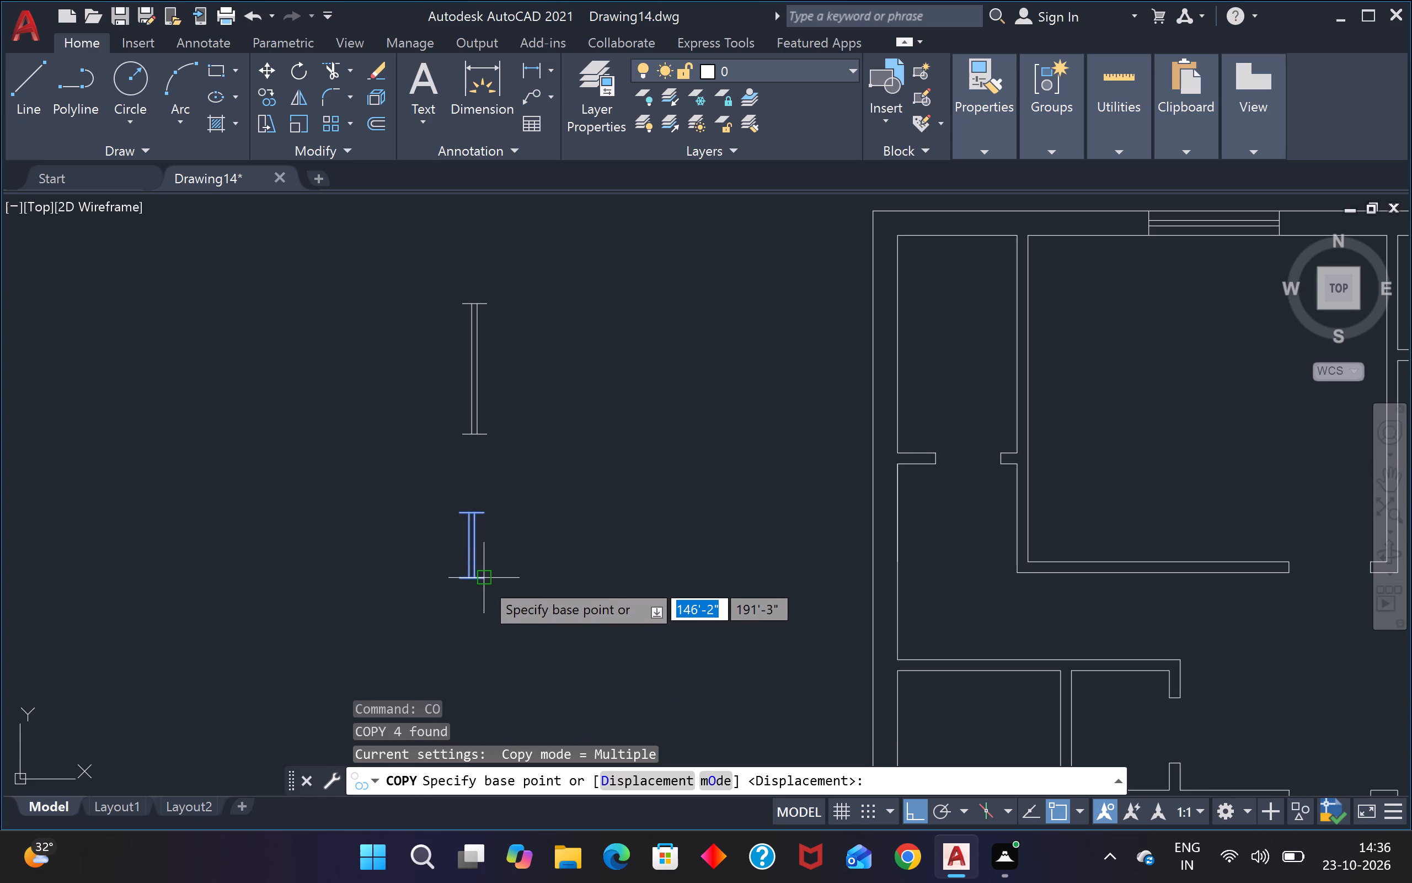
pyautogui.click(482, 582)
pyautogui.scroll(-3, 482, 582)
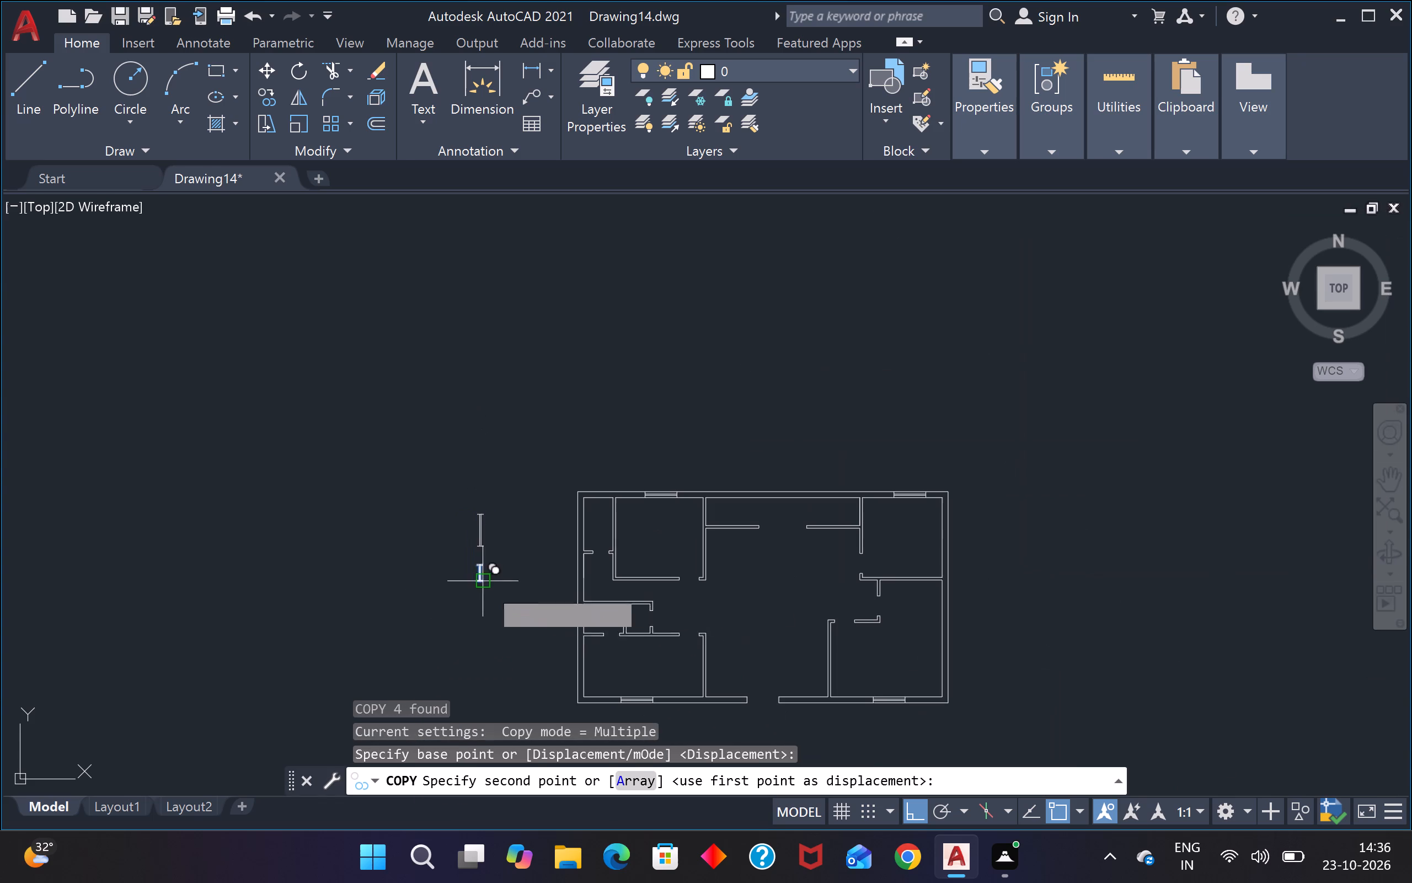
pyautogui.press('F8')
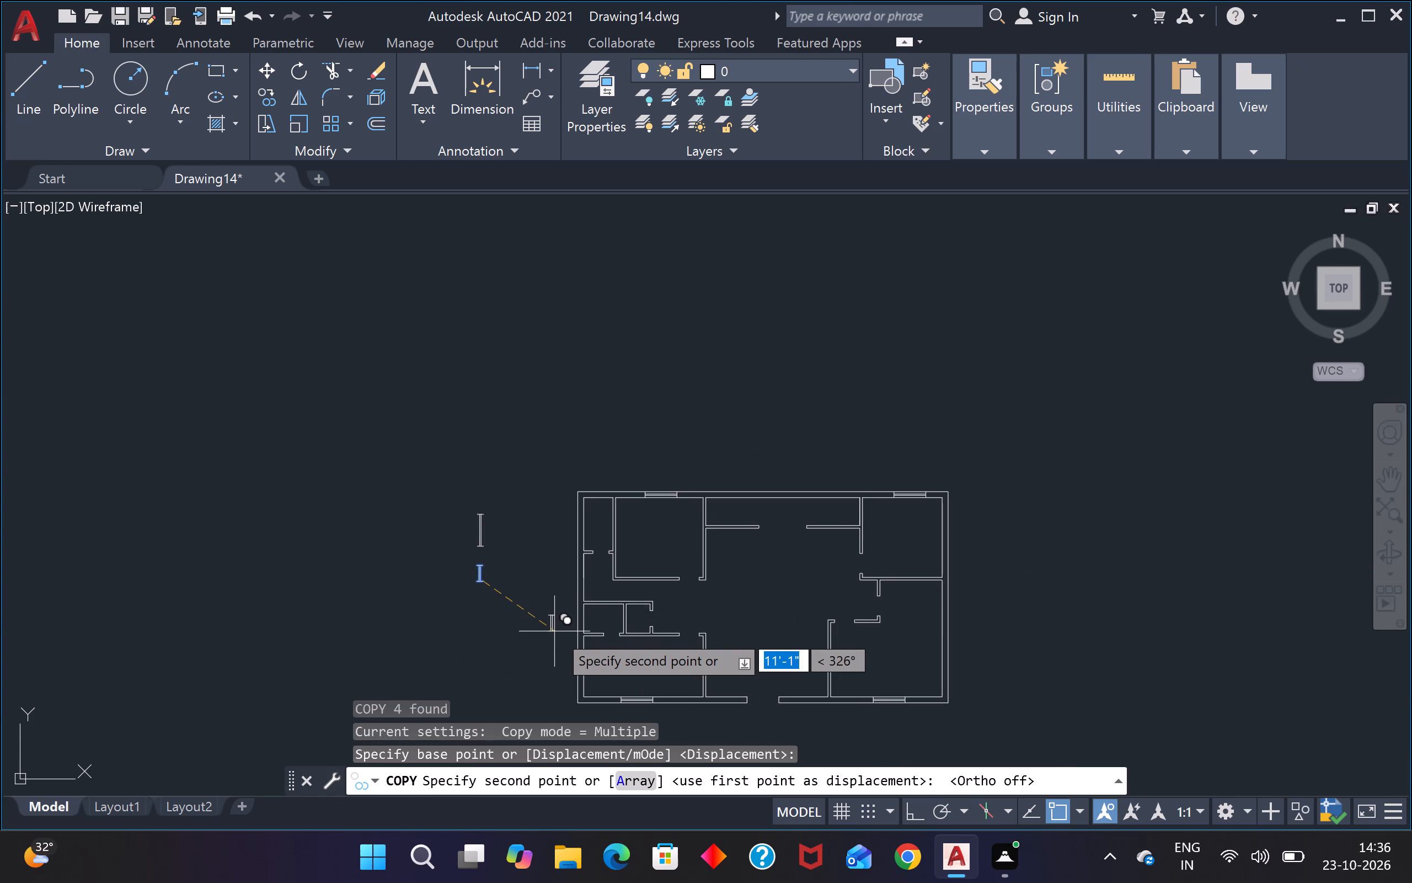
pyautogui.scroll(4, 555, 631)
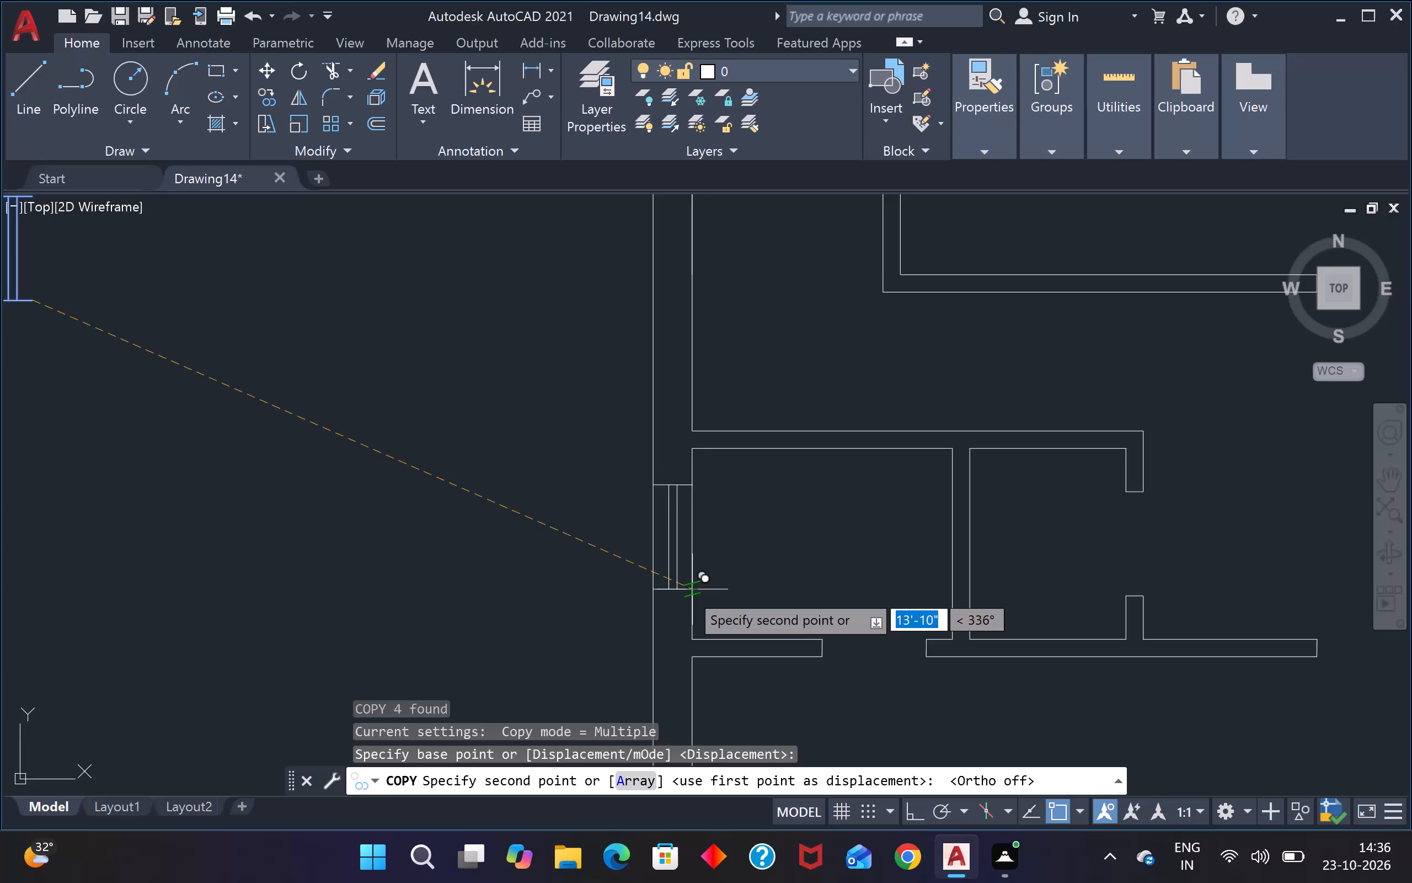
pyautogui.click(687, 591)
pyautogui.scroll(-3, 684, 591)
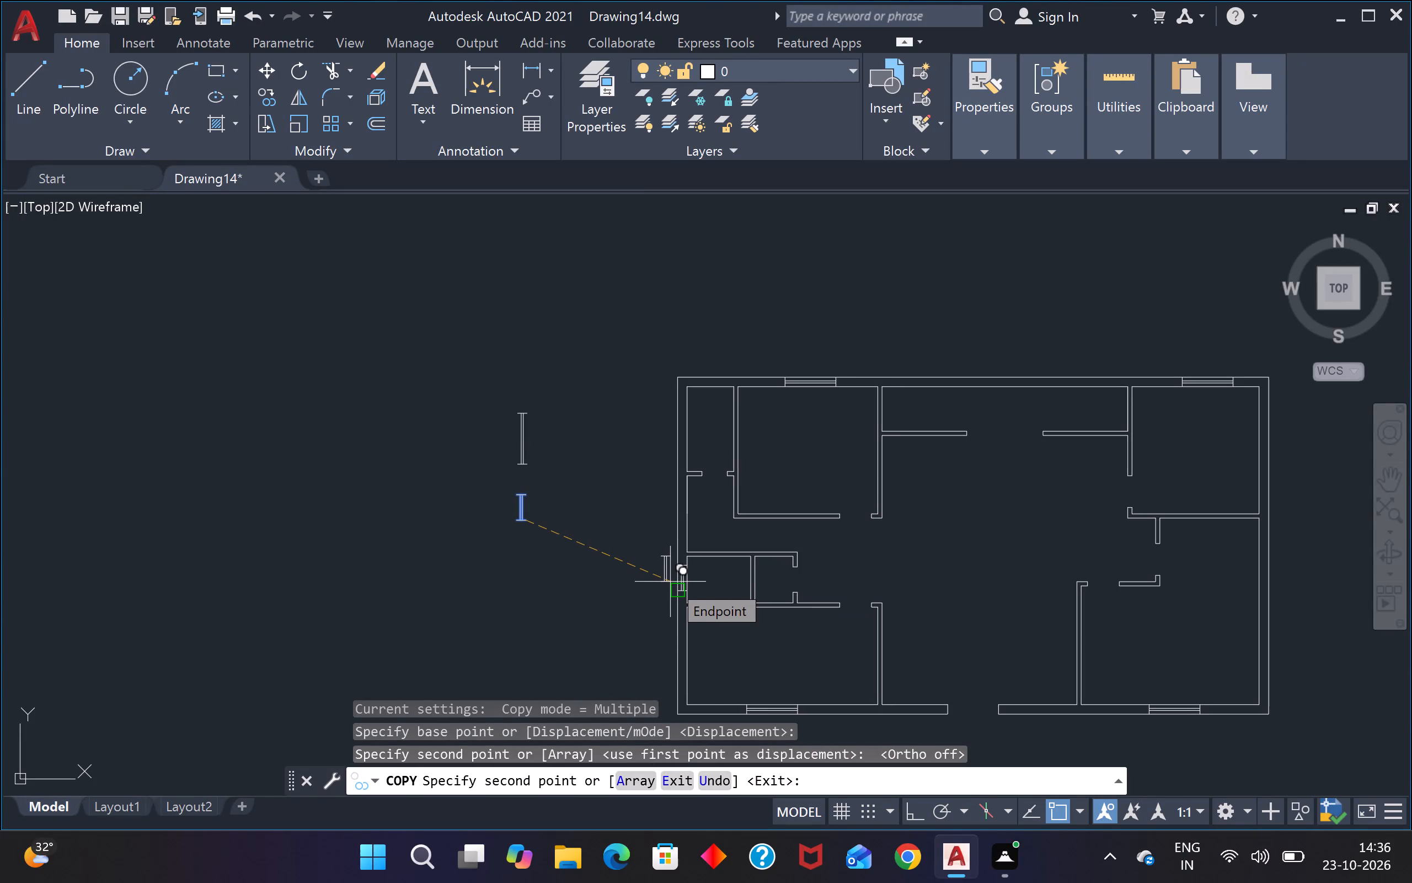
pyautogui.scroll(-1, 670, 582)
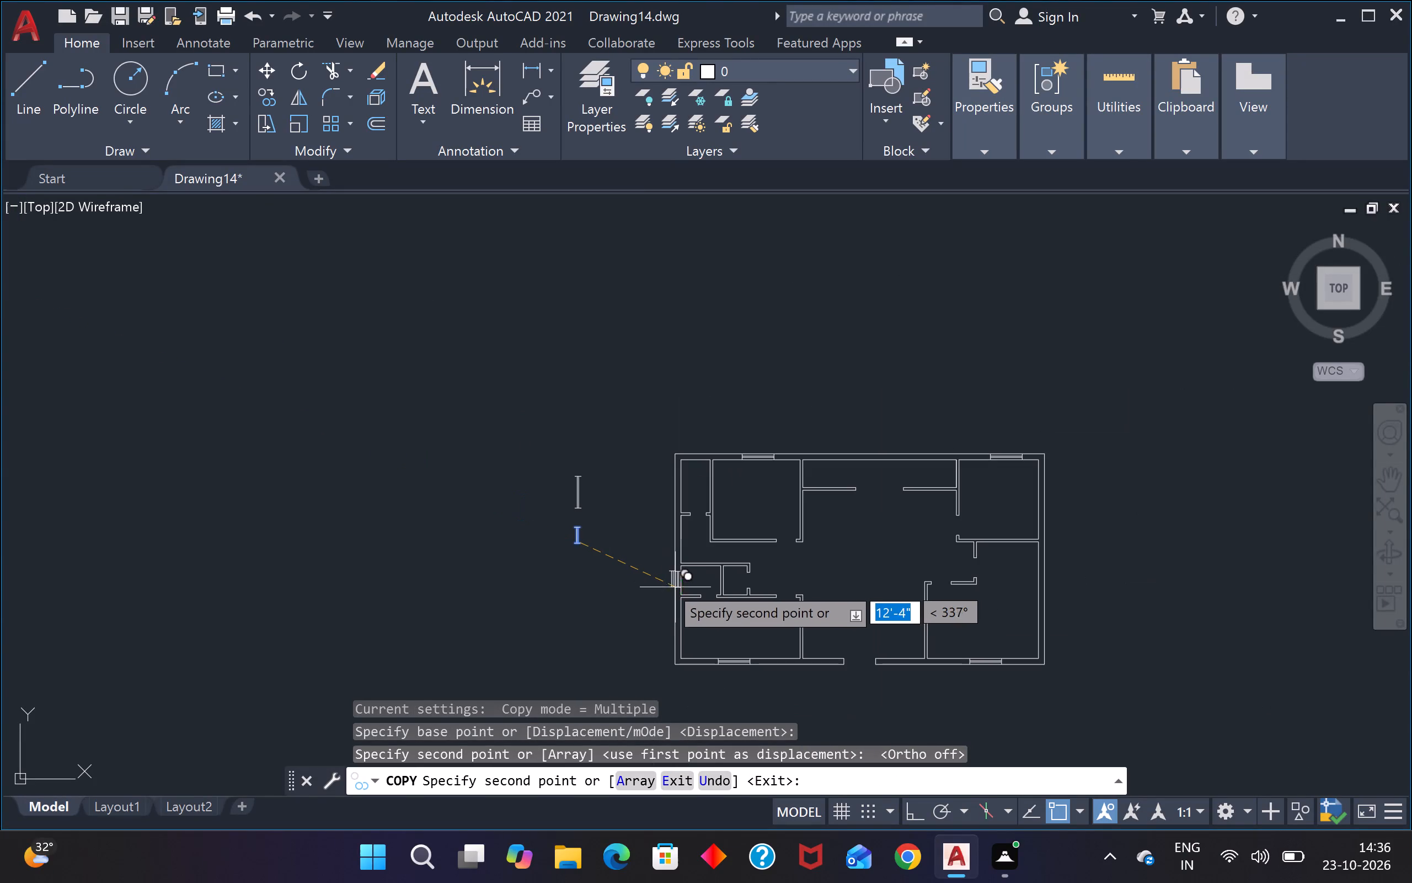
pyautogui.press('Escape')
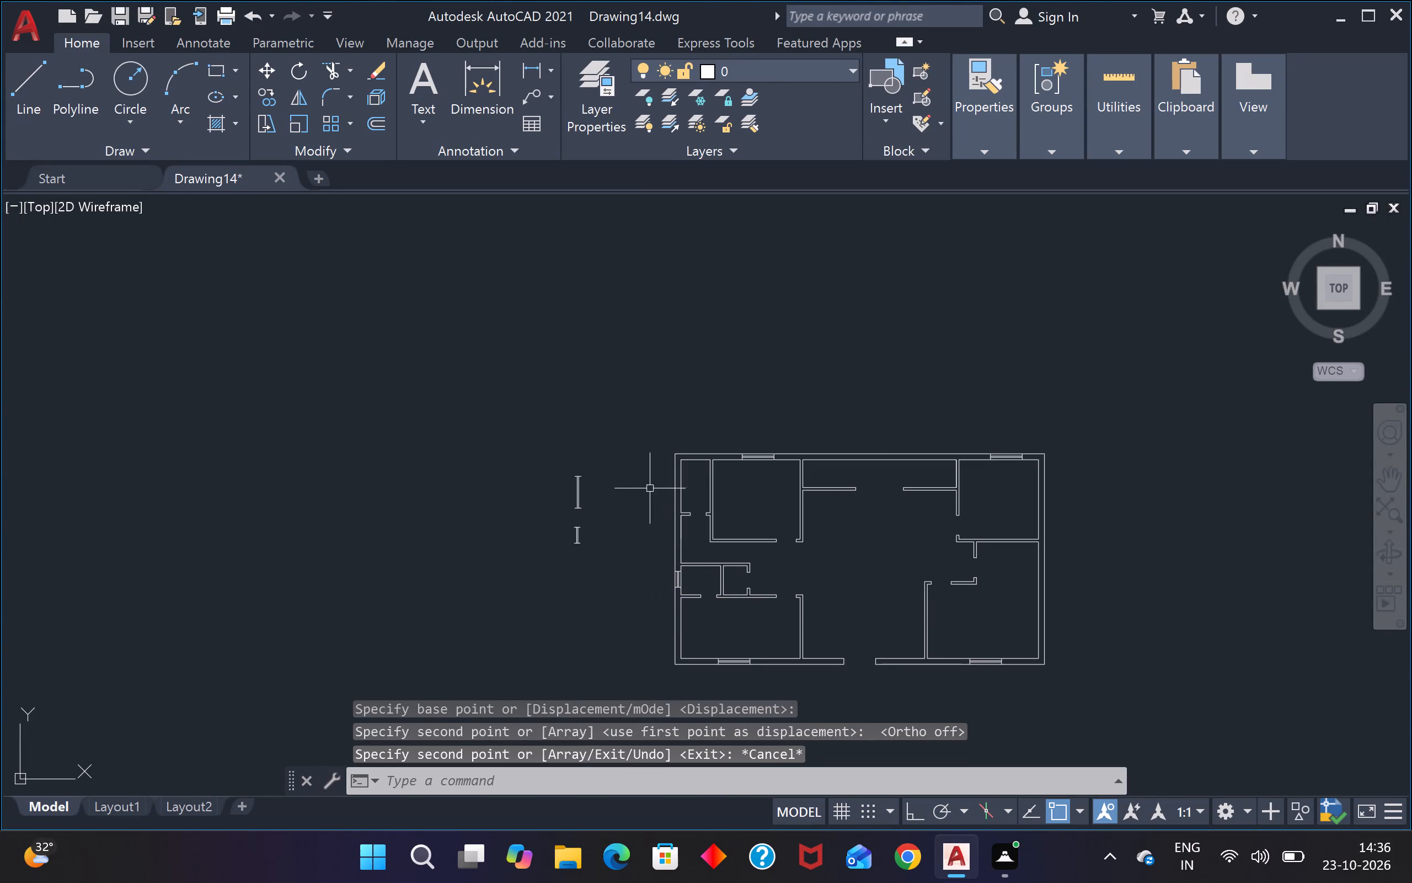
# Move the vertical 4' window from its lower-right corner onto the outer face of the right wall, in the lower-right room.
pyautogui.moveTo(604, 465); pyautogui.dragTo(597, 462)
pyautogui.click(565, 513)
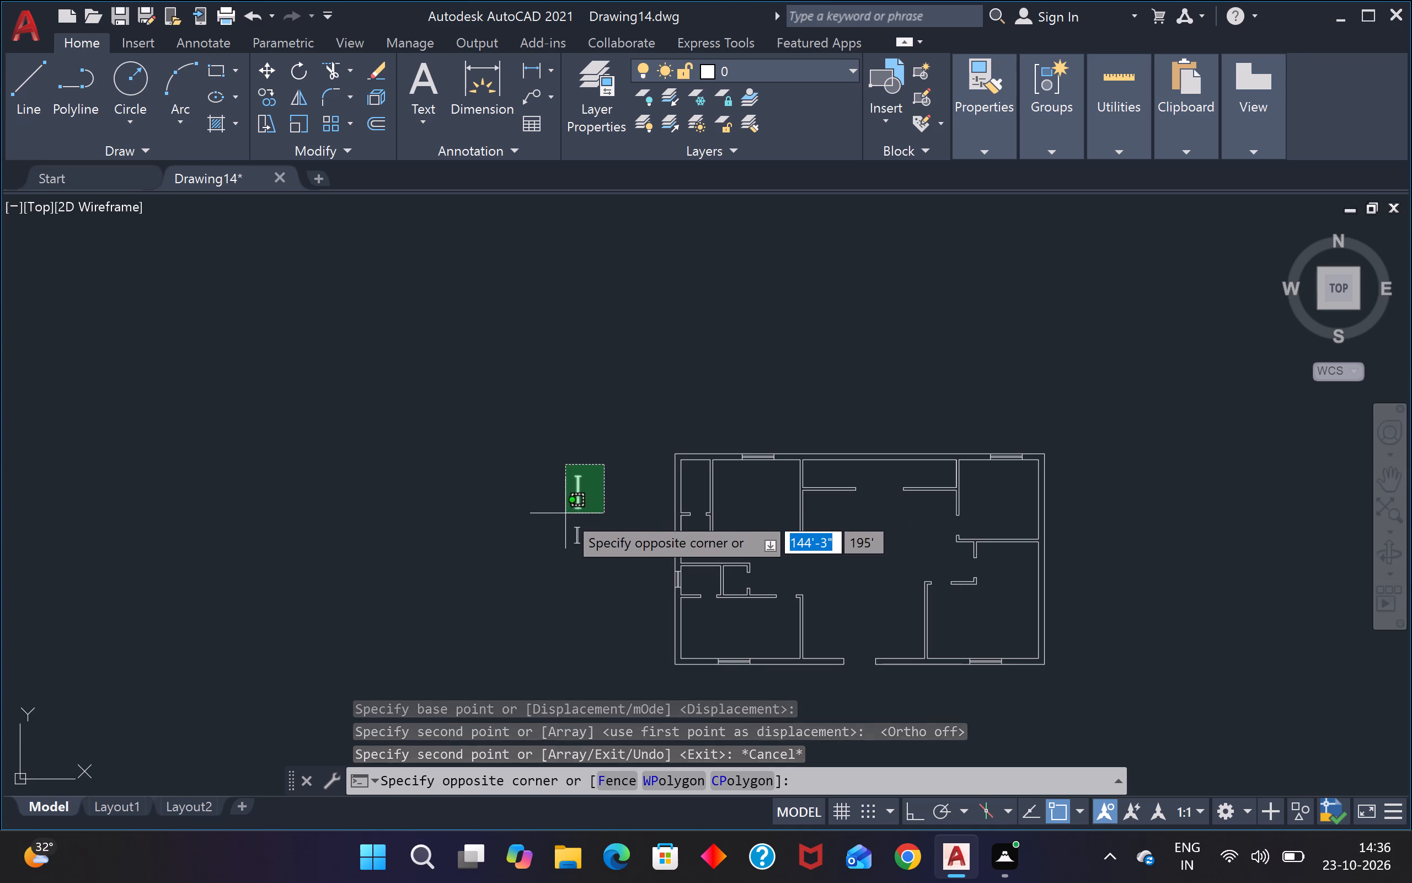
pyautogui.write('m')
pyautogui.press('space')
pyautogui.scroll(2, 574, 514)
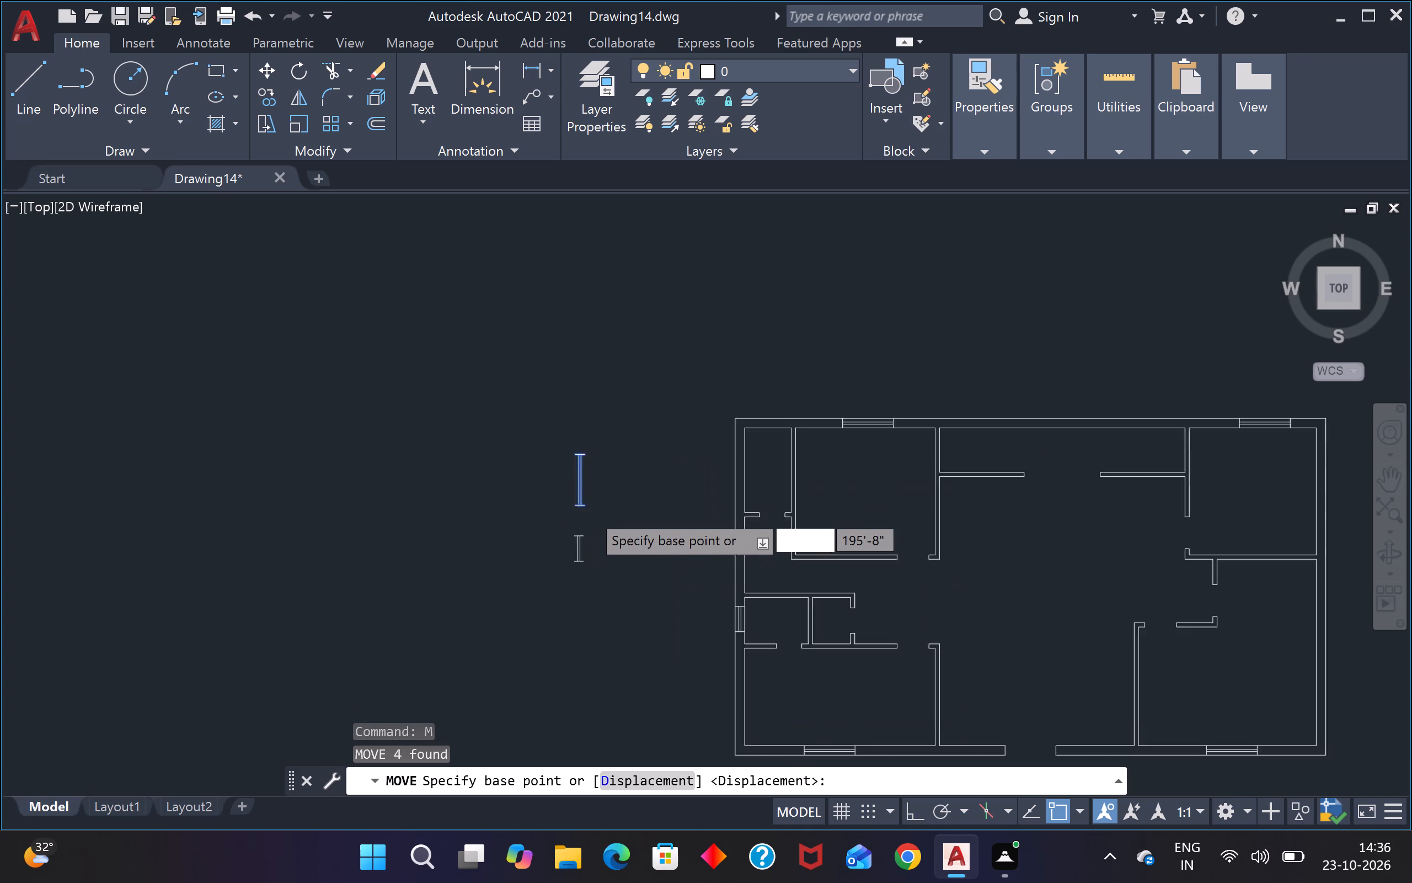
pyautogui.scroll(2, 589, 510)
pyautogui.click(585, 487)
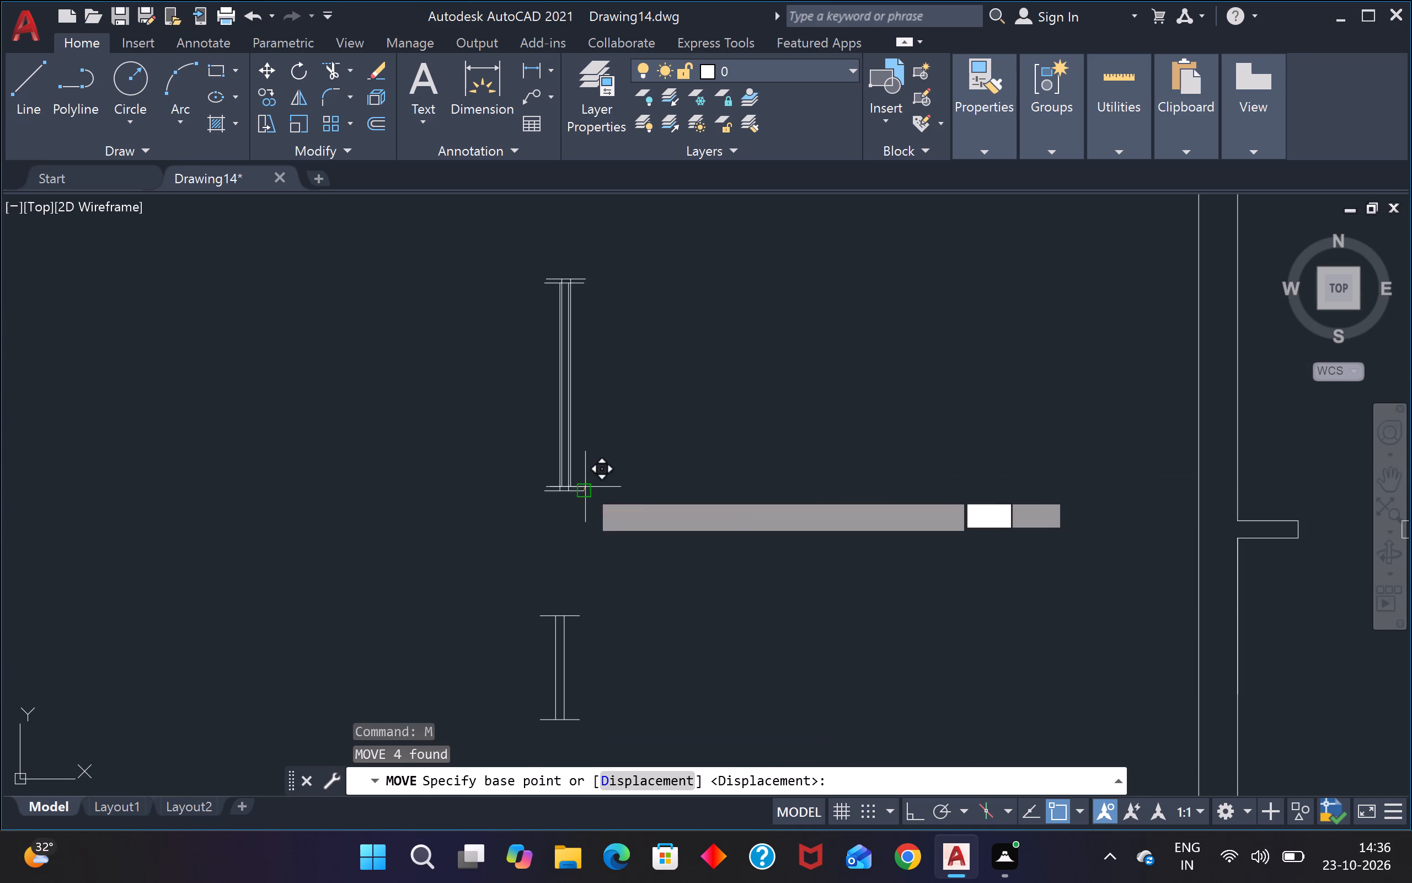
pyautogui.scroll(-4, 585, 488)
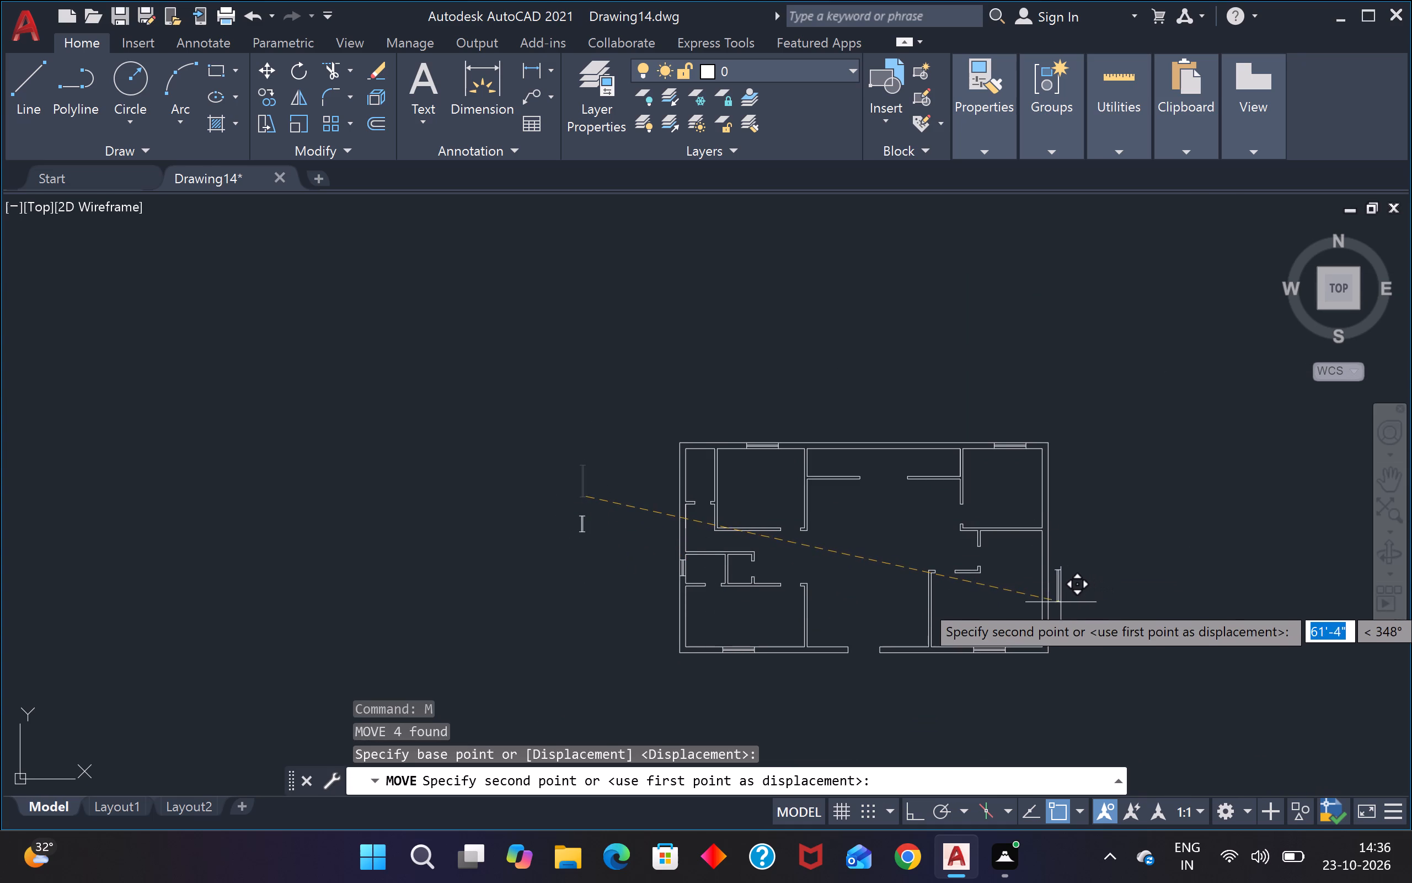
pyautogui.scroll(1, 1051, 603)
pyautogui.scroll(3, 1029, 540)
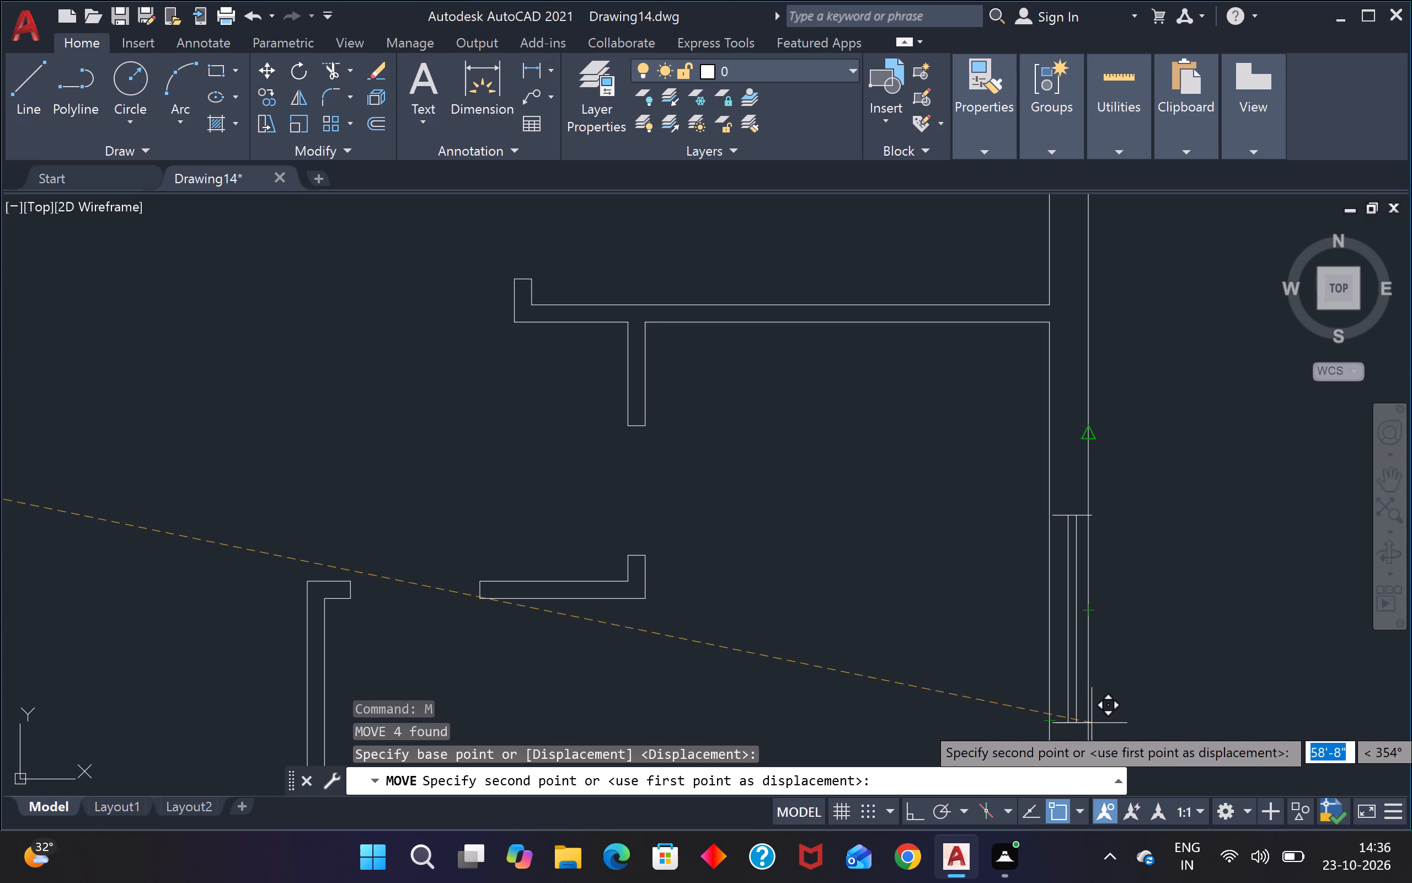
pyautogui.scroll(-2, 1091, 723)
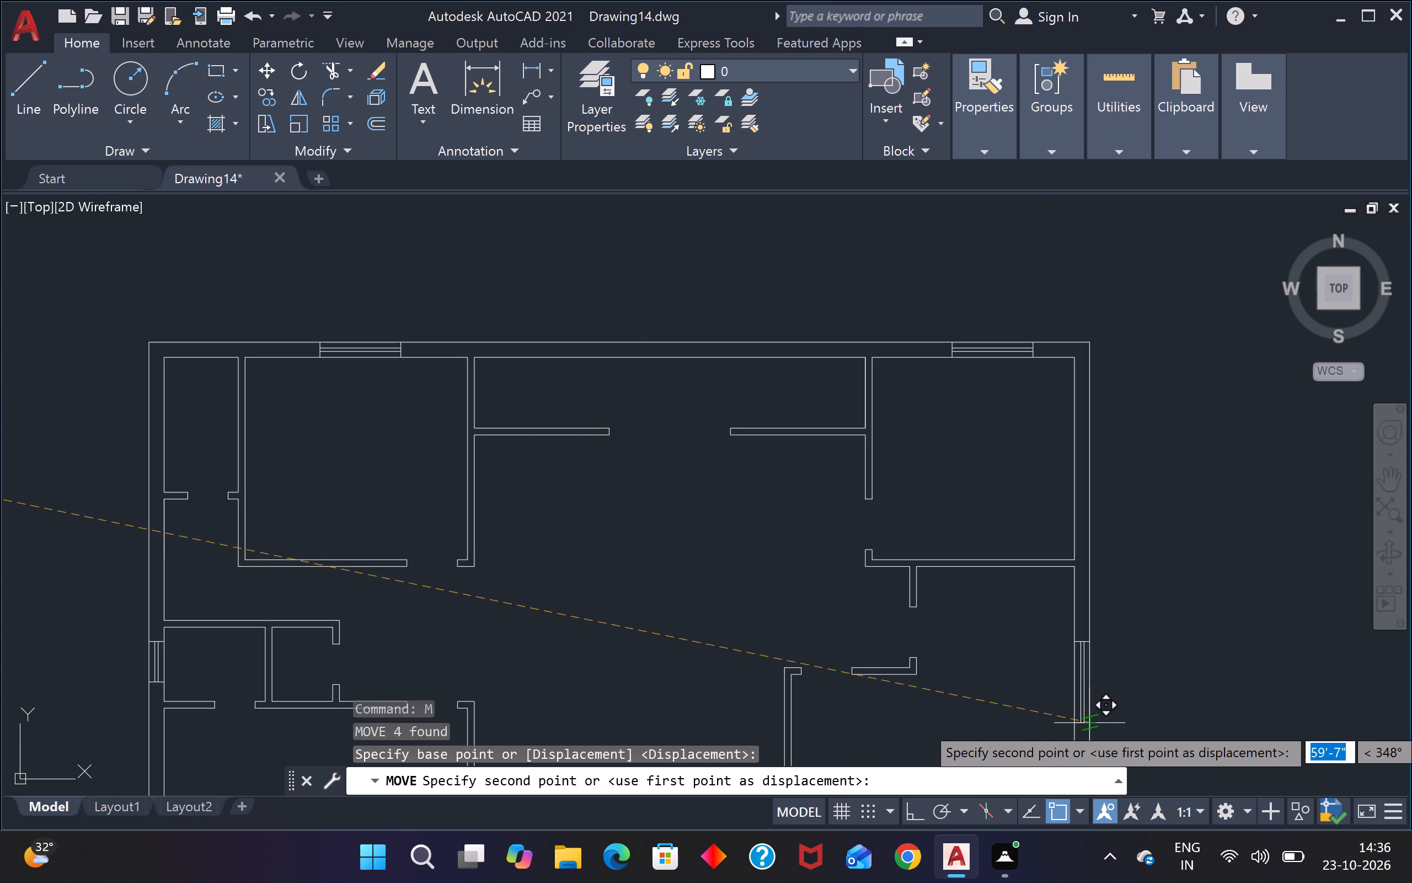
pyautogui.click(1087, 723)
# Measure the lower-left room's inside height along its left wall with a linear dimension, without placing it.
pyautogui.scroll(-1, 1028, 681)
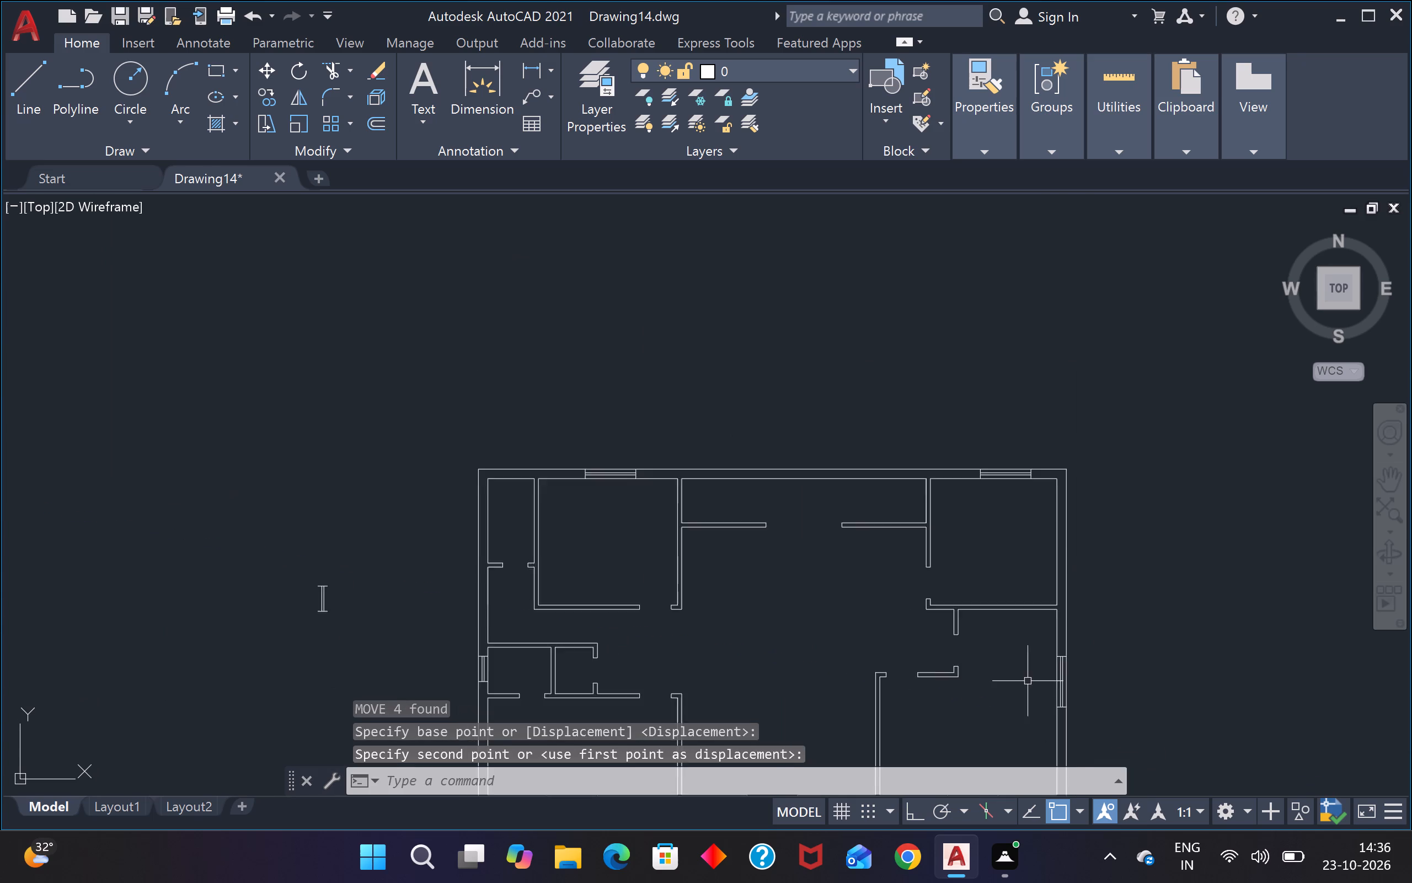
pyautogui.scroll(-1, 1028, 681)
pyautogui.scroll(-2, 985, 651)
pyautogui.scroll(2, 981, 646)
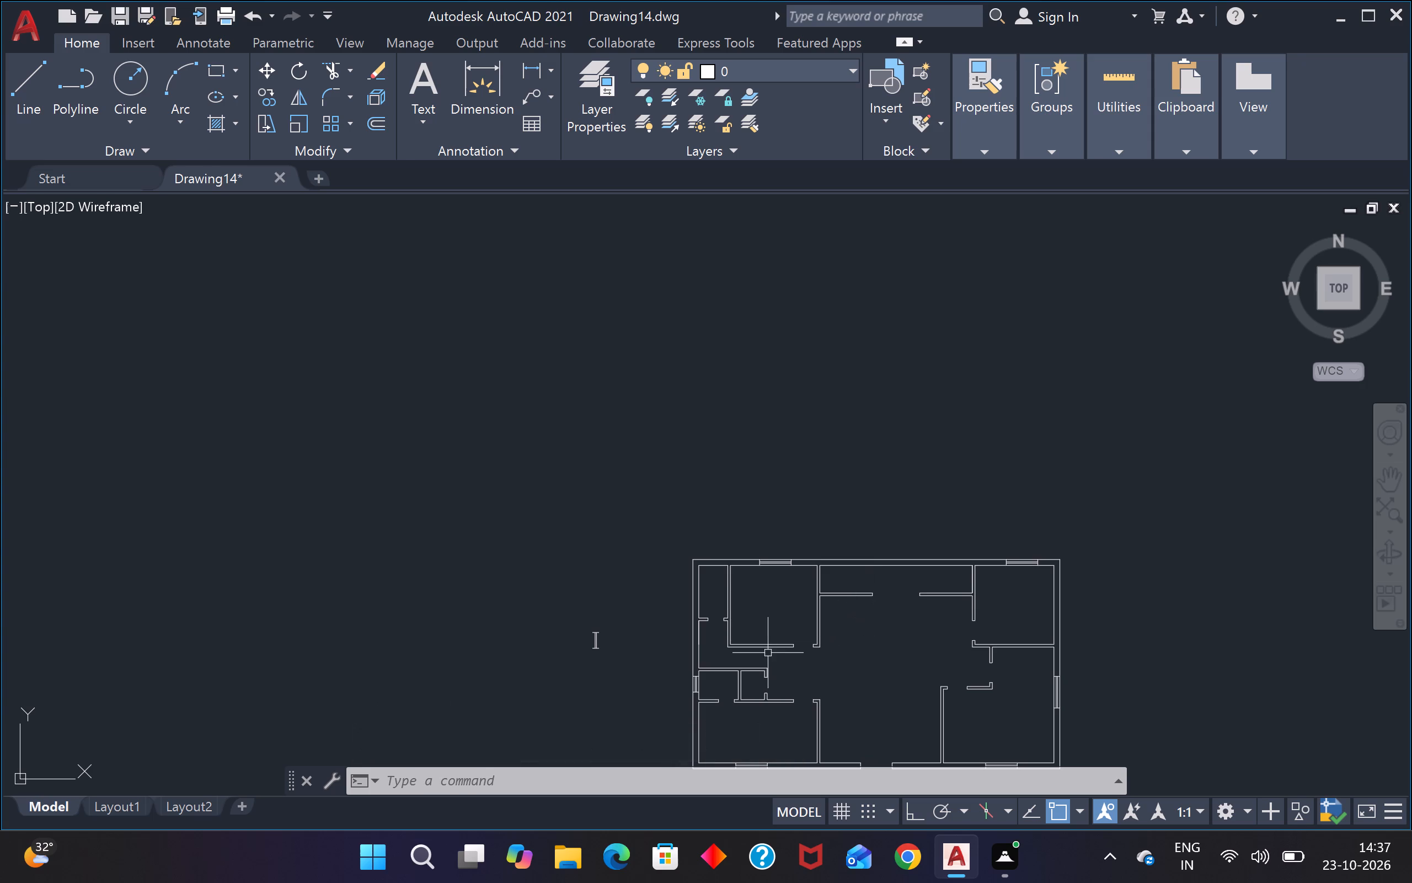
pyautogui.scroll(-2, 753, 582)
pyautogui.scroll(3, 757, 651)
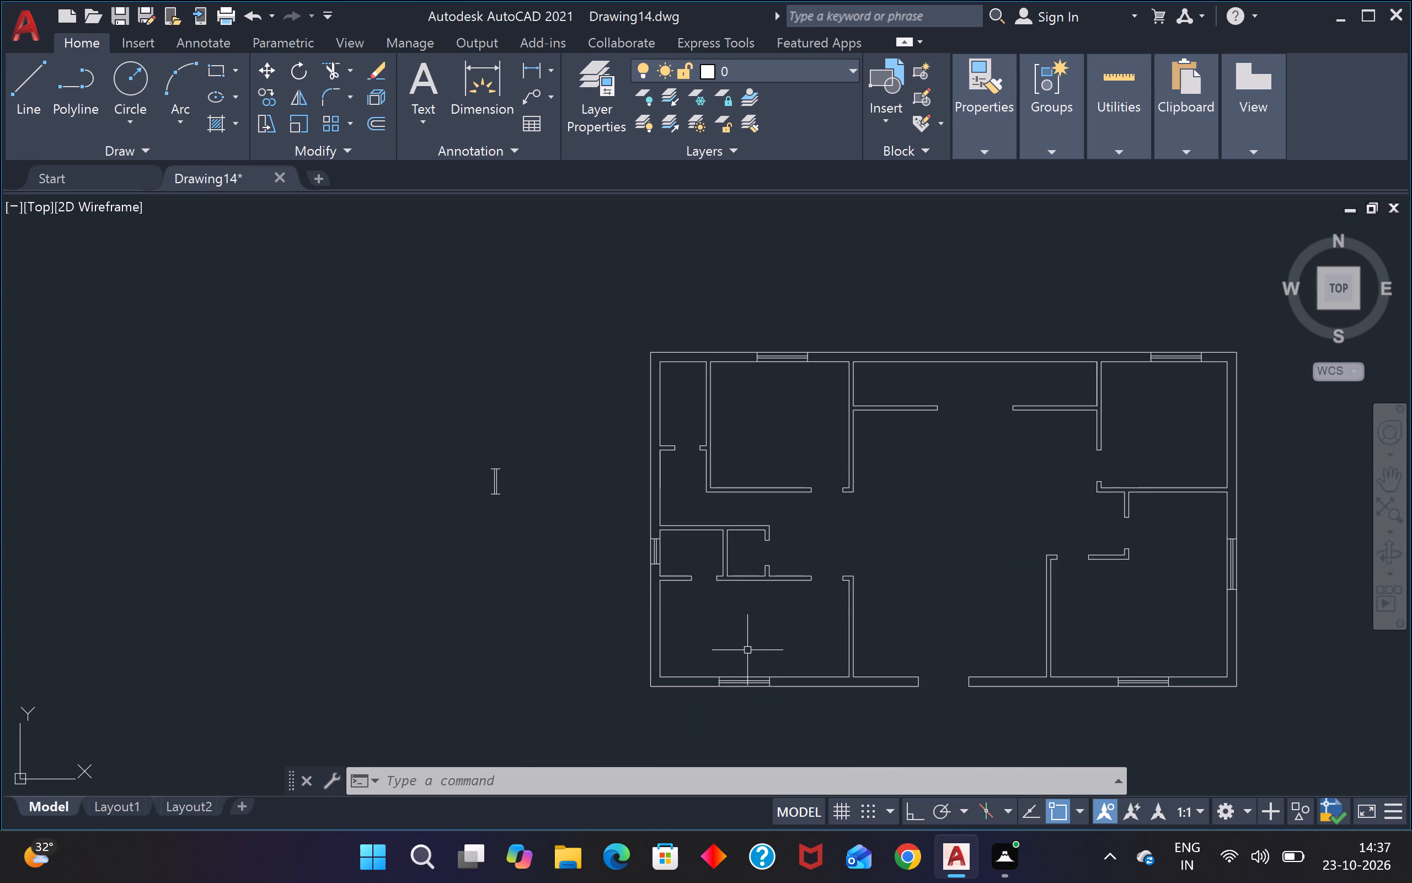
pyautogui.press('d')
pyautogui.write('li')
pyautogui.press('space')
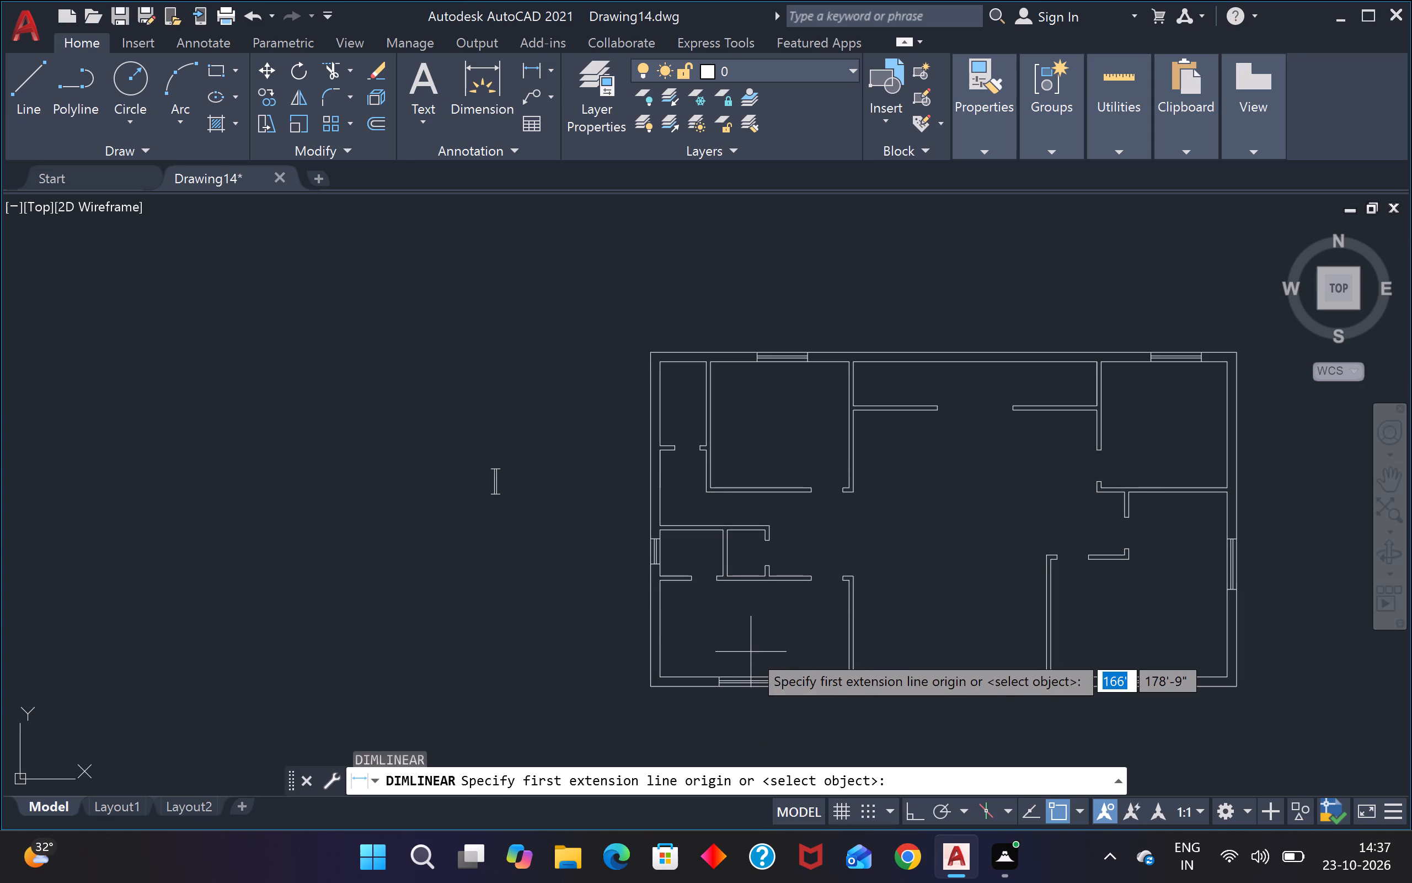
pyautogui.scroll(3, 653, 626)
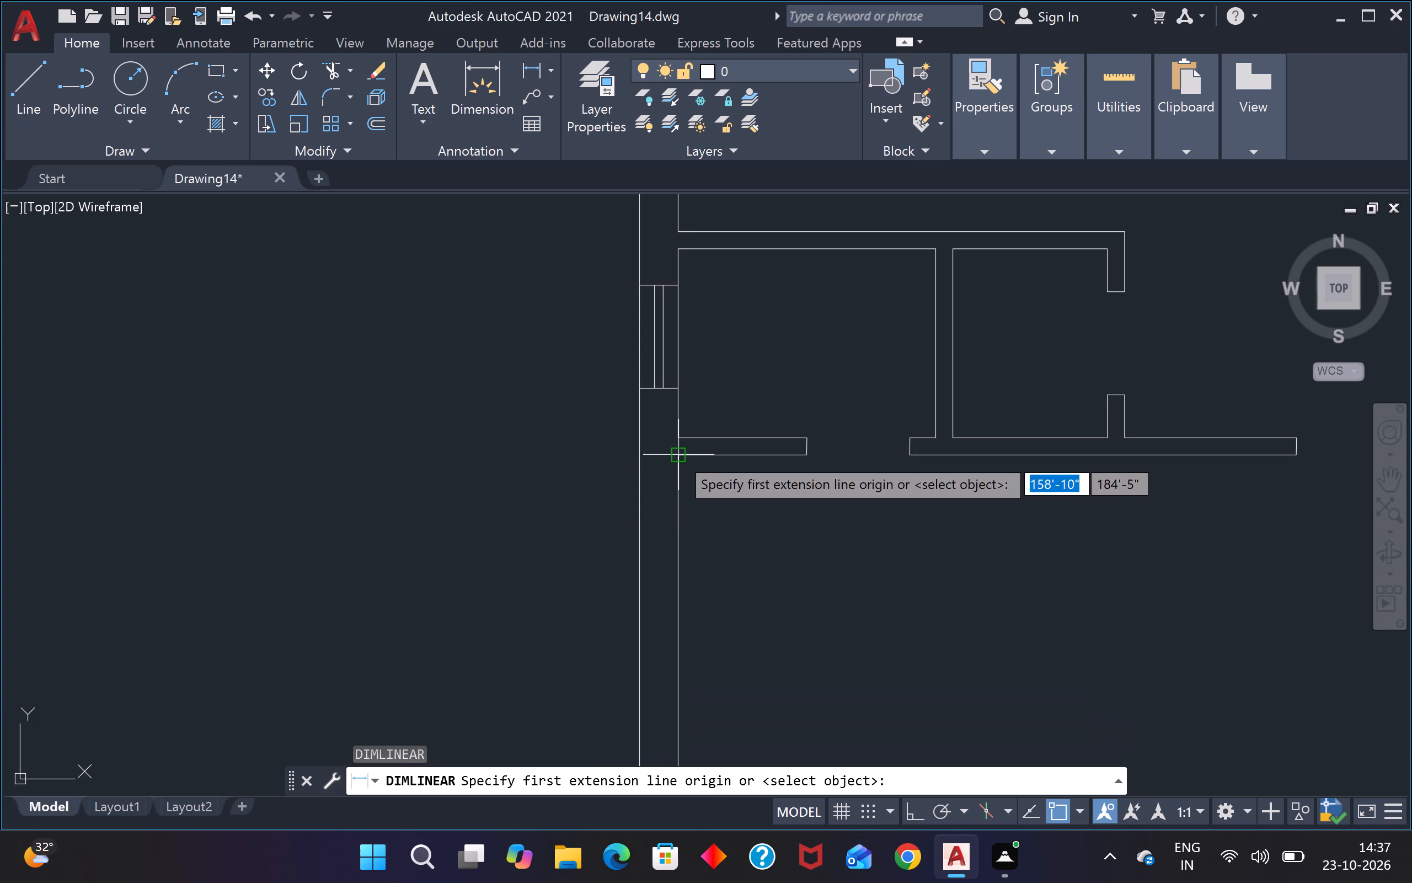
pyautogui.click(678, 455)
pyautogui.scroll(-3, 677, 467)
pyautogui.scroll(2, 667, 562)
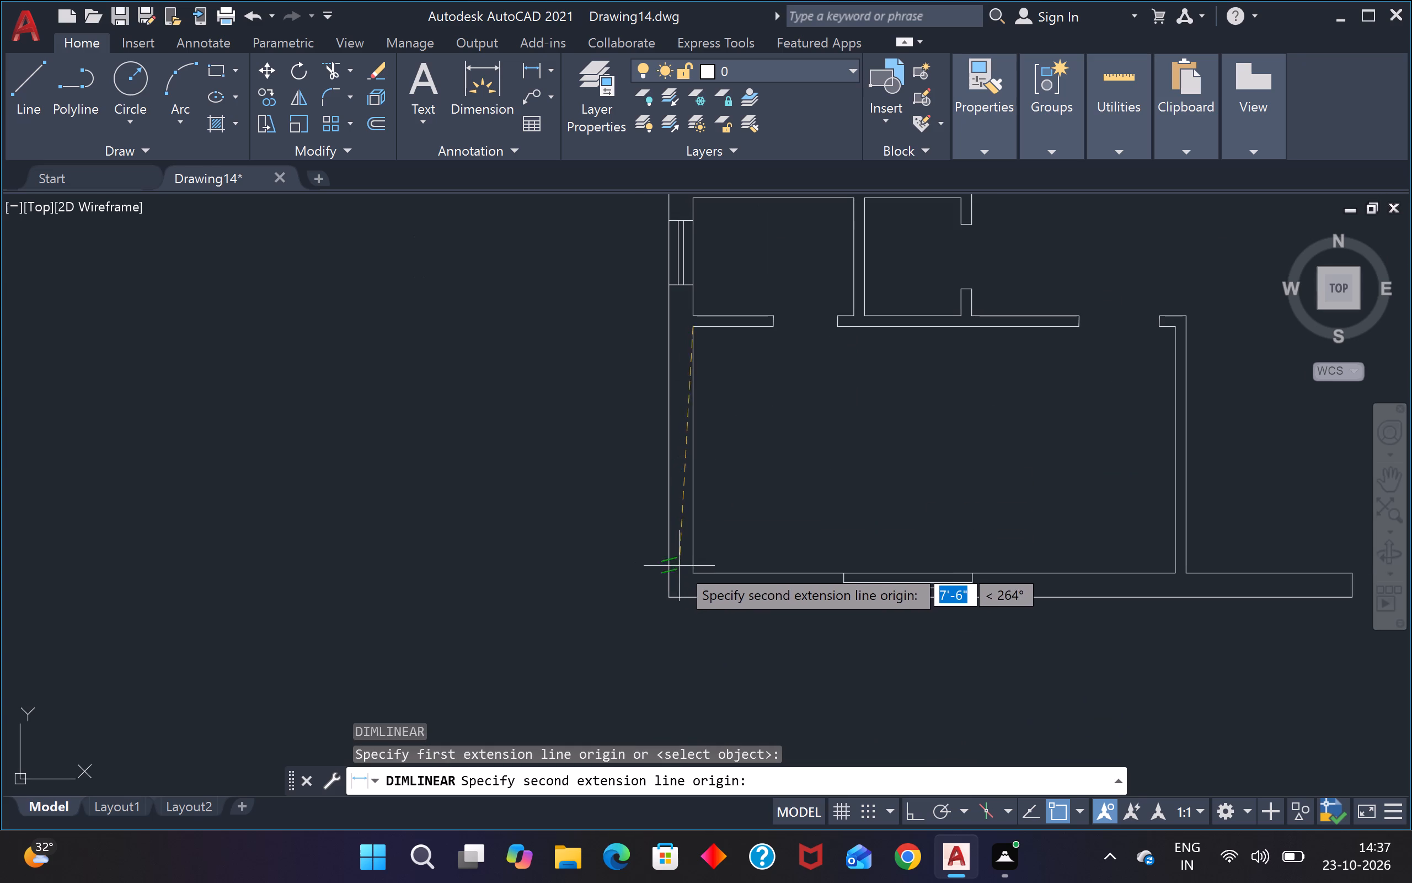
pyautogui.click(691, 567)
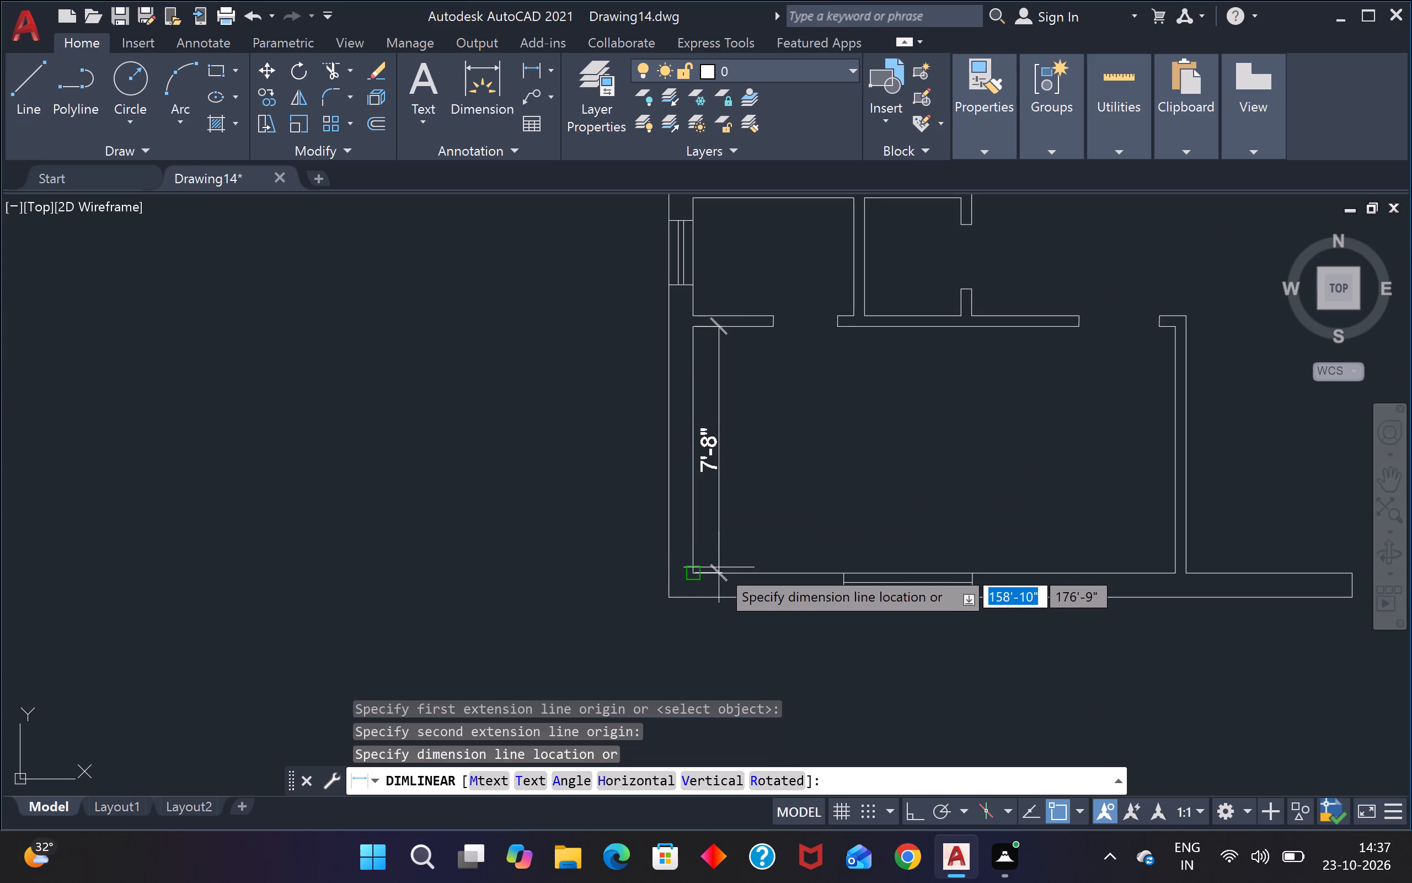
pyautogui.press('Escape')
# Draw a rectangle 21" wide and 7'6" high in the empty space to the left of the plan.
pyautogui.scroll(-5, 735, 503)
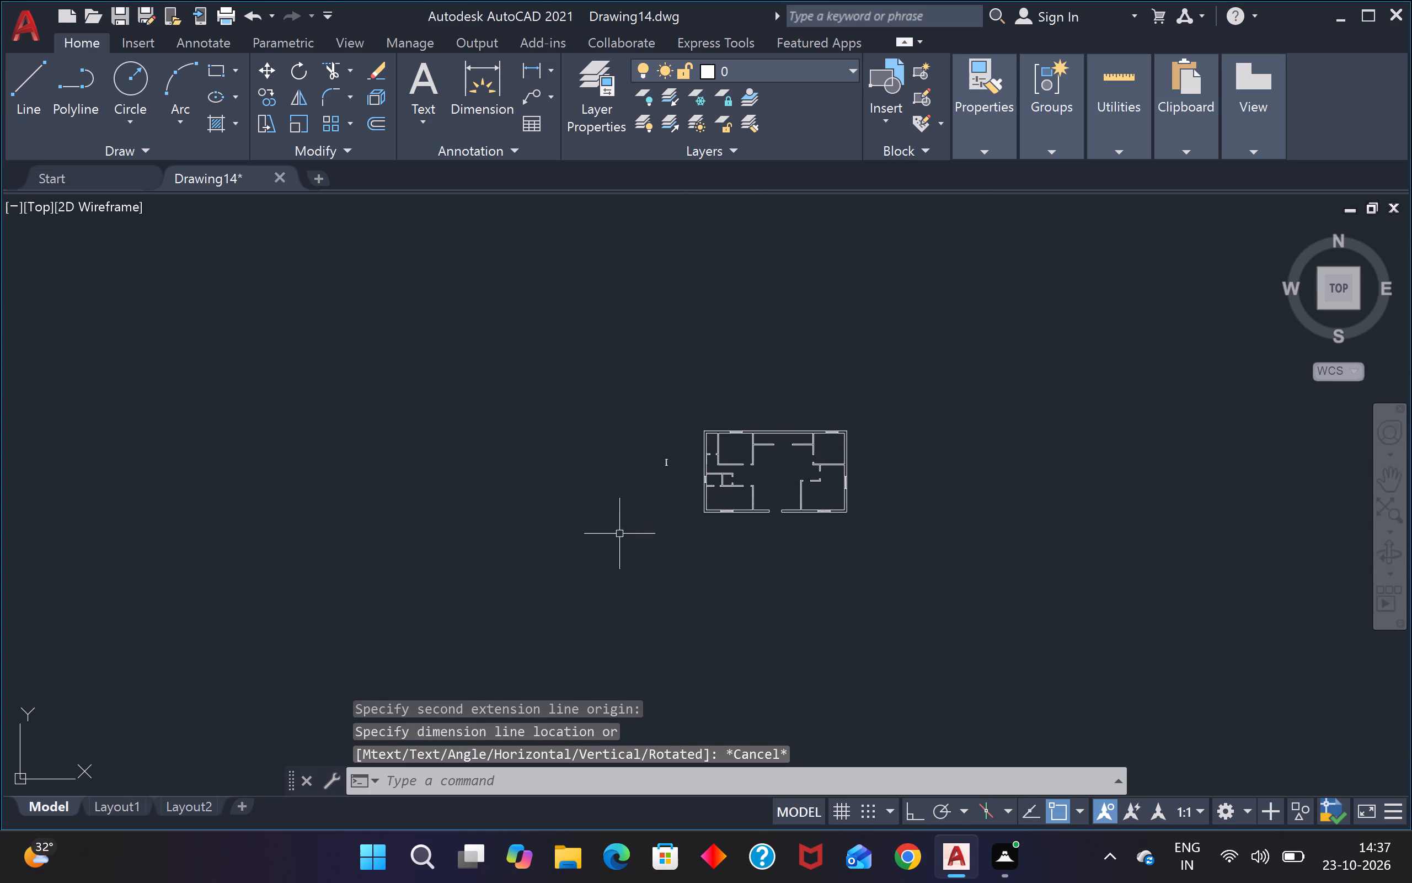
pyautogui.press('Escape')
pyautogui.write('rec')
pyautogui.press('space')
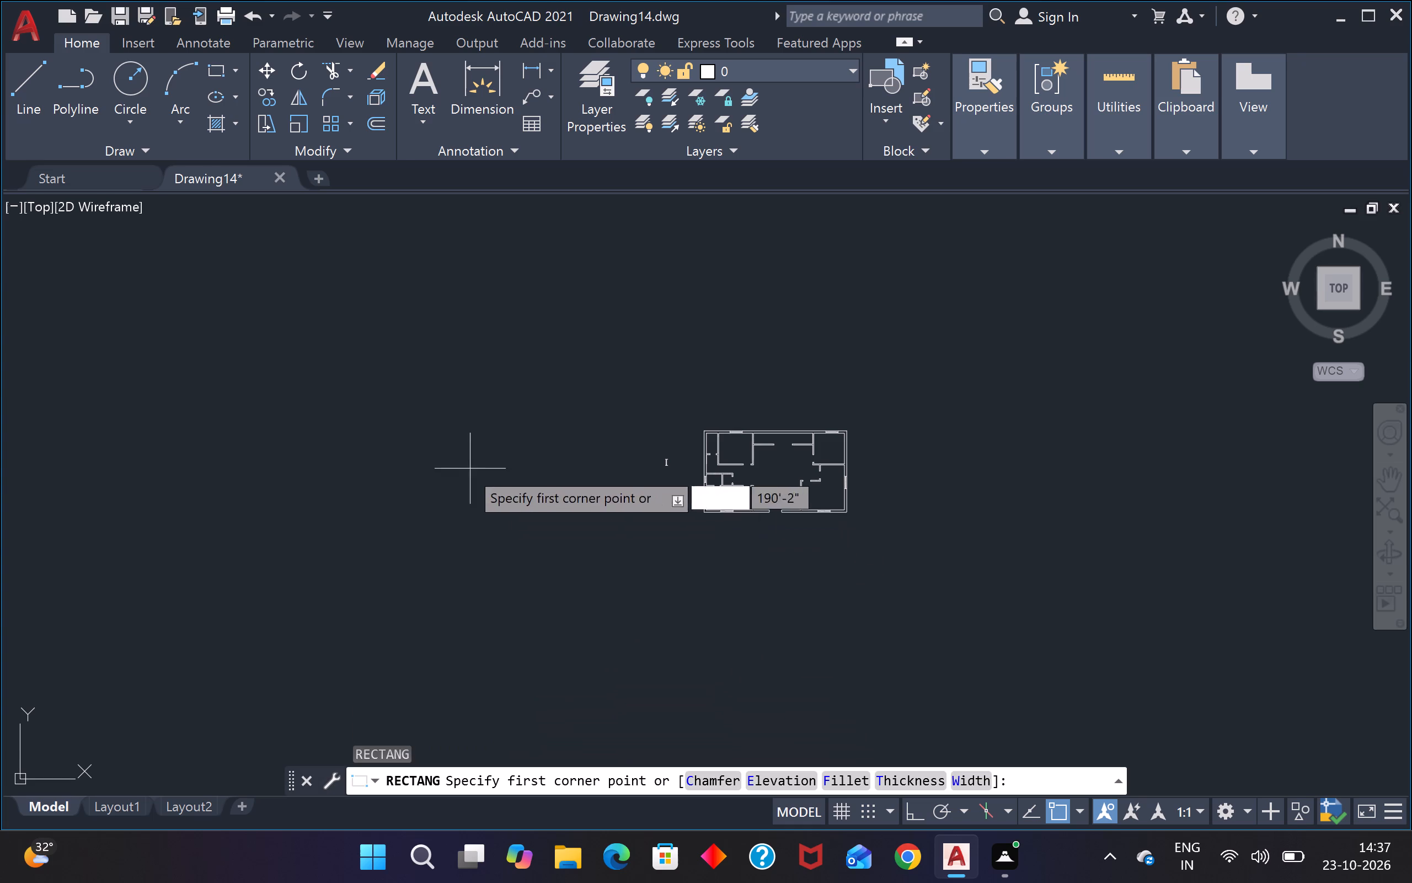
pyautogui.click(399, 483)
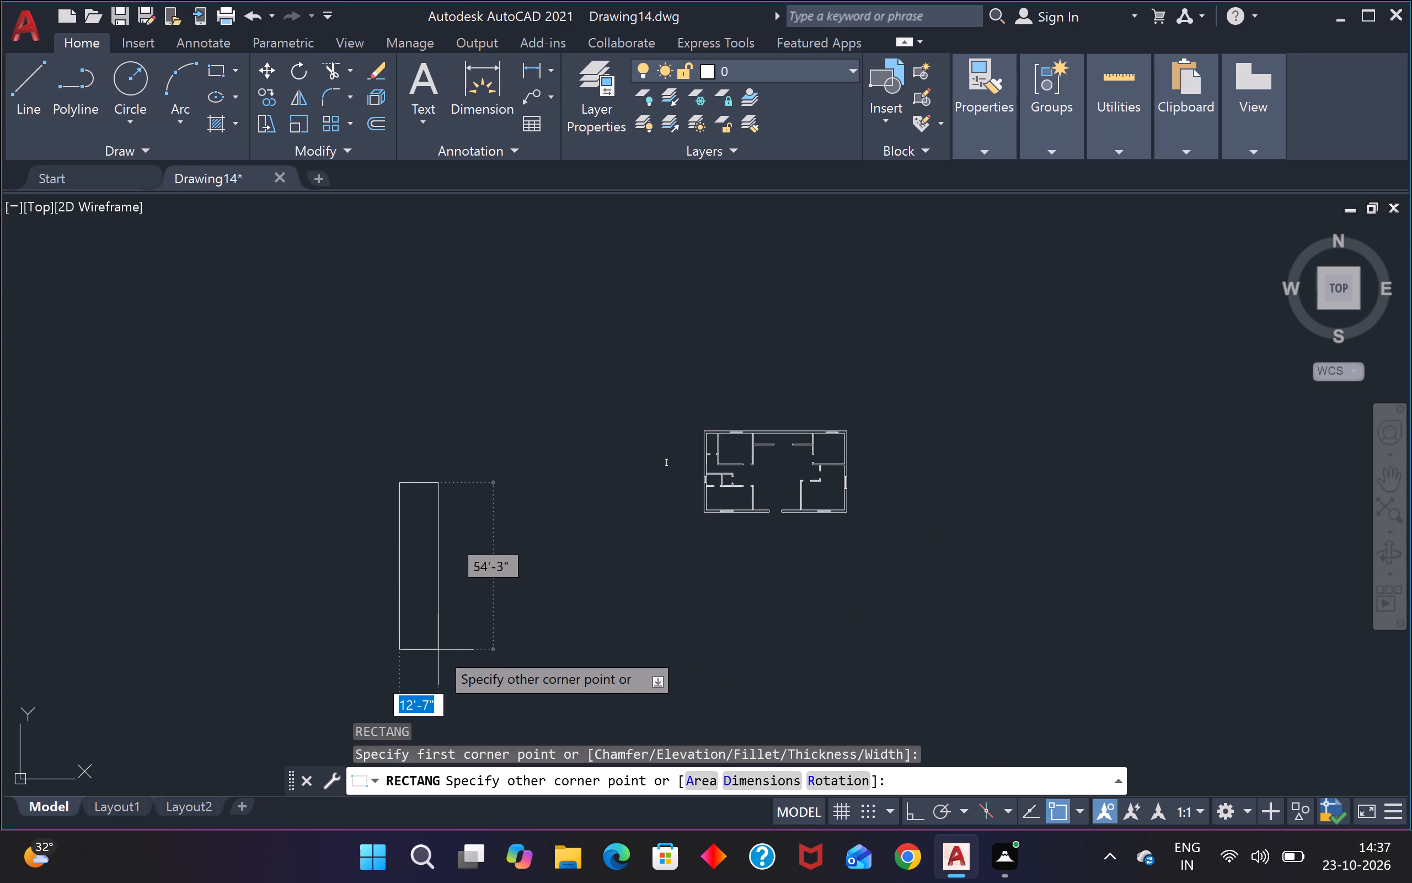
pyautogui.write('21"')
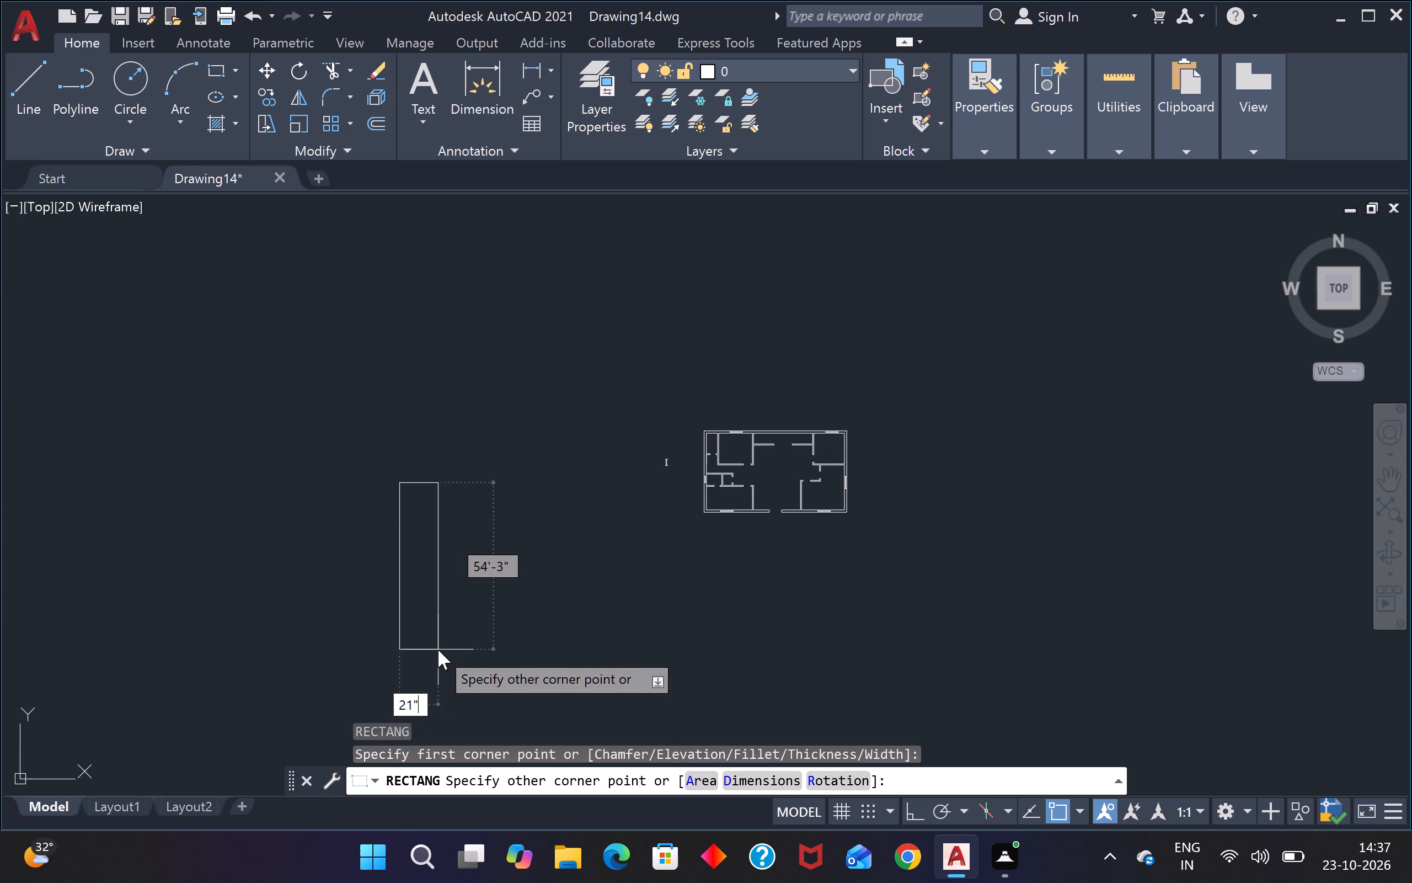
pyautogui.press('Tab')
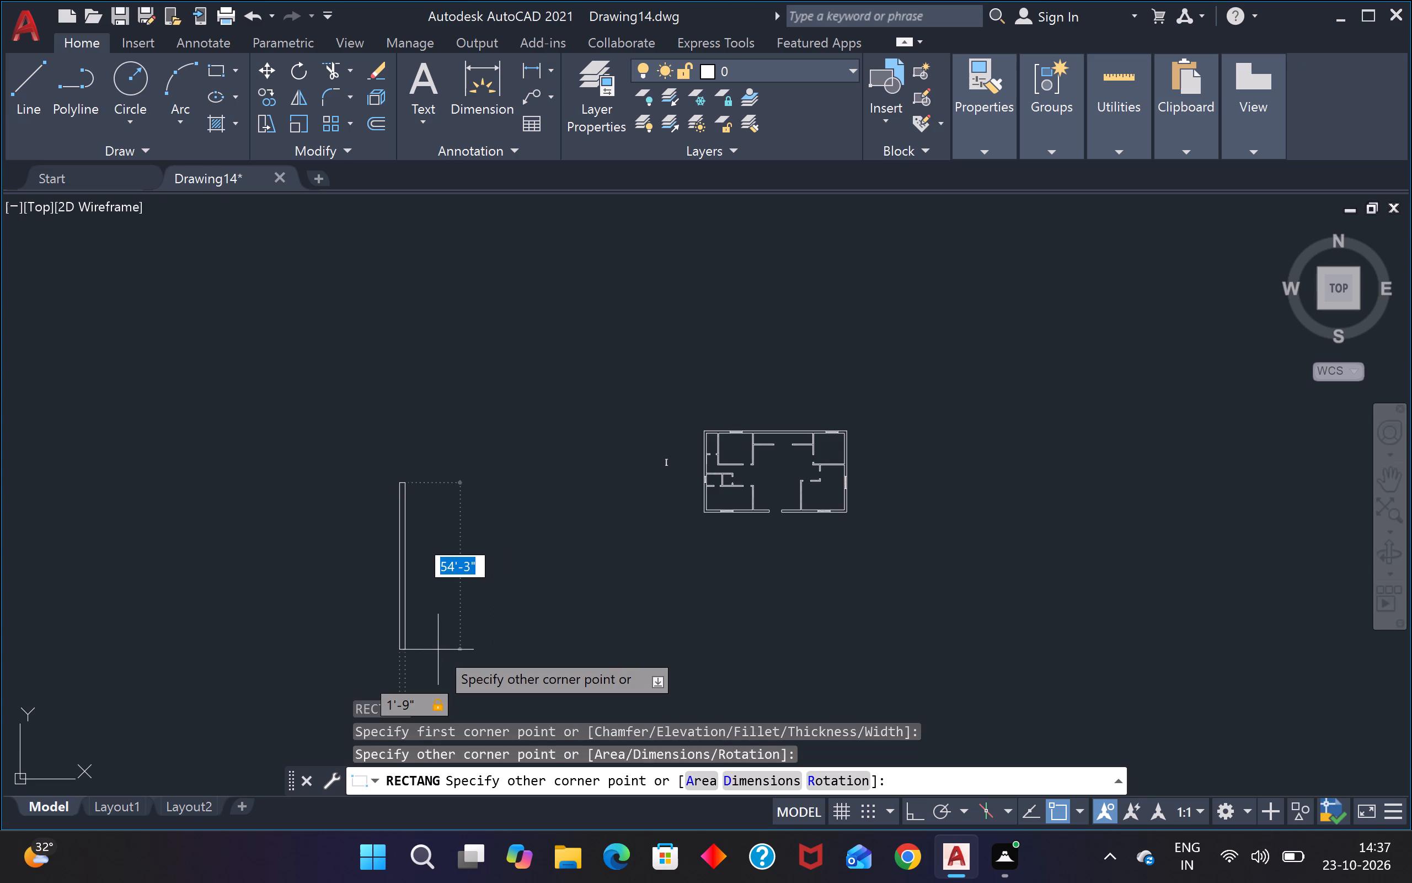
pyautogui.write("7'")
pyautogui.write('6"')
pyautogui.press('Return')
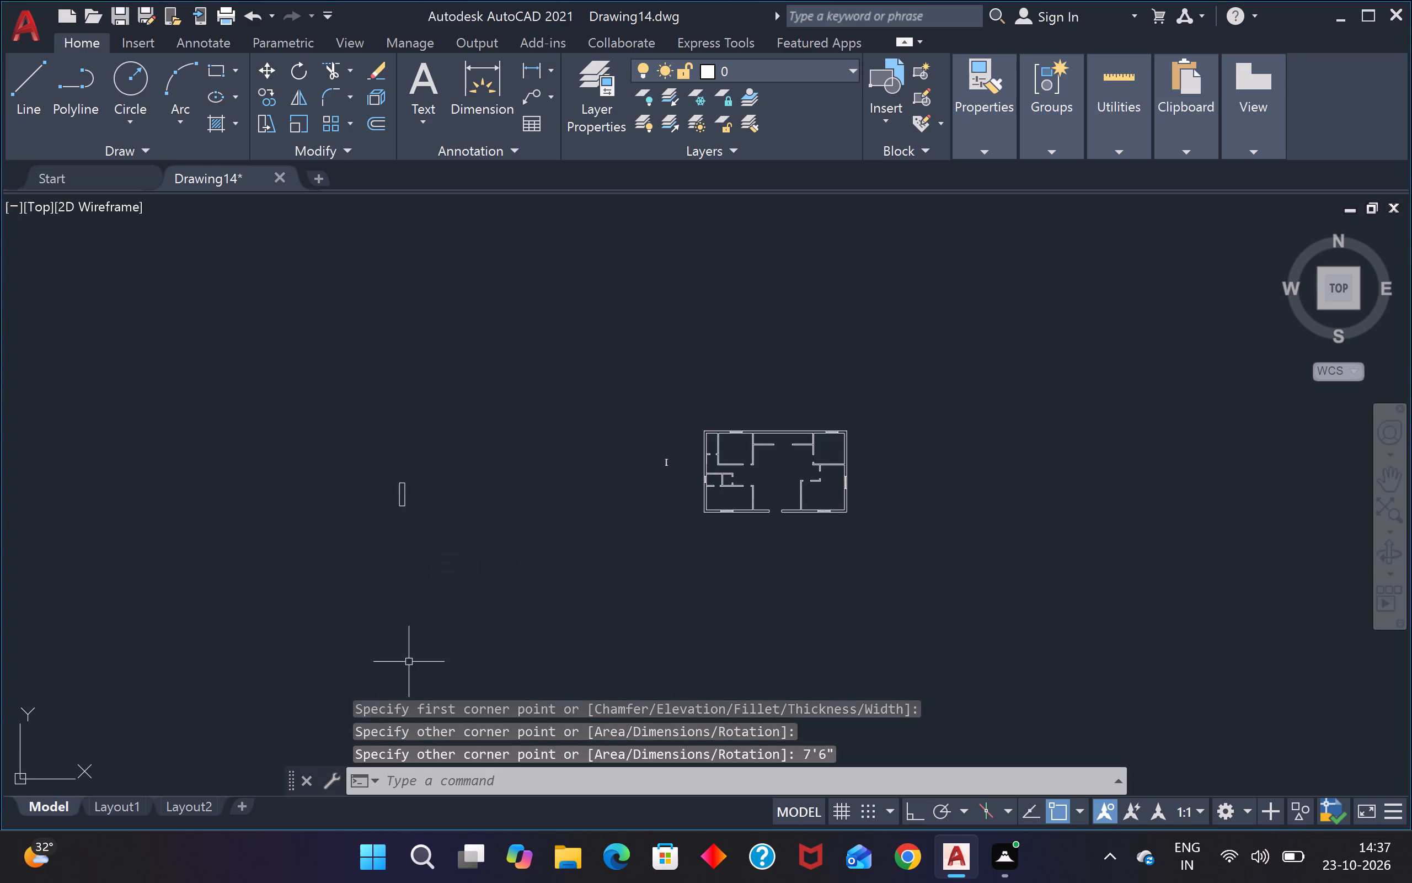
# Draw a vertical centre line in the new rectangle from its top edge's midpoint to its bottom edge's midpoint.
pyautogui.scroll(4, 390, 510)
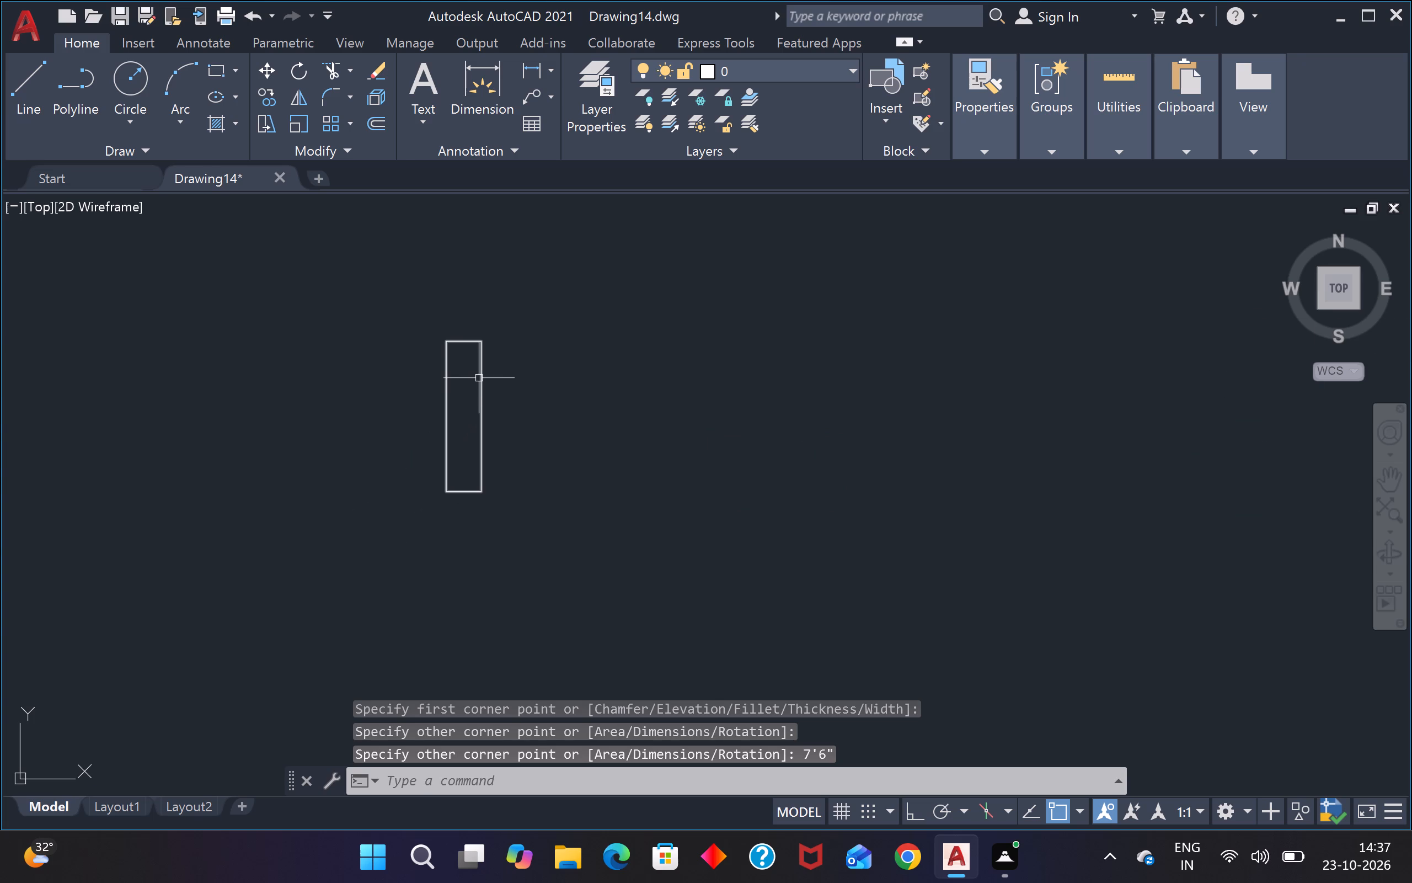
pyautogui.write('l')
pyautogui.press('space')
pyautogui.scroll(2, 452, 359)
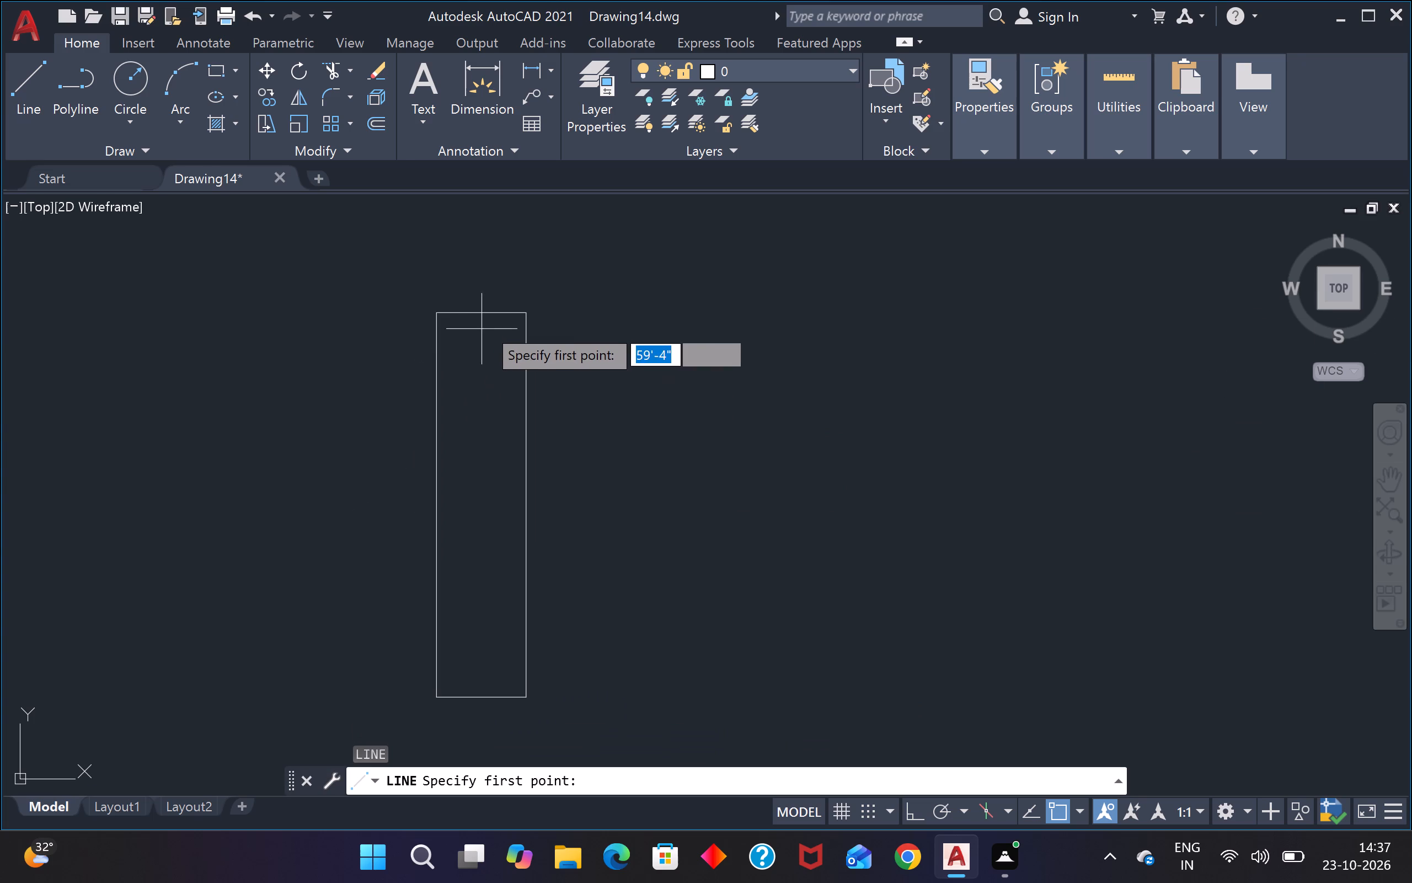
pyautogui.click(476, 308)
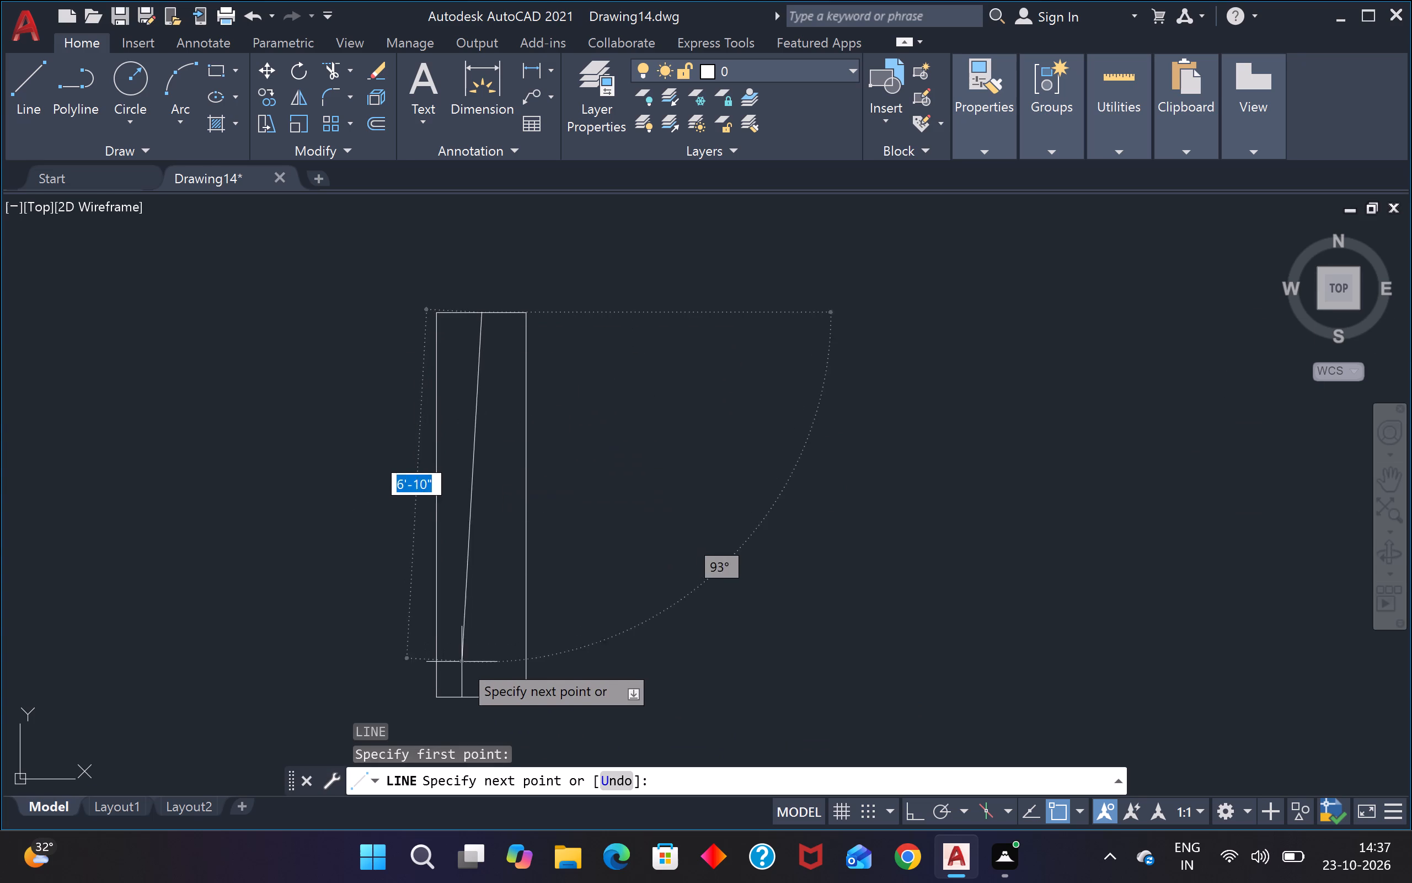
pyautogui.click(477, 701)
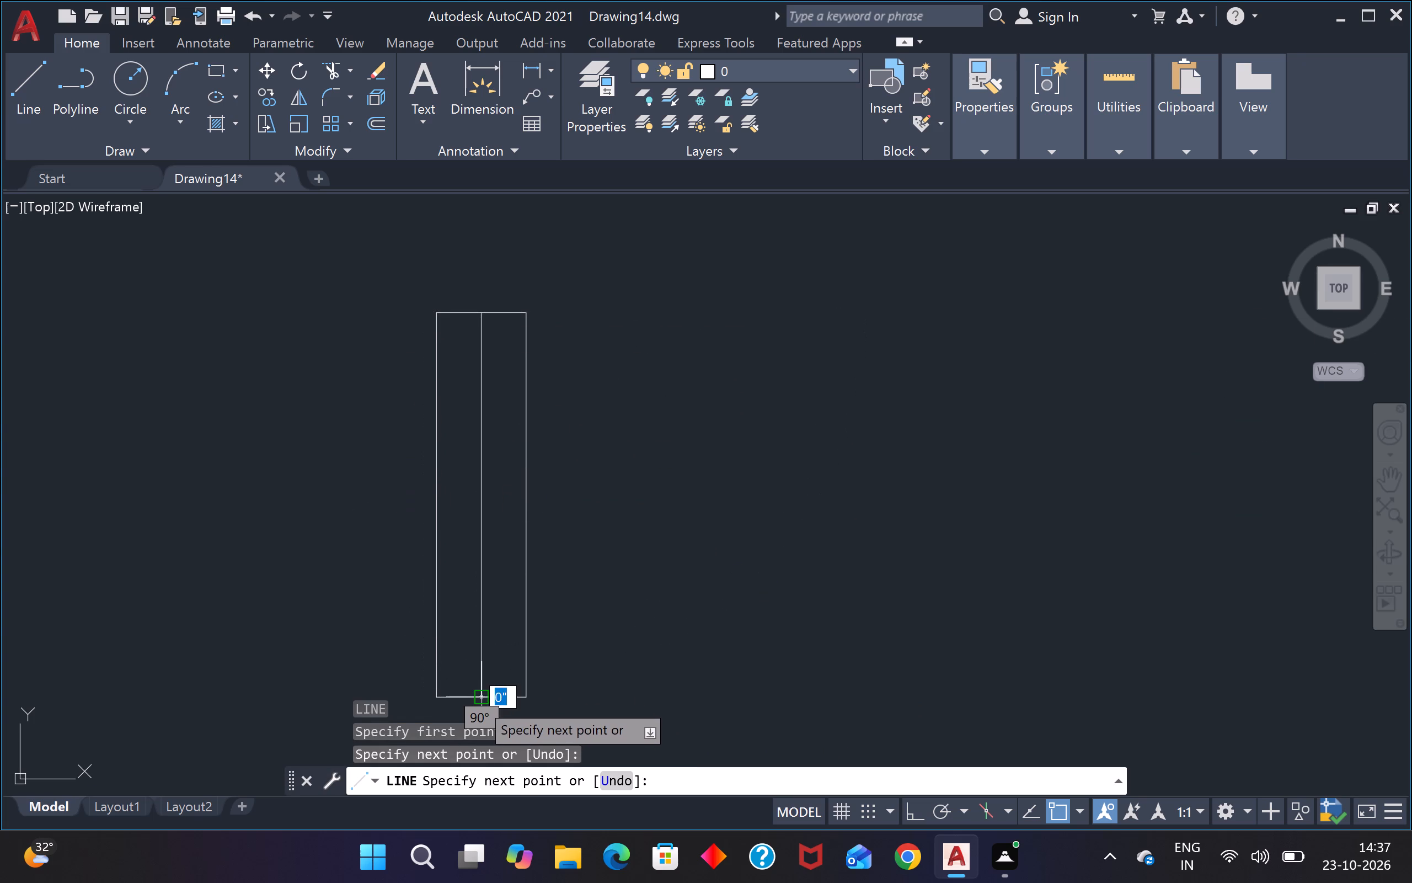
pyautogui.press('Escape')
# Explode the 21" by 7'6" rectangle into separate lines.
pyautogui.moveTo(568, 560); pyautogui.dragTo(561, 561)
pyautogui.click(500, 620)
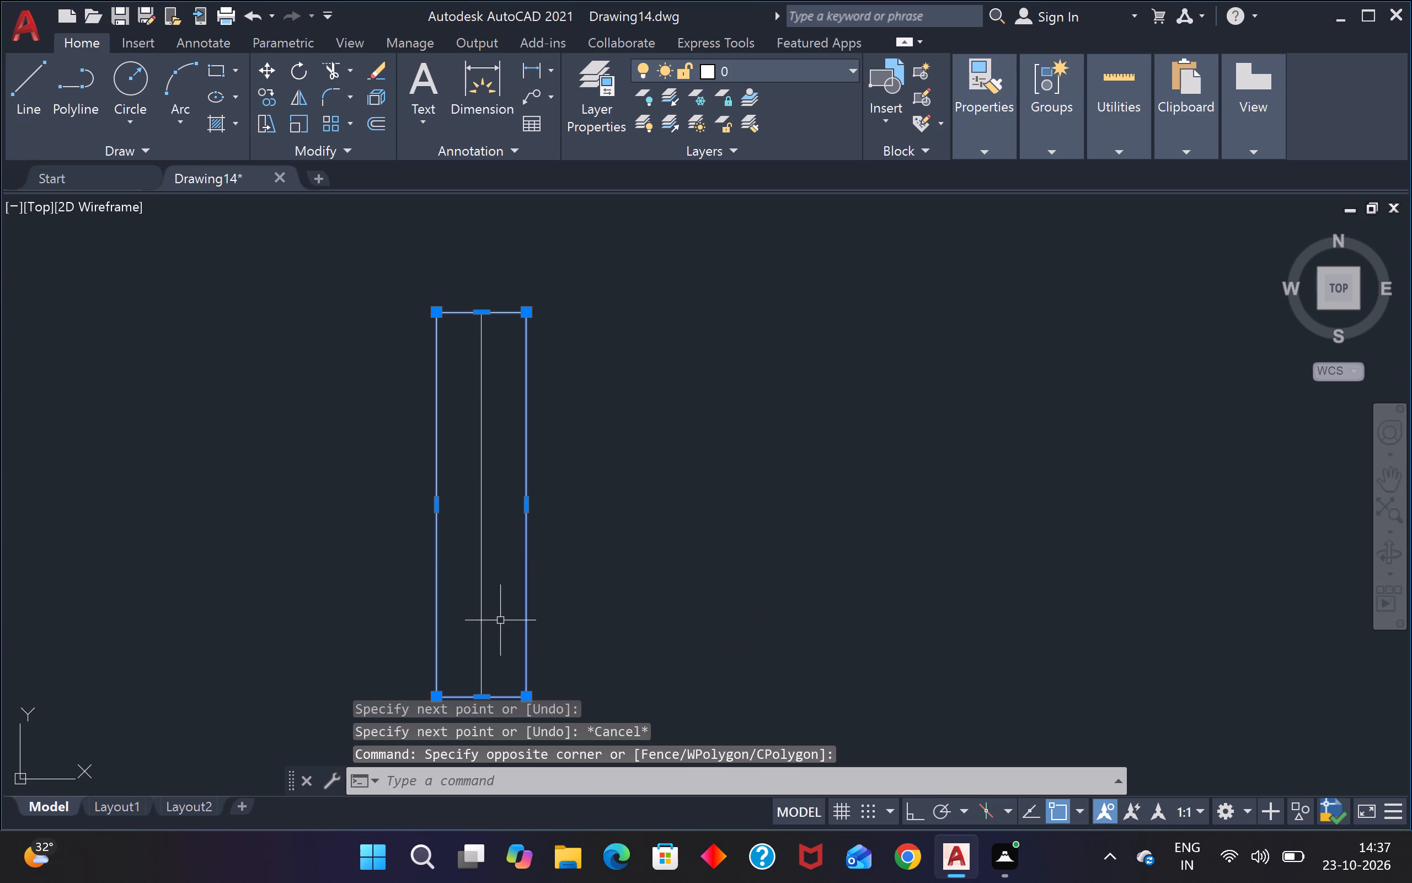
pyautogui.press('e')
pyautogui.press('x')
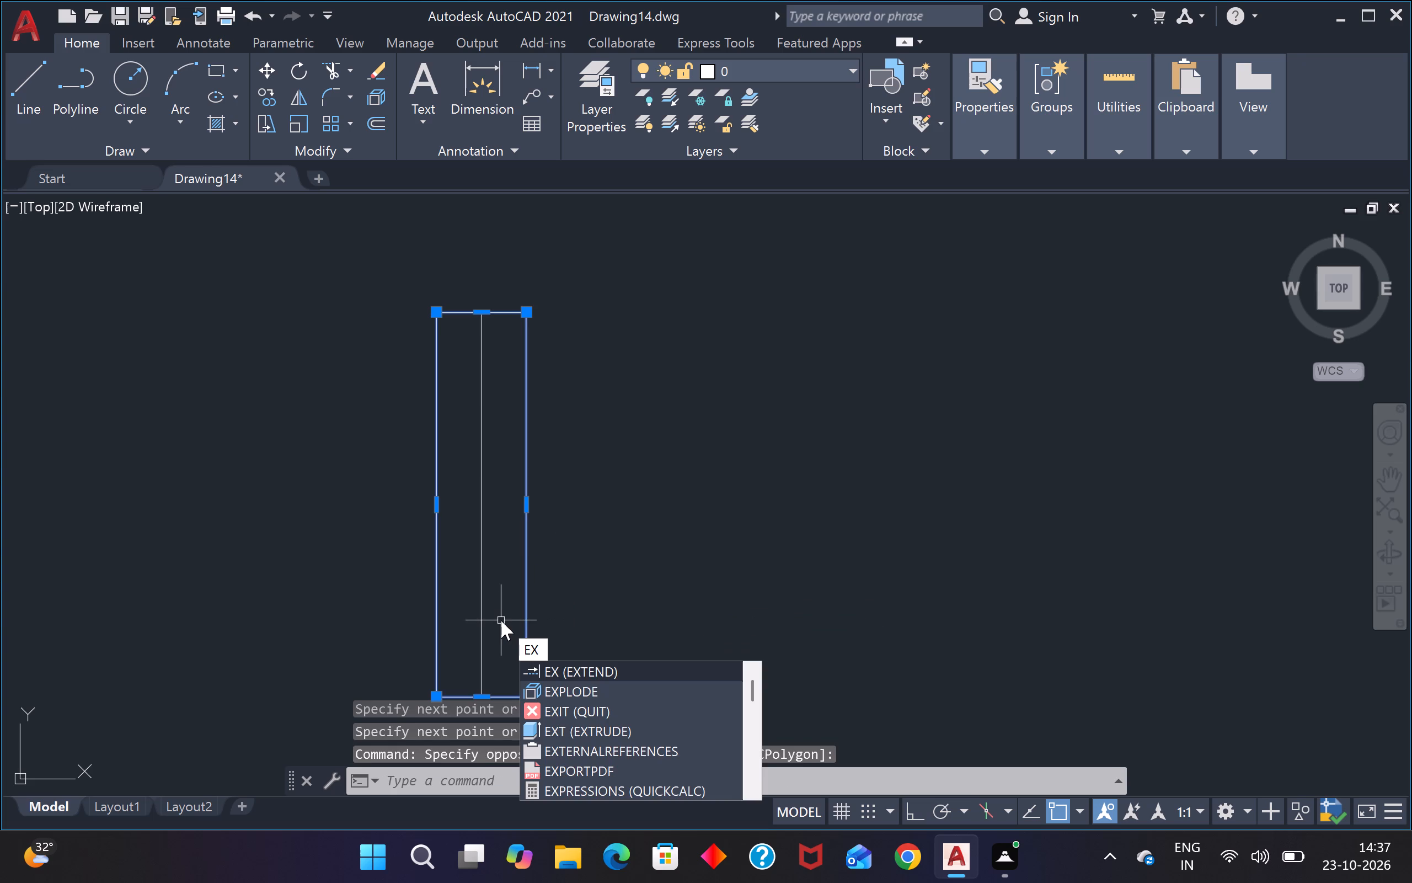
pyautogui.press('Down')
pyautogui.press('Return')
pyautogui.press('Escape')
pyautogui.press('Escape')
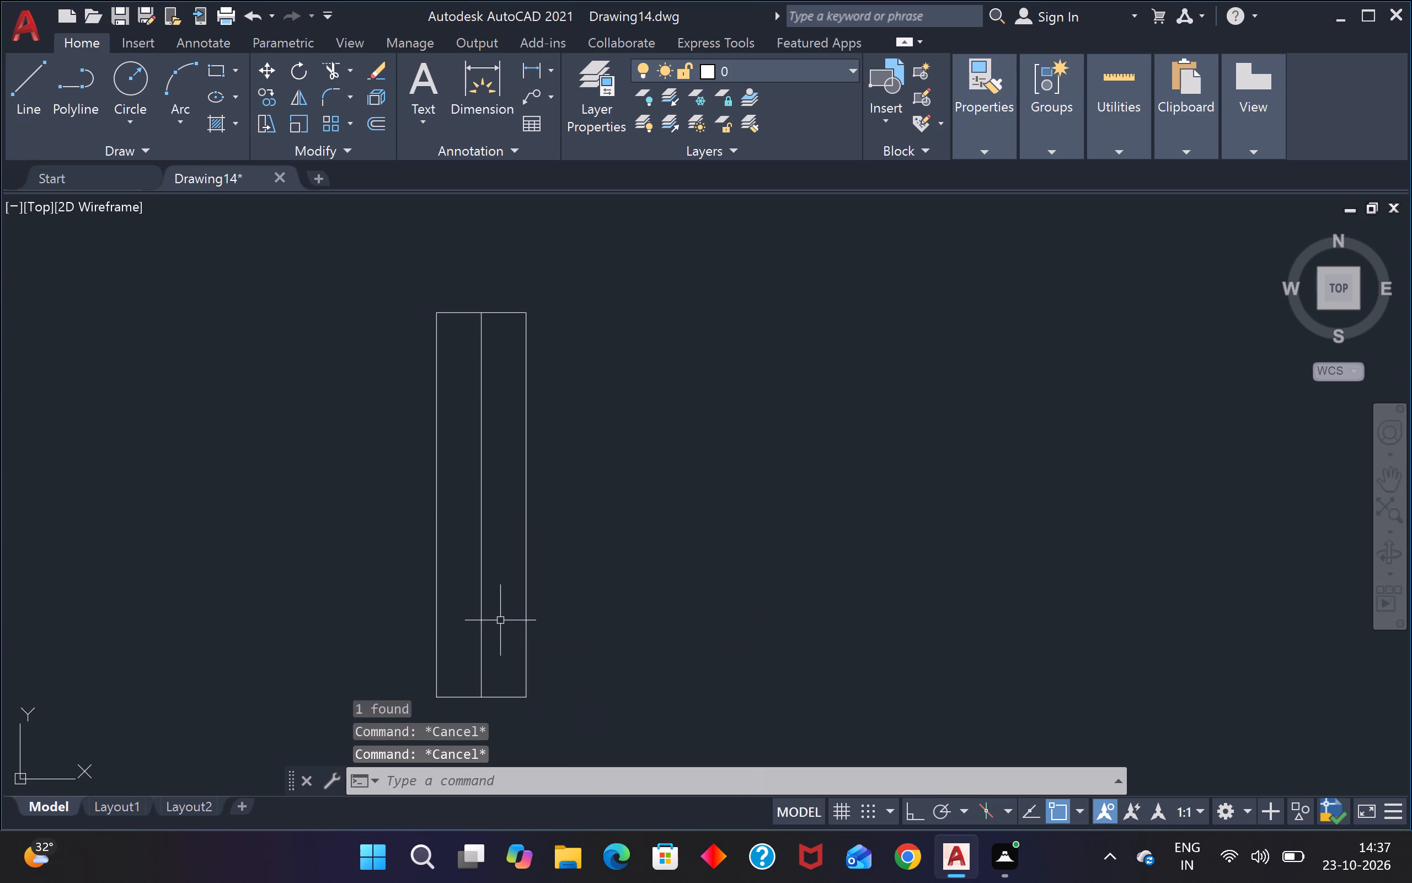
# Copy the rectangle's top edge as an array of 35 items, fitted from its top-right corner to its bottom-right corner.
pyautogui.click(510, 282)
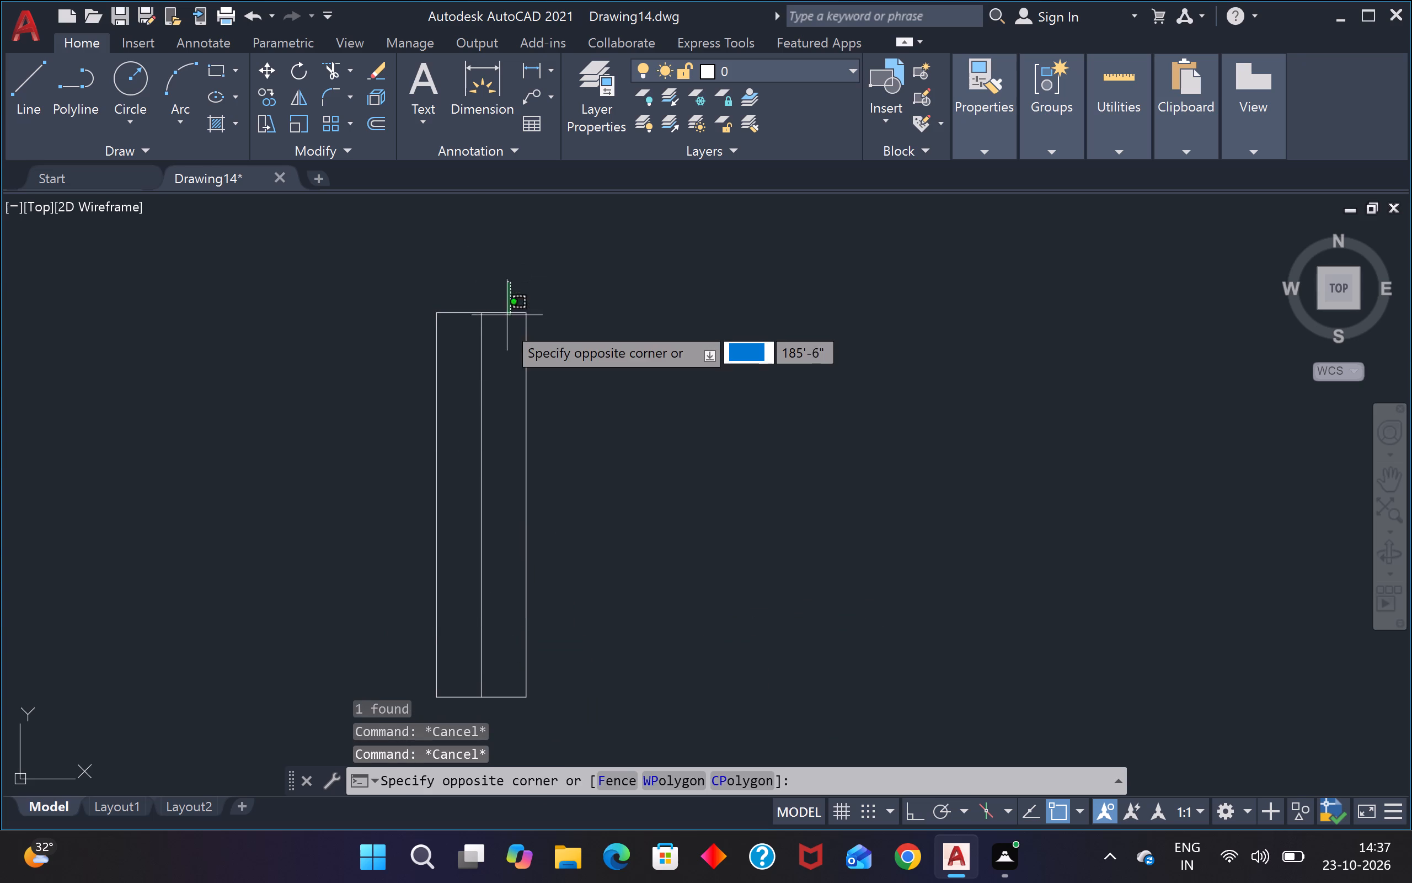
pyautogui.click(504, 327)
pyautogui.press('c')
pyautogui.press('o')
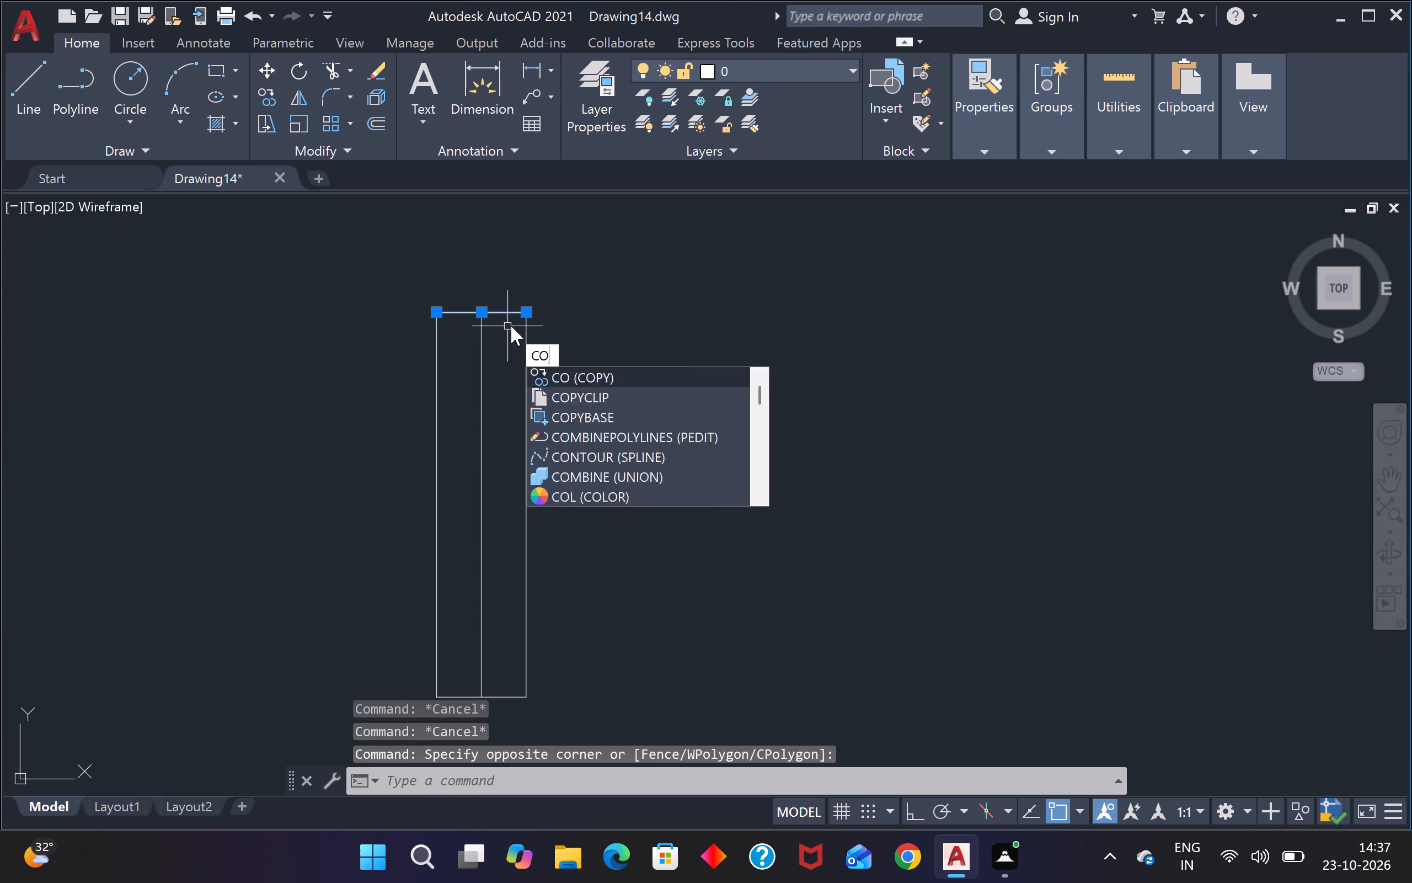
pyautogui.press('Return')
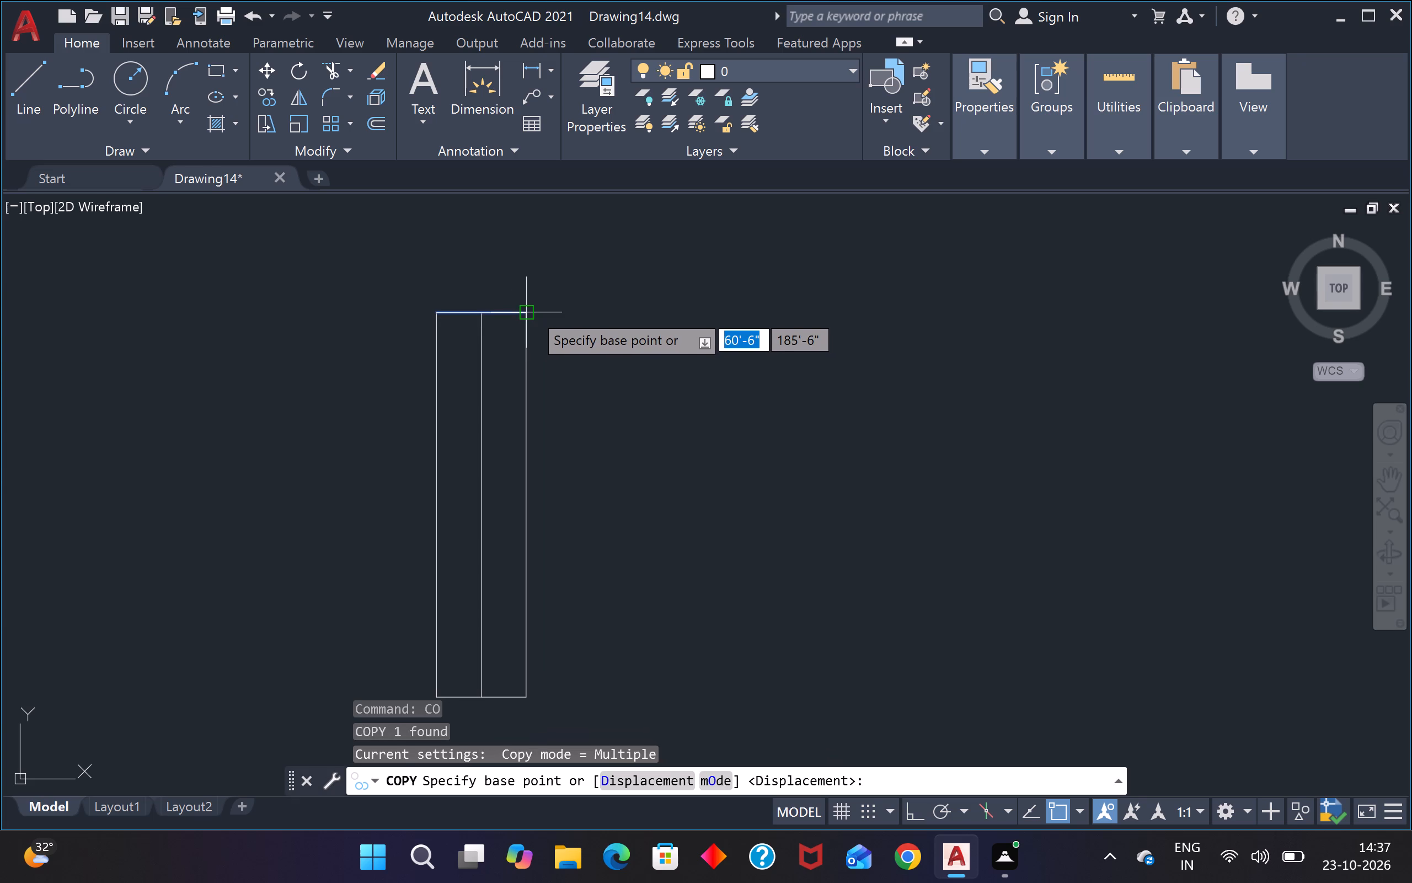
pyautogui.click(530, 311)
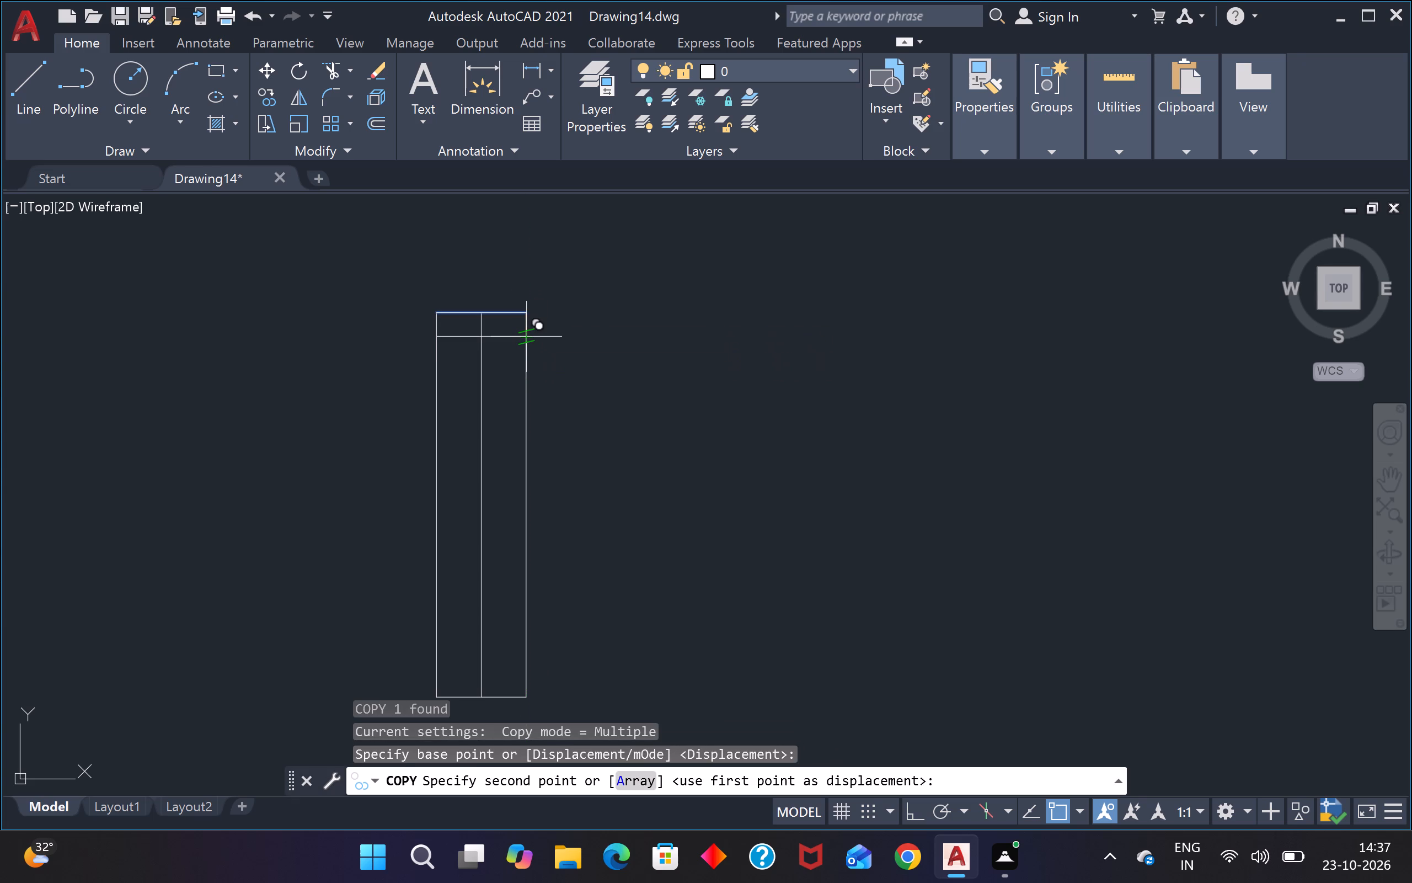
pyautogui.write('a')
pyautogui.press('space')
pyautogui.write('35')
pyautogui.press('Return')
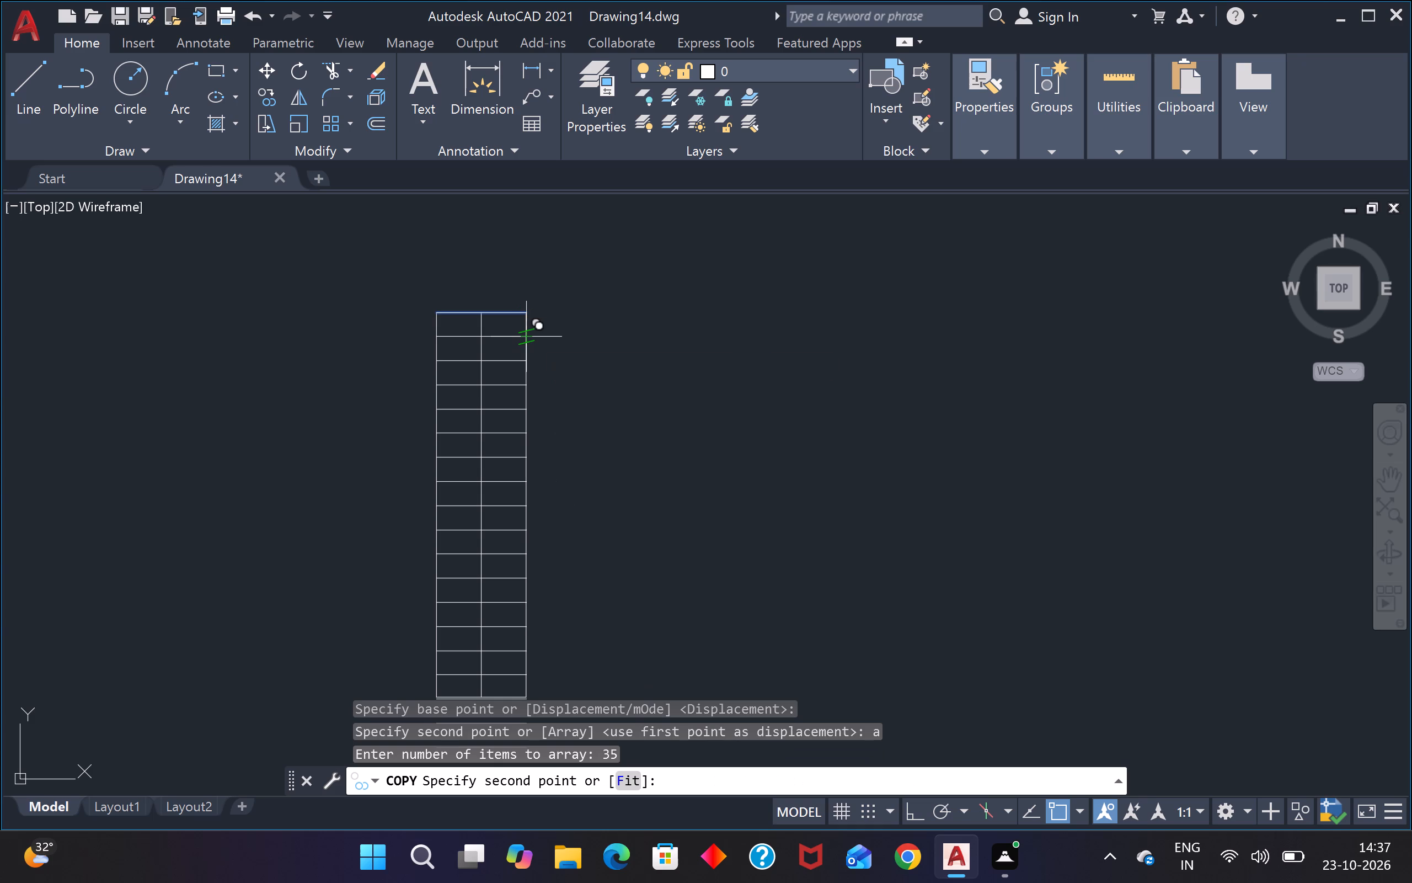
pyautogui.write('f')
pyautogui.press('space')
pyautogui.scroll(-2, 506, 504)
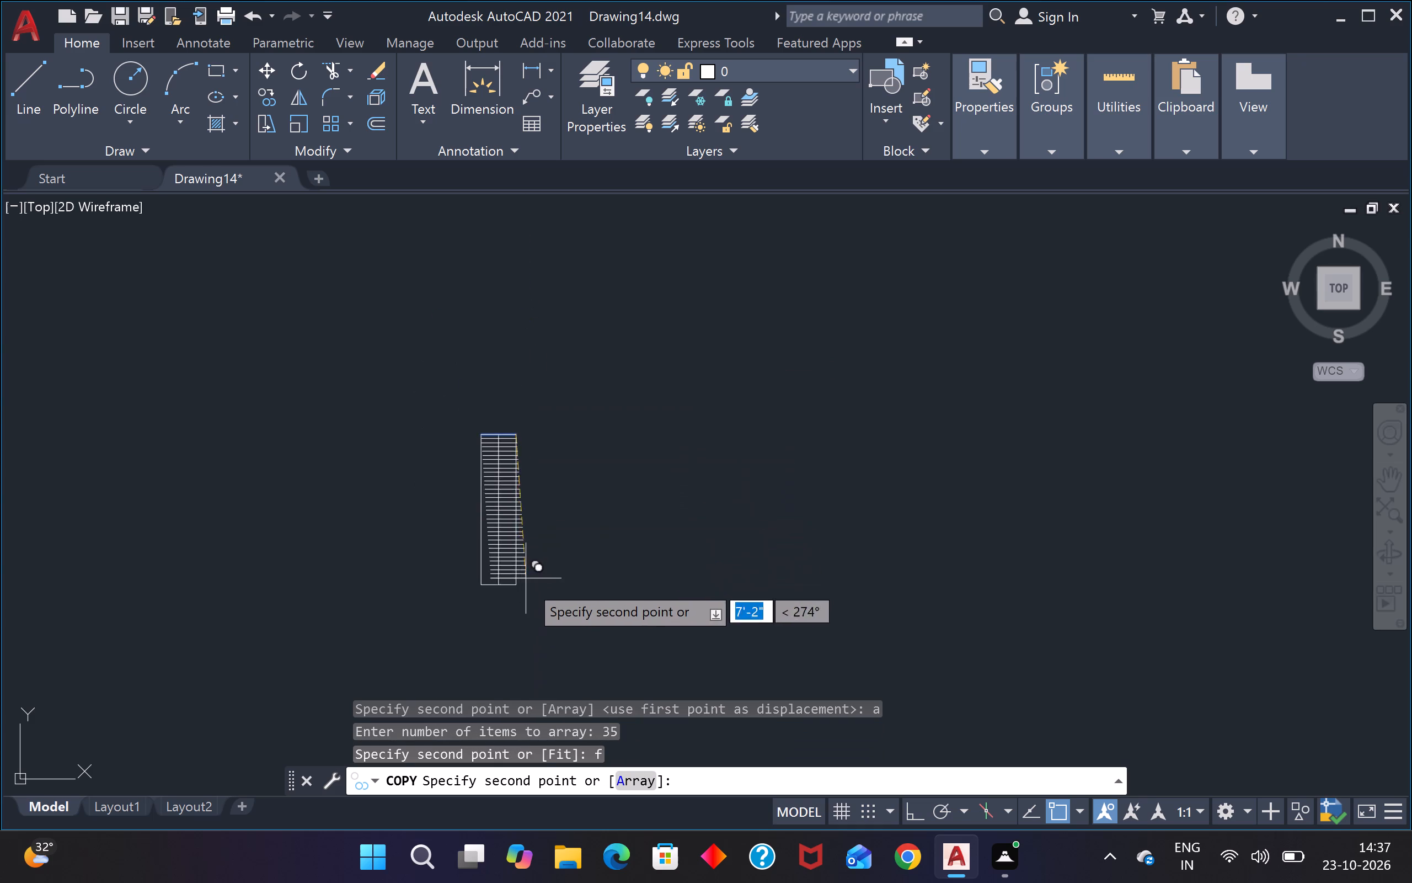
pyautogui.scroll(3, 514, 586)
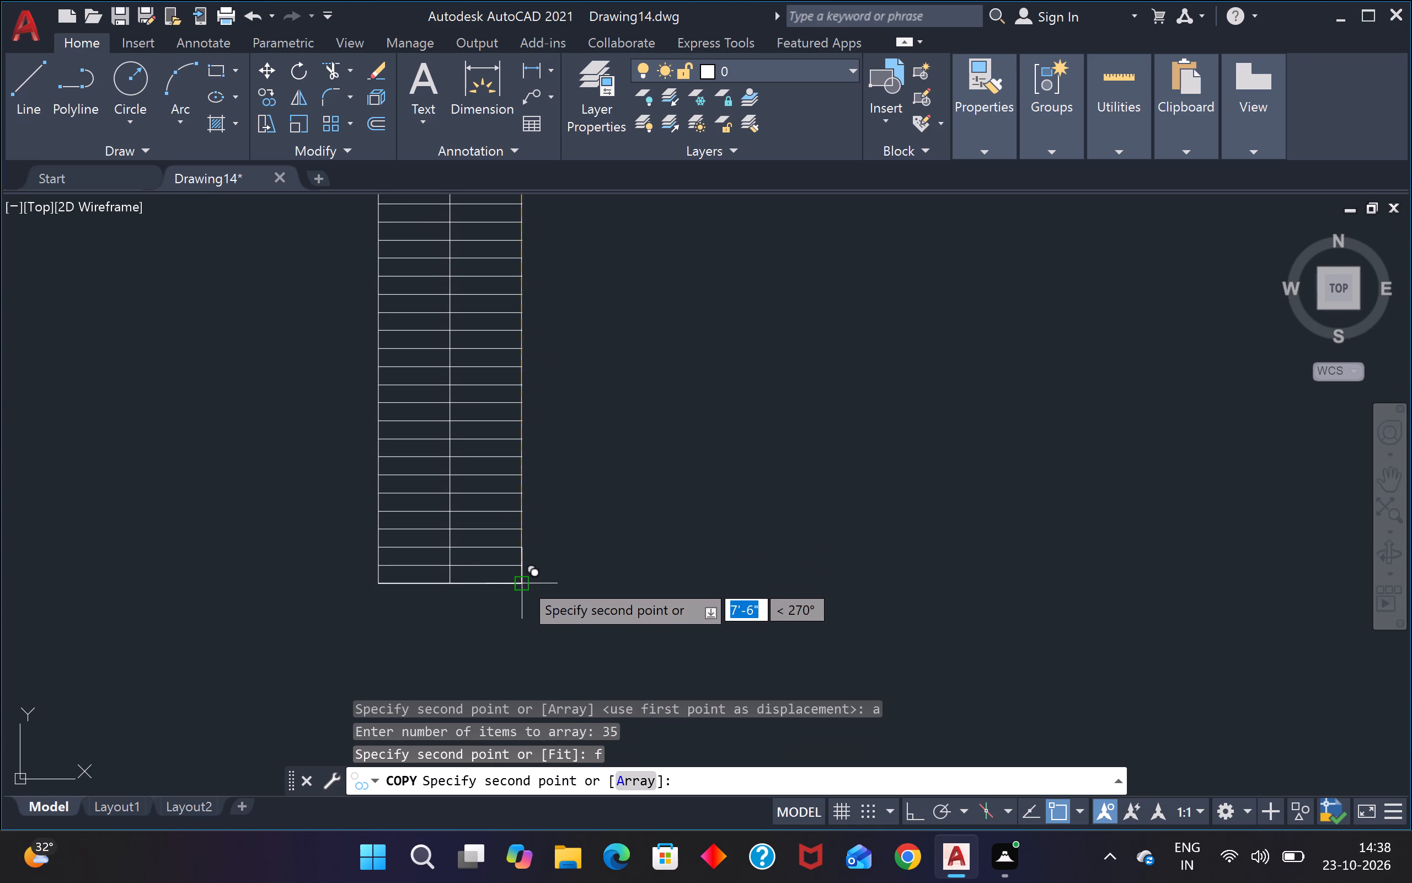
pyautogui.click(522, 581)
pyautogui.press('Escape')
# Offset both long vertical edges of the lined rectangle 2" towards its inside.
pyautogui.scroll(-2, 522, 581)
pyautogui.scroll(-2, 518, 471)
pyautogui.scroll(2, 516, 455)
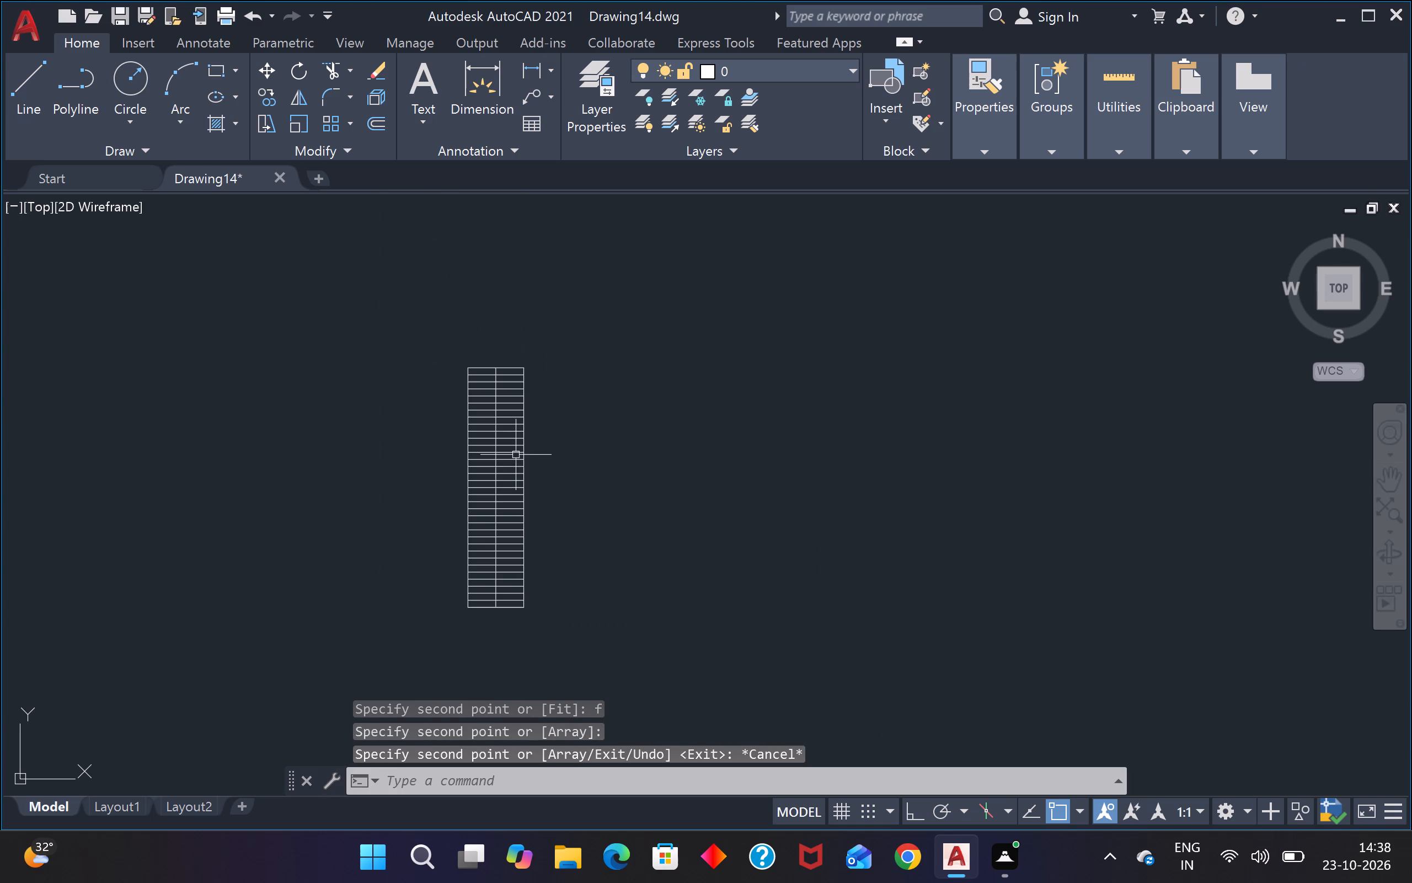
pyautogui.write('o')
pyautogui.press('space')
pyautogui.write('2"')
pyautogui.press('Return')
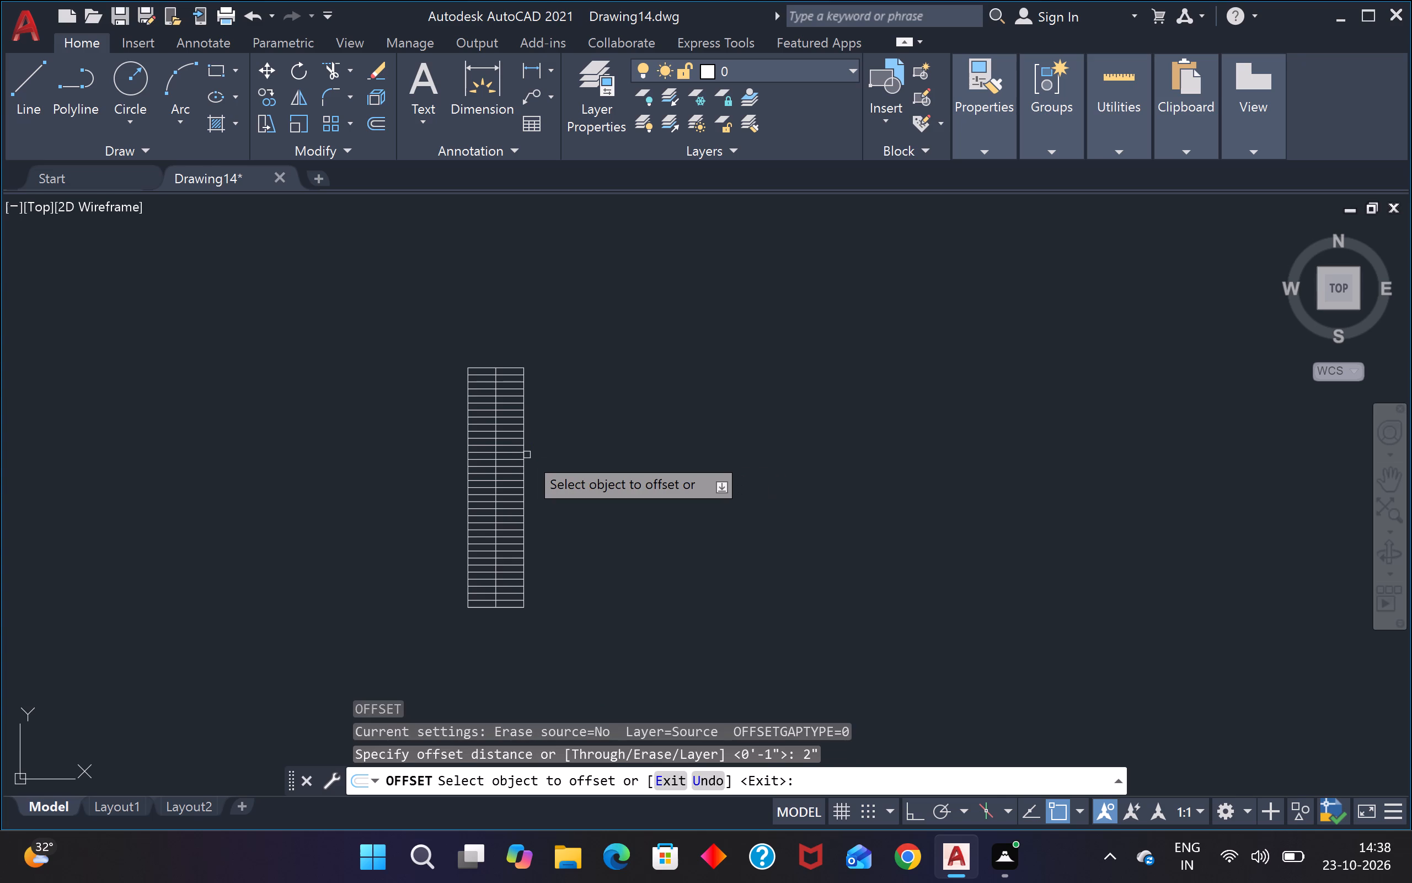
pyautogui.scroll(2, 527, 455)
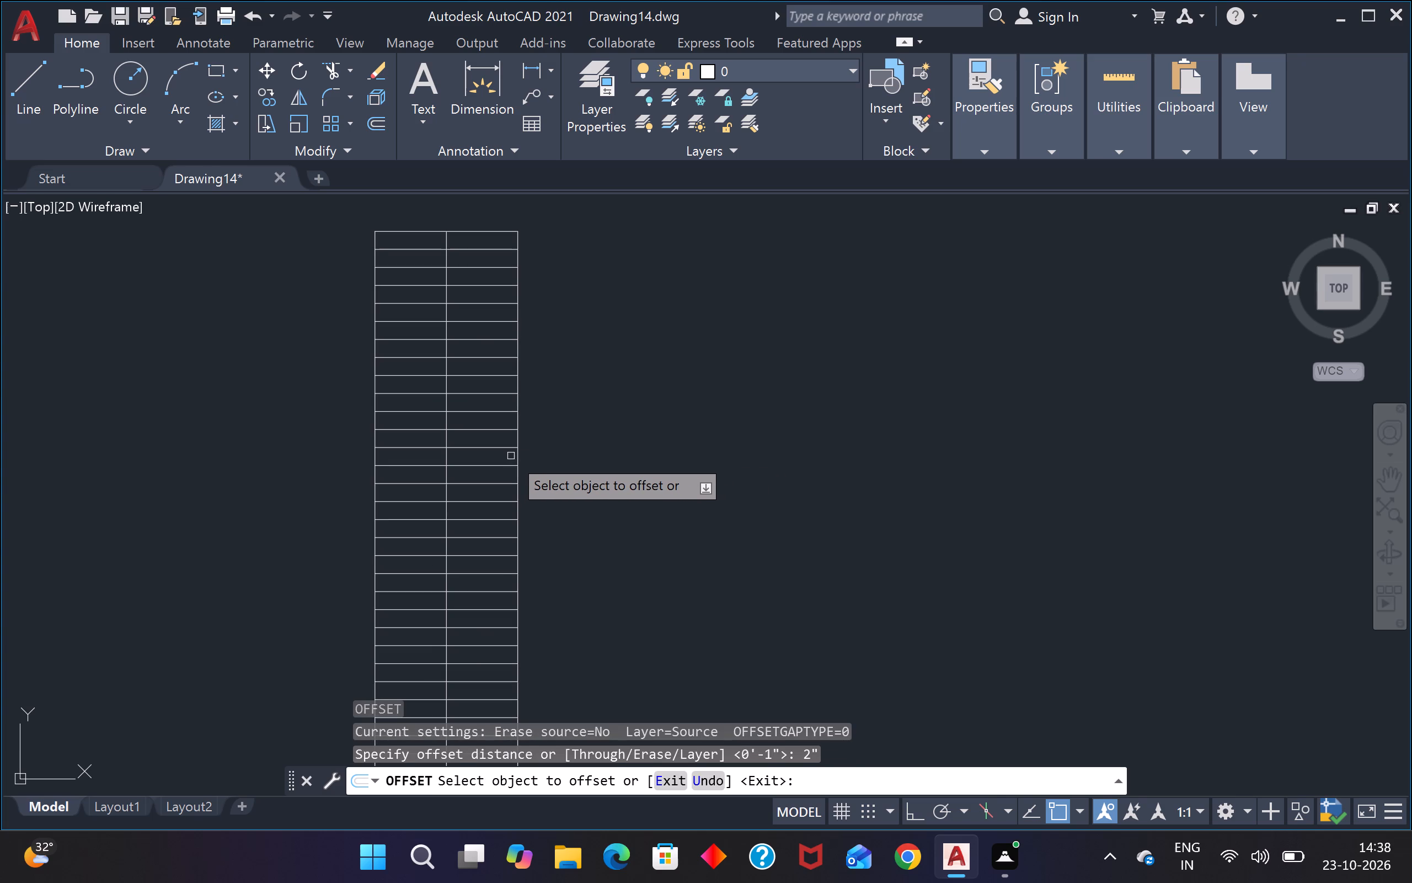
pyautogui.click(517, 459)
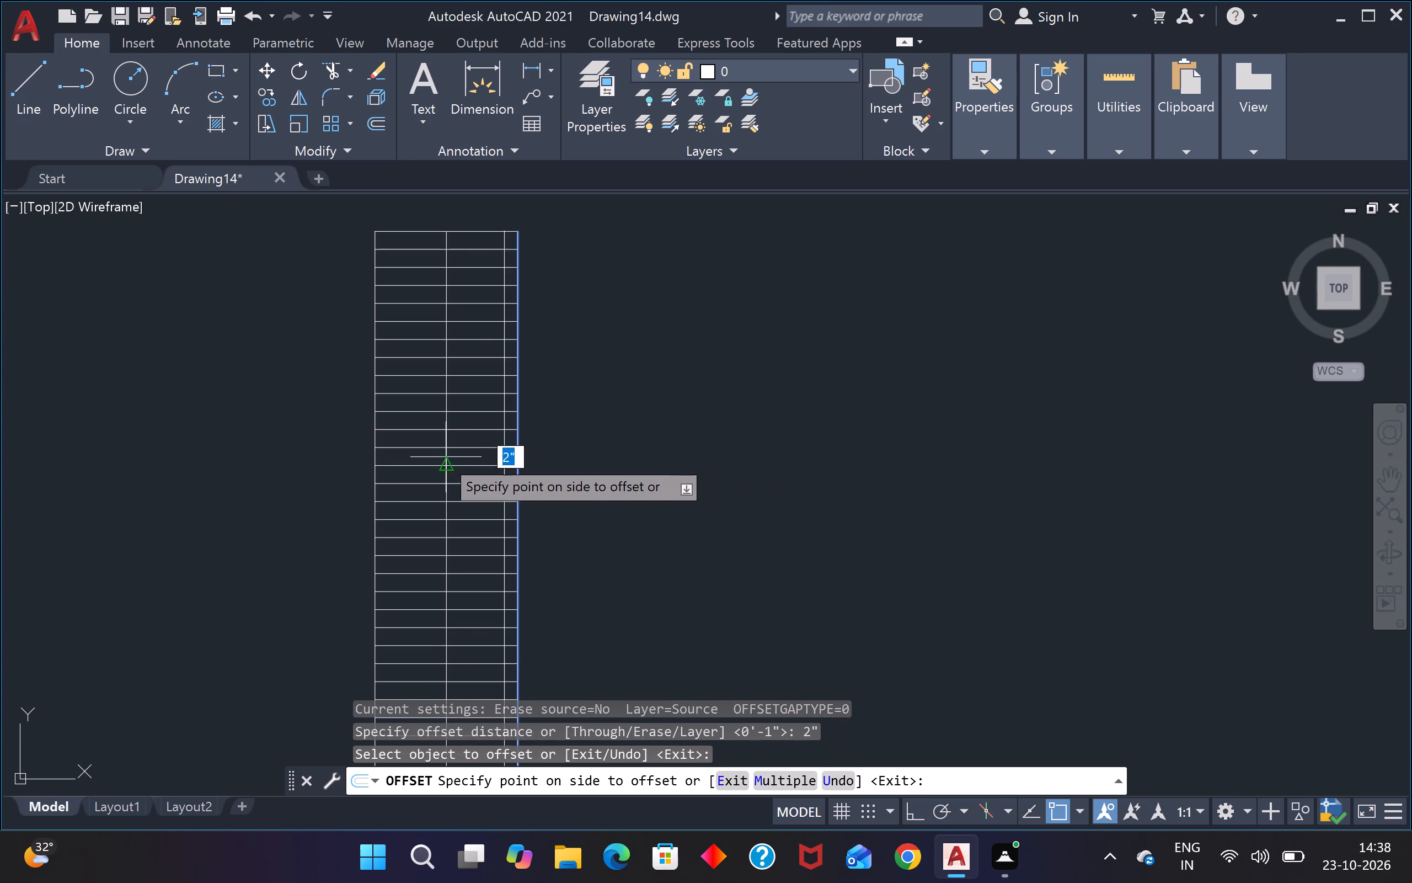
pyautogui.click(335, 450)
pyautogui.scroll(1, 375, 458)
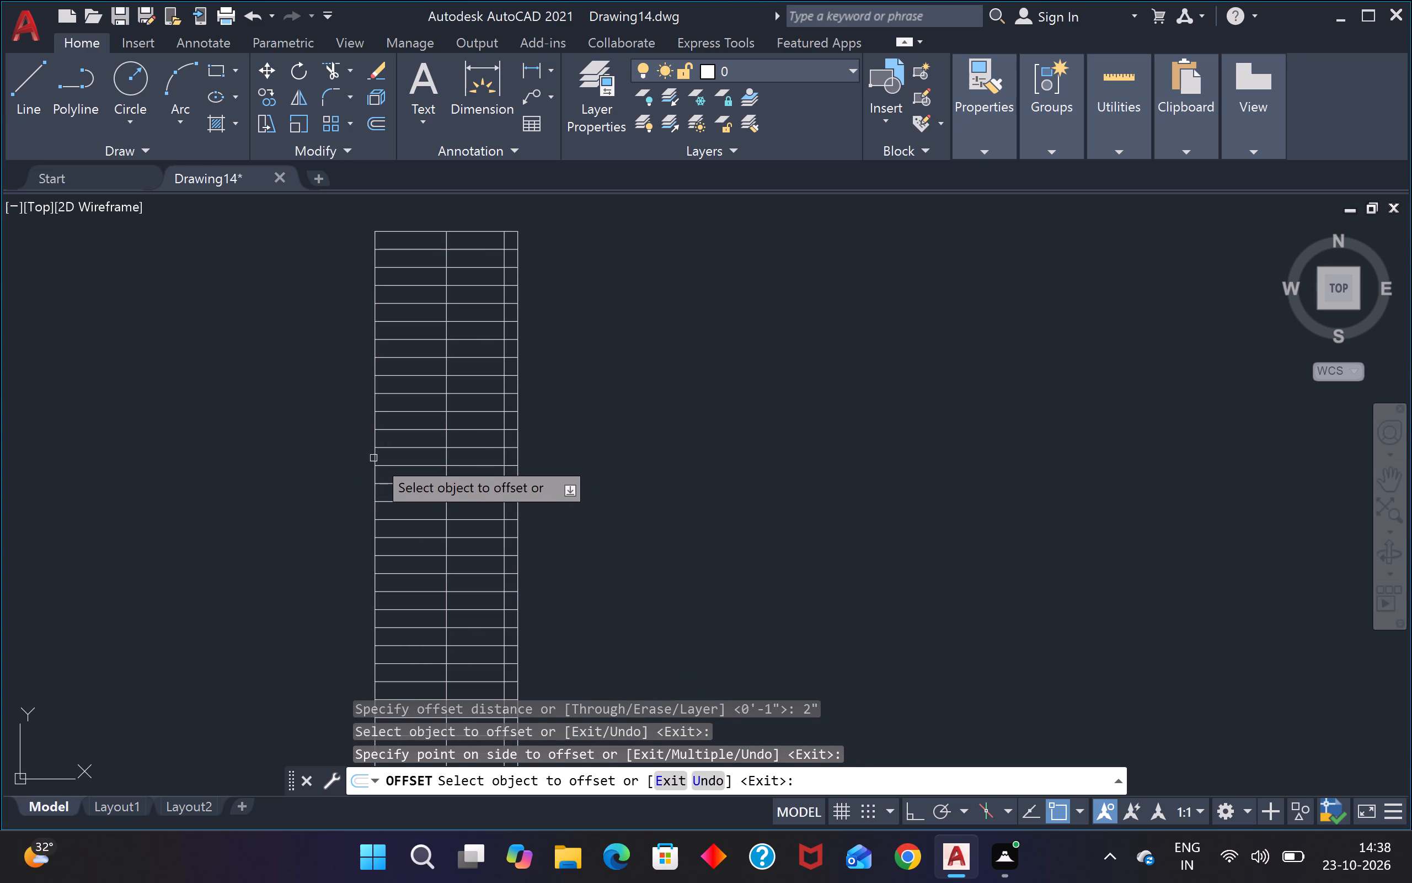
pyautogui.scroll(1, 376, 459)
pyautogui.click(372, 456)
pyautogui.click(833, 450)
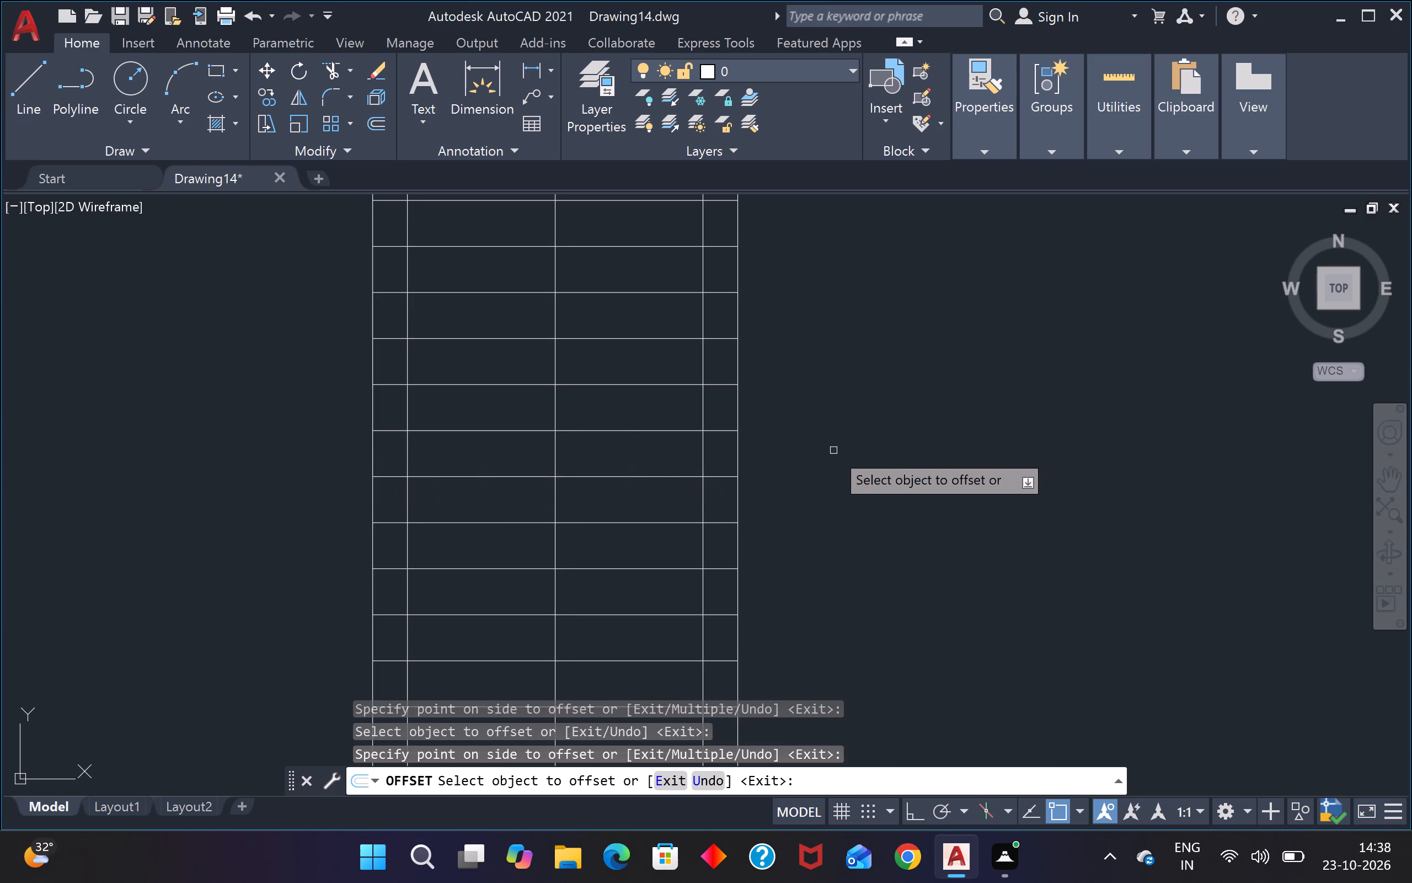
pyautogui.scroll(-4, 828, 451)
pyautogui.press('Escape')
pyautogui.press('Escape')
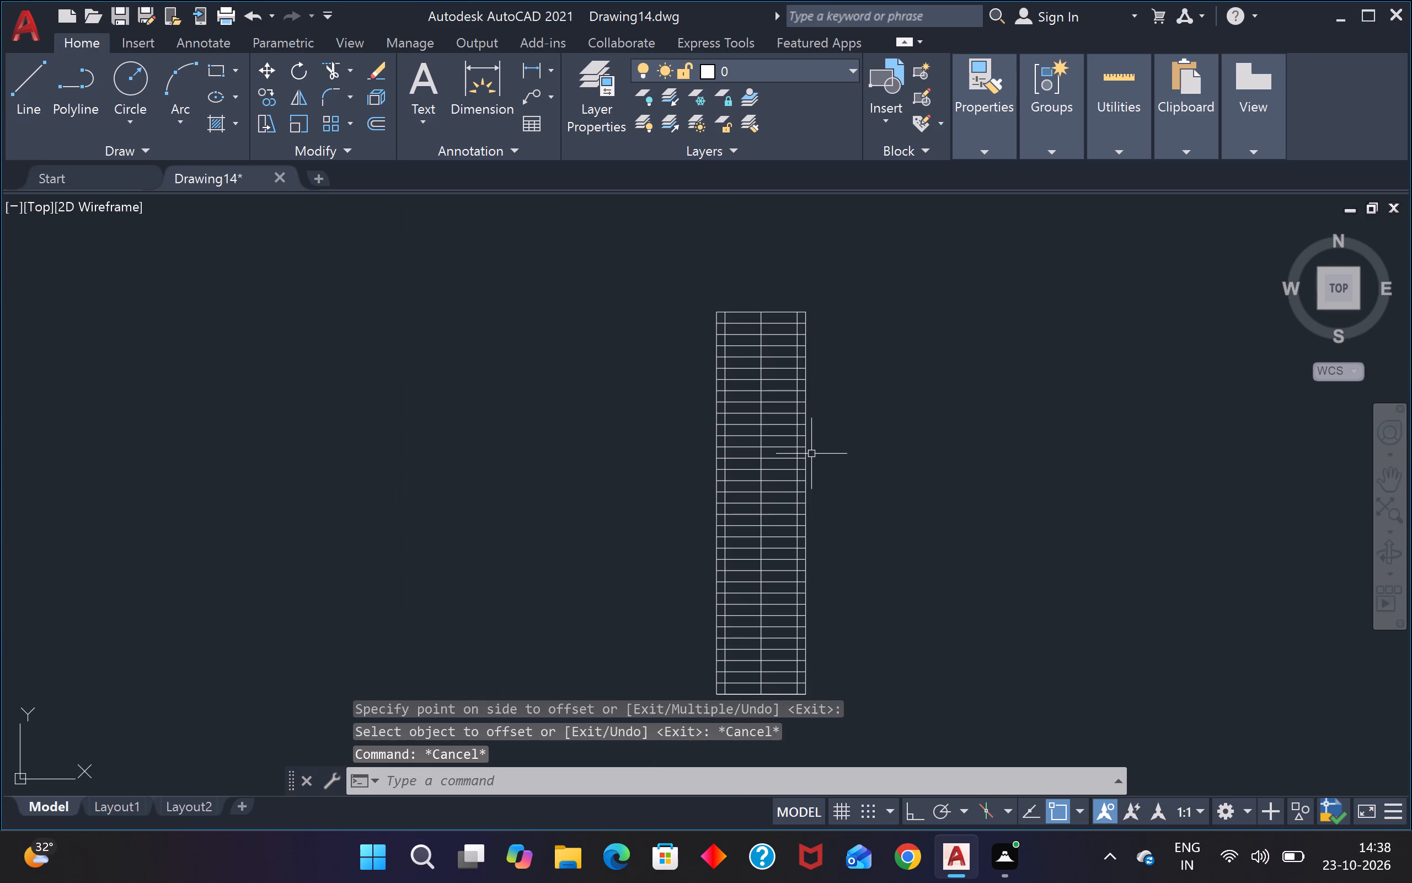
# Trim the horizontal lines between the rectangle's left edge and its offset line along the full height.
pyautogui.write('tr')
pyautogui.press('space')
pyautogui.scroll(3, 739, 358)
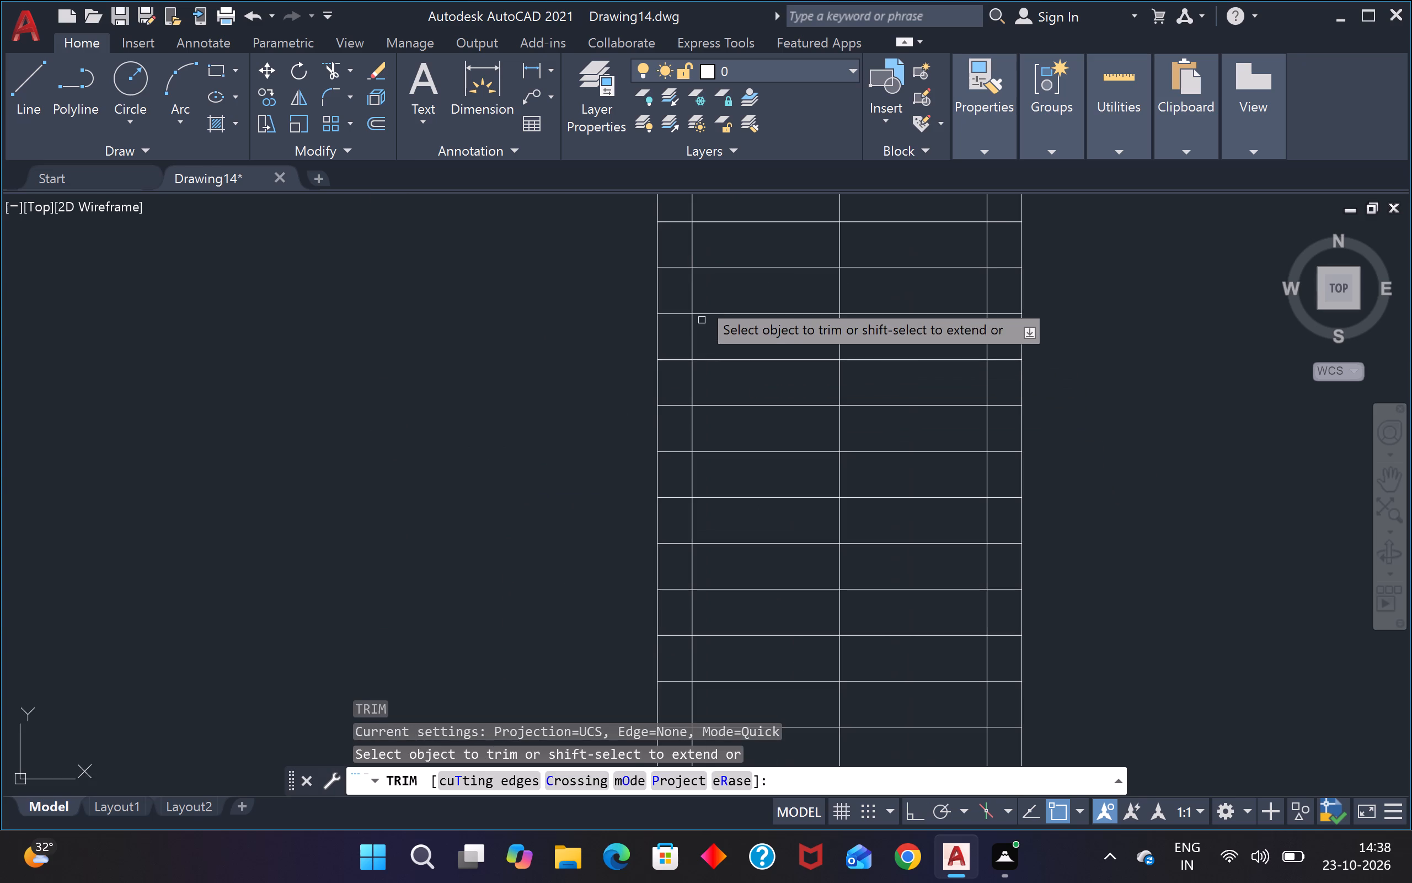
pyautogui.scroll(1, 694, 262)
pyautogui.scroll(-2, 693, 262)
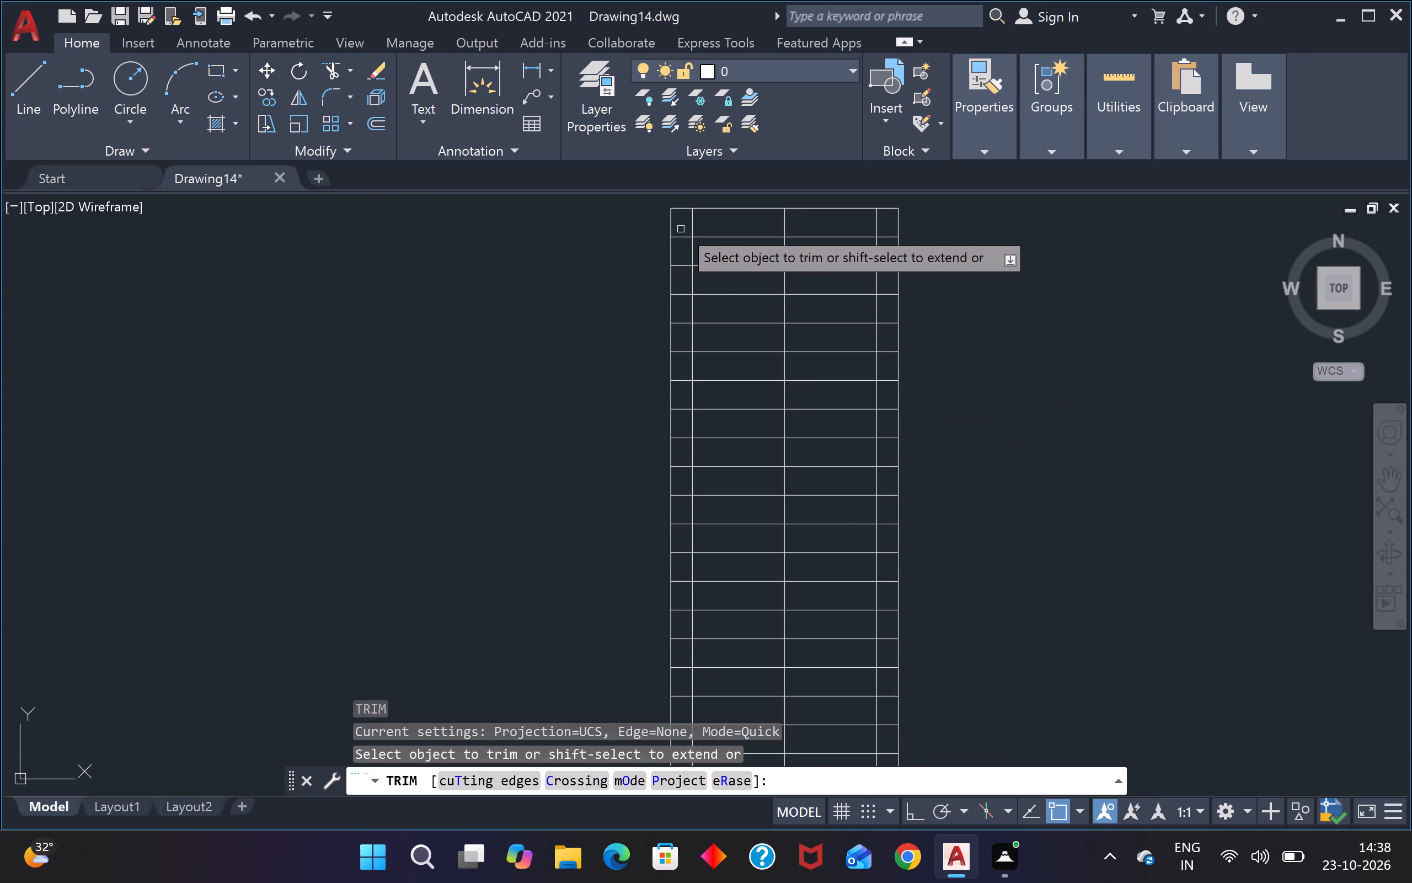
pyautogui.click(681, 228)
pyautogui.scroll(-3, 684, 356)
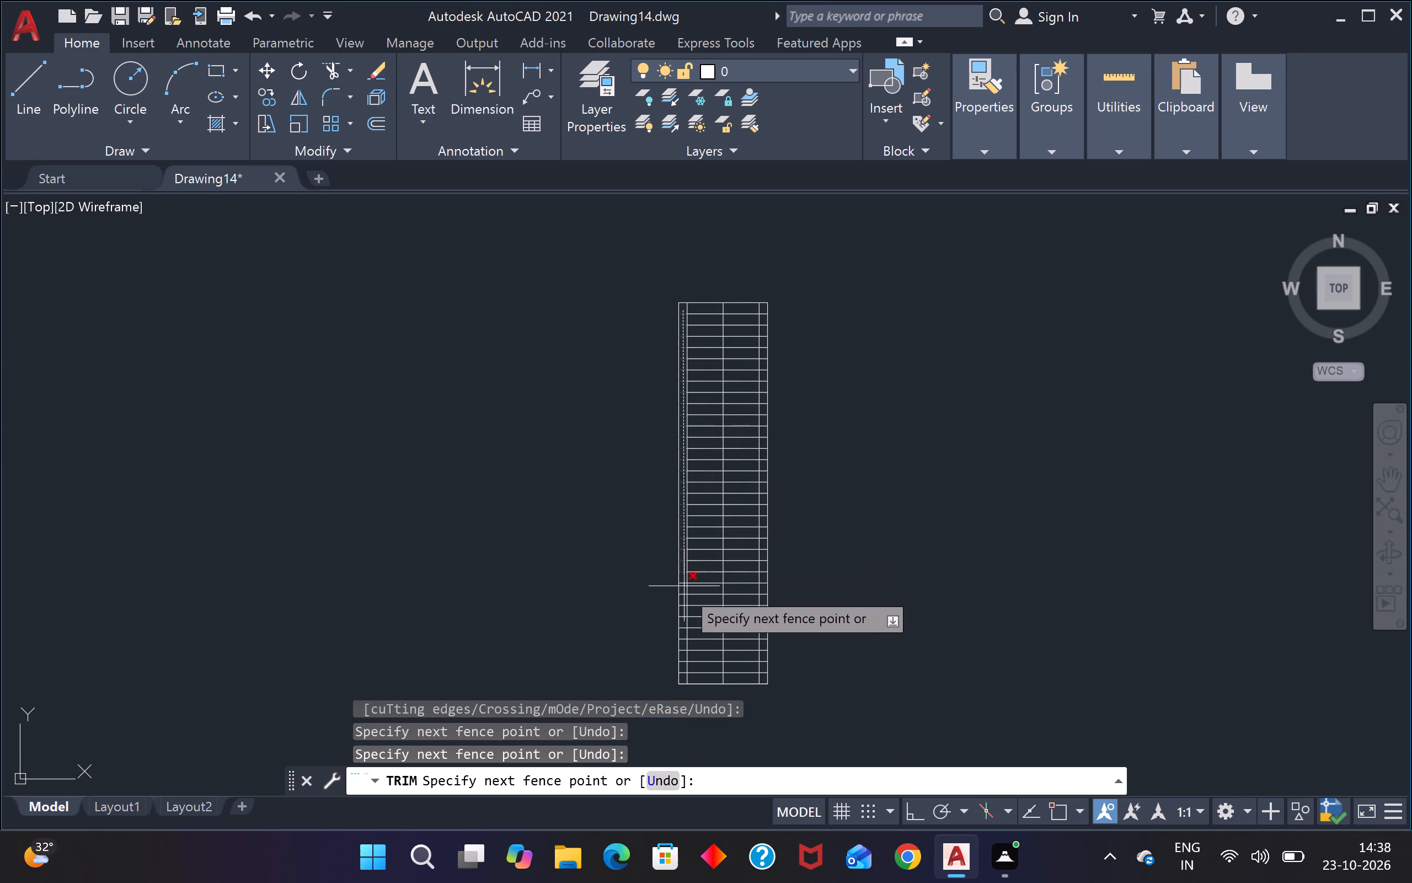
pyautogui.scroll(3, 686, 671)
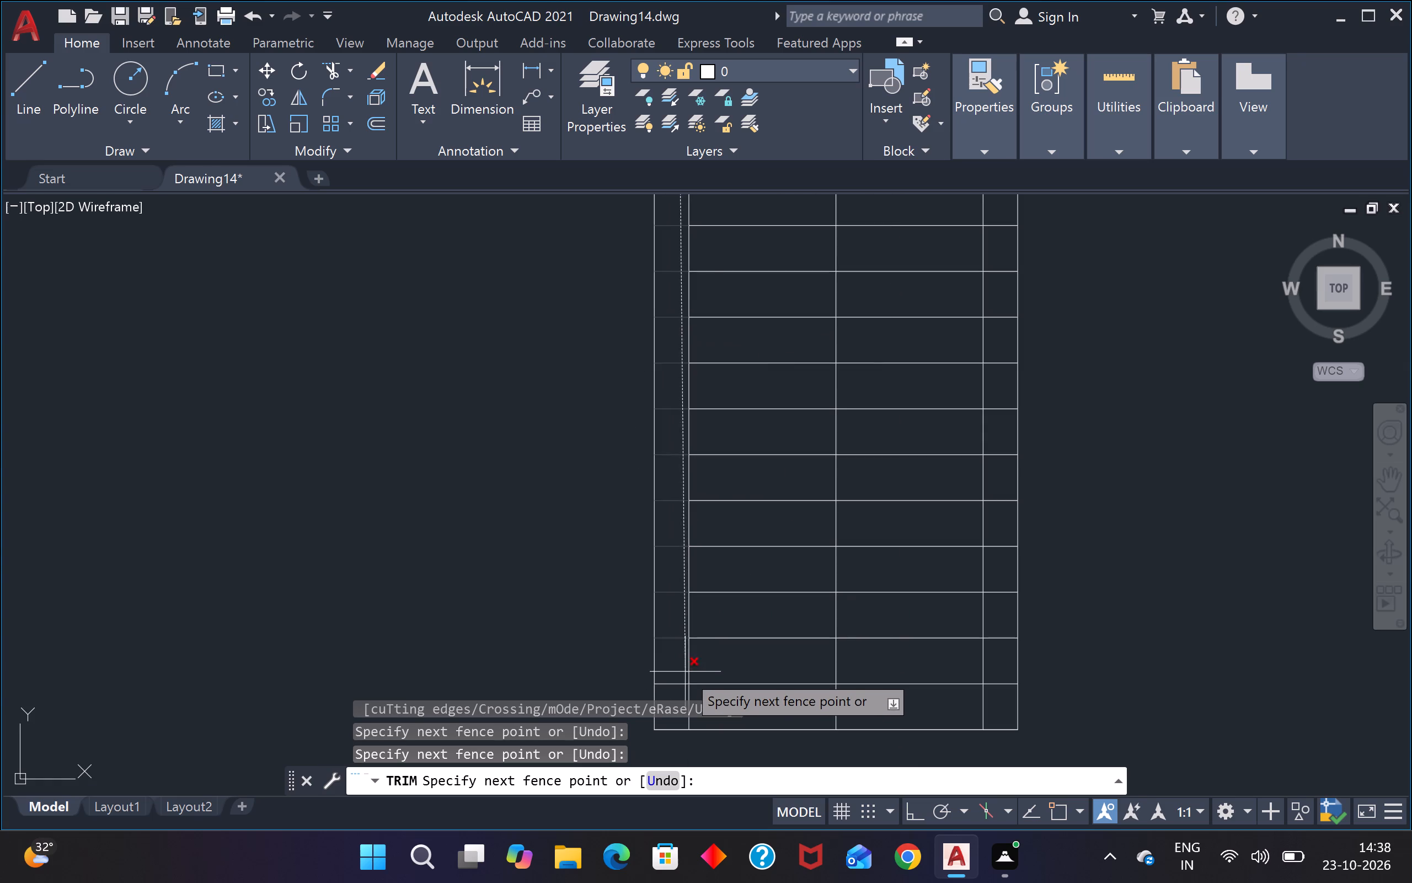
pyautogui.click(680, 689)
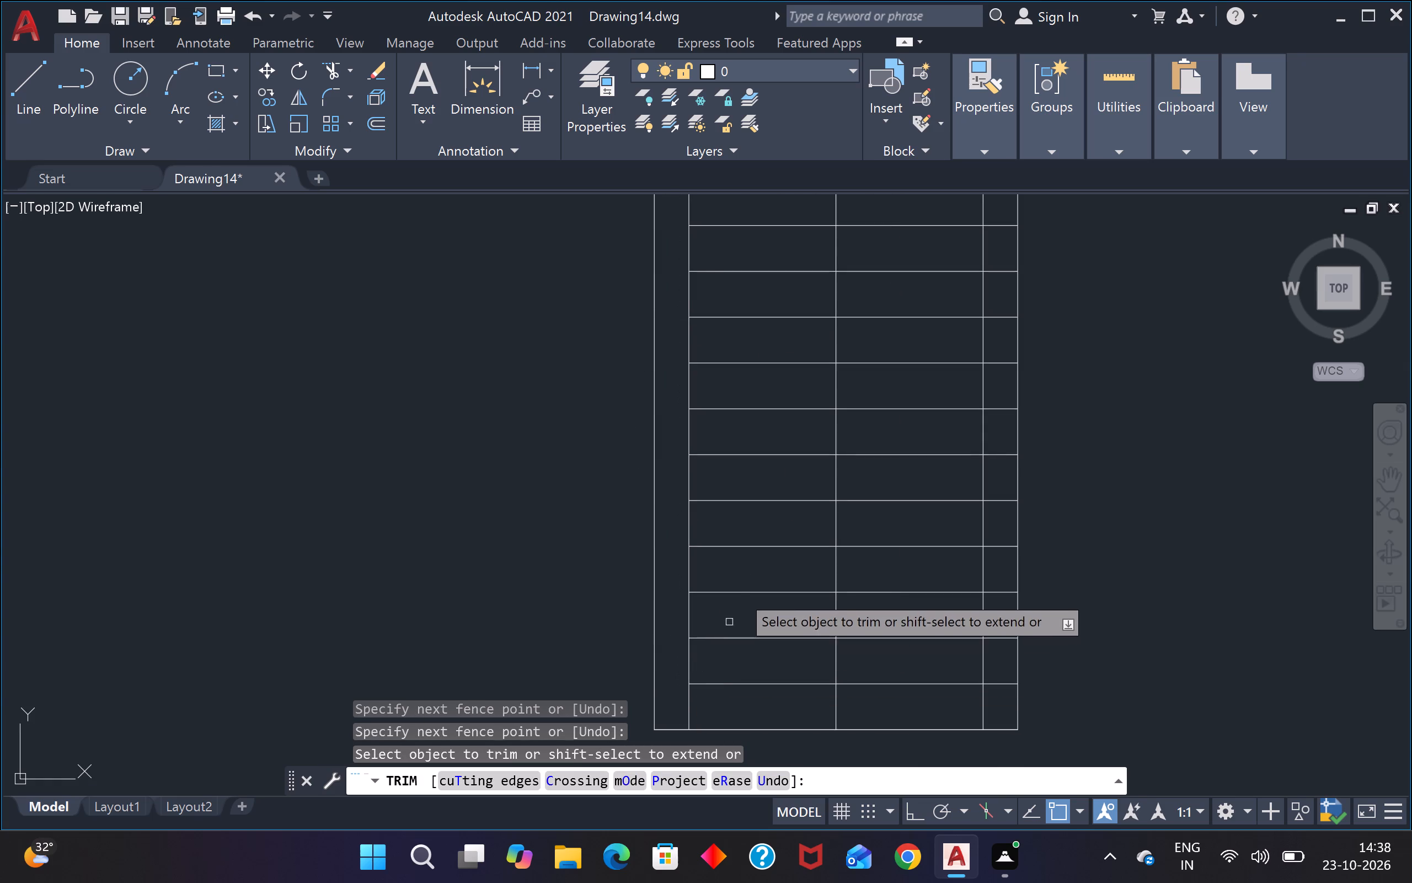
# Trim the horizontal lines between the rectangle's right edge and its offset line along the full height.
pyautogui.scroll(-3, 739, 591)
pyautogui.scroll(-2, 817, 425)
pyautogui.scroll(1, 823, 279)
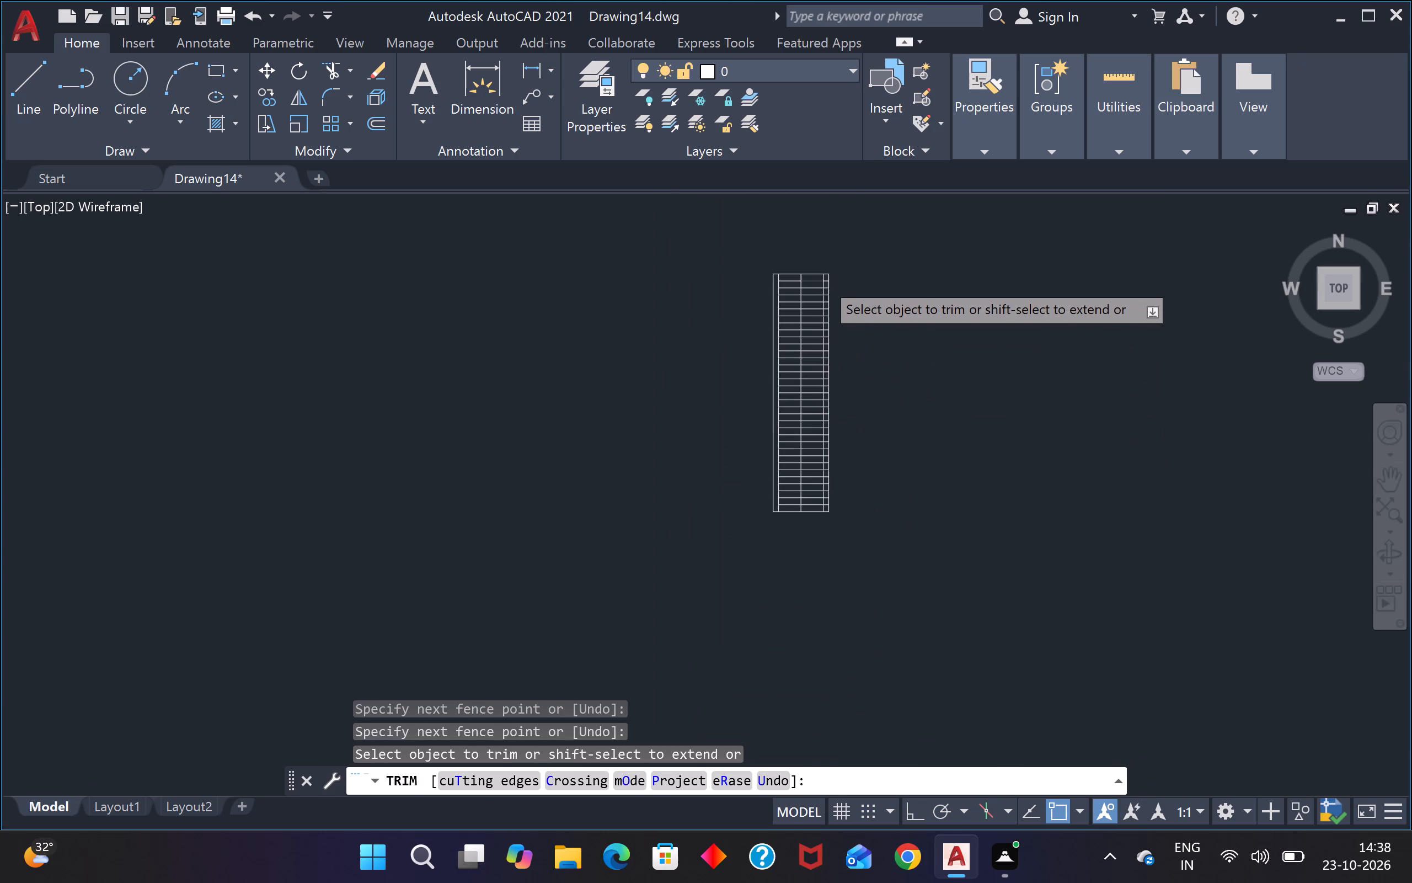
pyautogui.scroll(3, 823, 276)
pyautogui.click(844, 286)
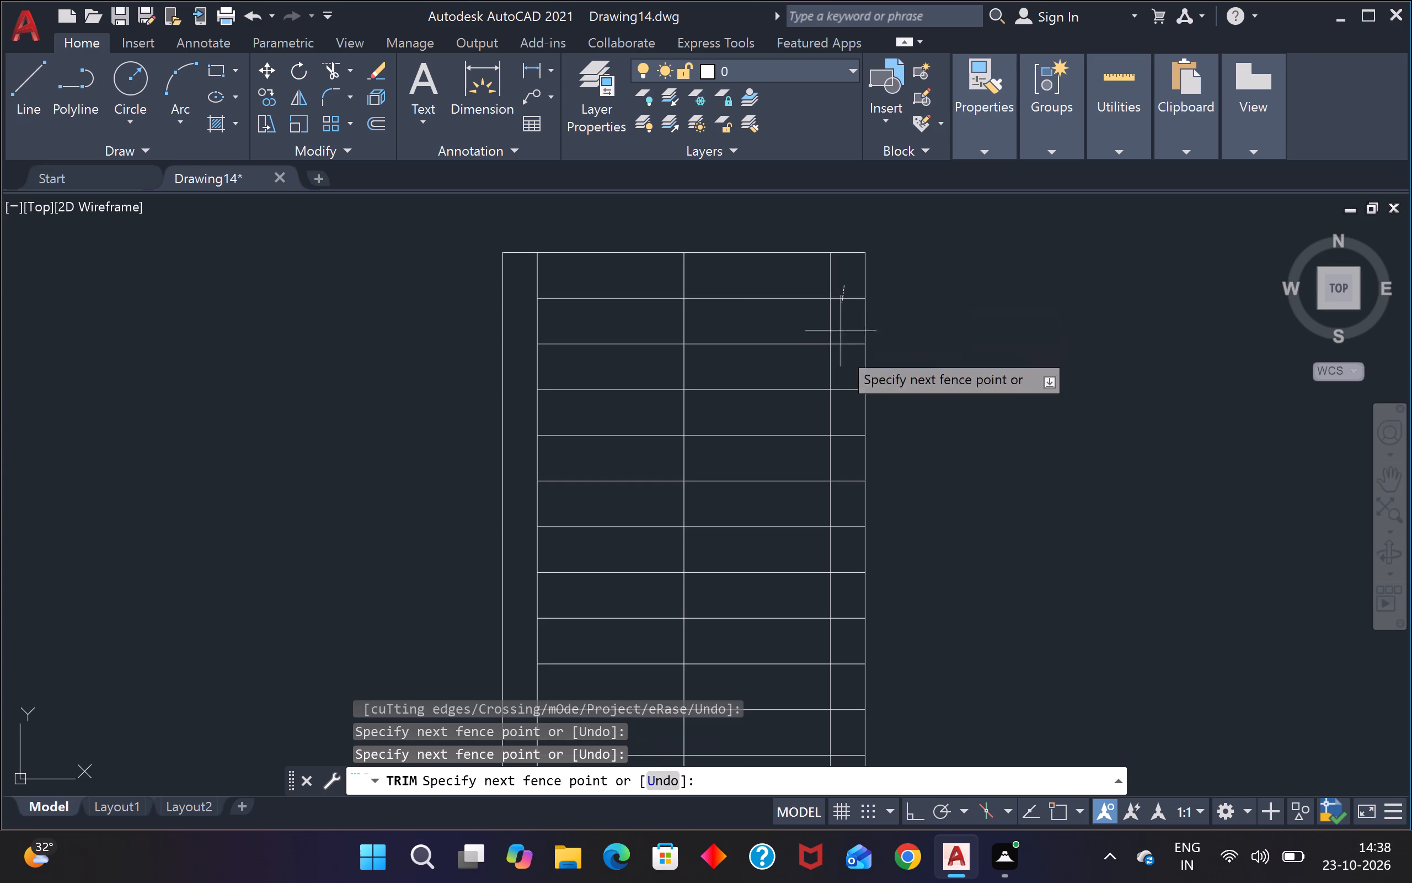
pyautogui.scroll(-4, 846, 421)
pyautogui.scroll(-3, 846, 528)
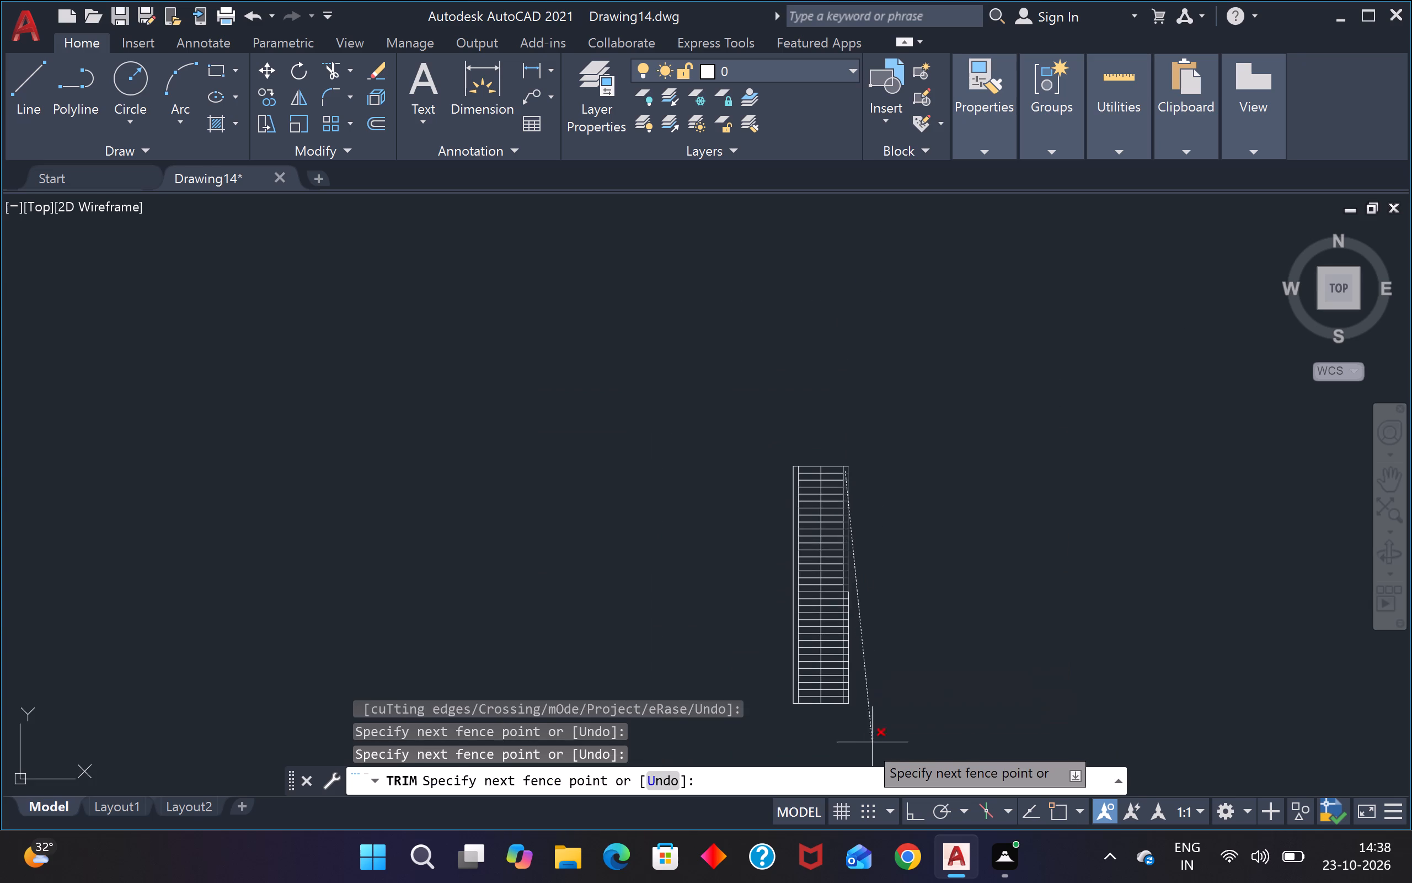
pyautogui.scroll(4, 839, 728)
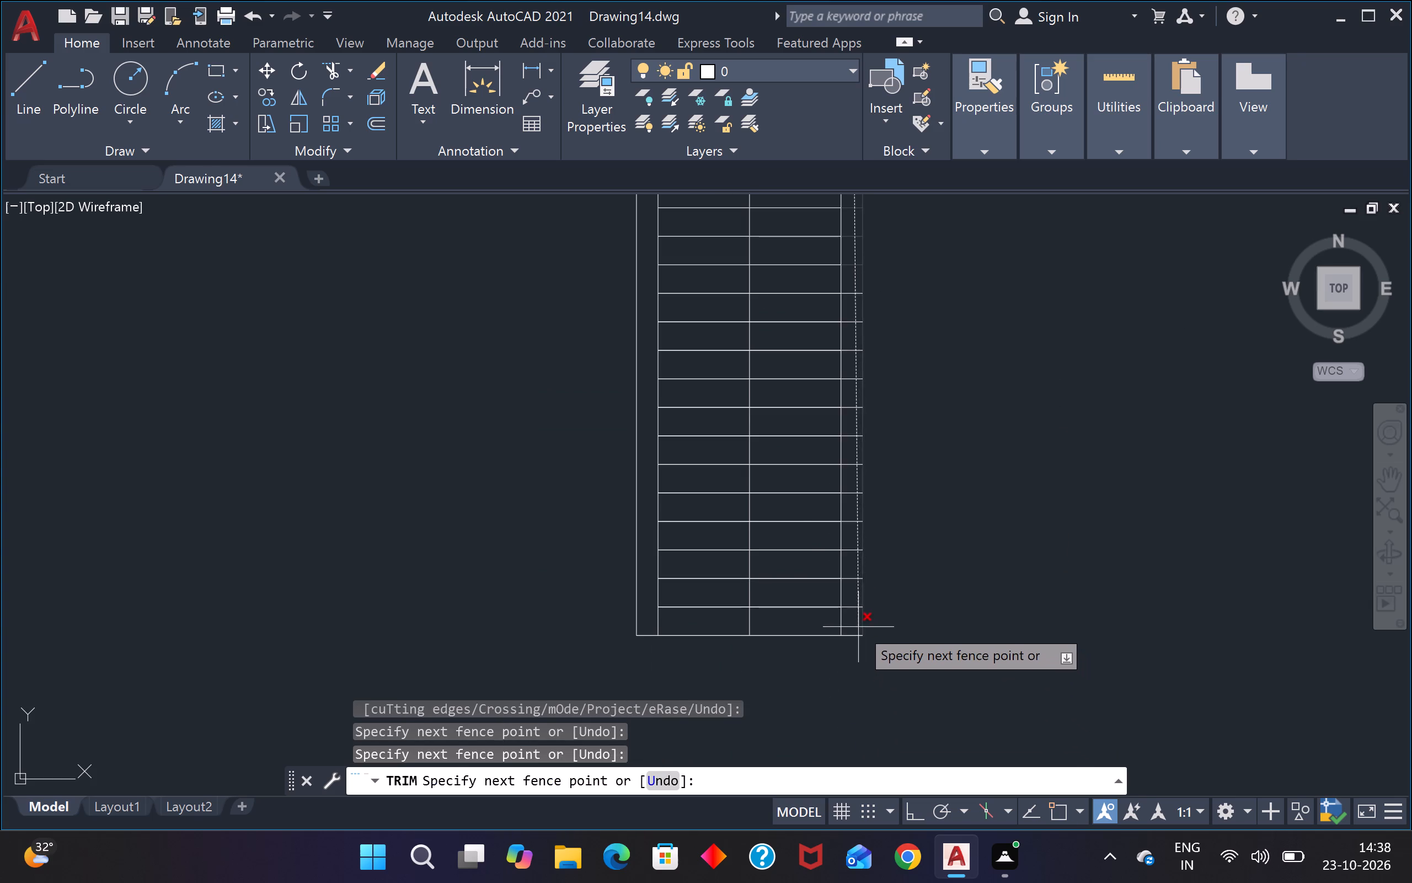
pyautogui.click(851, 616)
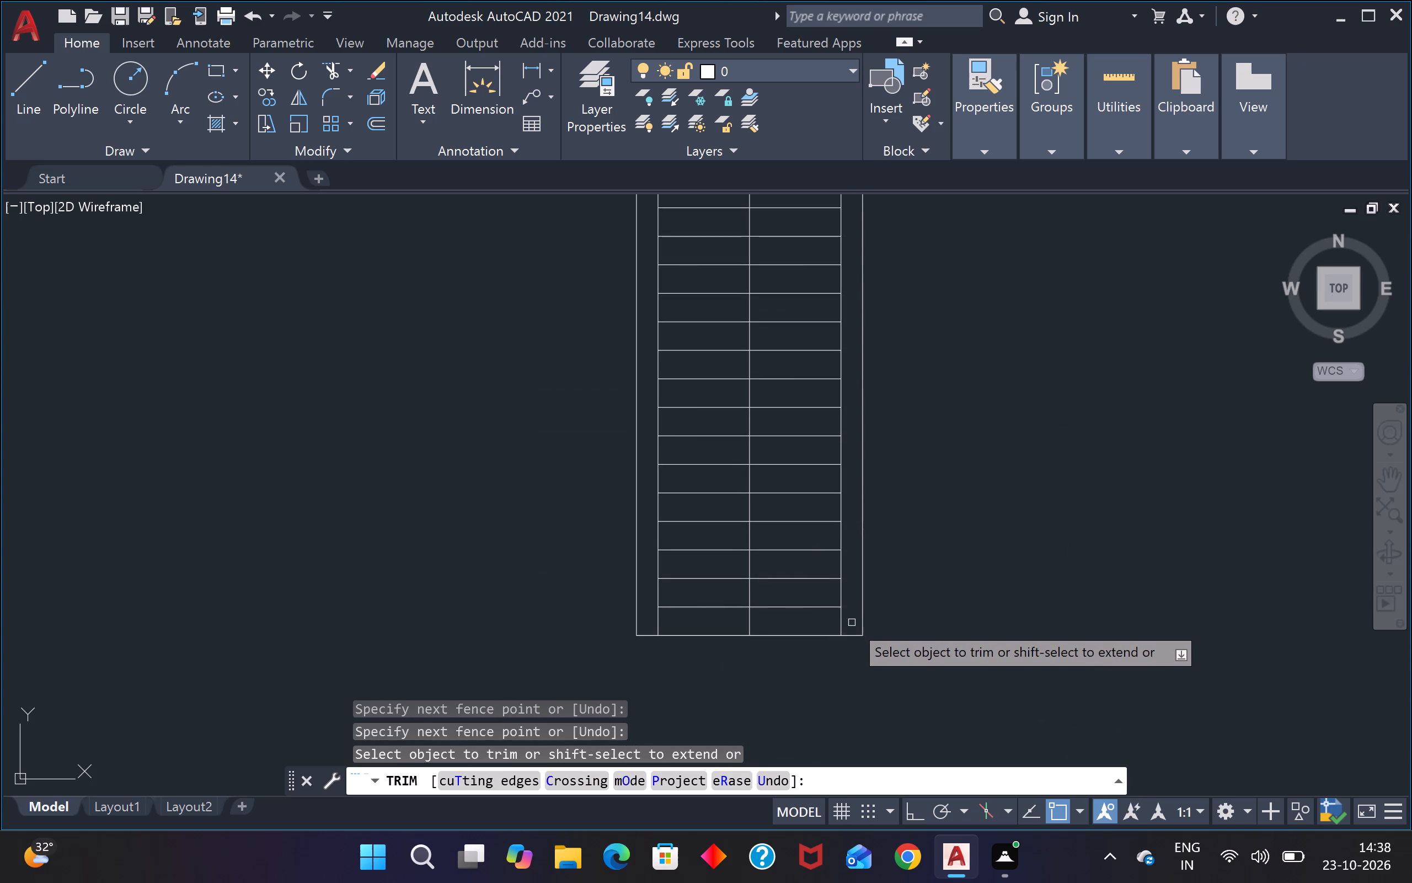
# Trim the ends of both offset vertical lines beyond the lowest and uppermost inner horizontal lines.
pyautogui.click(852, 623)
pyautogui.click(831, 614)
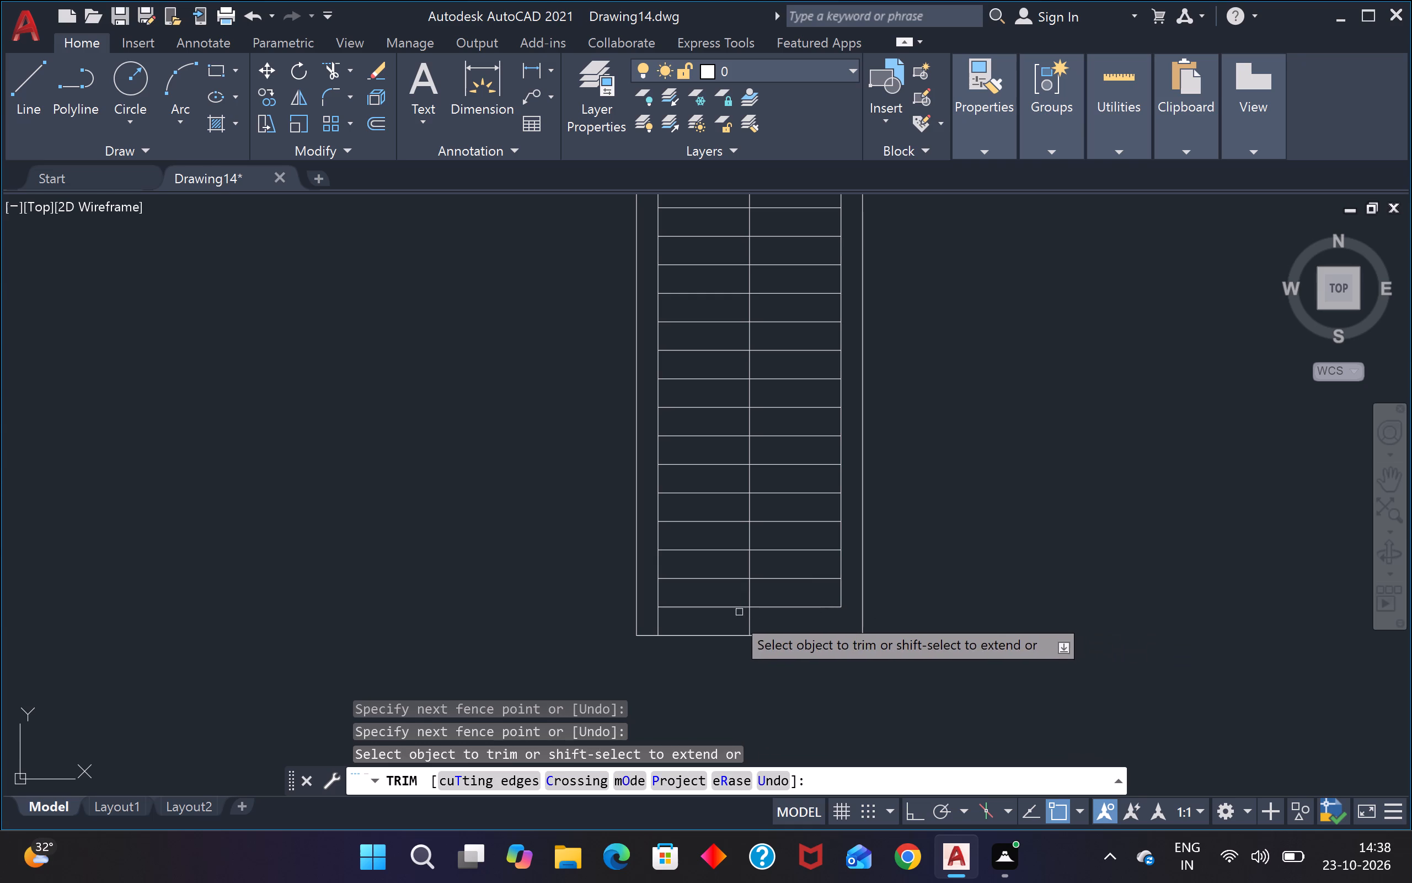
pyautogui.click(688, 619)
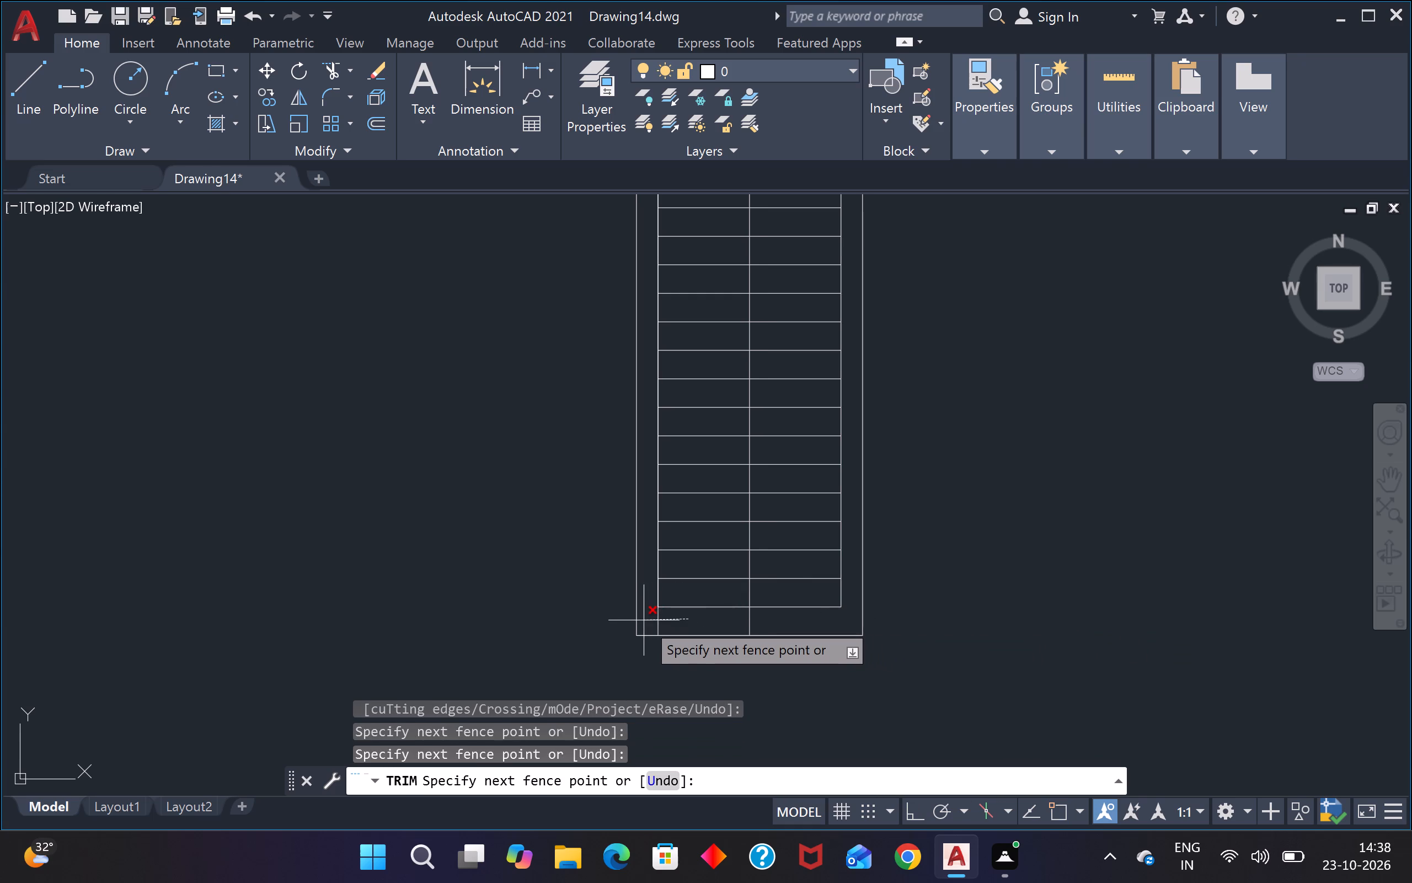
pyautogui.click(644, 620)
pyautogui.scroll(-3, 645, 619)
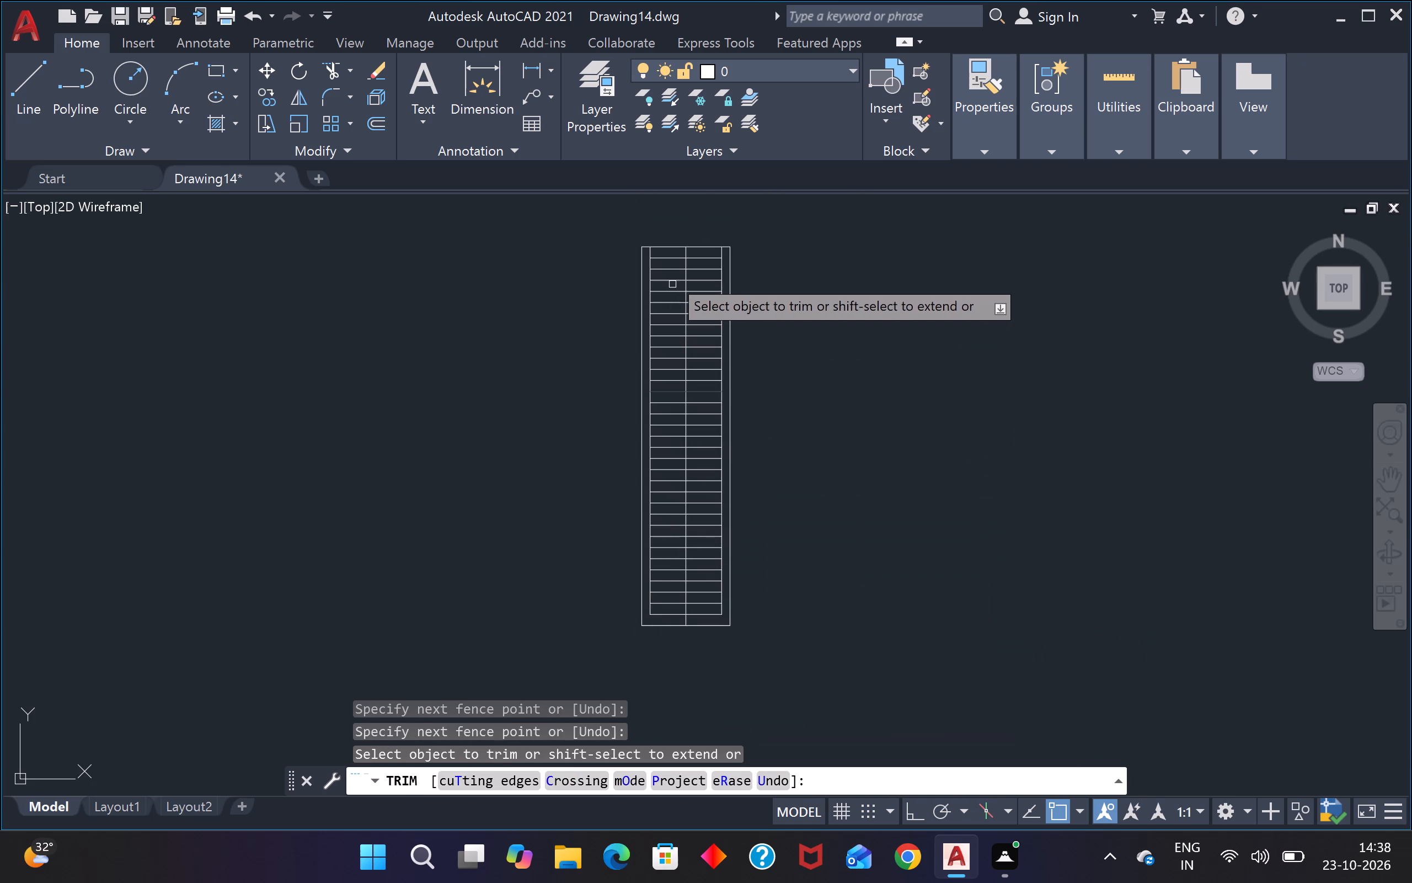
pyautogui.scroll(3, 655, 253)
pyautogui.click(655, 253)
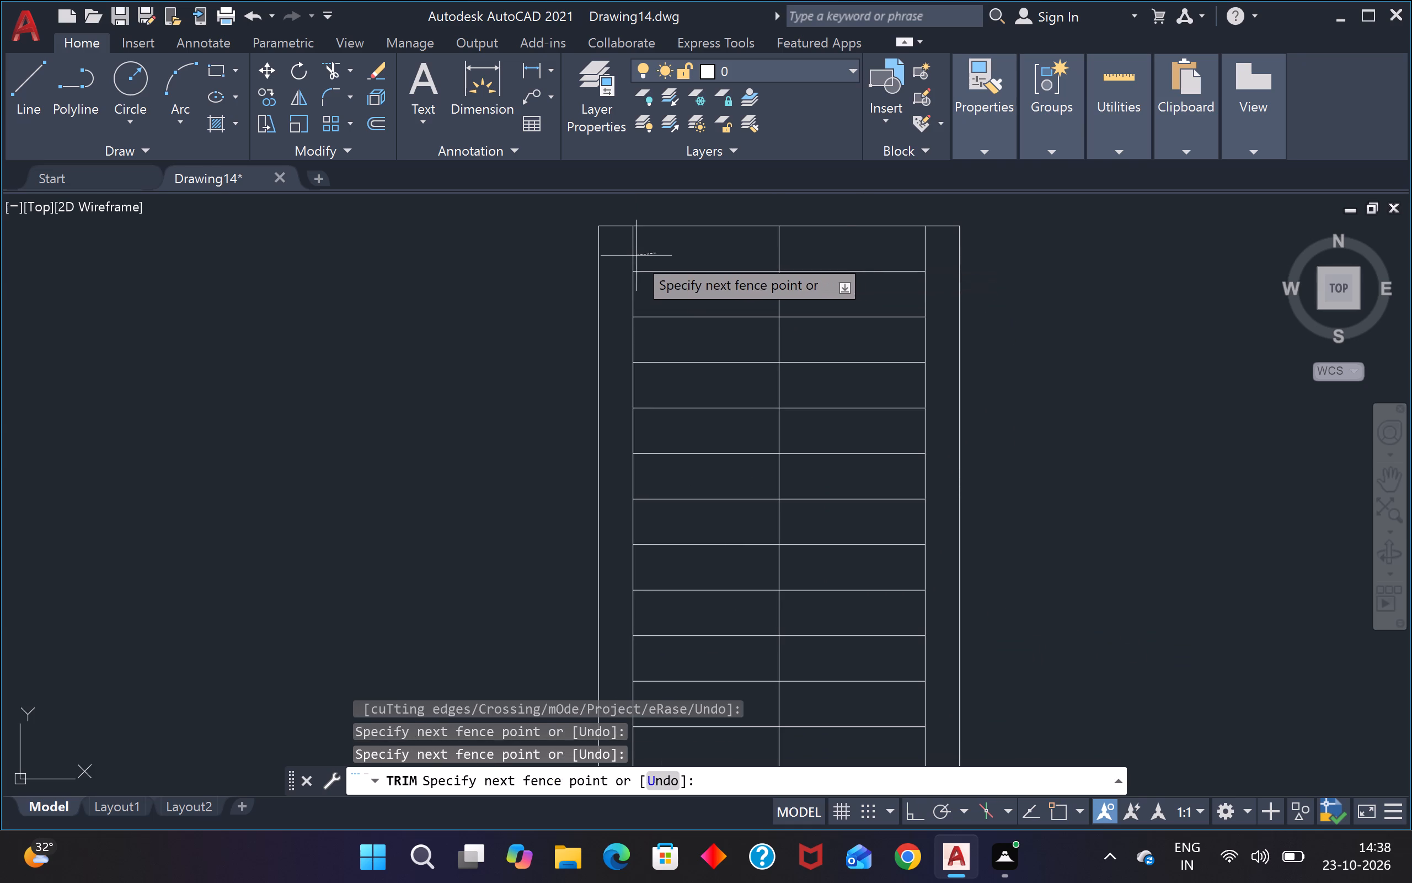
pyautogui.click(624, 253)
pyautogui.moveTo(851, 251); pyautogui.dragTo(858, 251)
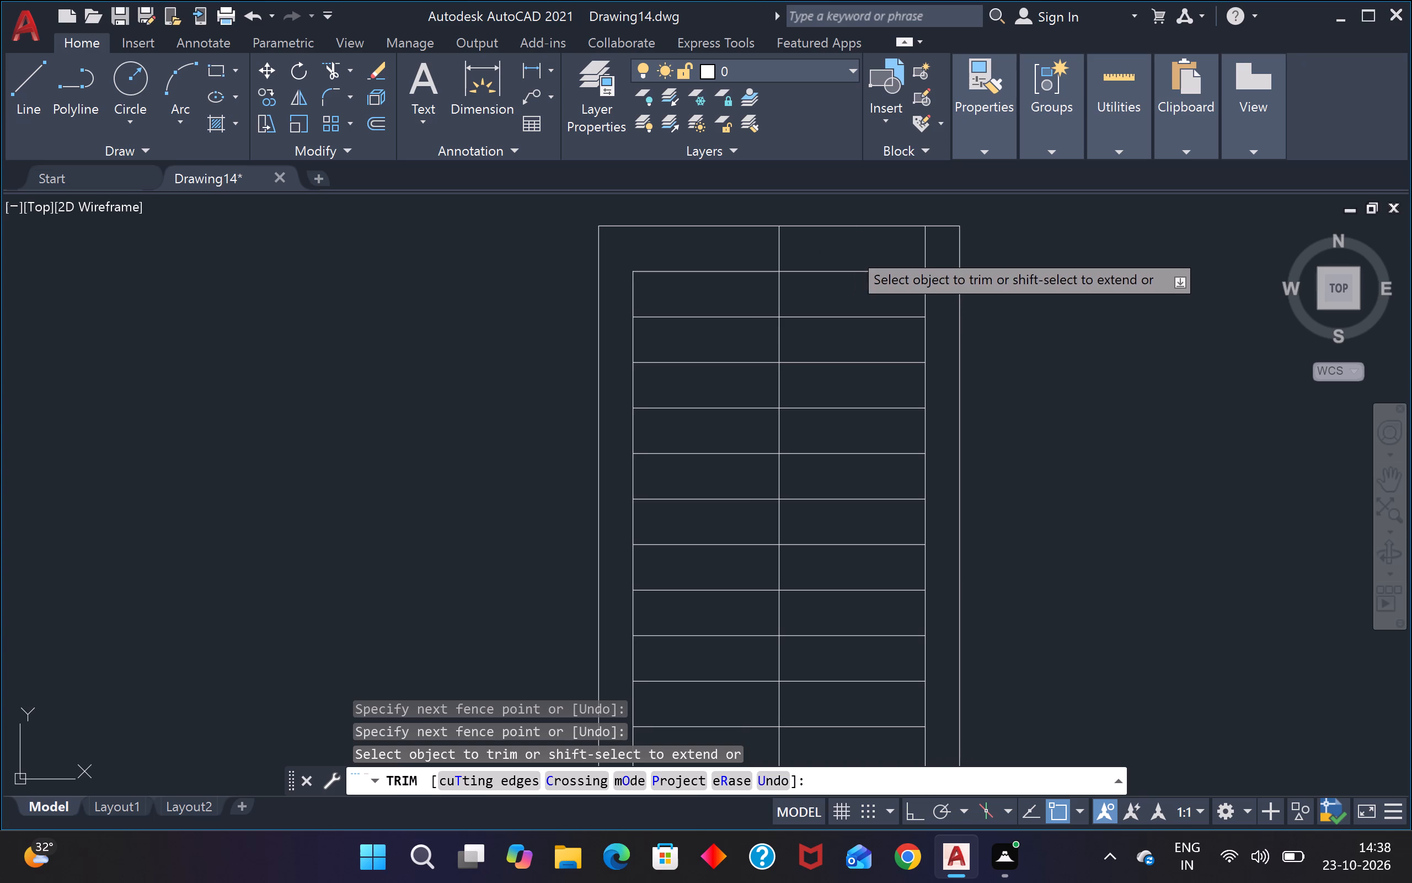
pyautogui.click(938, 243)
# Trim away both halves of the uppermost and lowest inner horizontal lines, on each side of the centre line.
pyautogui.click(858, 249)
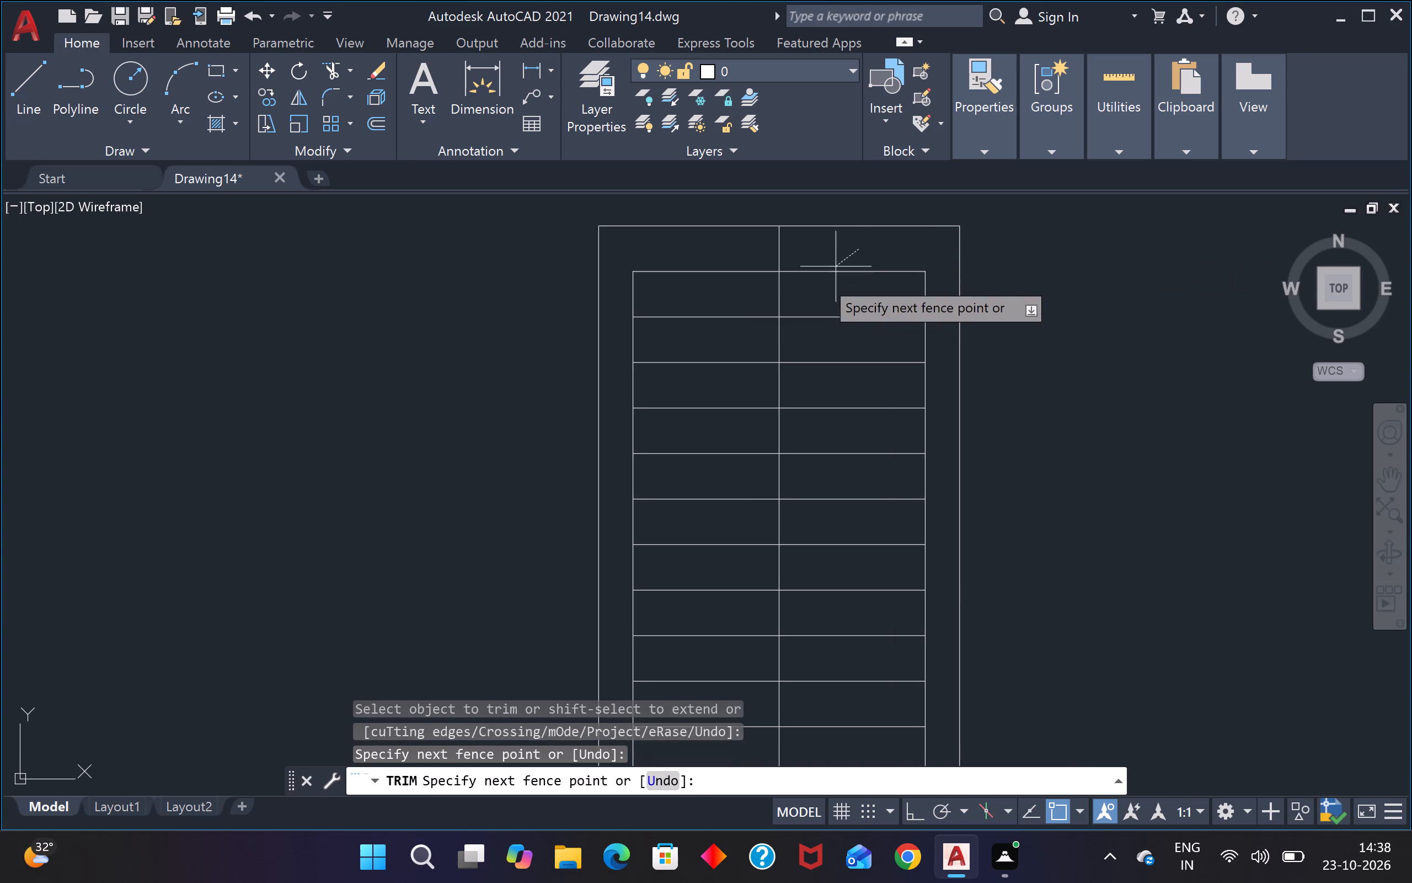
pyautogui.click(815, 288)
pyautogui.click(737, 253)
pyautogui.click(717, 284)
pyautogui.scroll(-3, 729, 274)
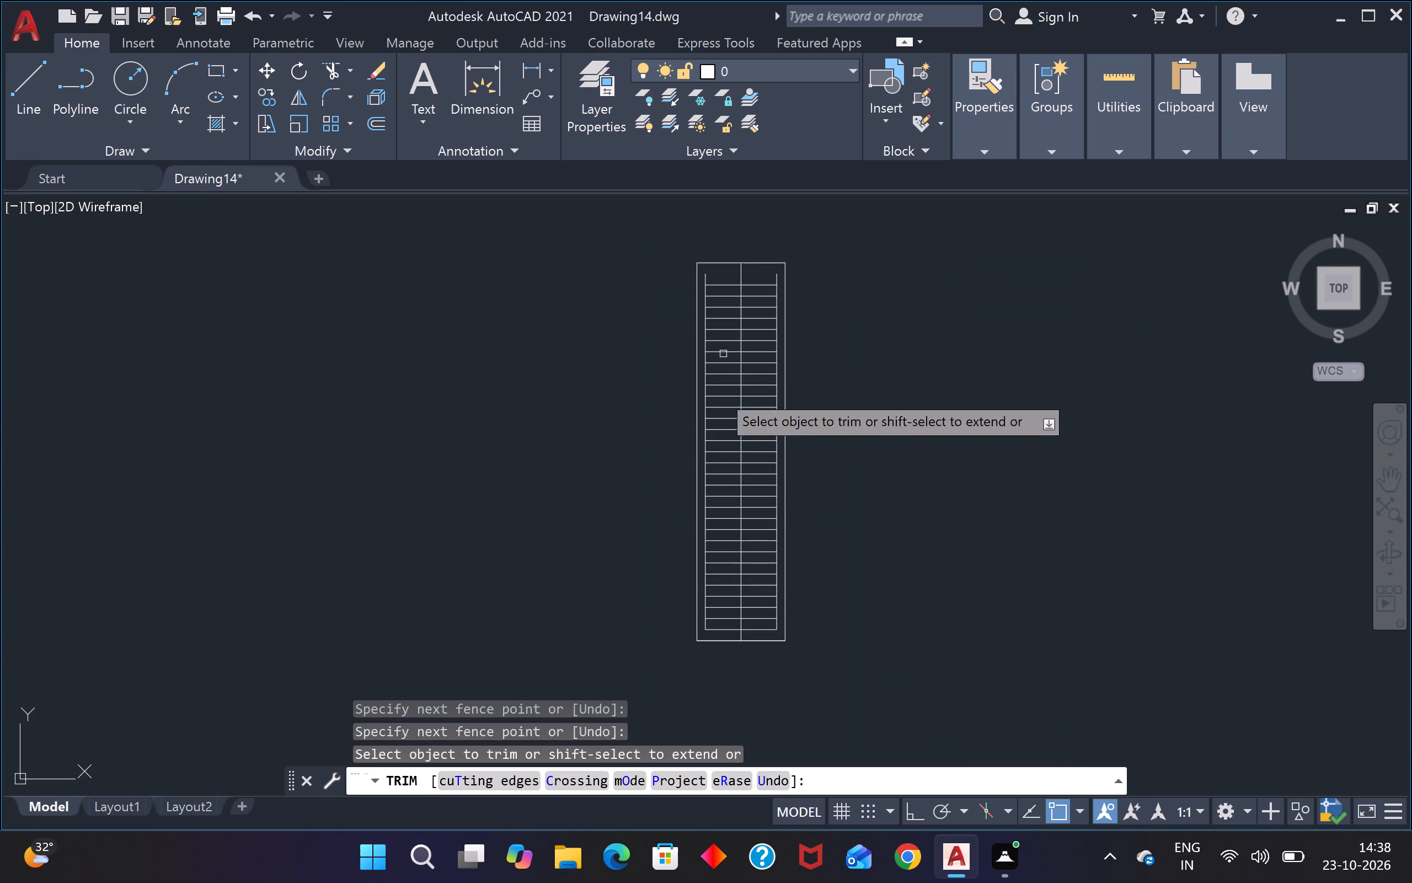
pyautogui.scroll(3, 716, 623)
pyautogui.click(727, 628)
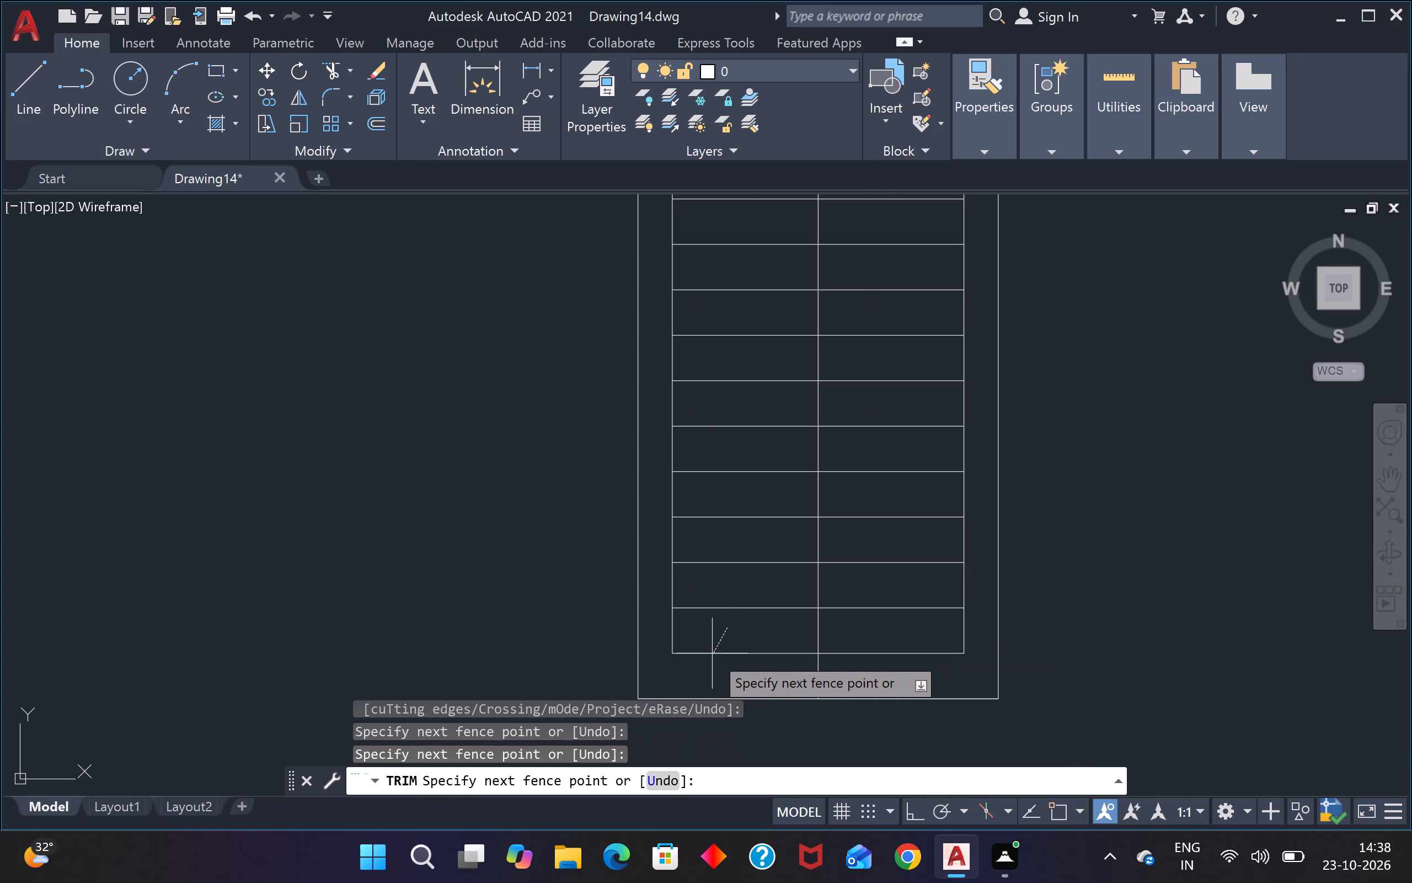
pyautogui.click(712, 653)
pyautogui.click(708, 658)
pyautogui.click(728, 644)
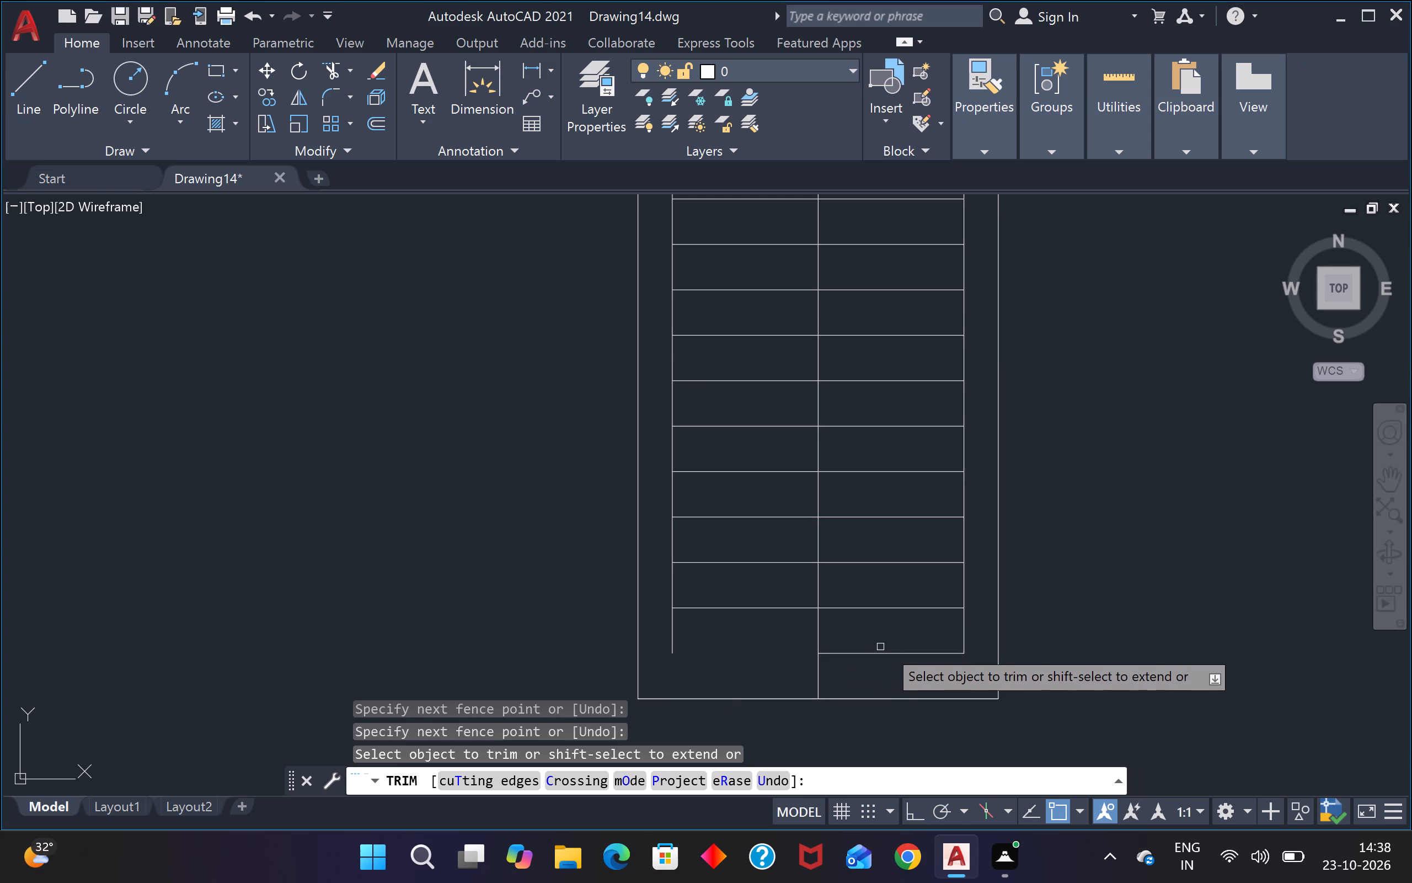
pyautogui.moveTo(887, 659); pyautogui.dragTo(881, 656)
pyautogui.click(865, 637)
pyautogui.press('Escape')
pyautogui.press('Escape')
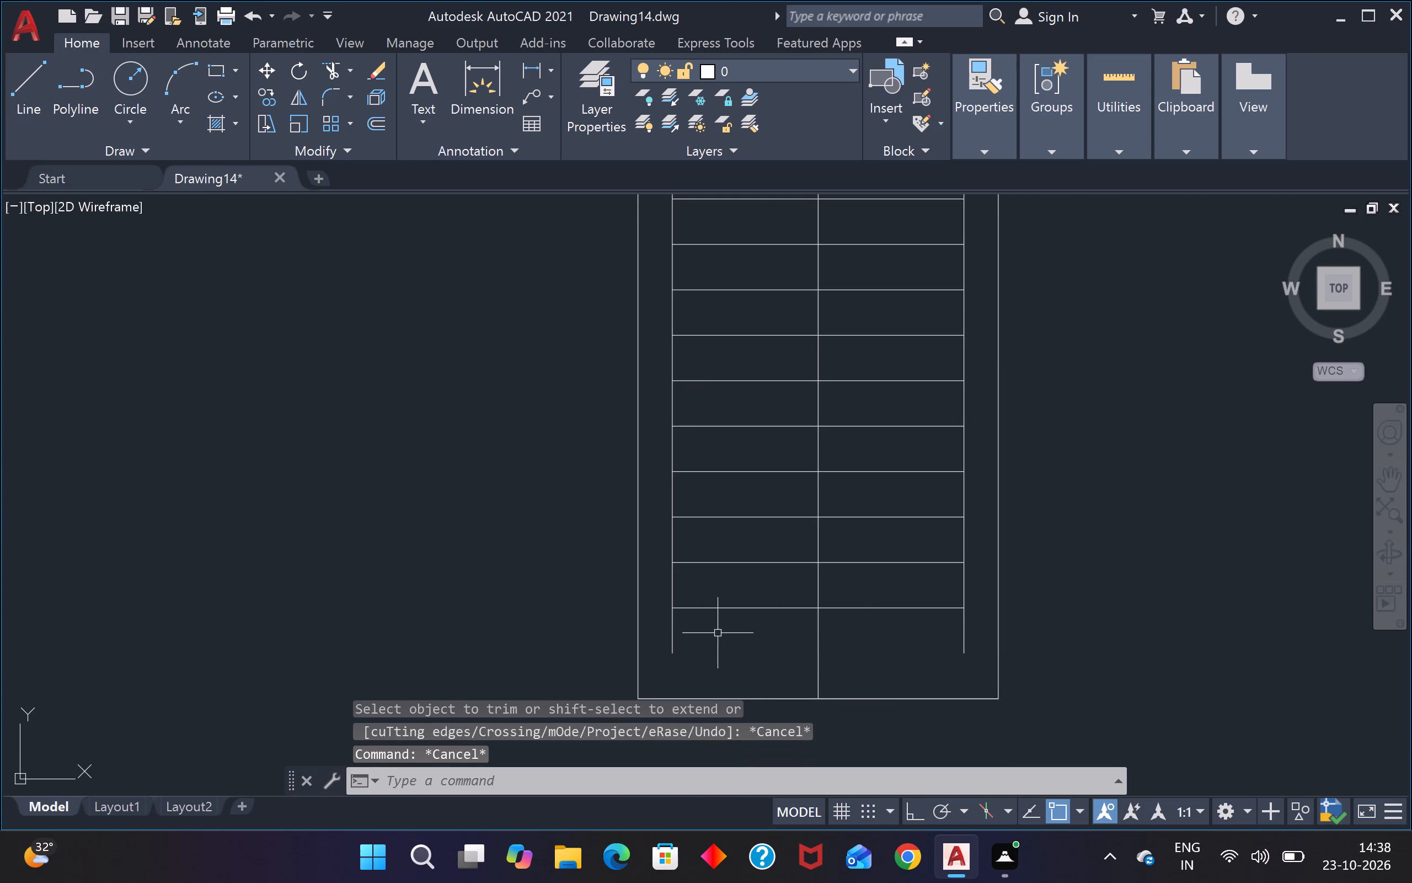
# Erase the two offset vertical lines at the ends of the inner horizontal lines.
pyautogui.click(692, 635)
pyautogui.click(652, 645)
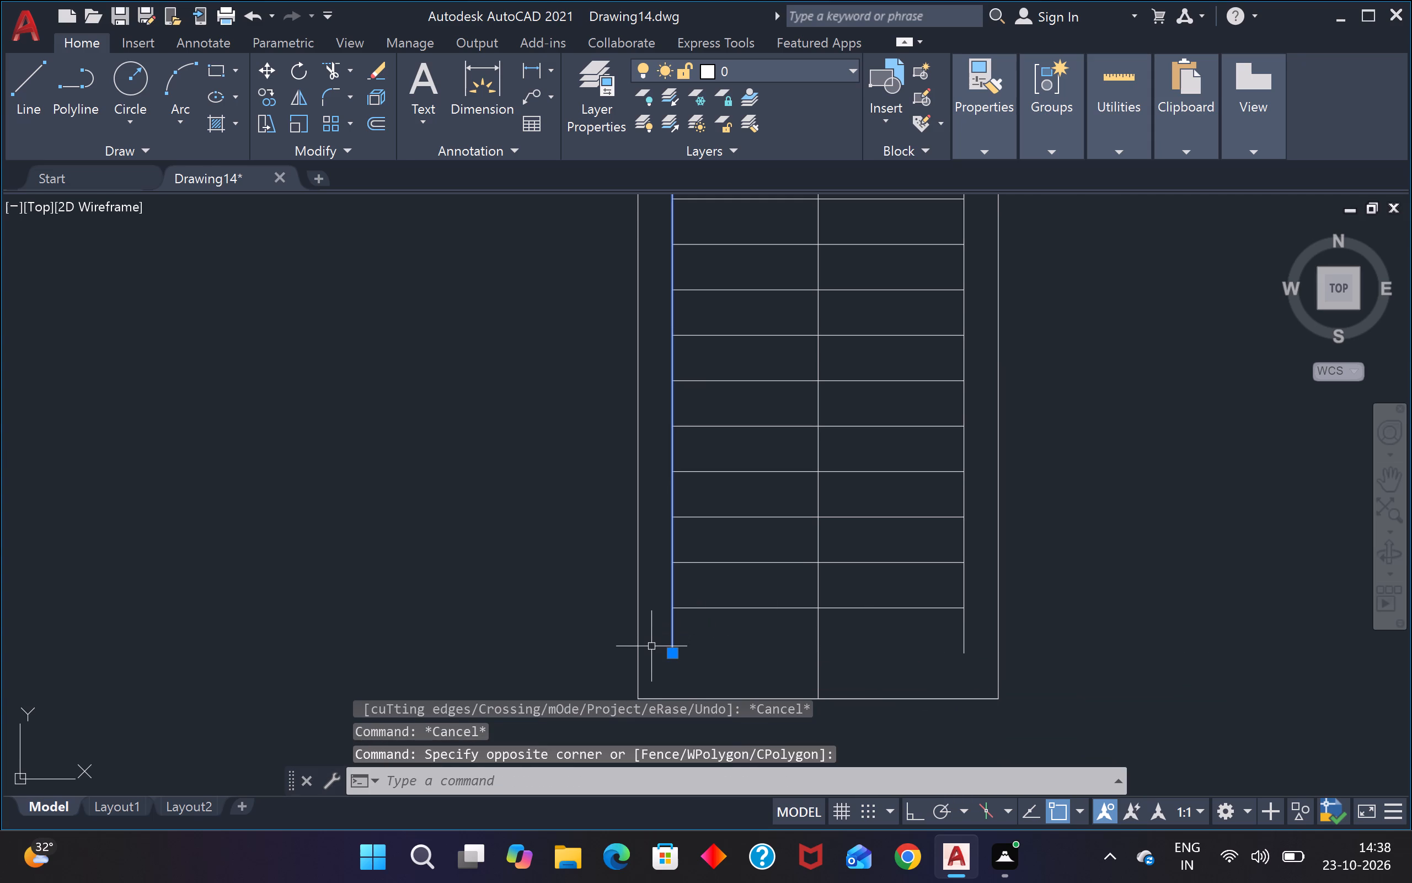
pyautogui.press('Delete')
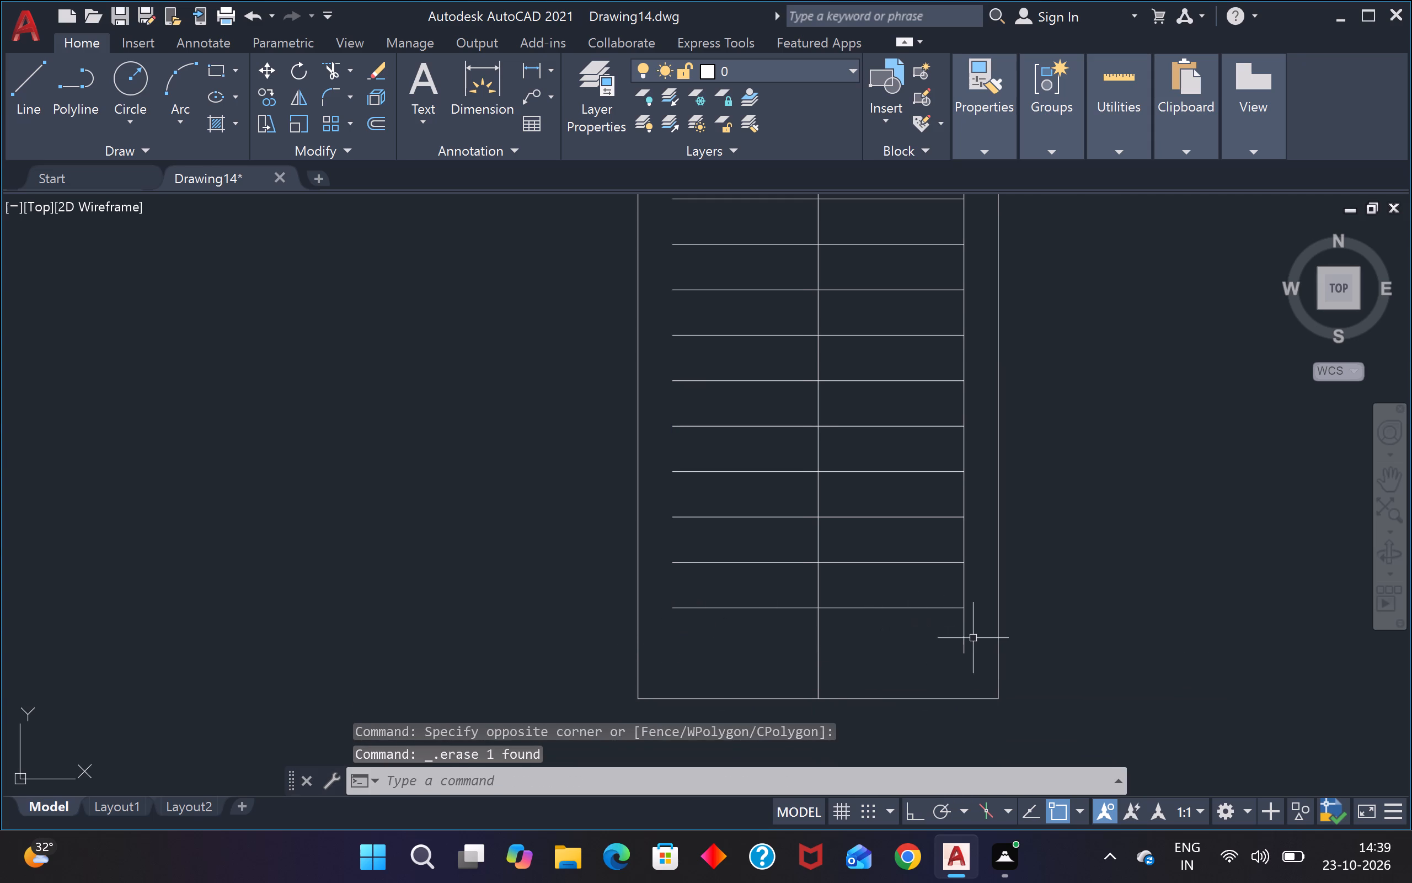
pyautogui.click(973, 637)
pyautogui.click(936, 643)
pyautogui.press('Delete')
pyautogui.scroll(-3, 944, 597)
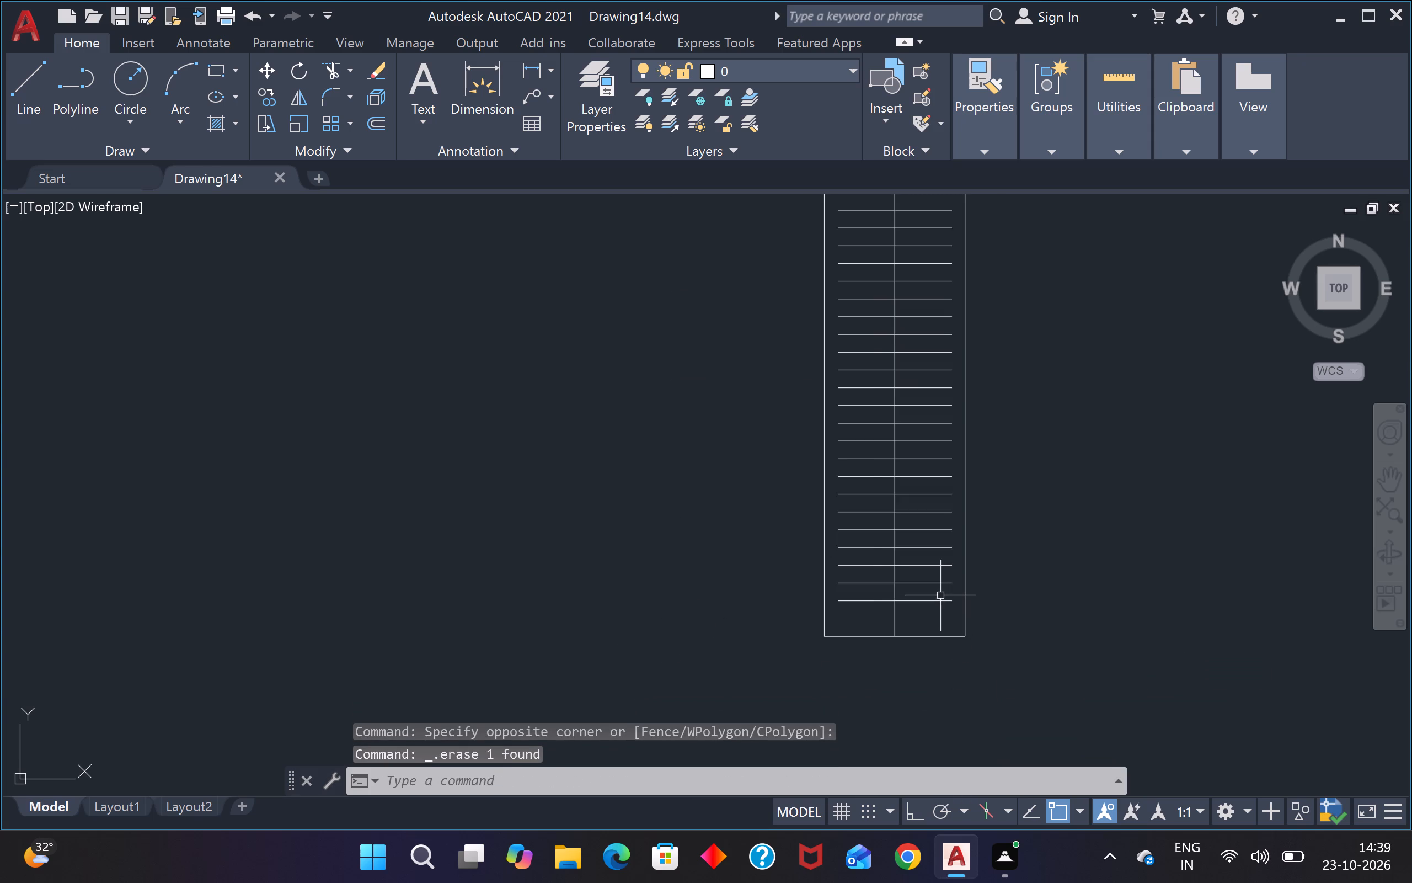
pyautogui.scroll(-2, 940, 595)
pyautogui.scroll(2, 942, 494)
pyautogui.scroll(-2, 942, 482)
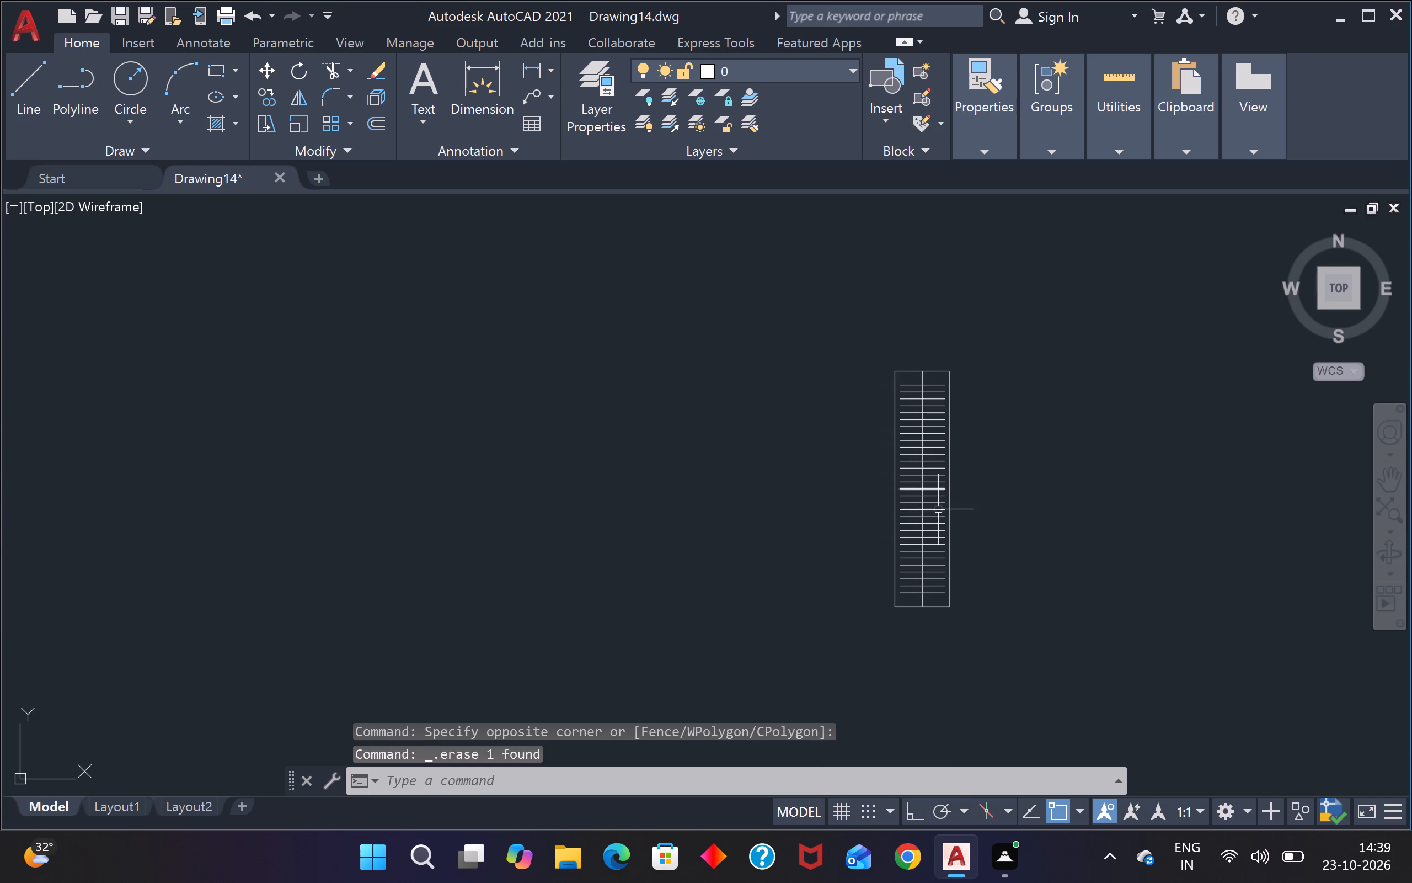
# Draw a diagonal line from the right end of the top inner horizontal line to the left end of the second one.
pyautogui.write('l')
pyautogui.press('space')
pyautogui.scroll(2, 934, 395)
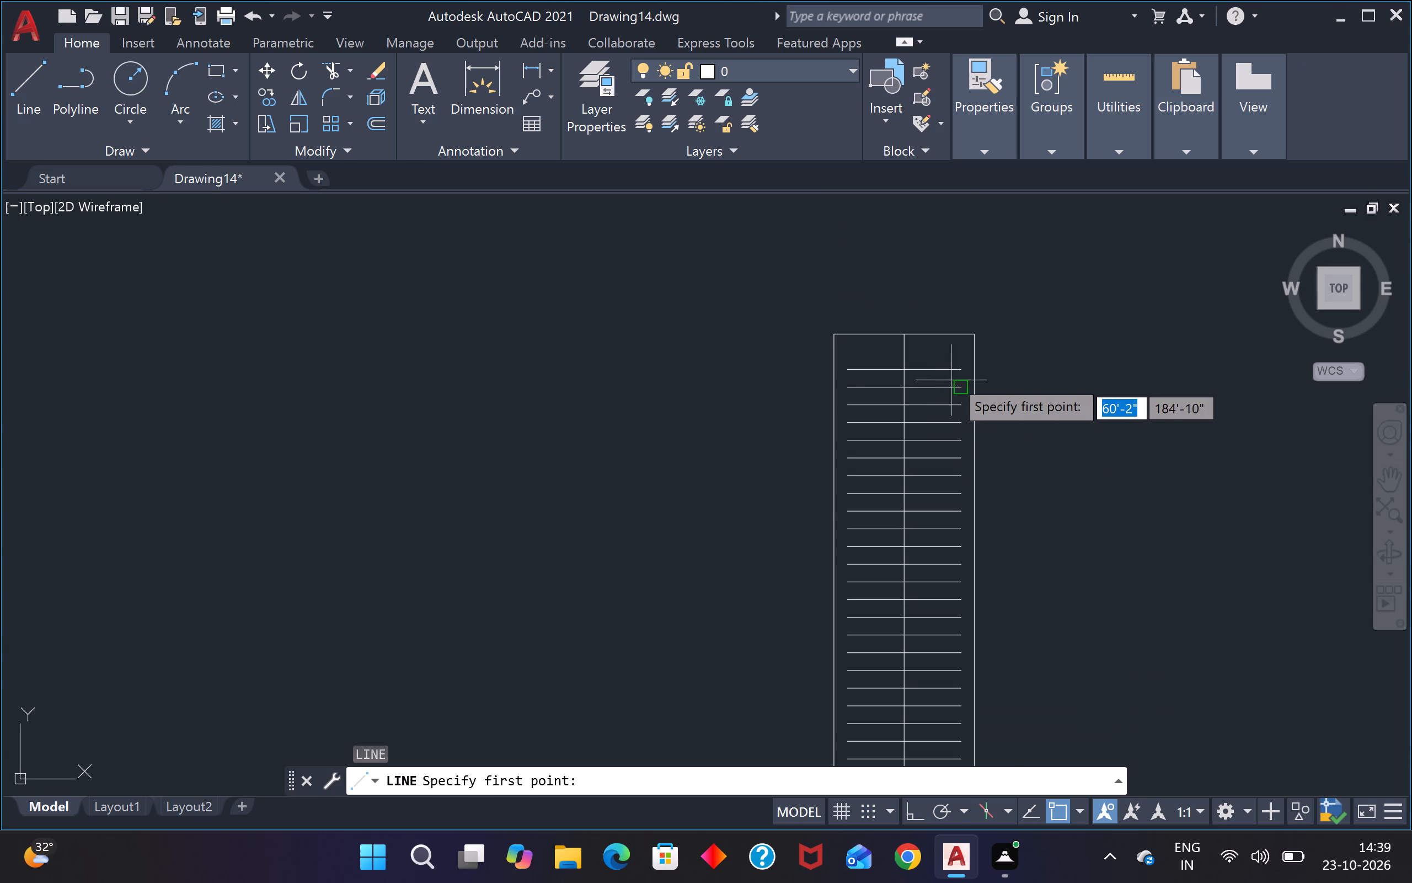
pyautogui.scroll(2, 949, 366)
pyautogui.click(983, 371)
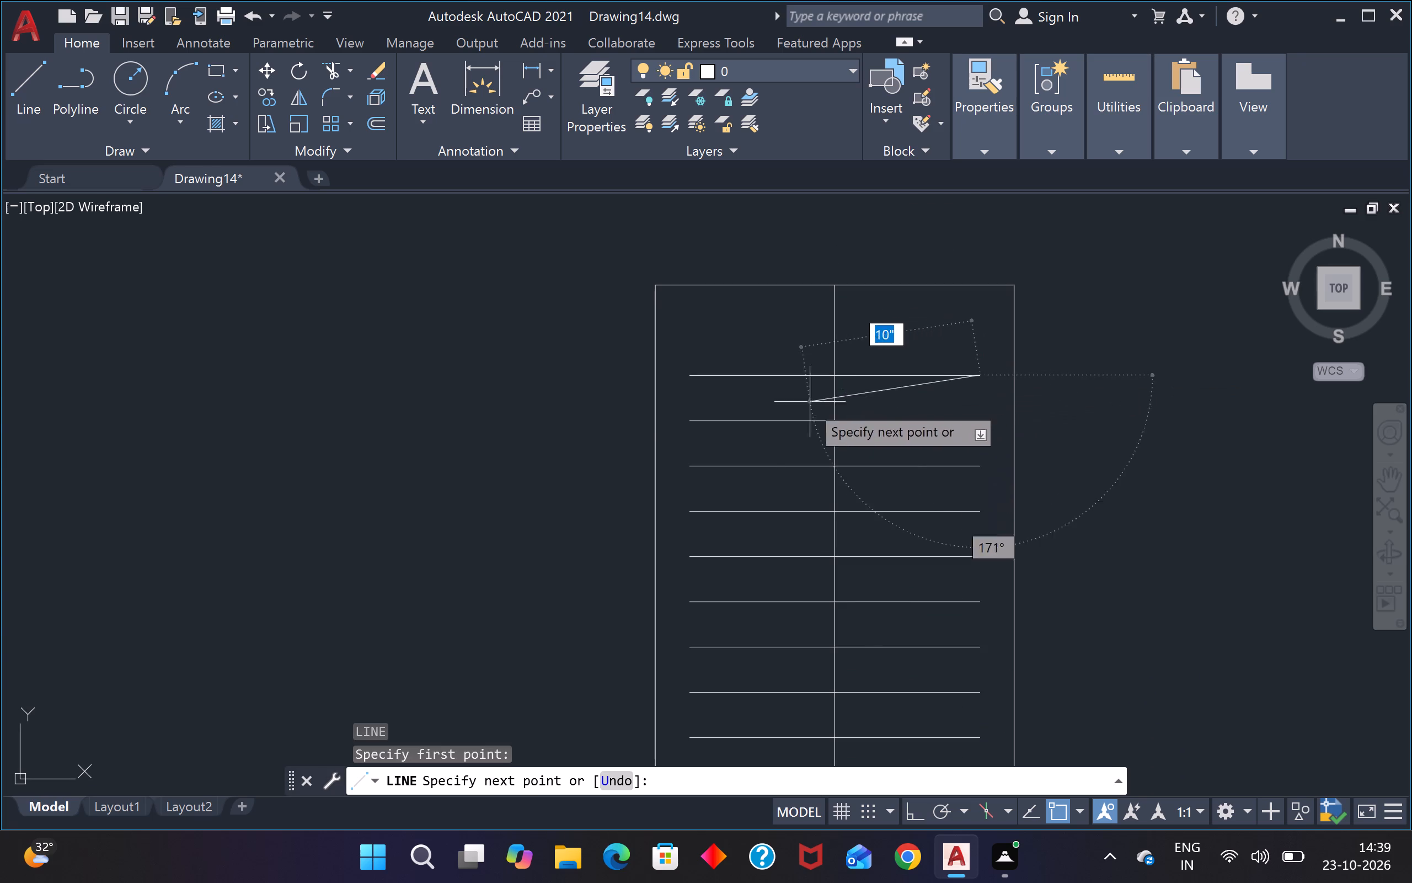
pyautogui.click(689, 422)
pyautogui.press('Escape')
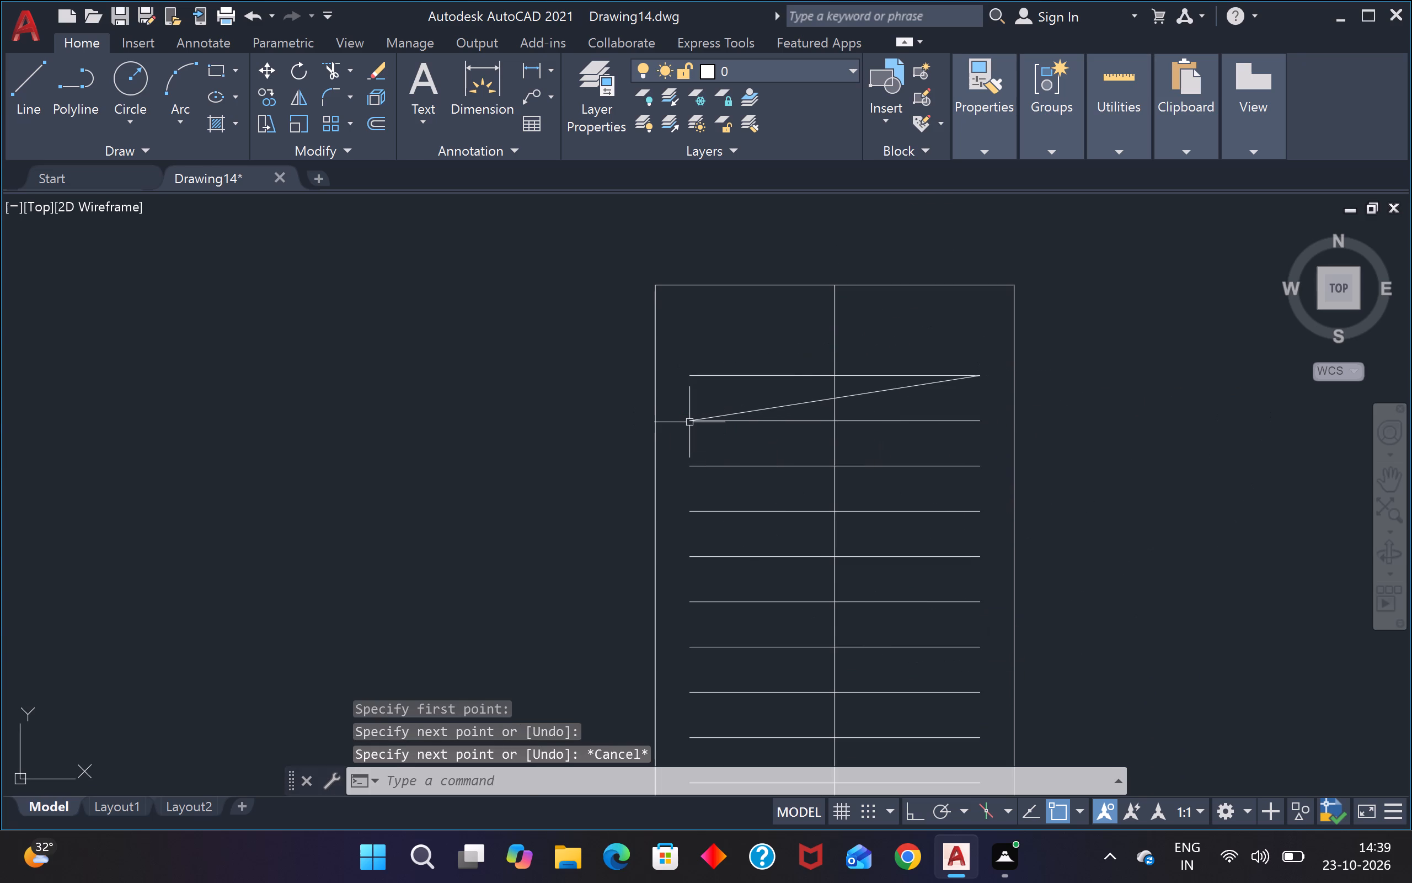
# Draw a diagonal line from the right end of the ninth inner horizontal line to the left end of the tenth.
pyautogui.press('space')
pyautogui.scroll(-3, 837, 425)
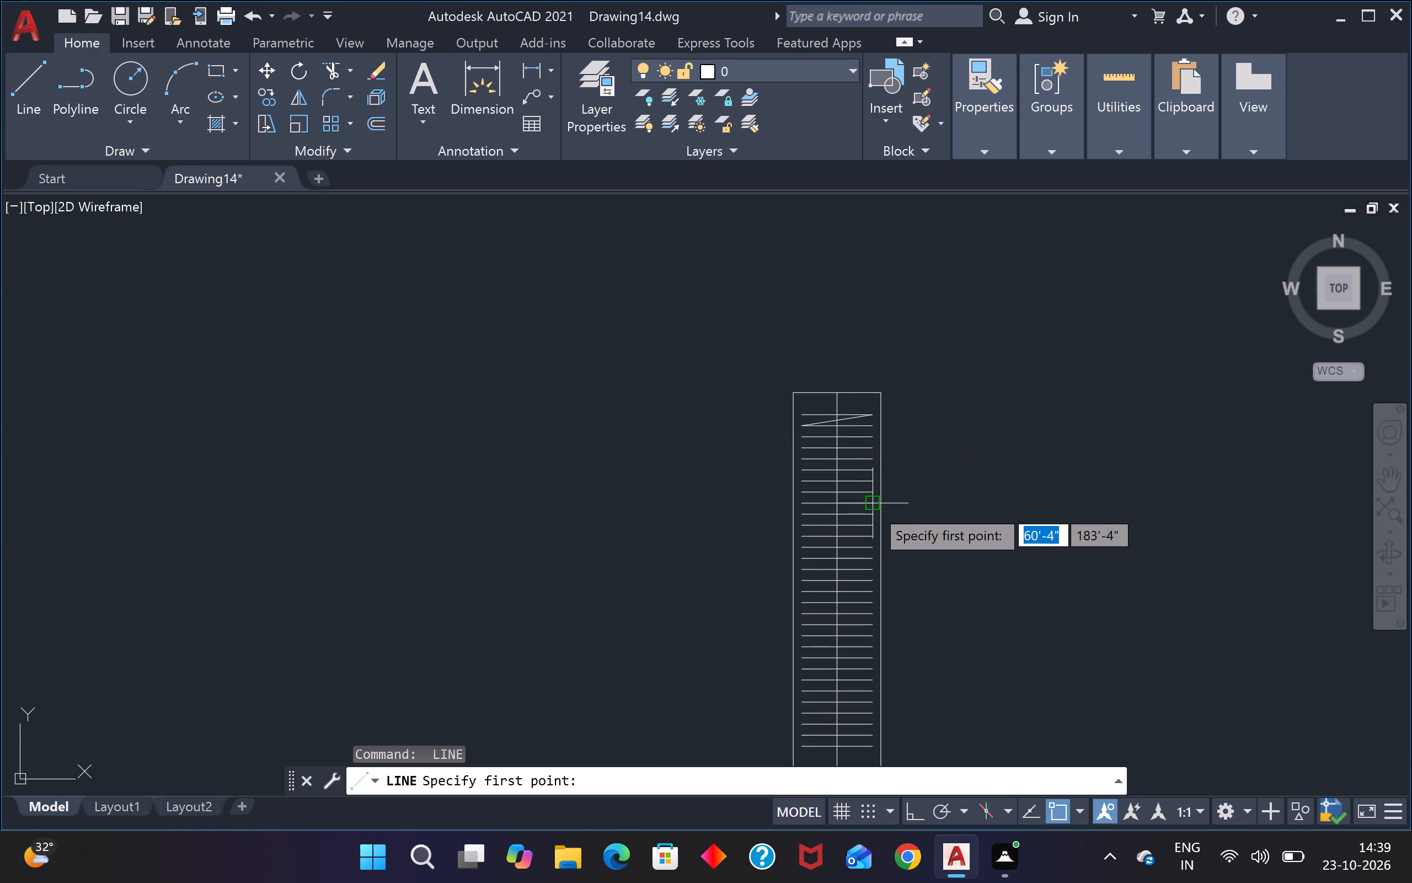
pyautogui.scroll(2, 870, 504)
pyautogui.click(882, 505)
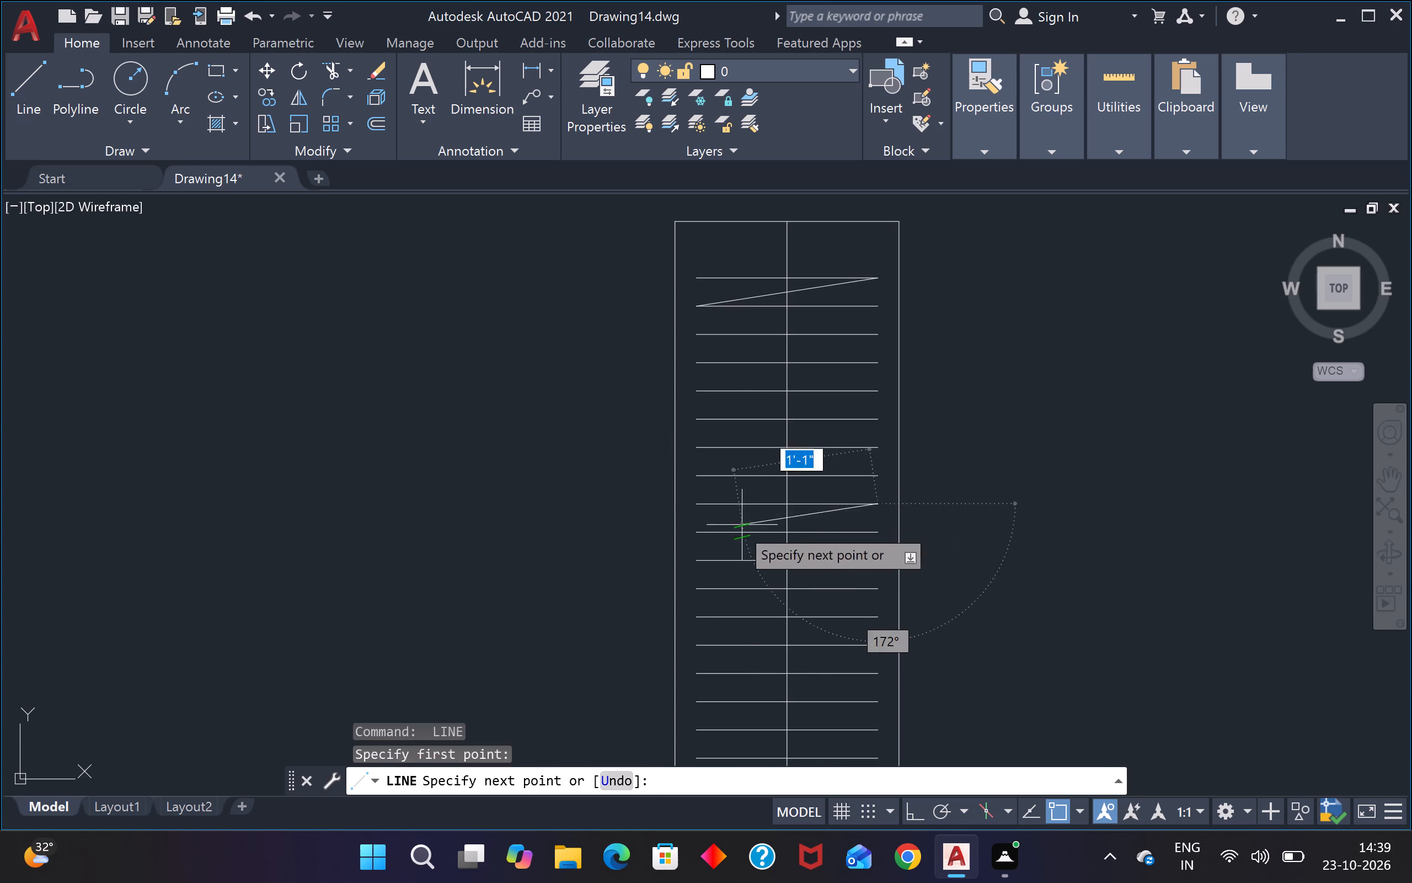
pyautogui.click(702, 531)
pyautogui.press('space')
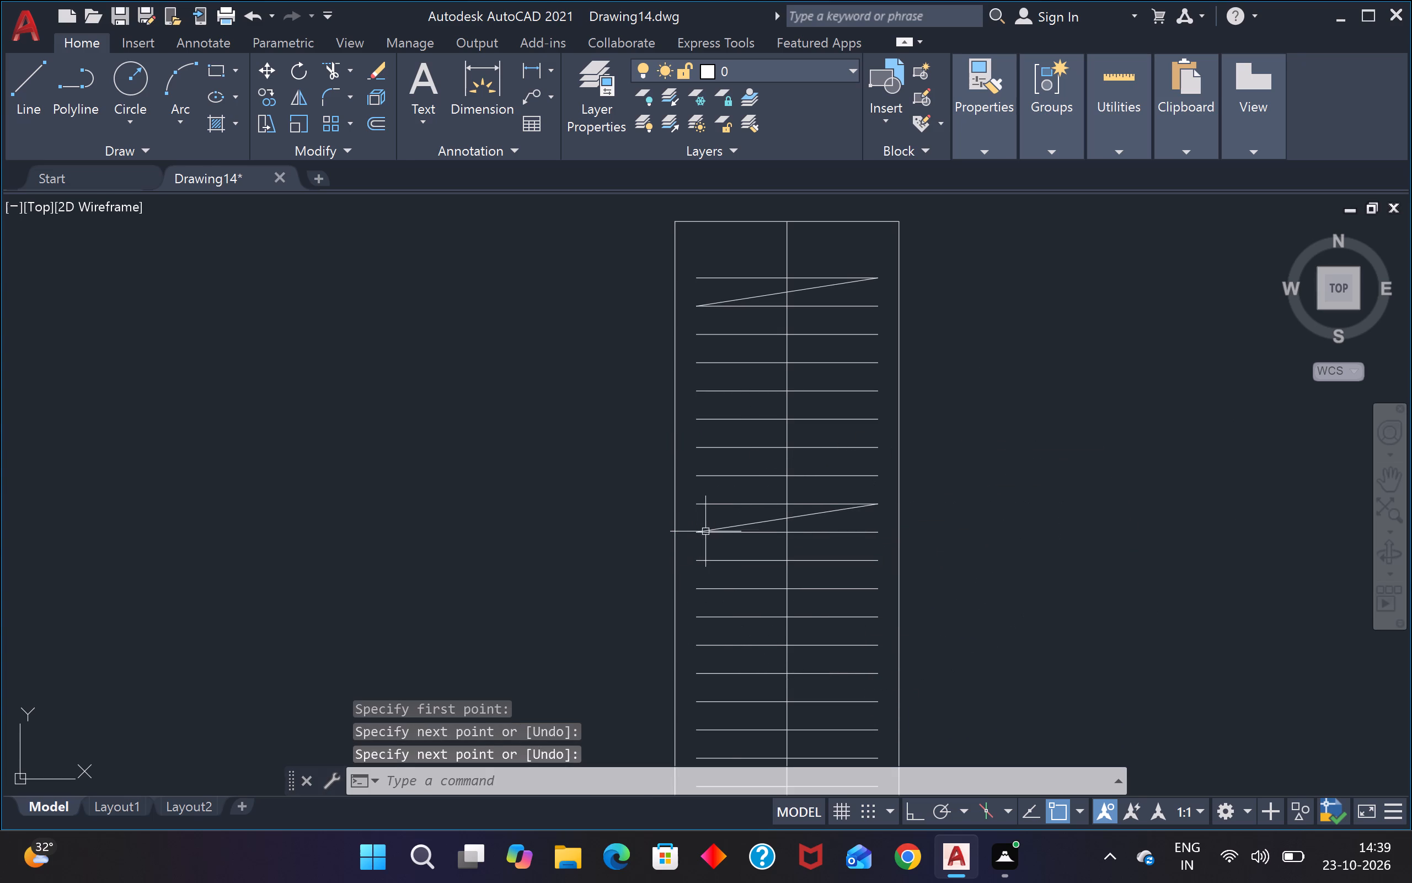
# Draw a diagonal line from the right end of the fifteenth inner horizontal line to the left end of the sixteenth.
pyautogui.scroll(-4, 794, 525)
pyautogui.scroll(3, 814, 568)
pyautogui.press('space')
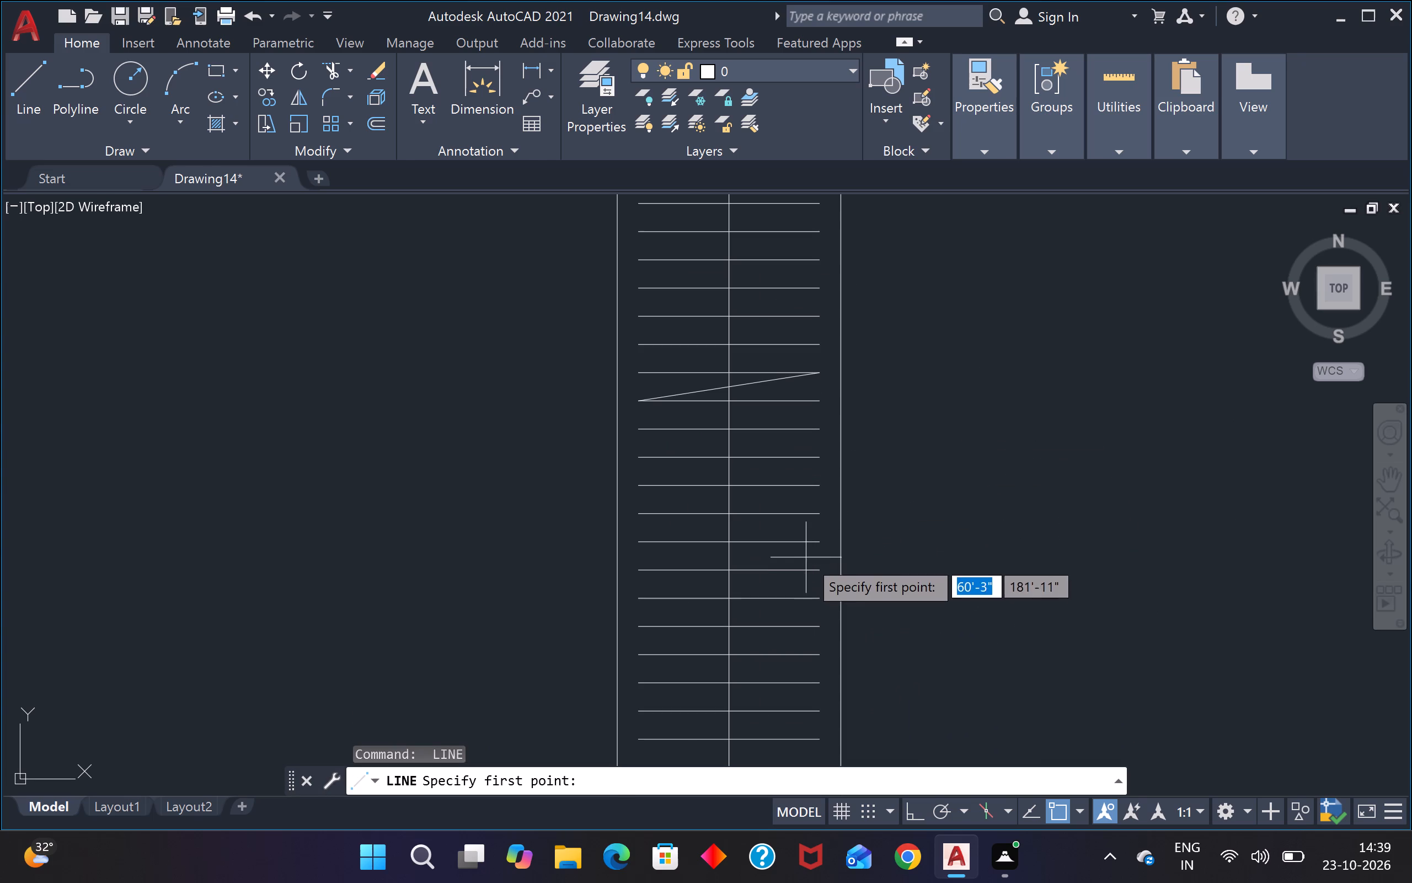
pyautogui.click(816, 539)
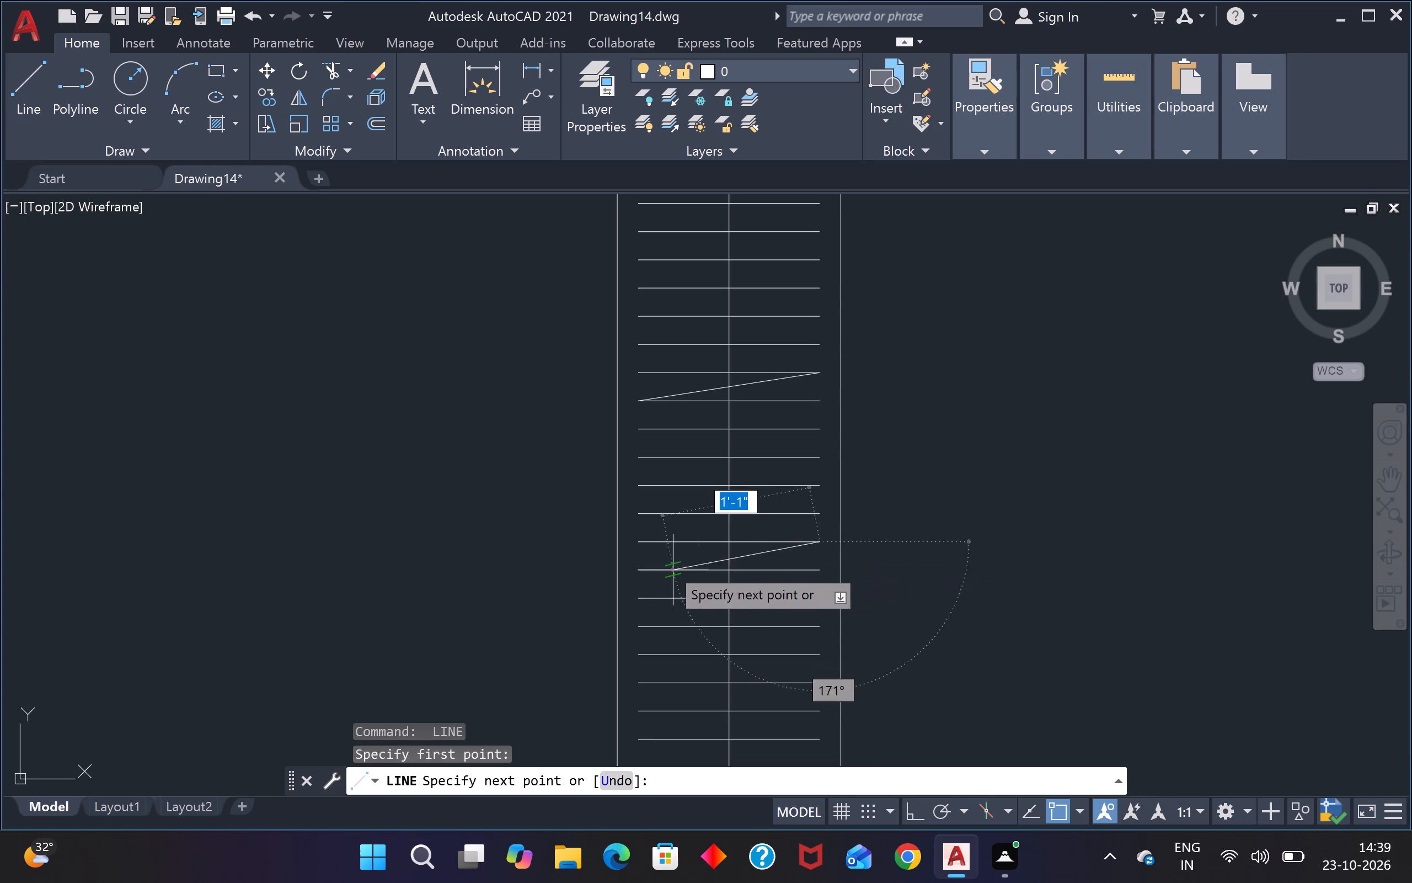
pyautogui.click(640, 567)
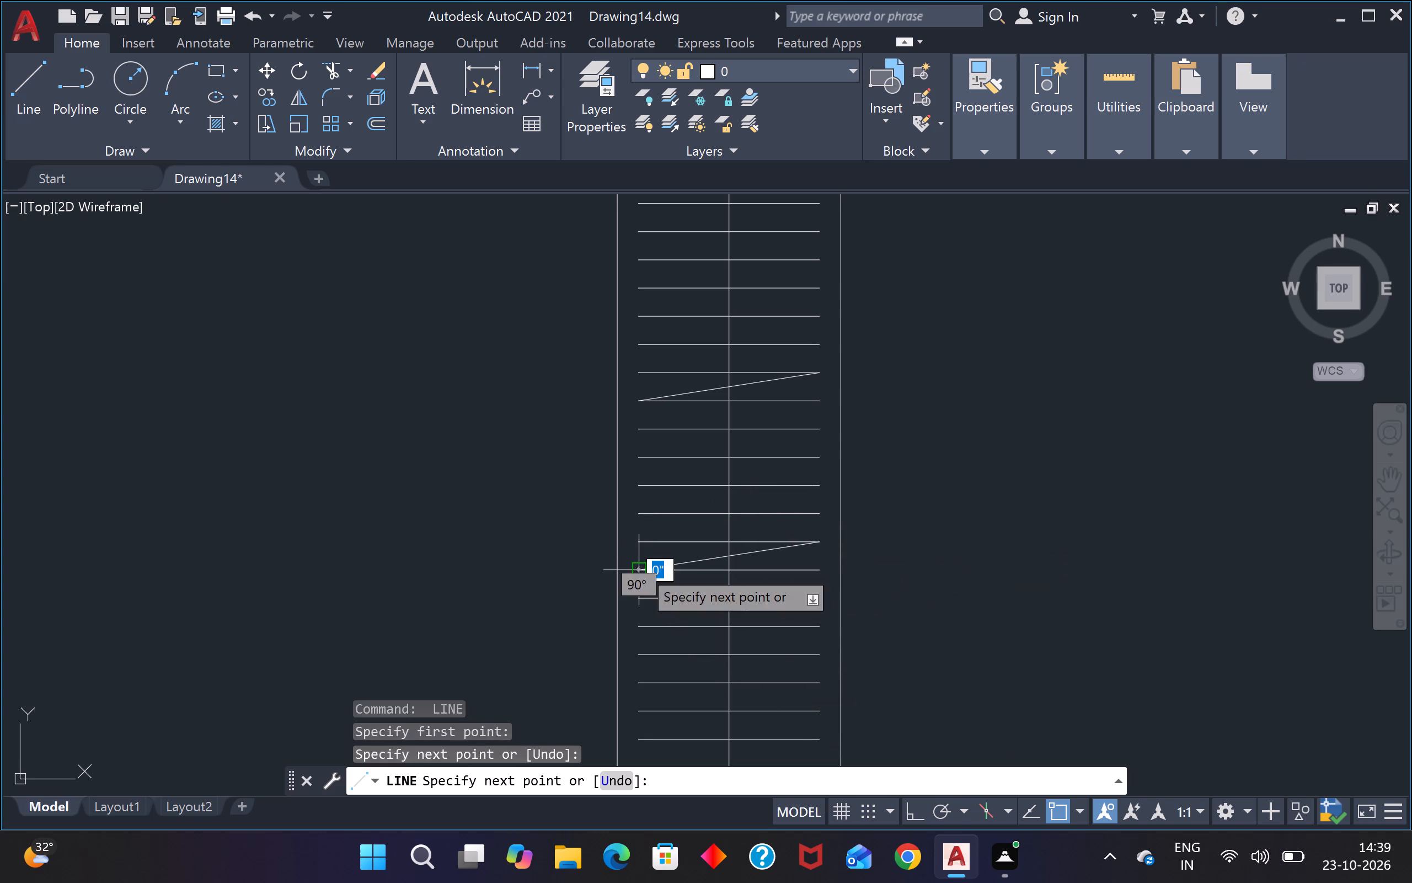
pyautogui.press('space')
# Draw a diagonal line from the right end of the 22nd inner horizontal line to the left end of the 23rd.
pyautogui.scroll(-3, 686, 546)
pyautogui.scroll(2, 733, 616)
pyautogui.press('space')
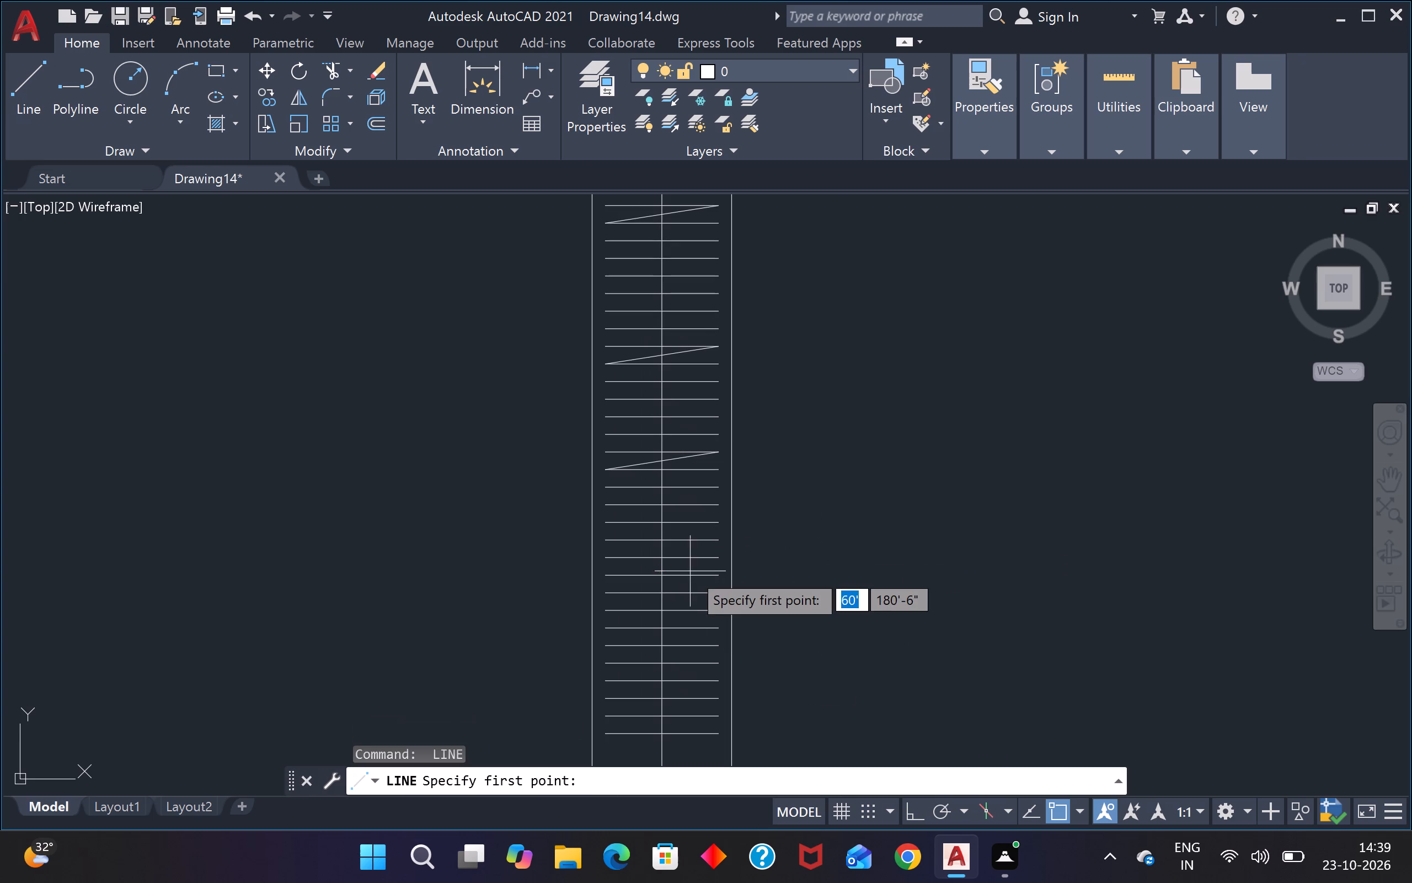
pyautogui.click(713, 573)
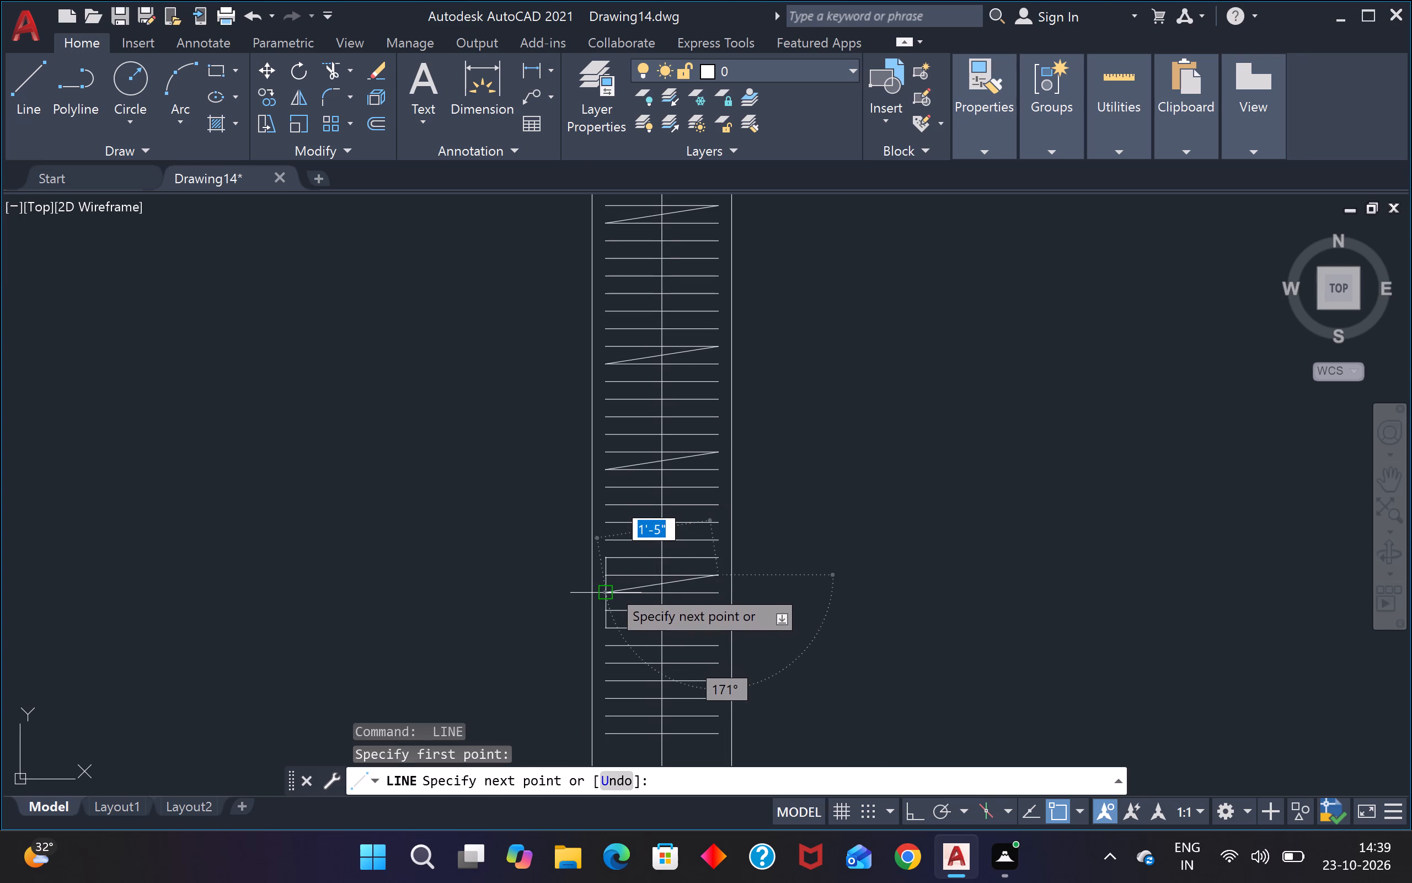
pyautogui.click(605, 589)
pyautogui.press('space')
# Draw a diagonal line from the right end of the third-lowest inner horizontal line to the left end of the second-lowest.
pyautogui.scroll(-2, 648, 612)
pyautogui.scroll(2, 666, 643)
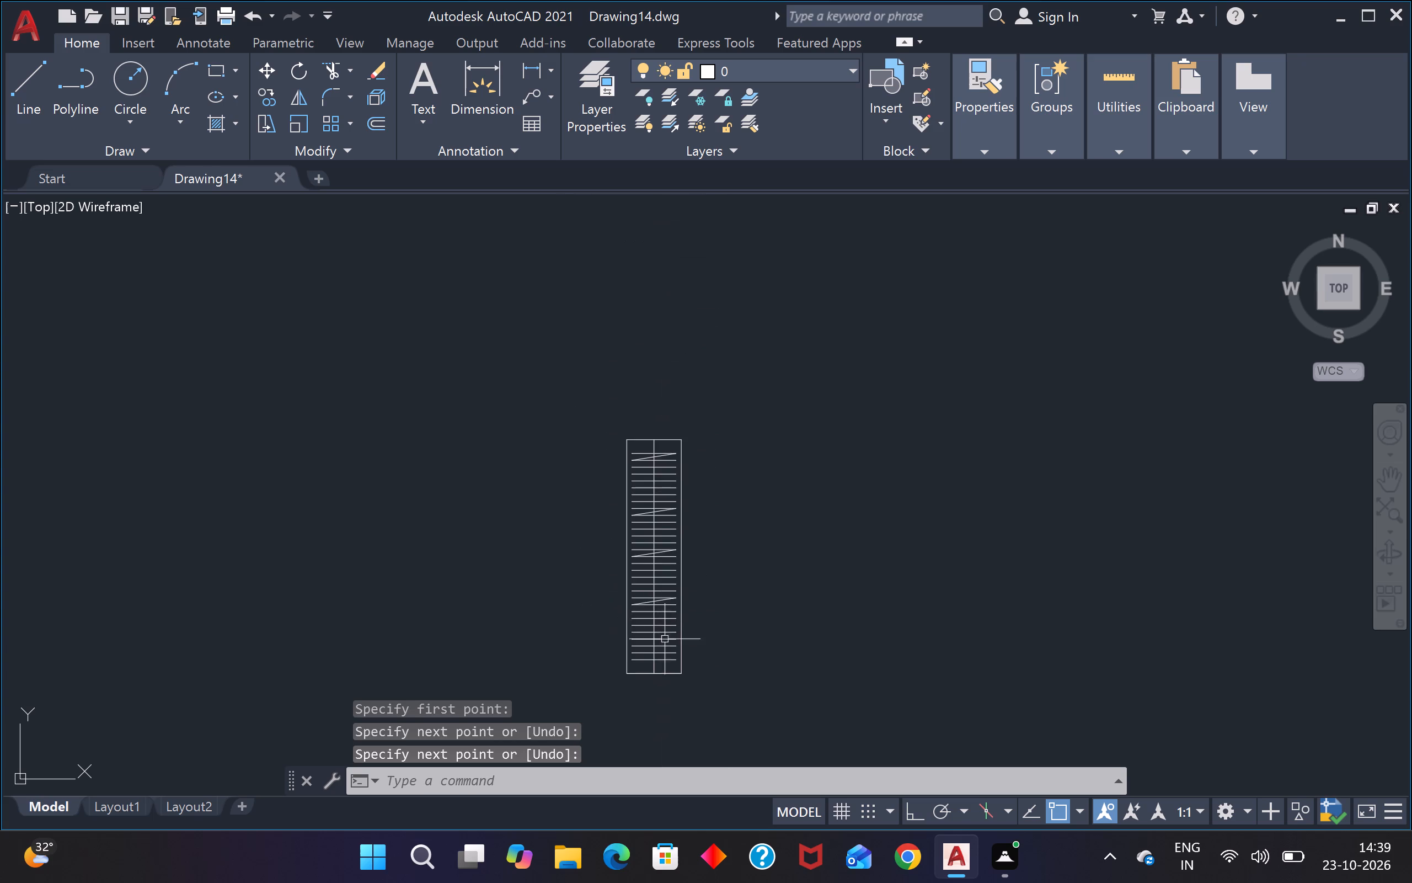
pyautogui.press('space')
pyautogui.click(685, 656)
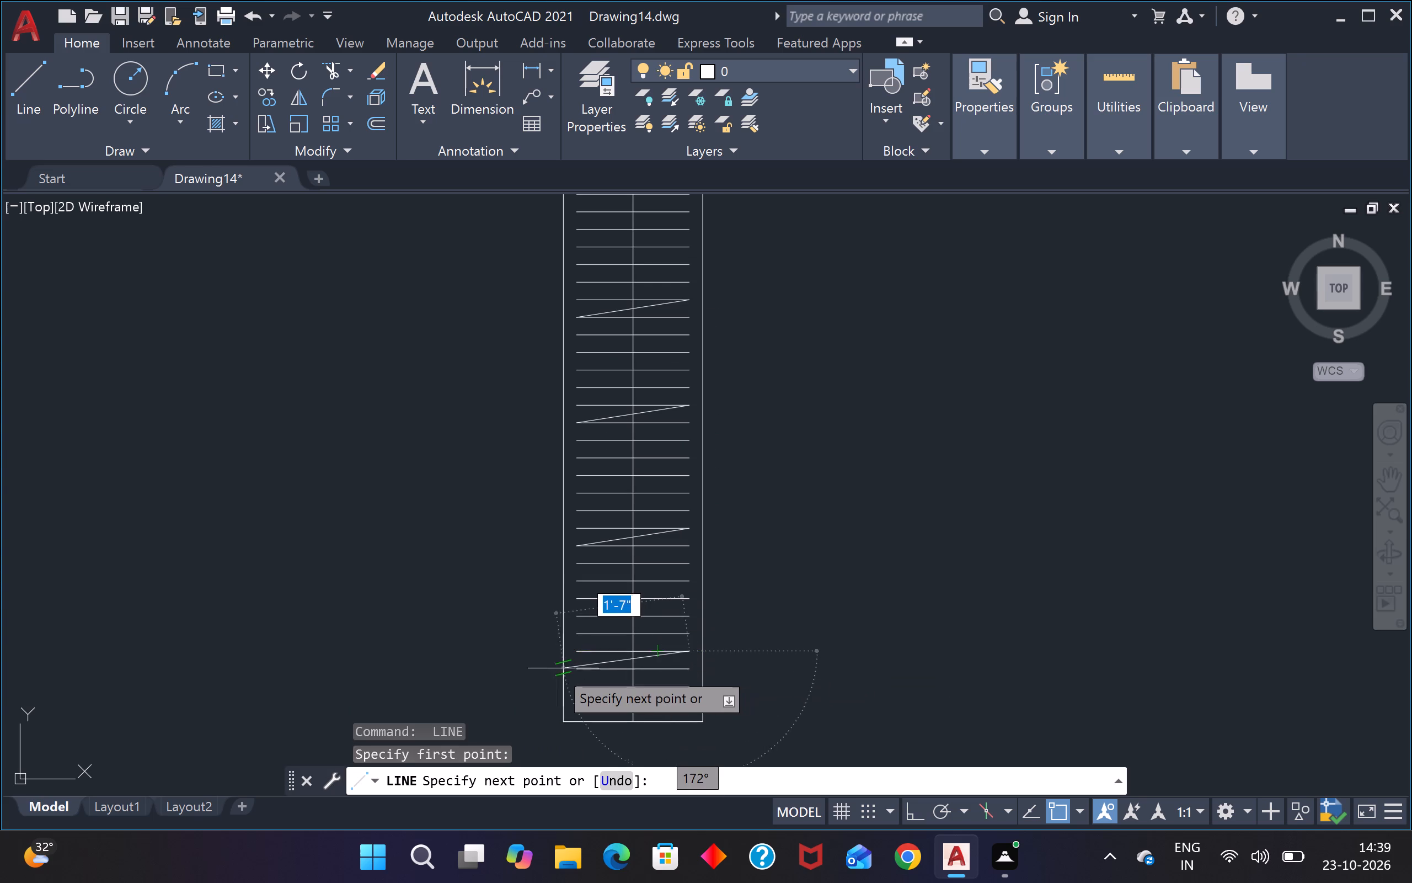
pyautogui.scroll(2, 566, 668)
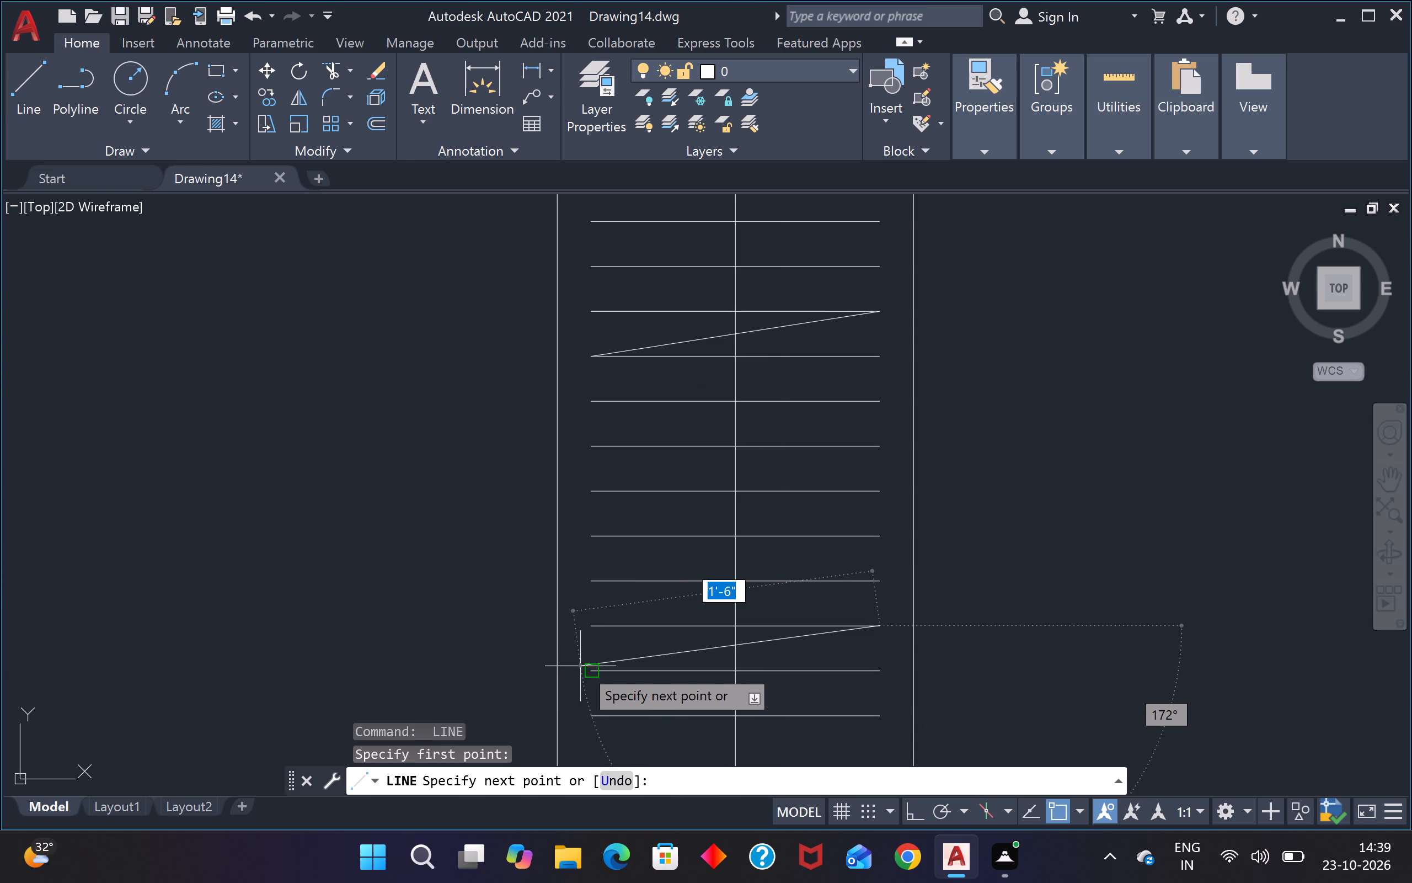
pyautogui.click(588, 667)
pyautogui.press('space')
# Draw a diagonal line from the right end of the 25th inner horizontal line to the left end of the 26th.
pyautogui.press('space')
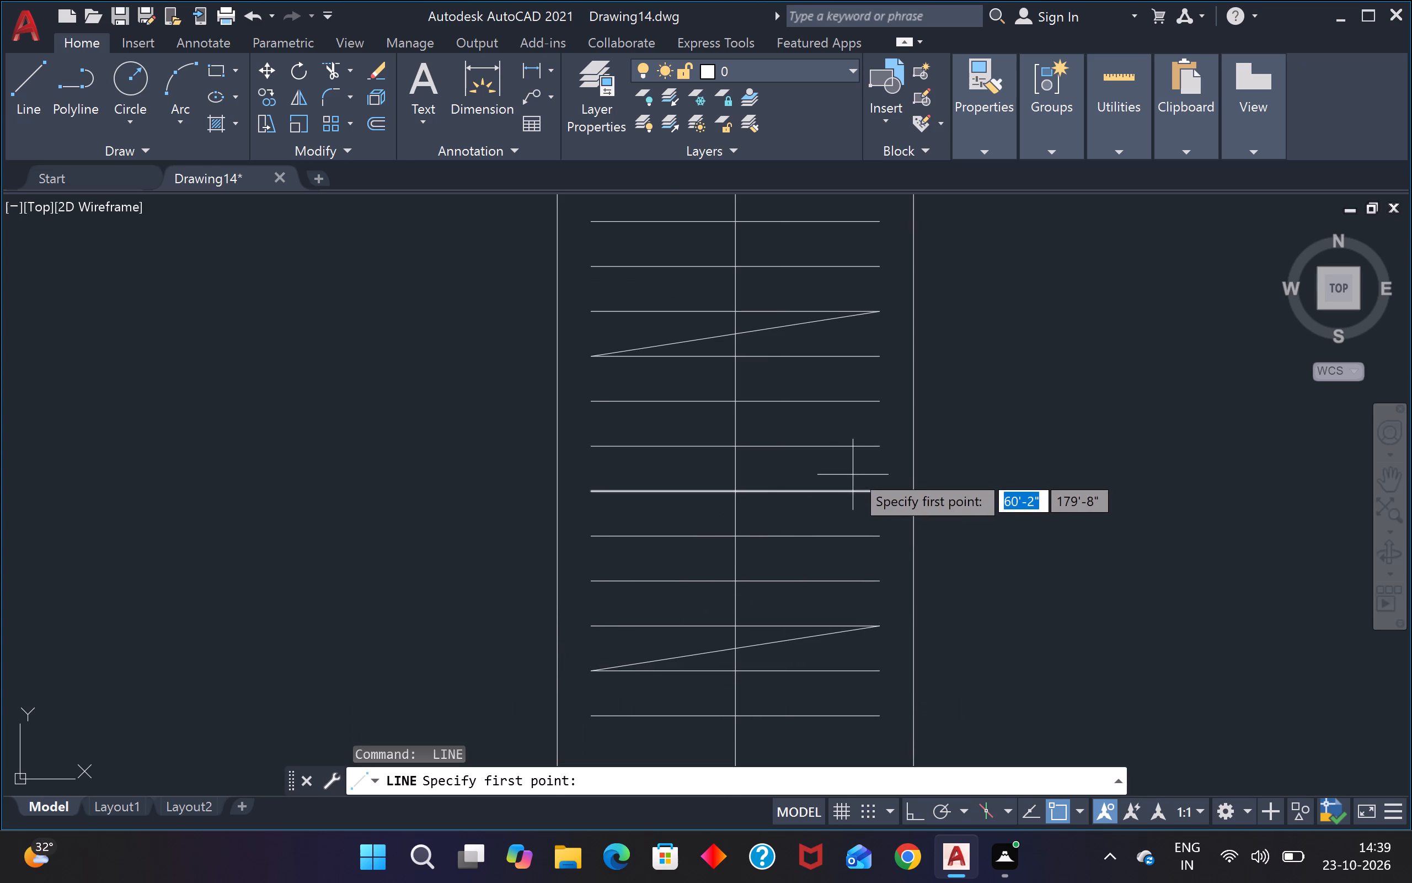
pyautogui.click(871, 445)
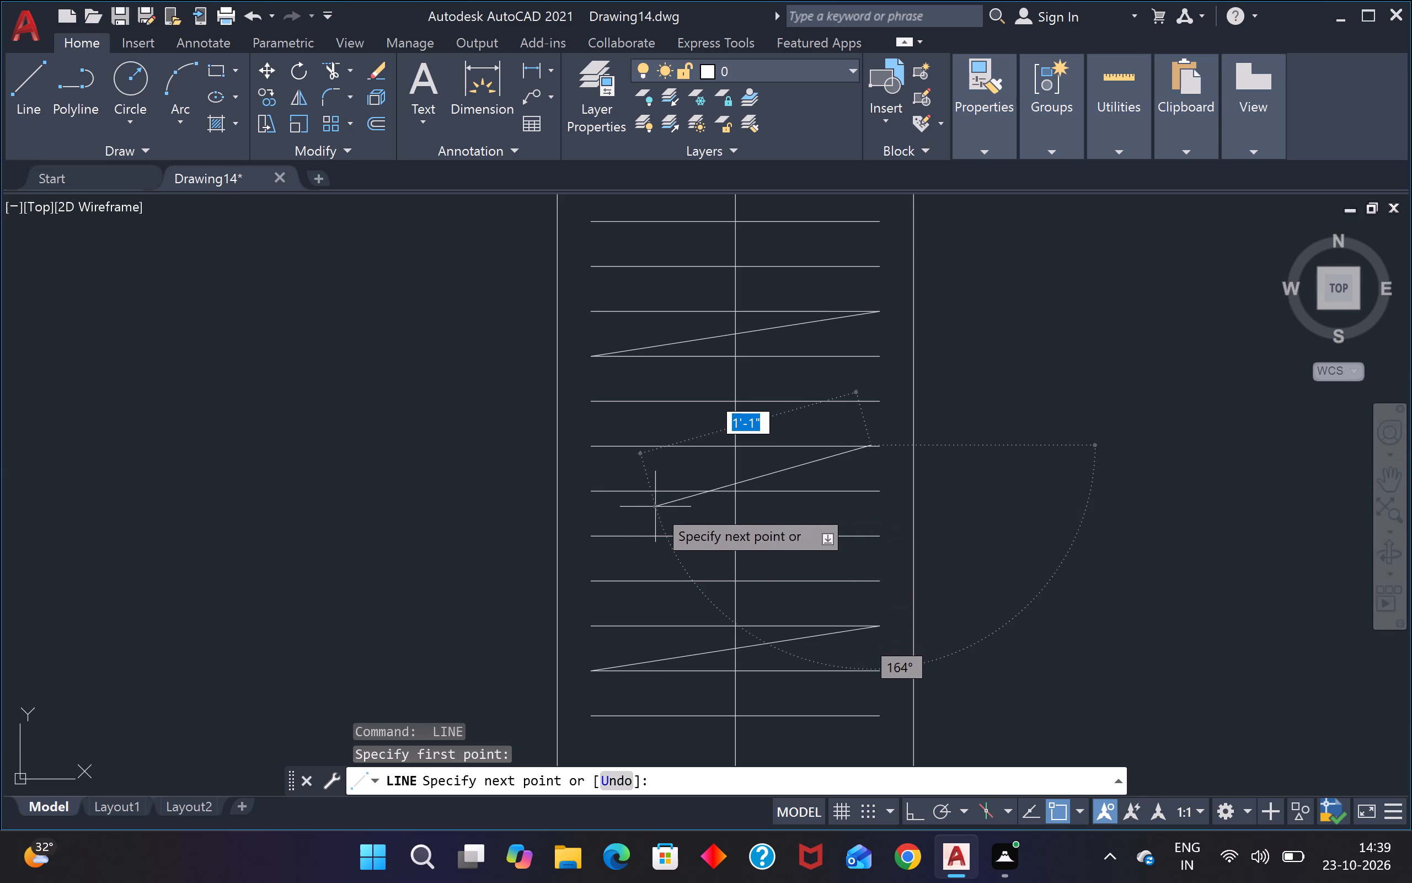
pyautogui.press('space')
pyautogui.press('space')
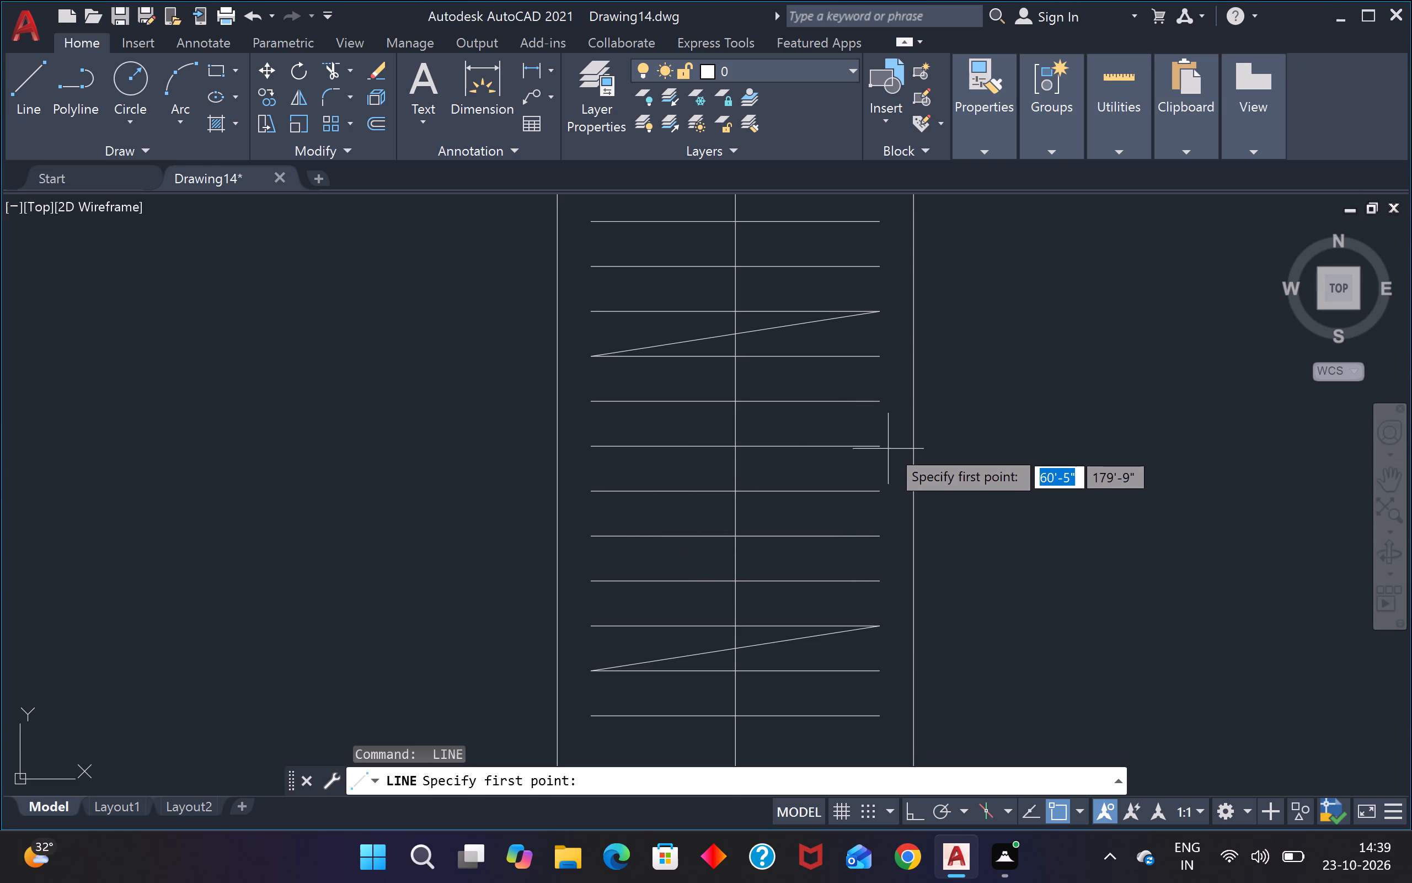
pyautogui.click(878, 444)
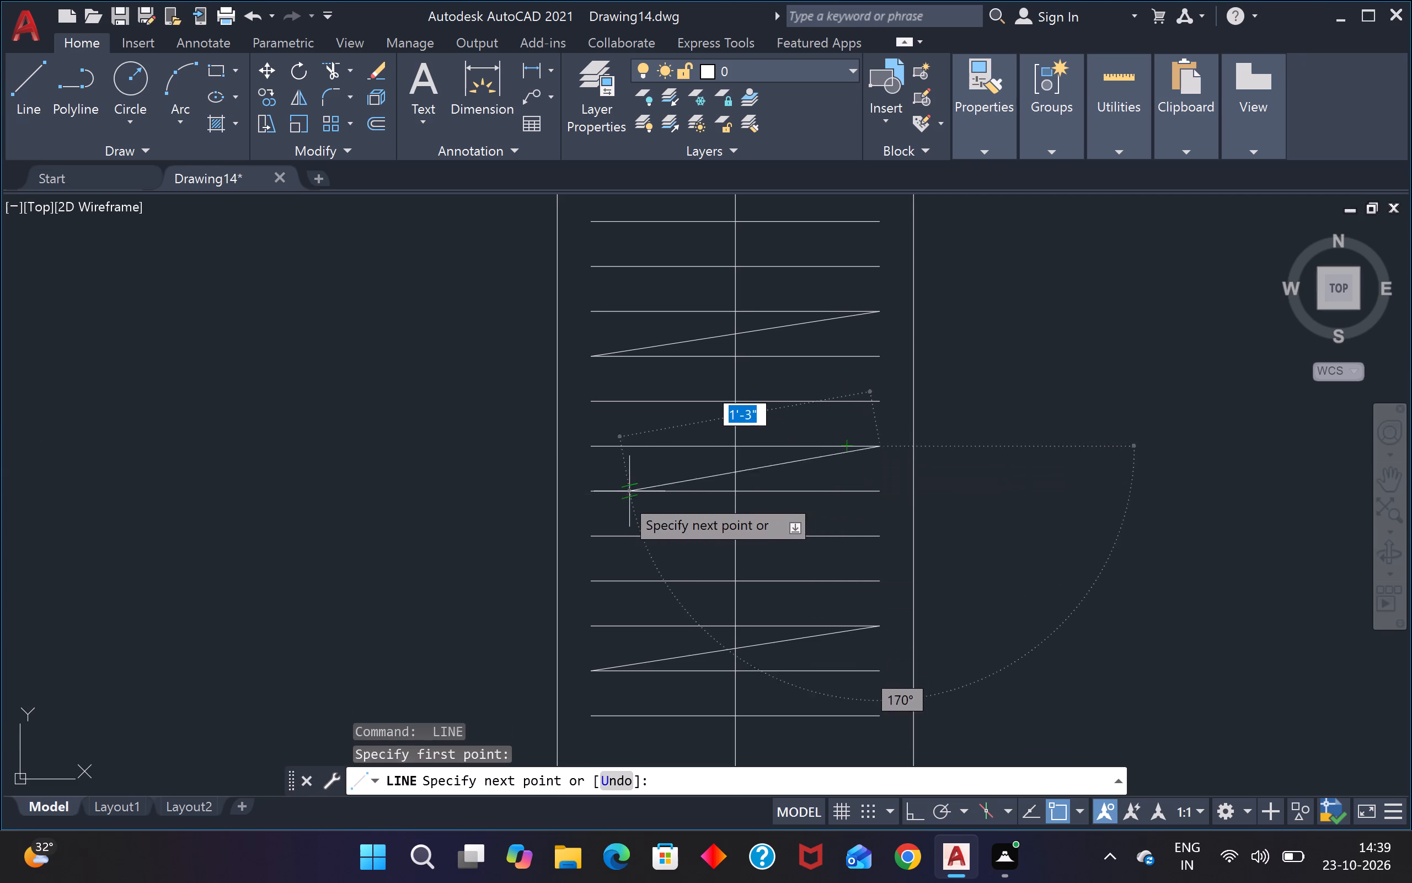
pyautogui.click(593, 494)
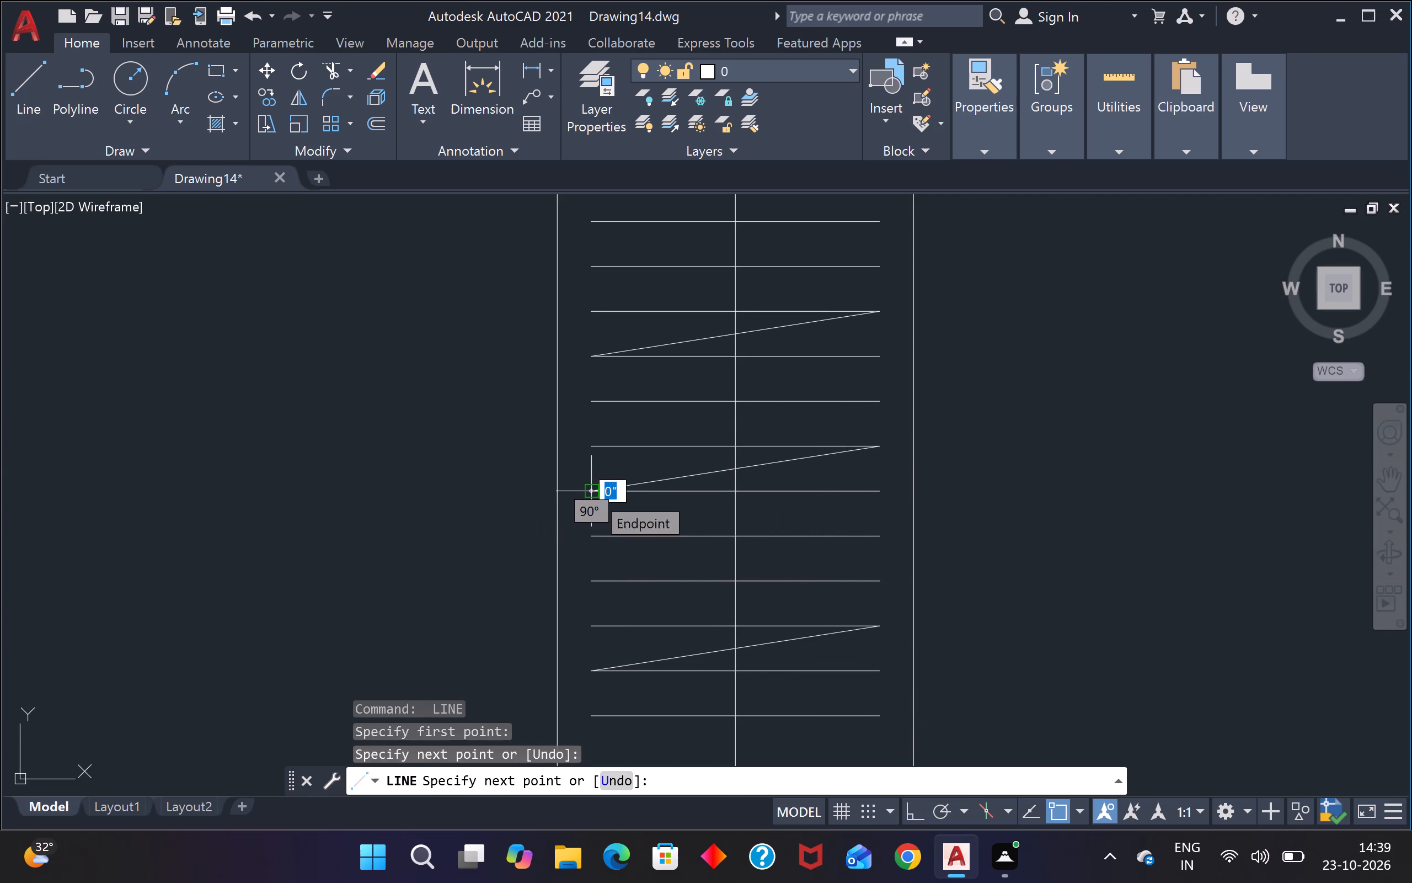
pyautogui.press('Escape')
# Copy the whole fitting by its lower-left corner to the inner lower-left corner of the floor plan's lower-left room.
pyautogui.scroll(-6, 611, 487)
pyautogui.moveTo(708, 357); pyautogui.dragTo(698, 370)
pyautogui.click(606, 525)
pyautogui.press('c')
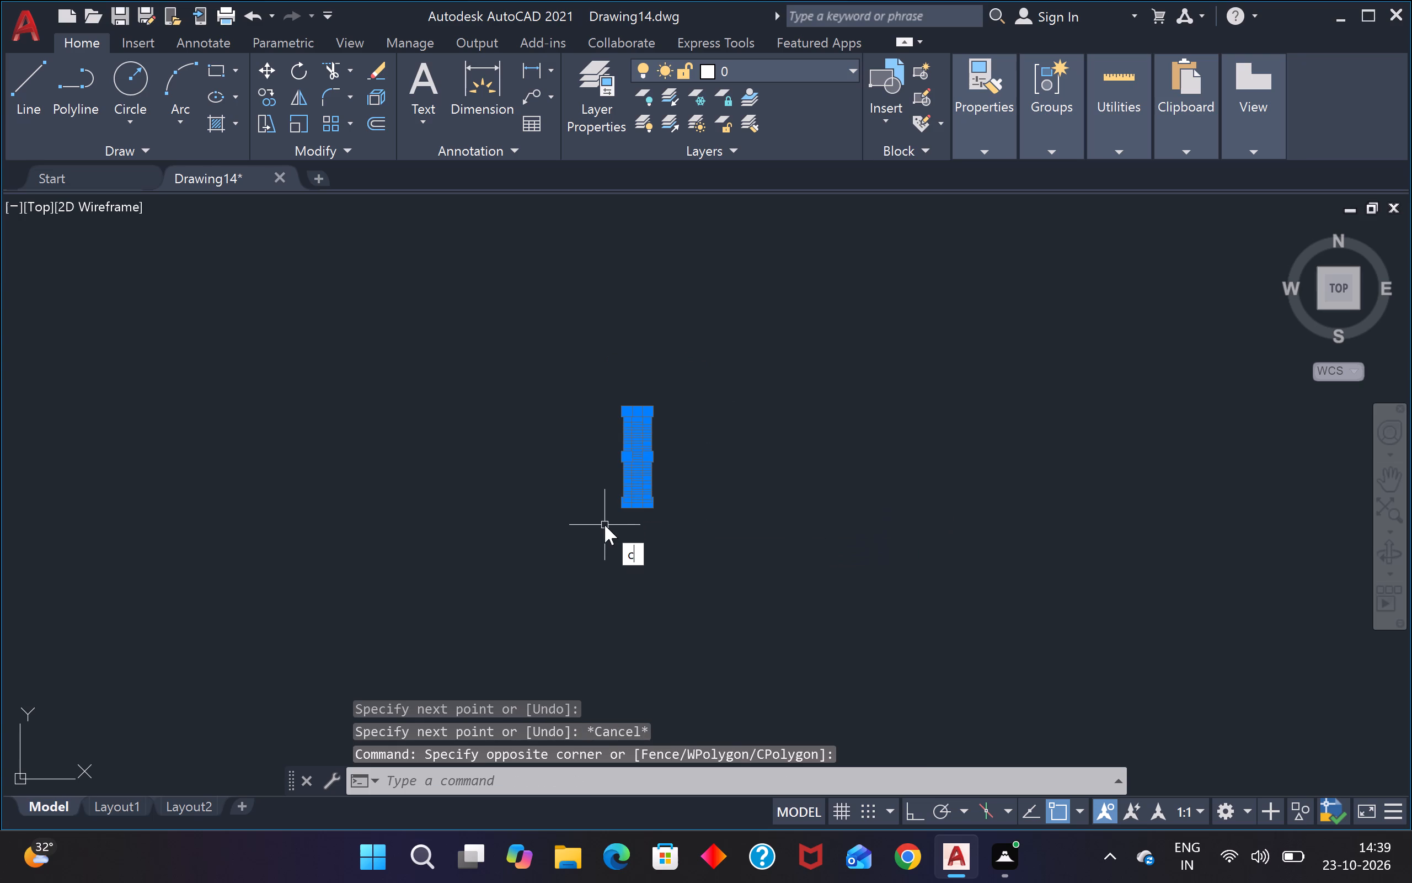
pyautogui.press('o')
pyautogui.press('Return')
pyautogui.scroll(3, 620, 508)
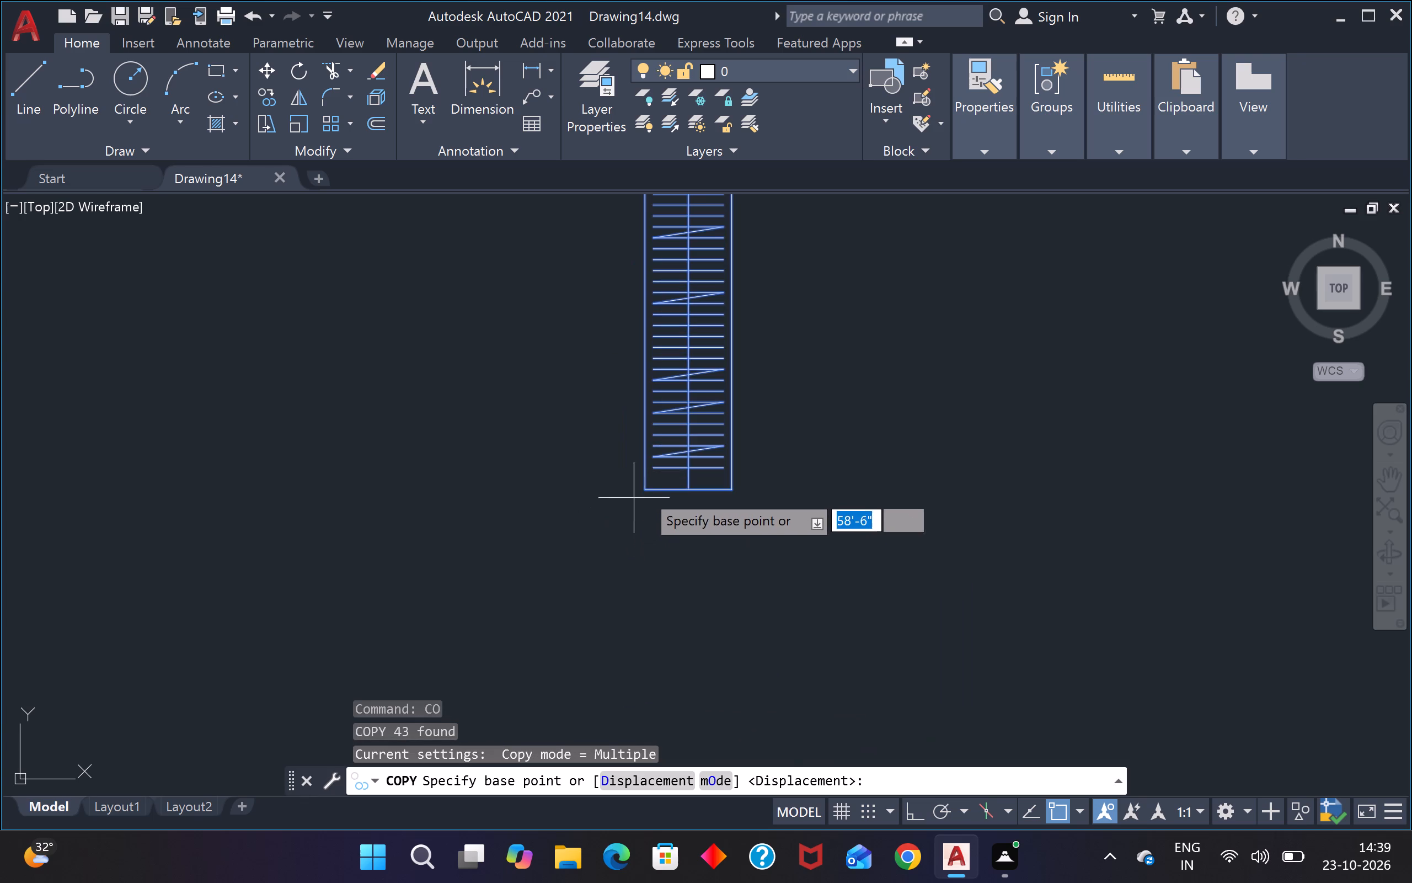
pyautogui.click(648, 488)
pyautogui.scroll(-4, 648, 487)
pyautogui.scroll(-3, 800, 532)
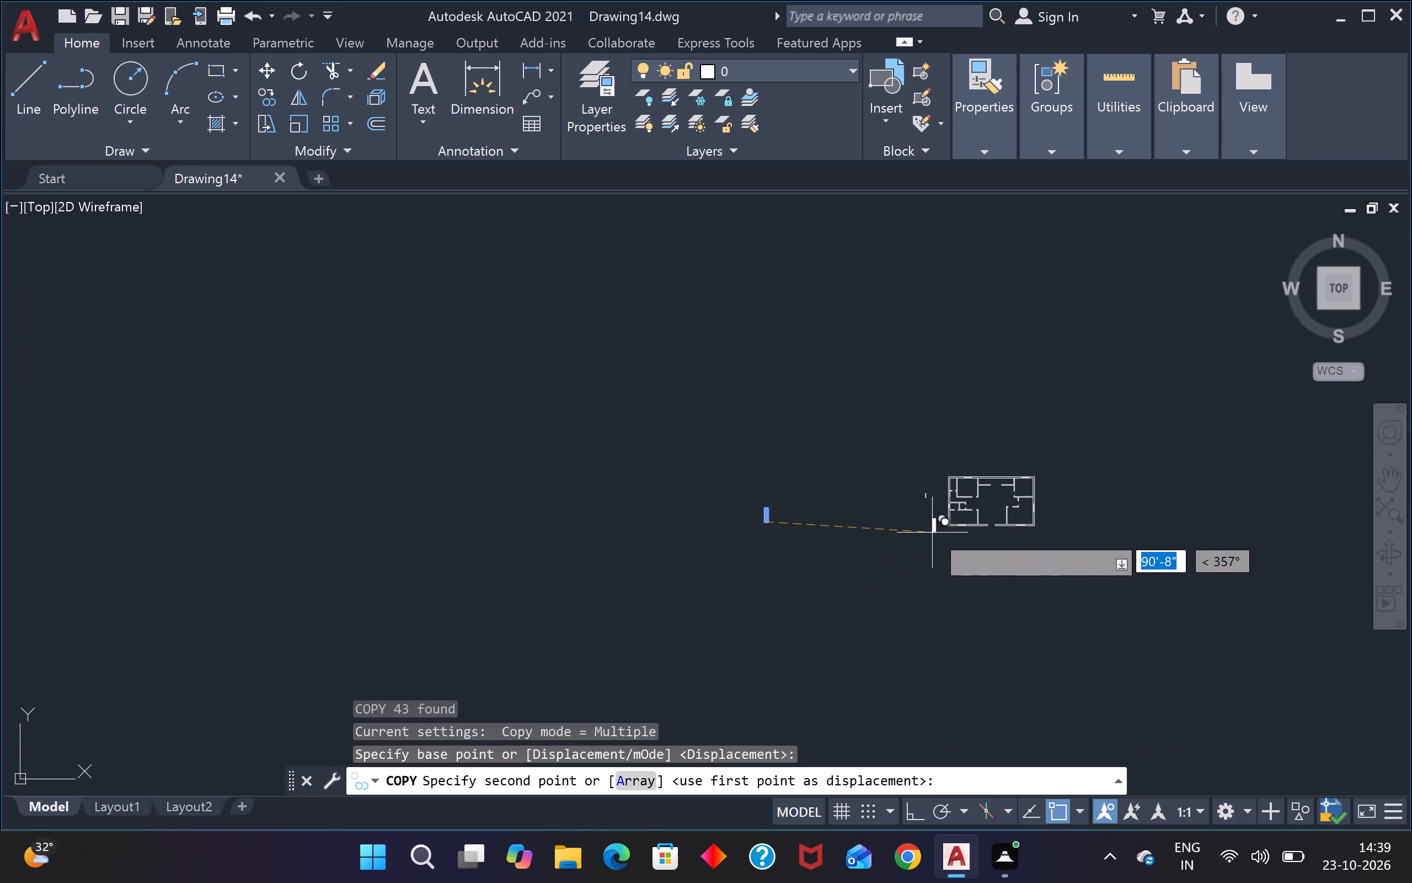
pyautogui.scroll(6, 958, 523)
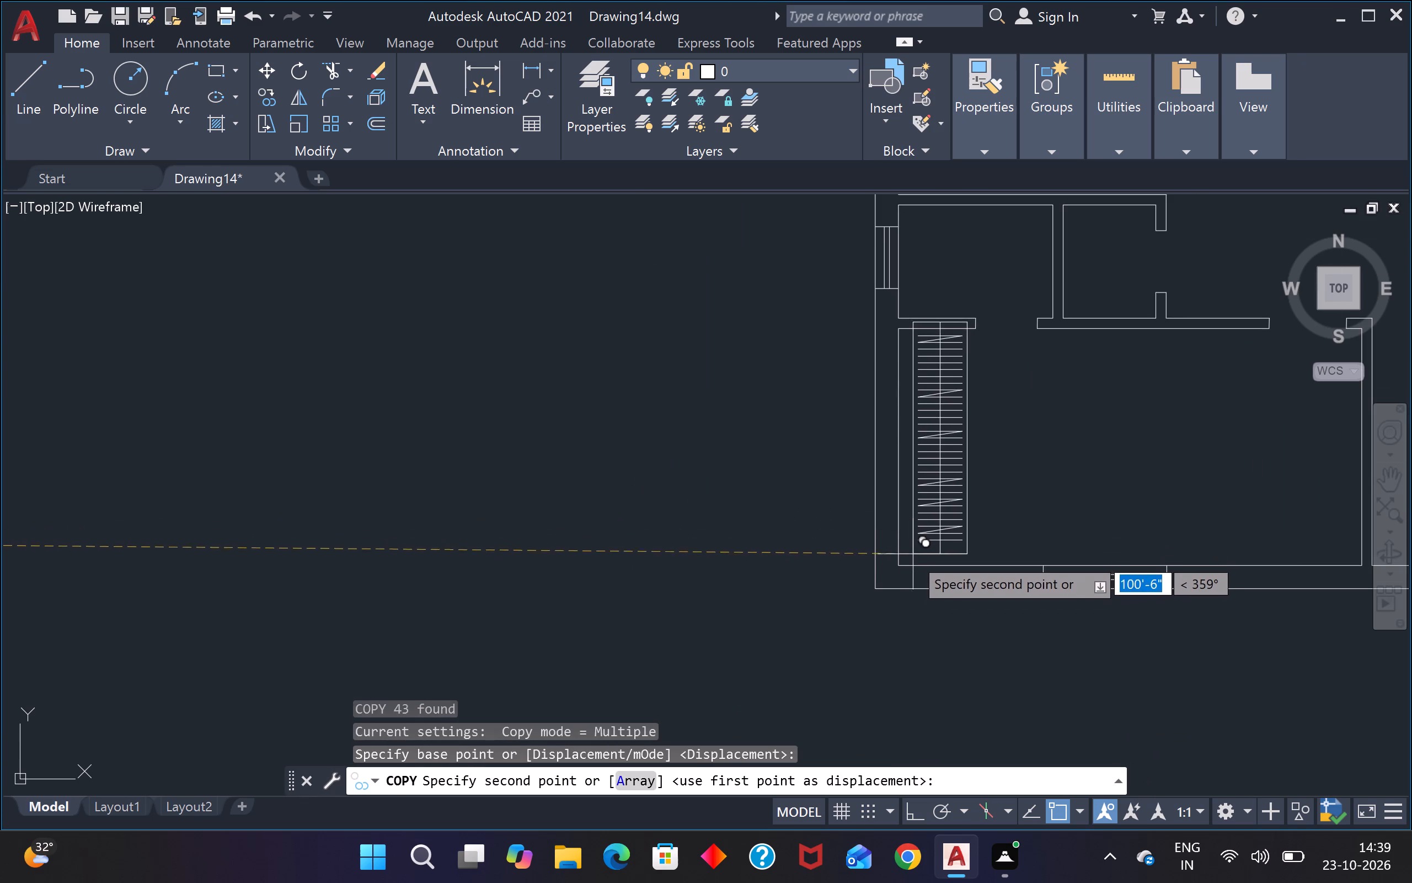
pyautogui.click(902, 565)
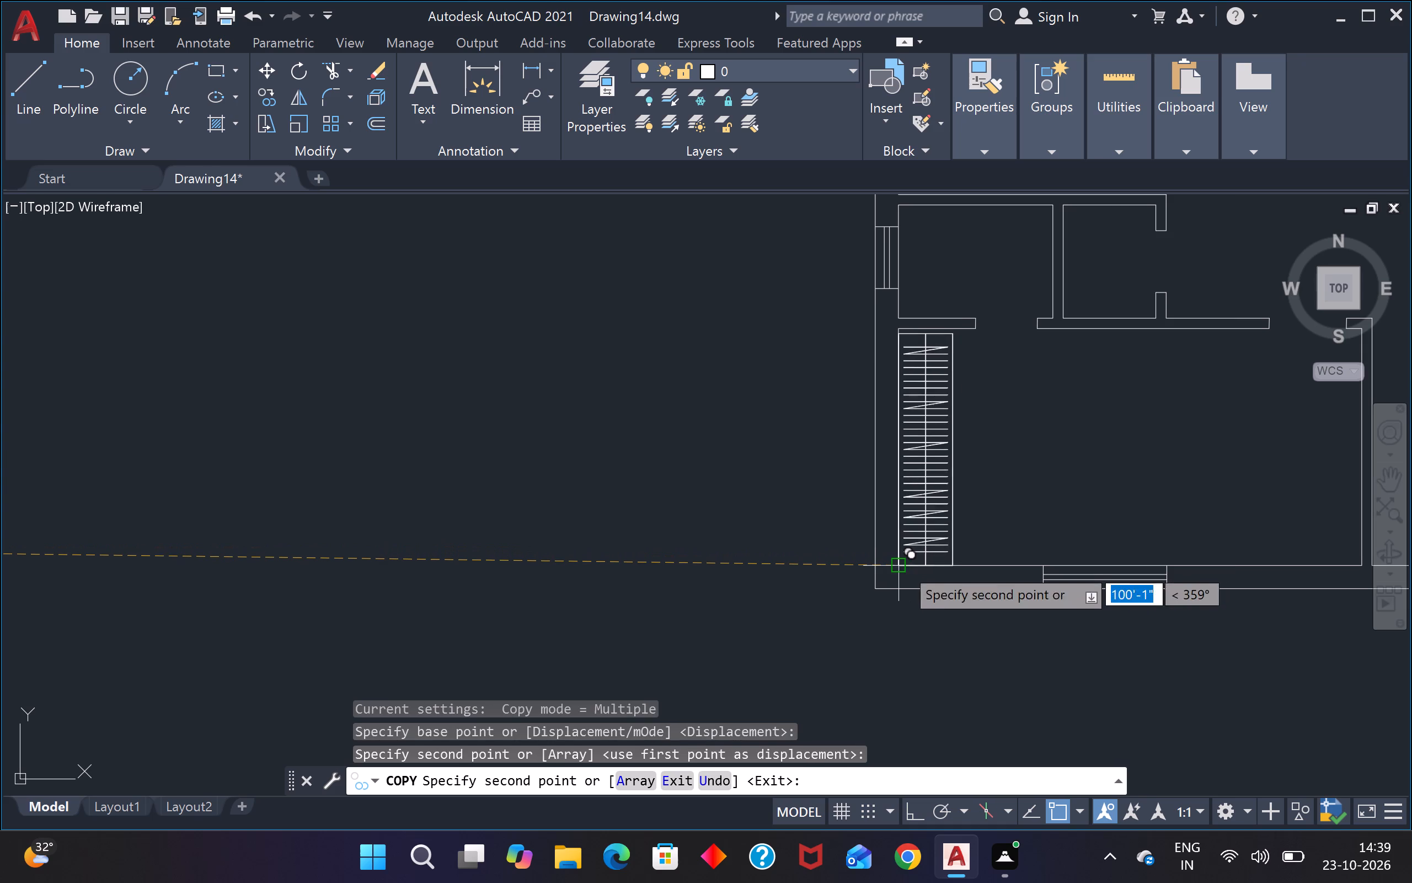
pyautogui.scroll(-2, 946, 529)
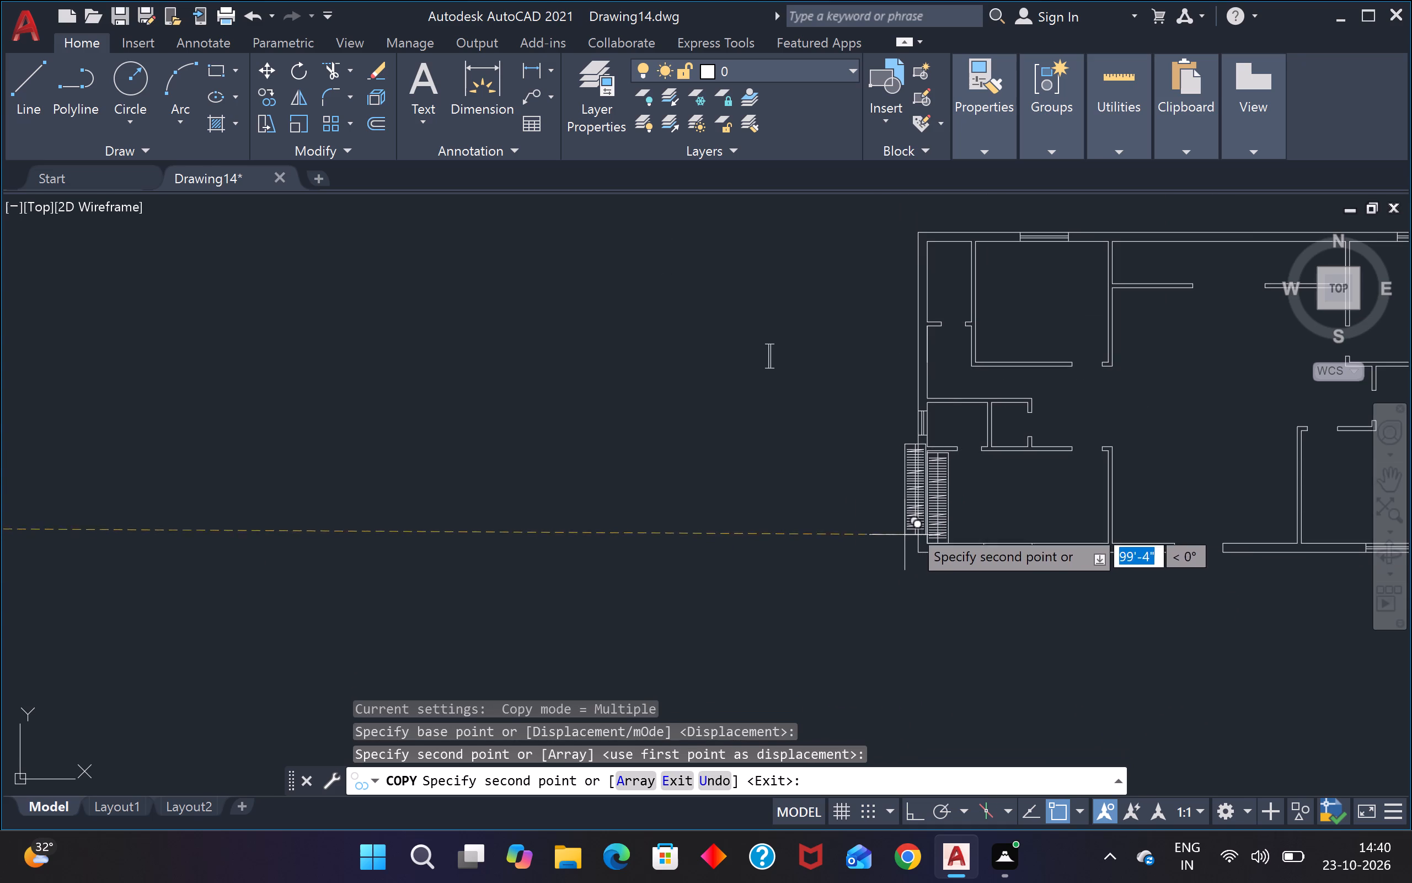
pyautogui.scroll(-1, 933, 494)
pyautogui.scroll(2, 939, 496)
pyautogui.scroll(-2, 940, 493)
pyautogui.press('Escape')
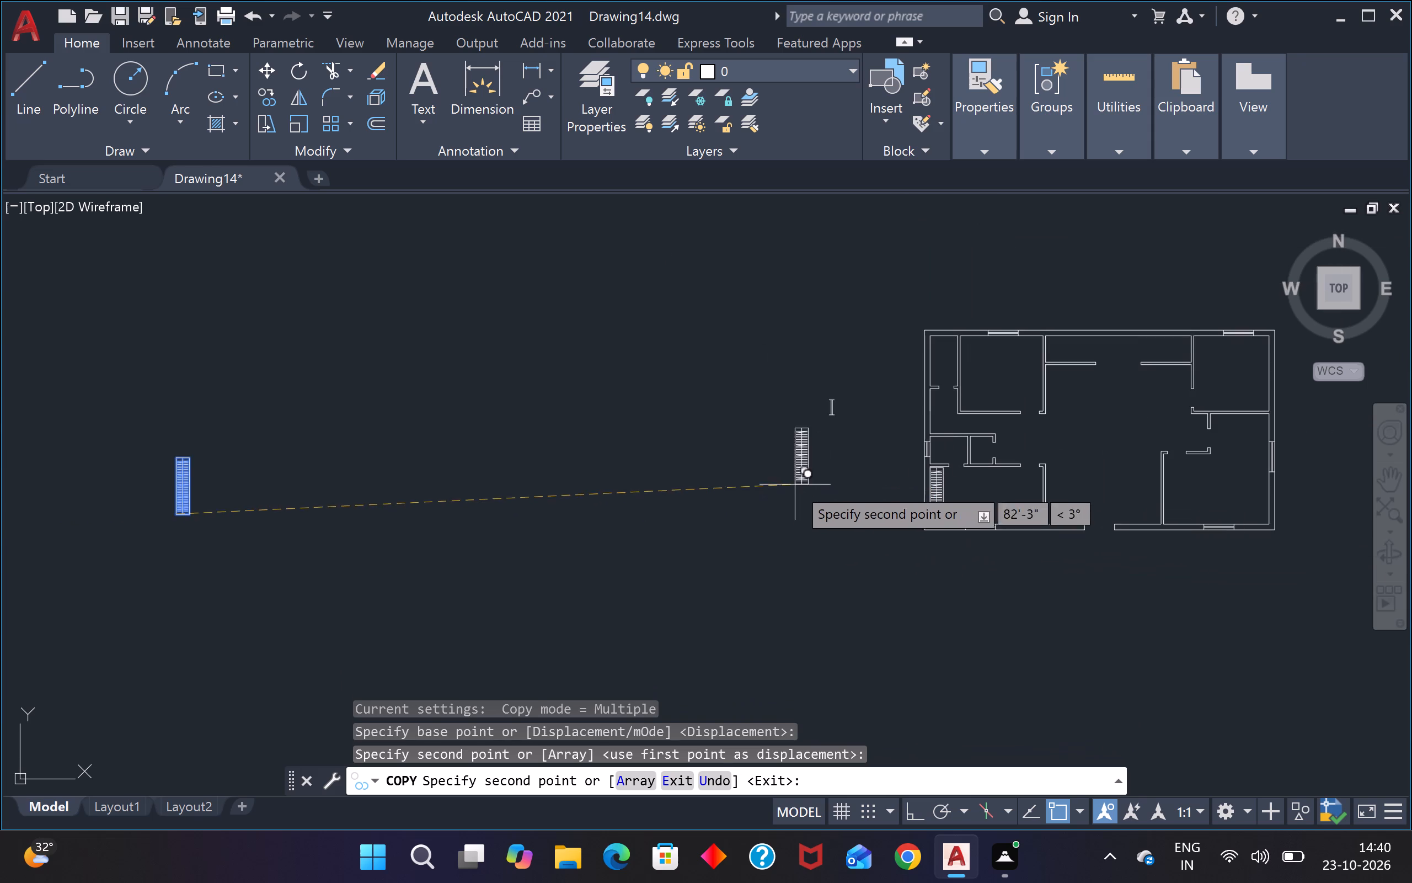
# Measure the inner length of the right wall of the large upper-left room with a linear dimension.
pyautogui.scroll(2, 1072, 362)
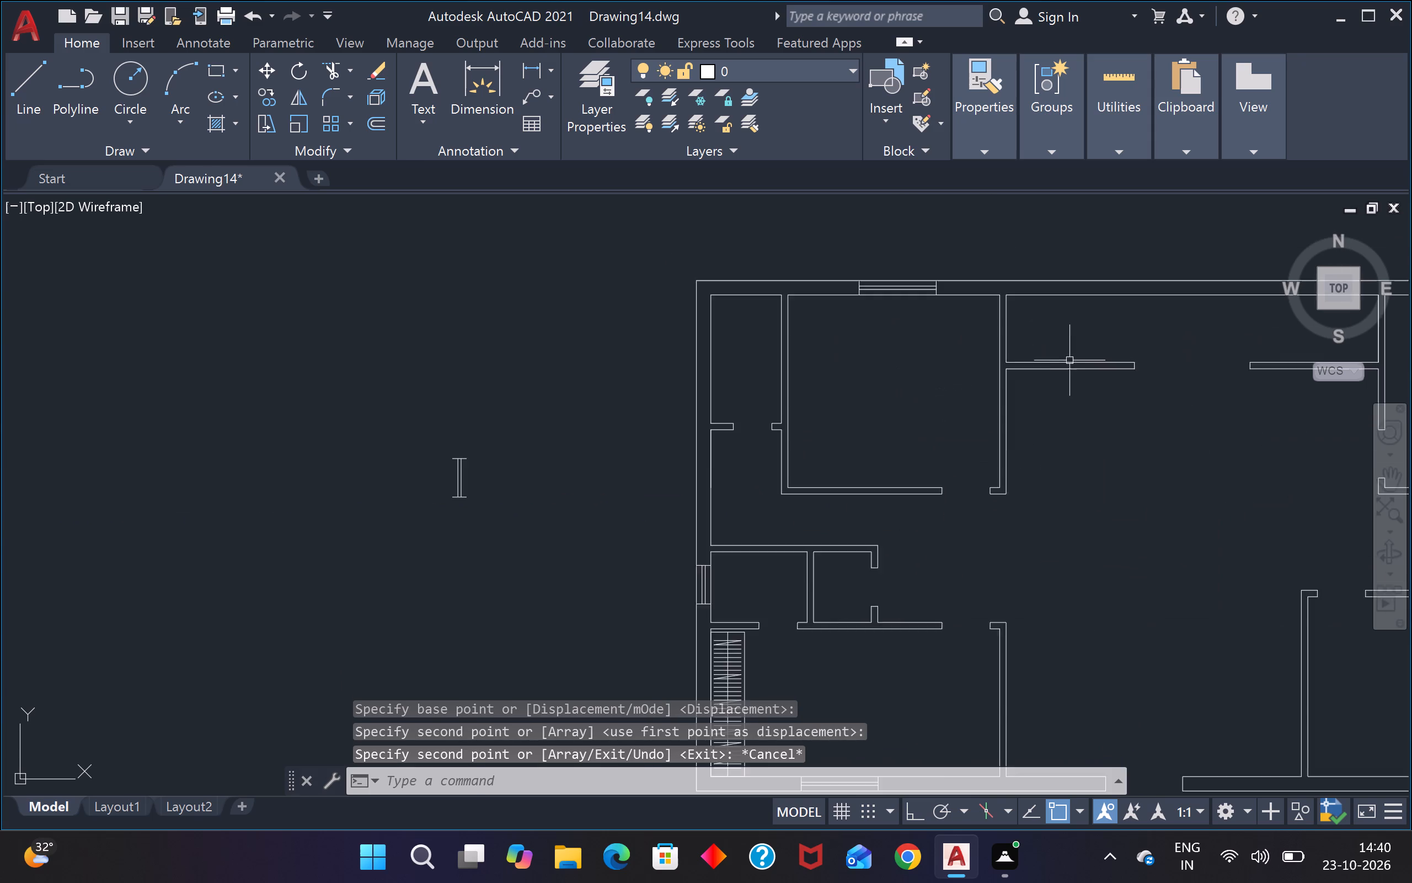
pyautogui.scroll(1, 1068, 361)
pyautogui.press('d')
pyautogui.press('l')
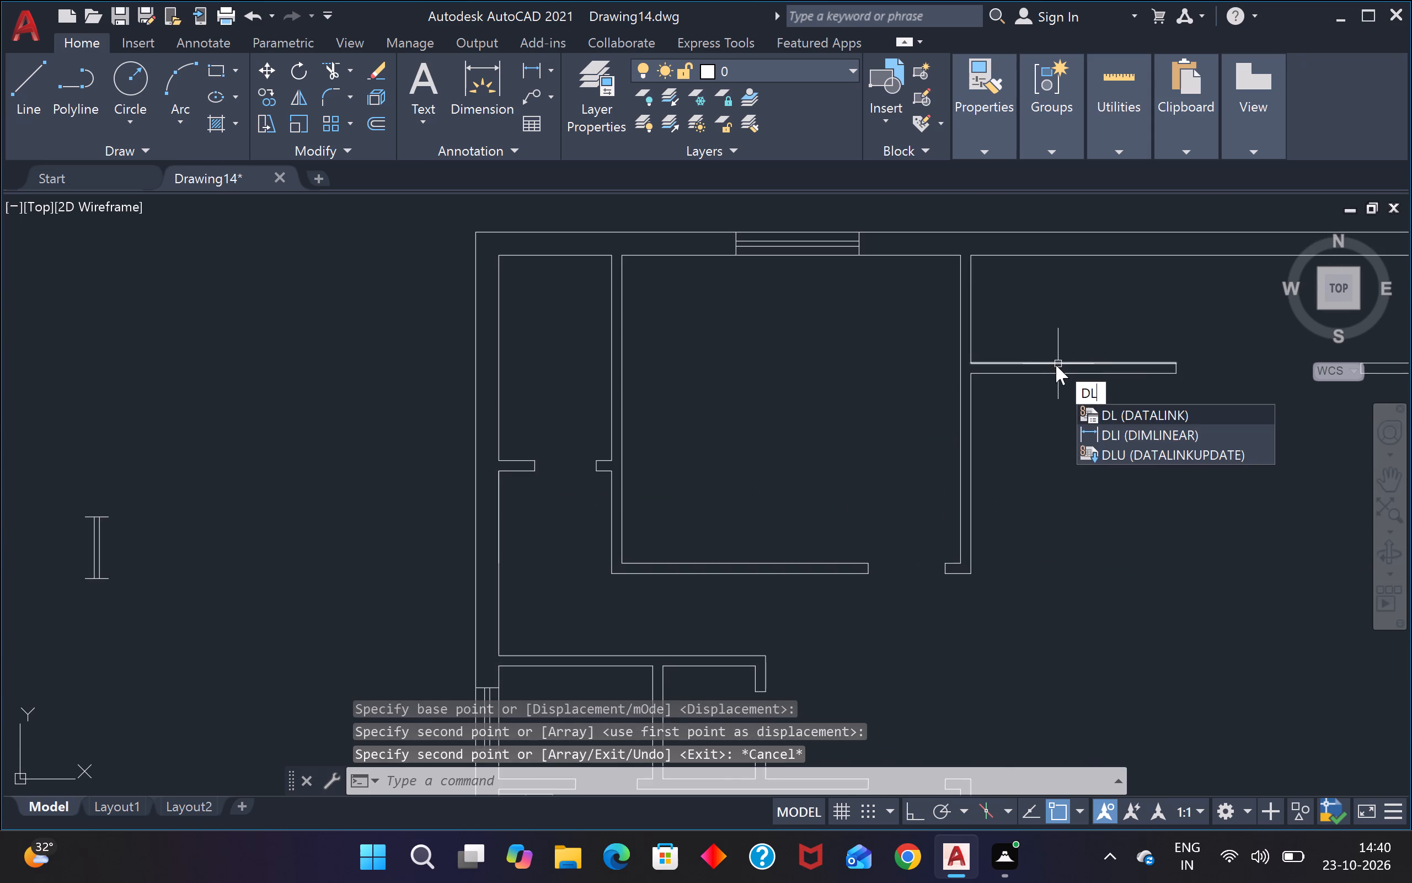
pyautogui.press('i')
pyautogui.press('space')
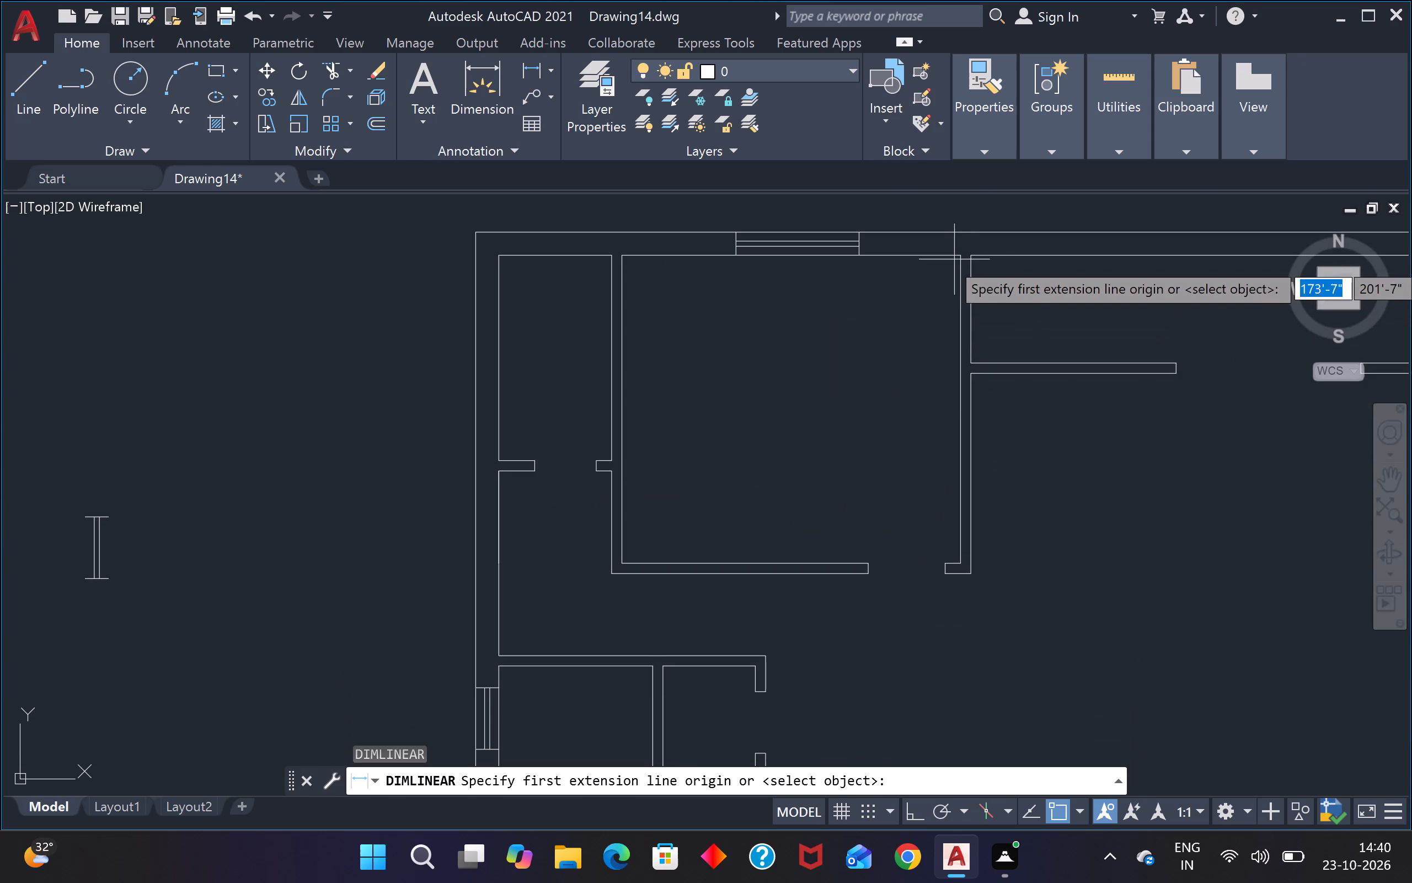
pyautogui.click(955, 258)
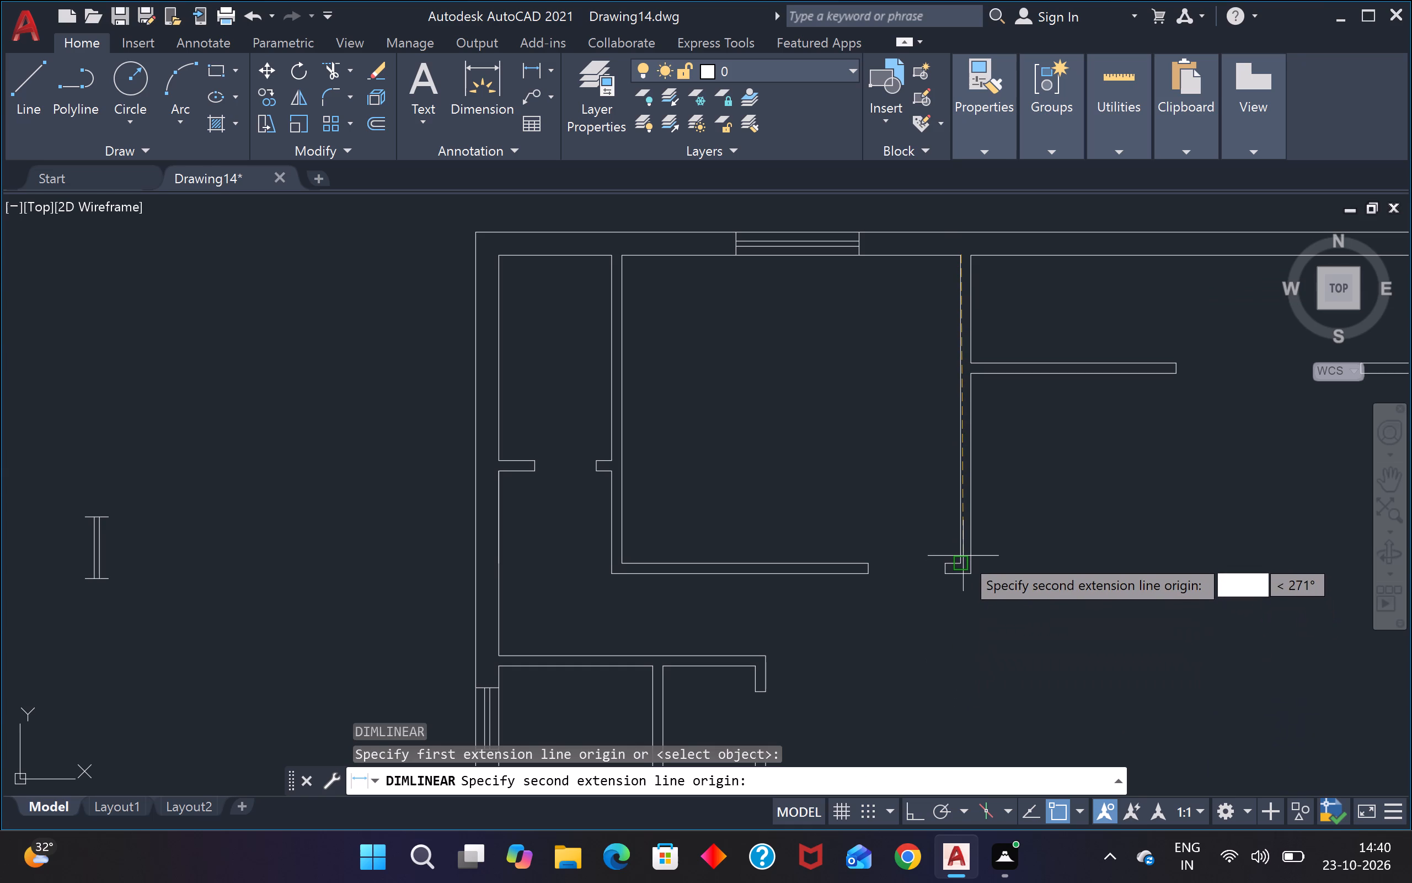
pyautogui.click(962, 561)
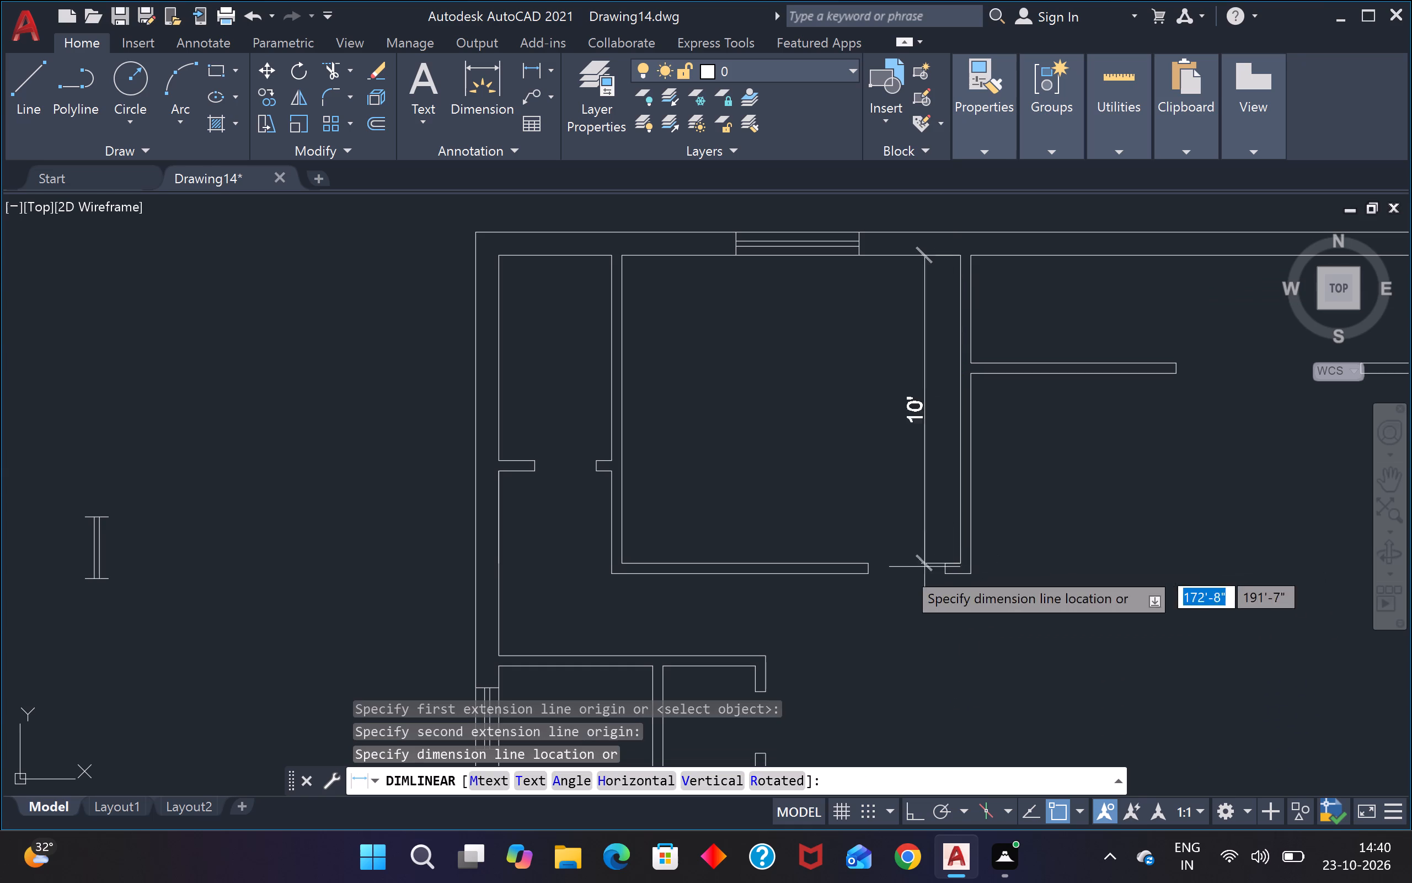
pyautogui.press('Escape')
# Move the original fitting by its lower-right corner onto the right wall of the large upper-left room.
pyautogui.scroll(-5, 891, 571)
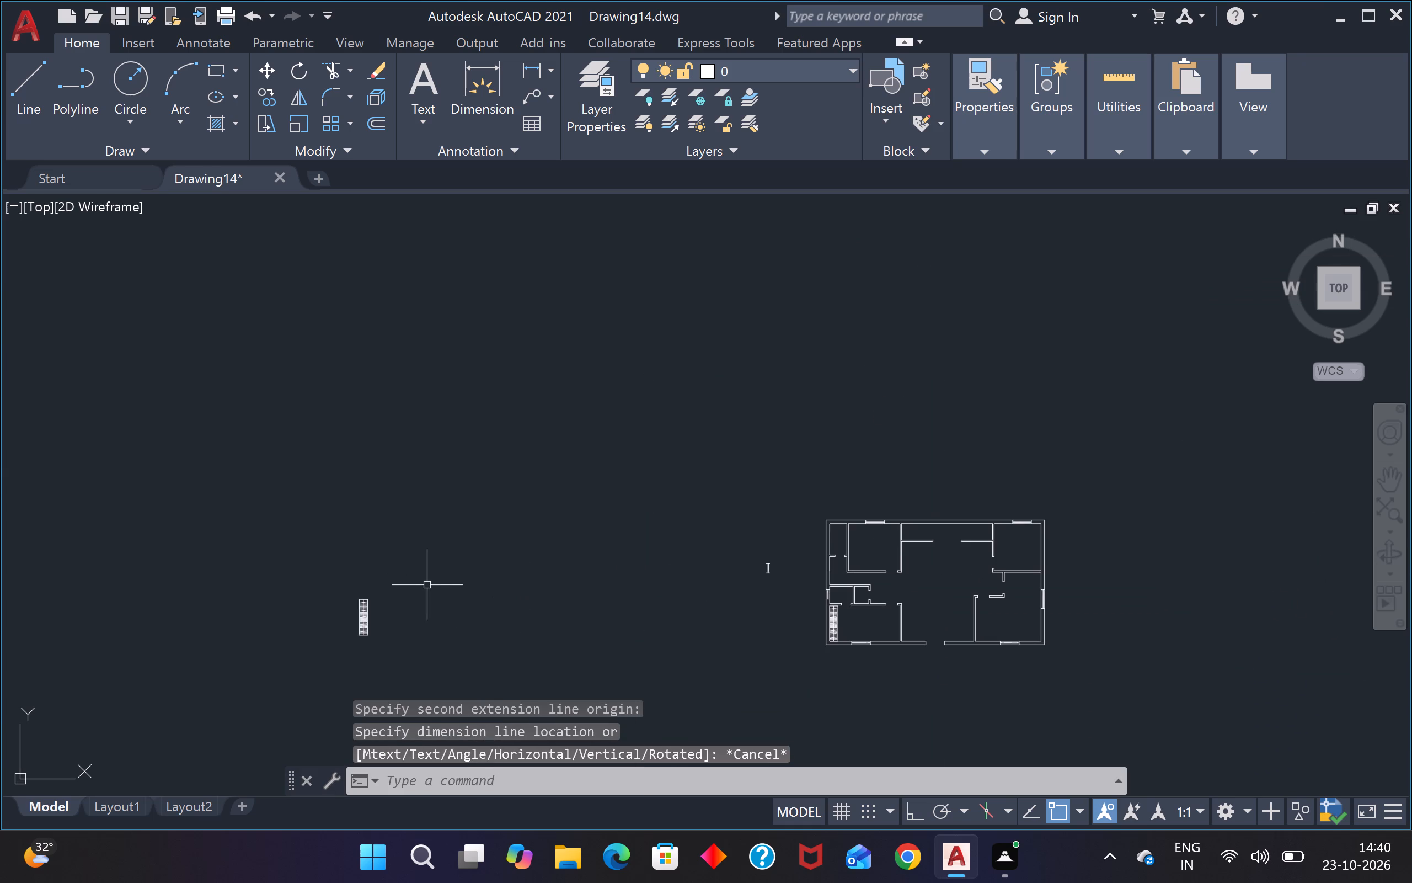
pyautogui.click(426, 584)
pyautogui.click(346, 649)
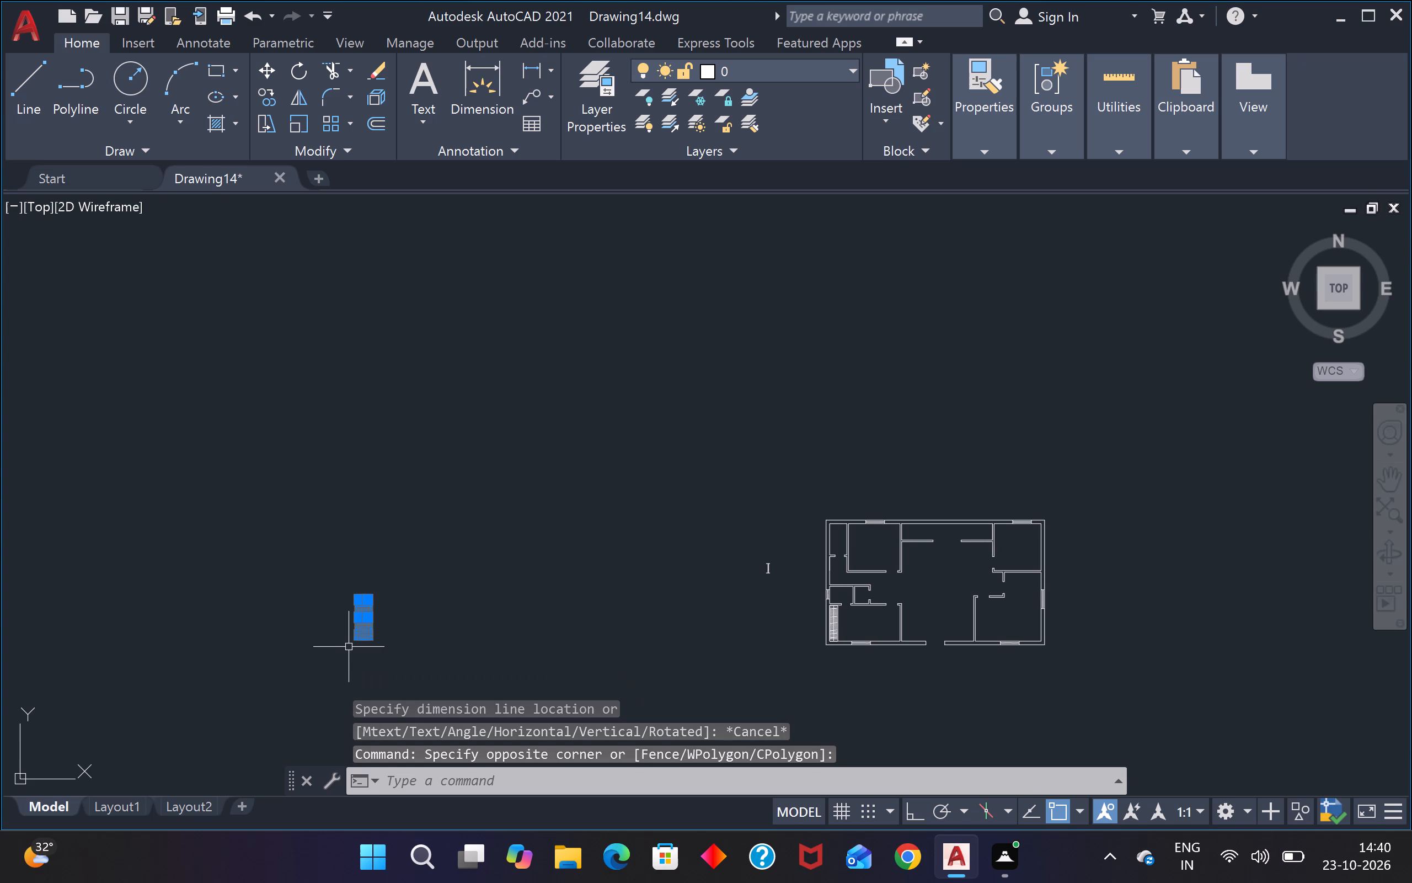
pyautogui.press('m')
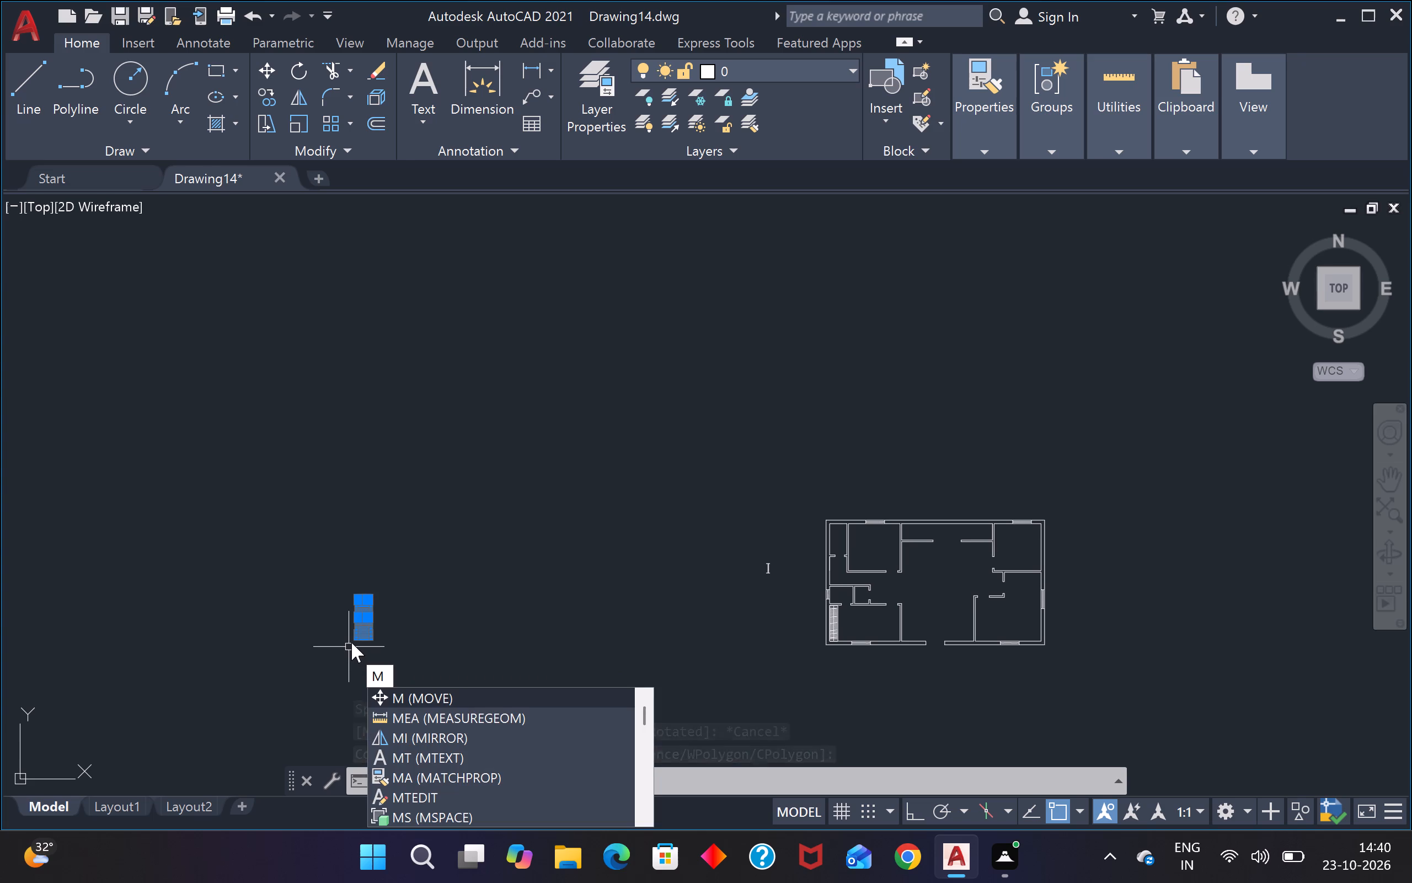
pyautogui.press('Return')
pyautogui.scroll(2, 357, 647)
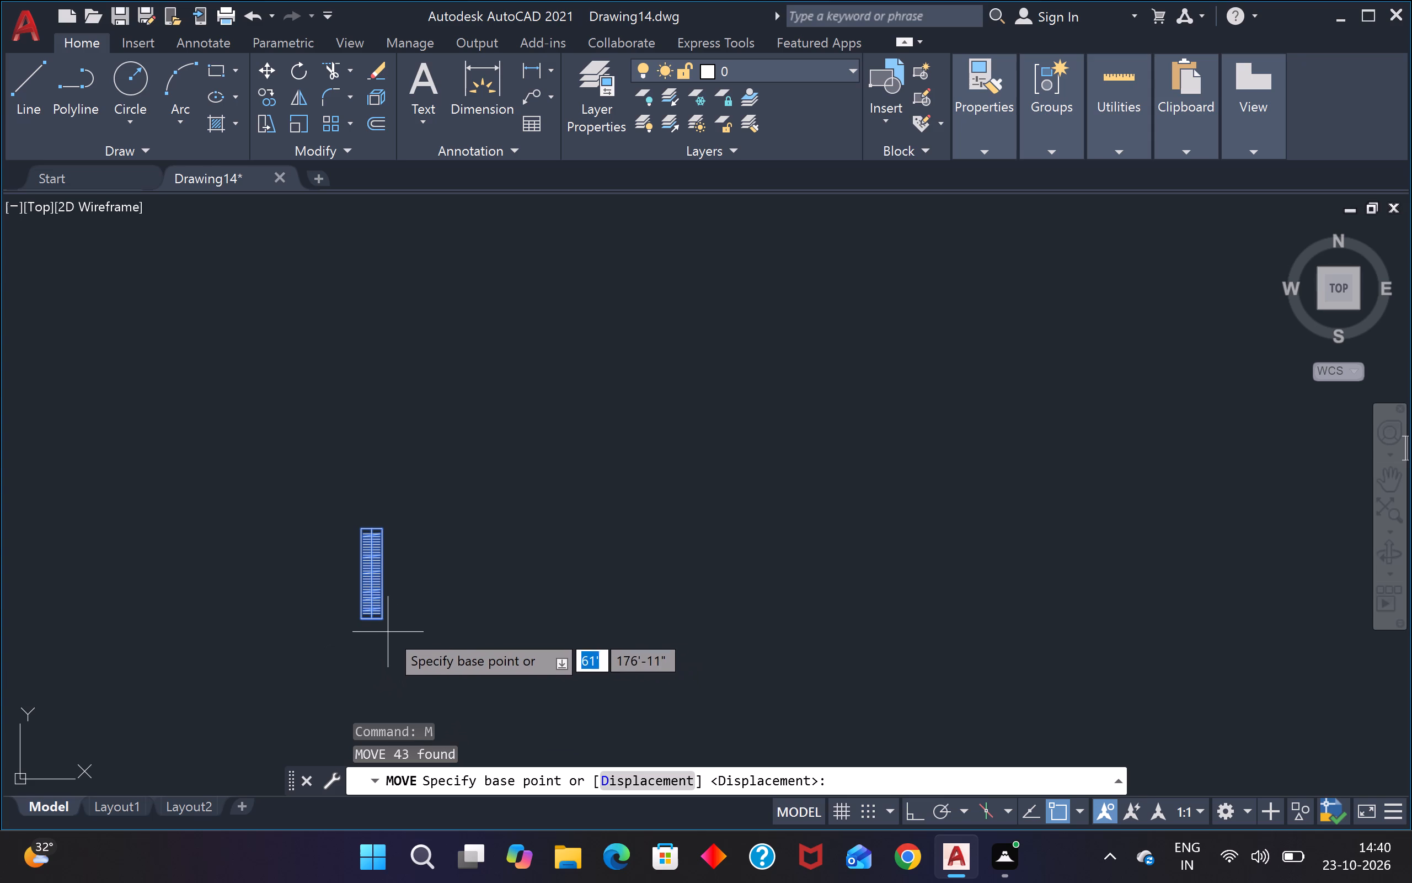
pyautogui.click(385, 618)
pyautogui.scroll(-3, 433, 626)
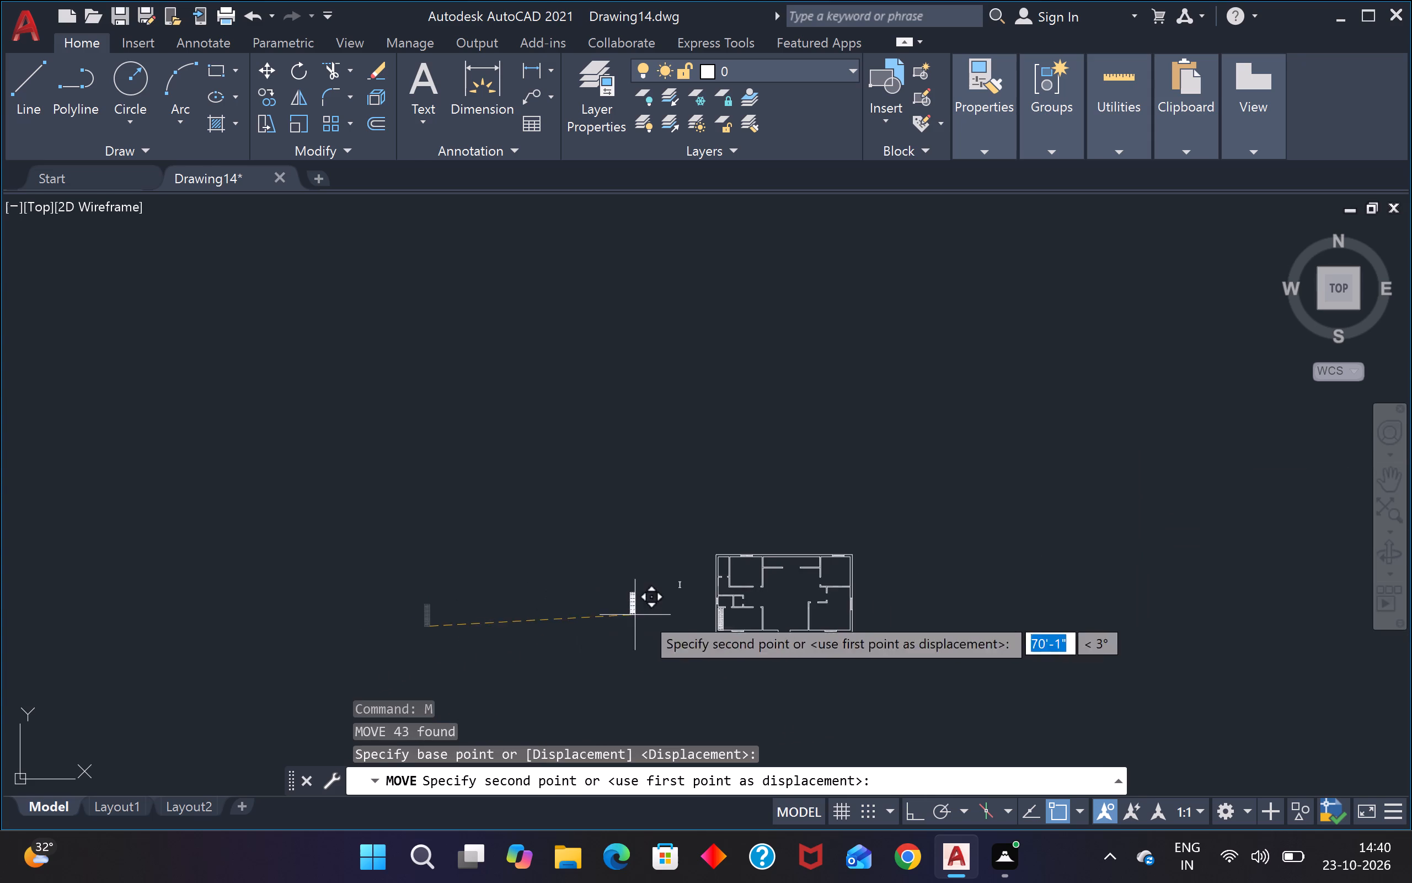
pyautogui.scroll(5, 770, 578)
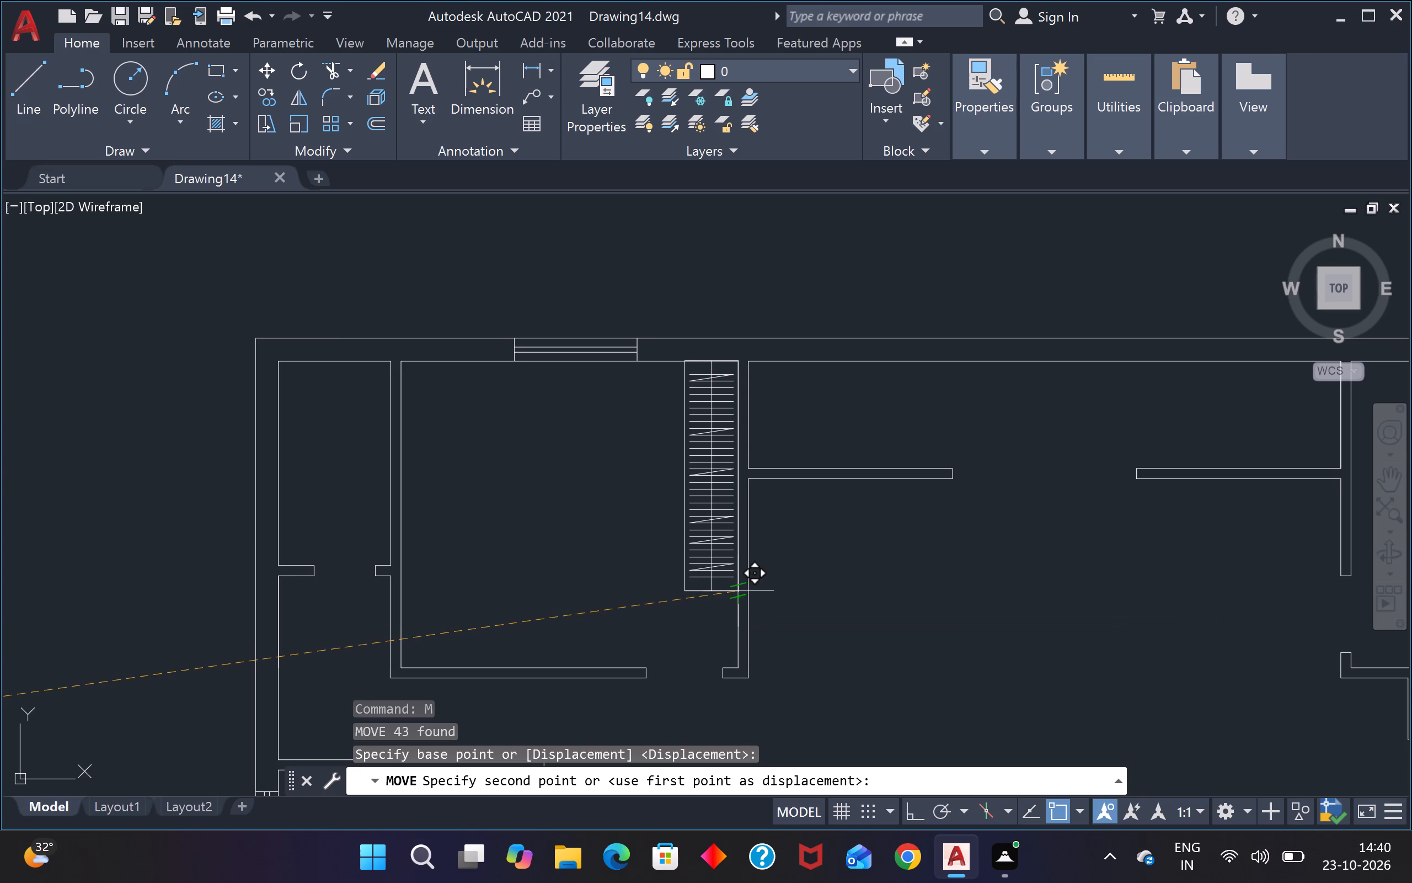
pyautogui.click(735, 591)
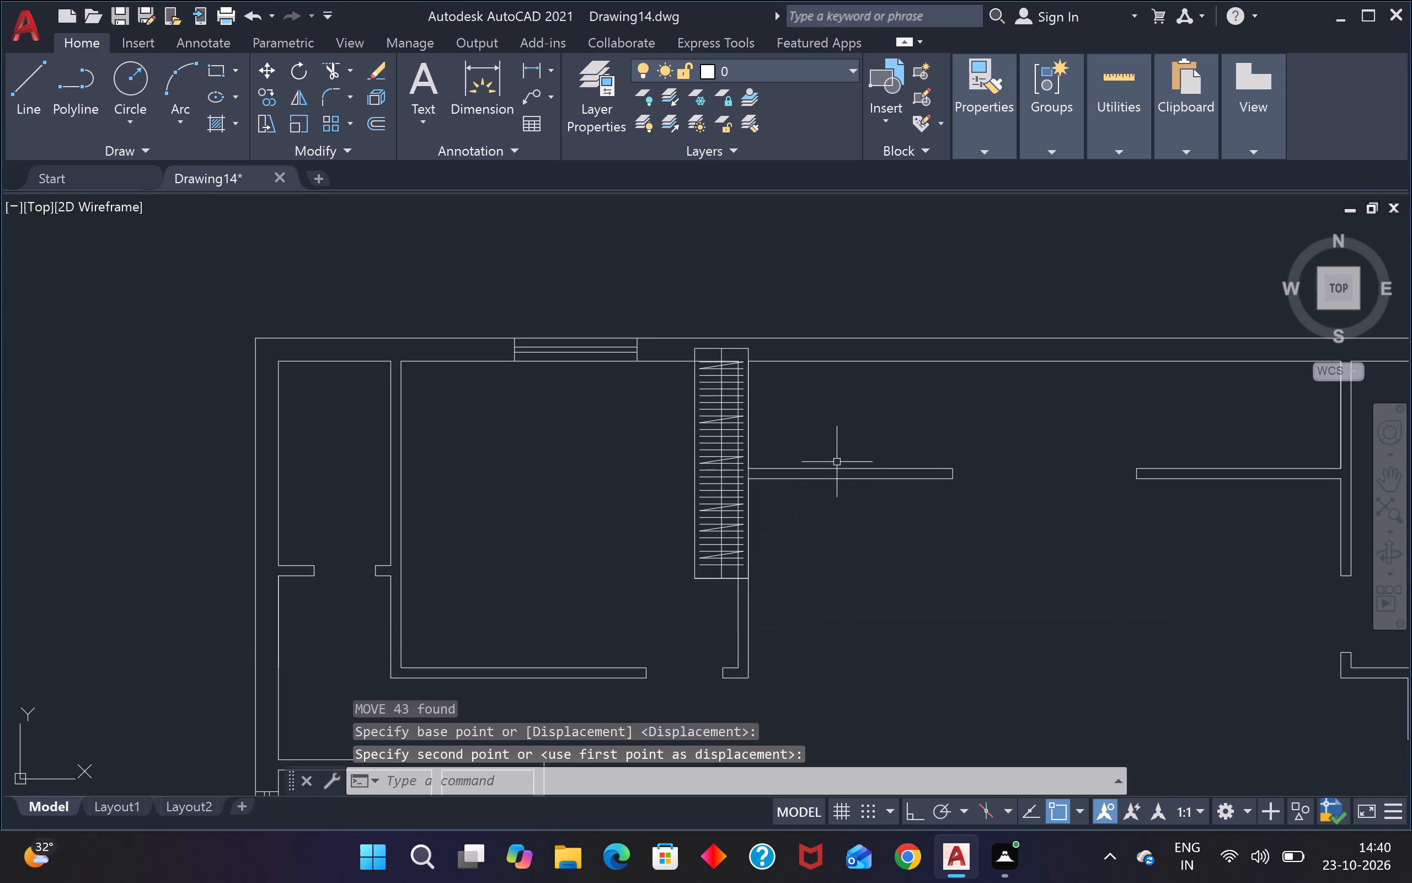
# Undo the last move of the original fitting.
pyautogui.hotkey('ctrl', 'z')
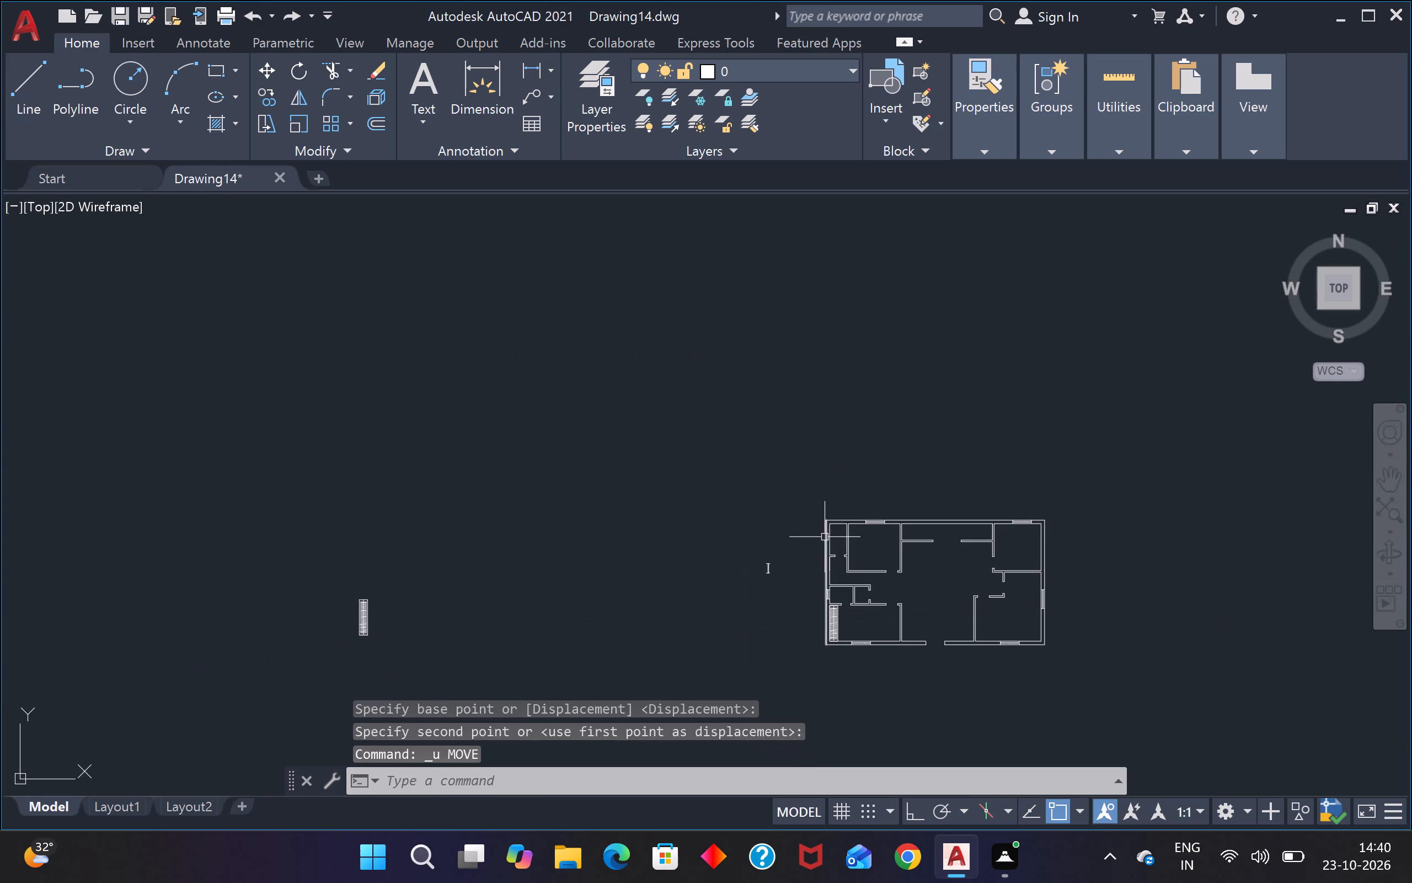
# Move the original fitting by its upper-right corner to the inner upper-right corner of the large upper-left room.
pyautogui.scroll(2, 376, 631)
pyautogui.click(400, 490)
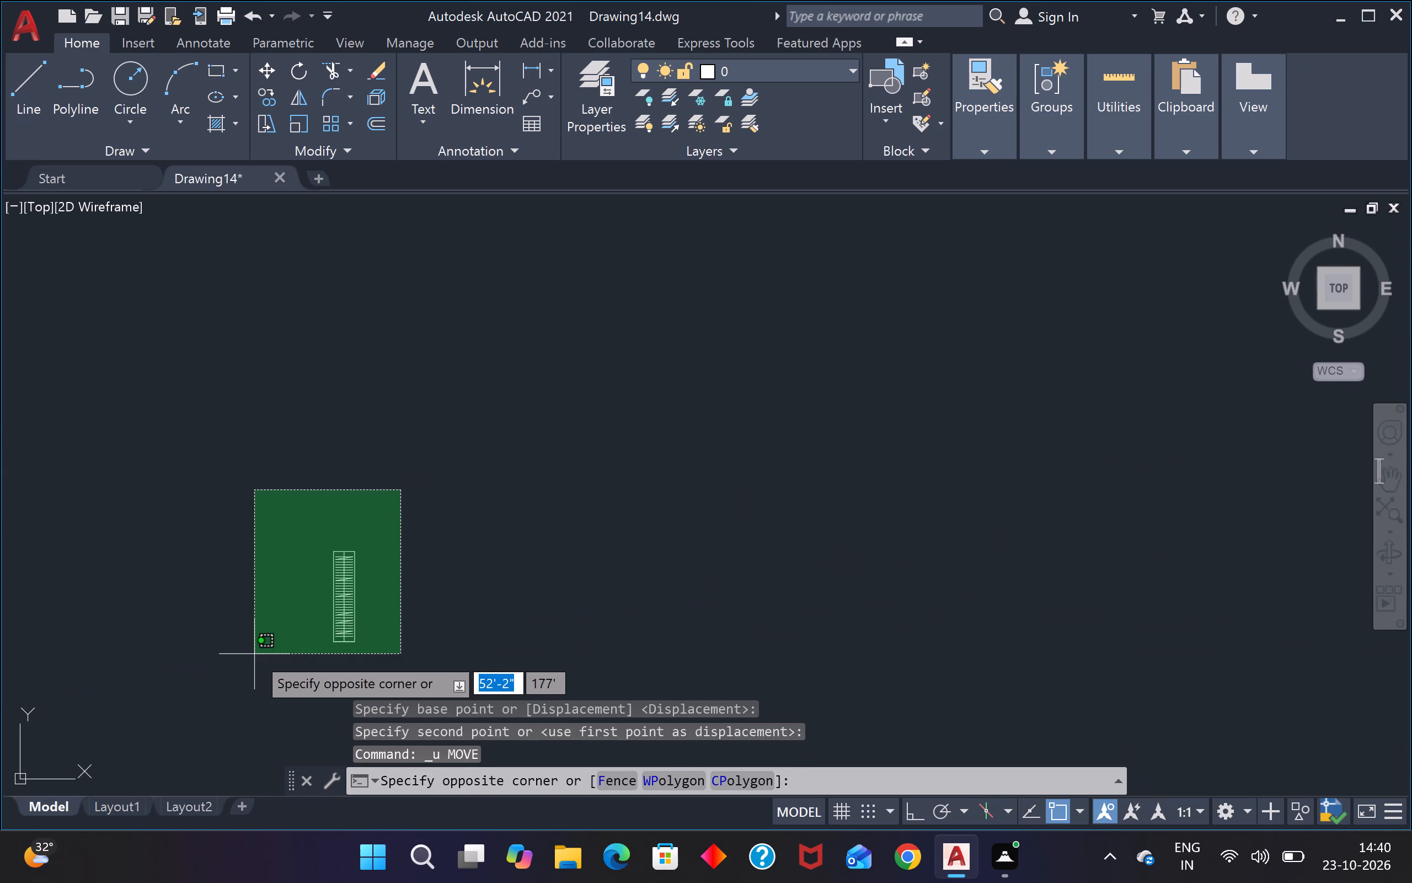
pyautogui.click(254, 654)
pyautogui.write('m')
pyautogui.press('space')
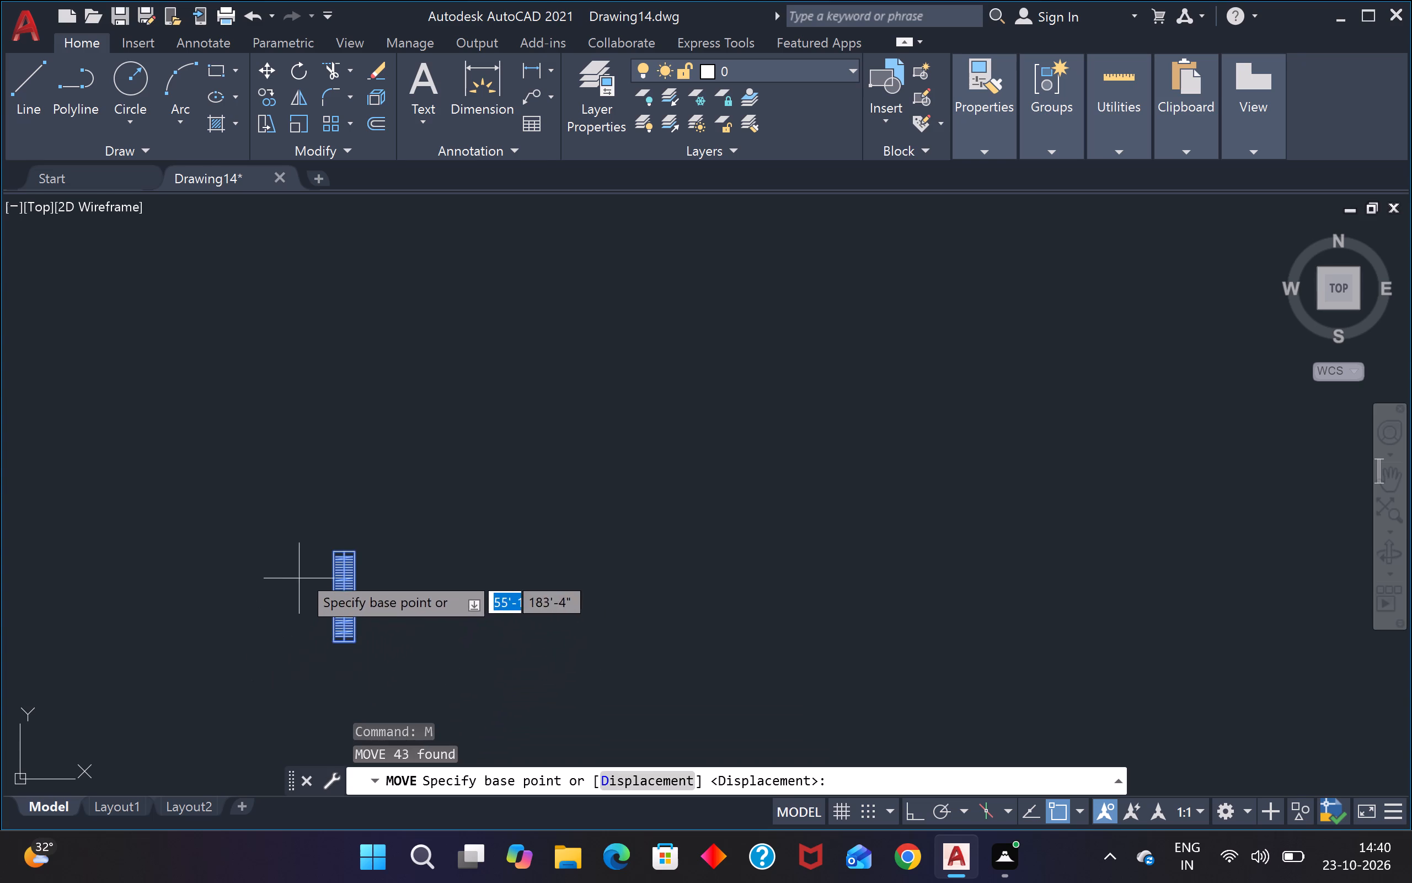
pyautogui.scroll(3, 324, 564)
pyautogui.click(401, 535)
pyautogui.scroll(-3, 405, 534)
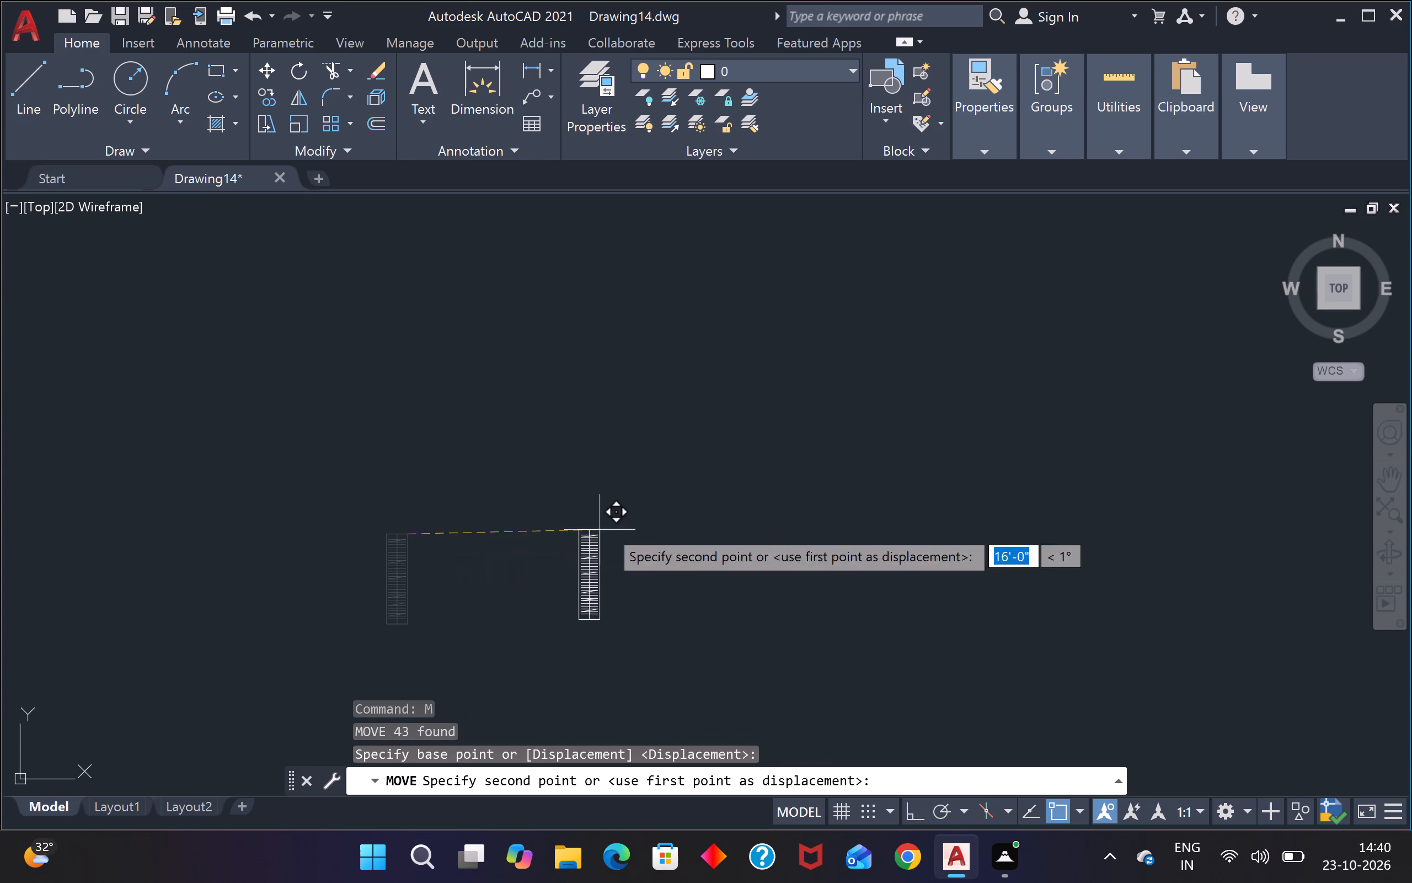
pyautogui.scroll(-3, 787, 458)
pyautogui.scroll(4, 1029, 444)
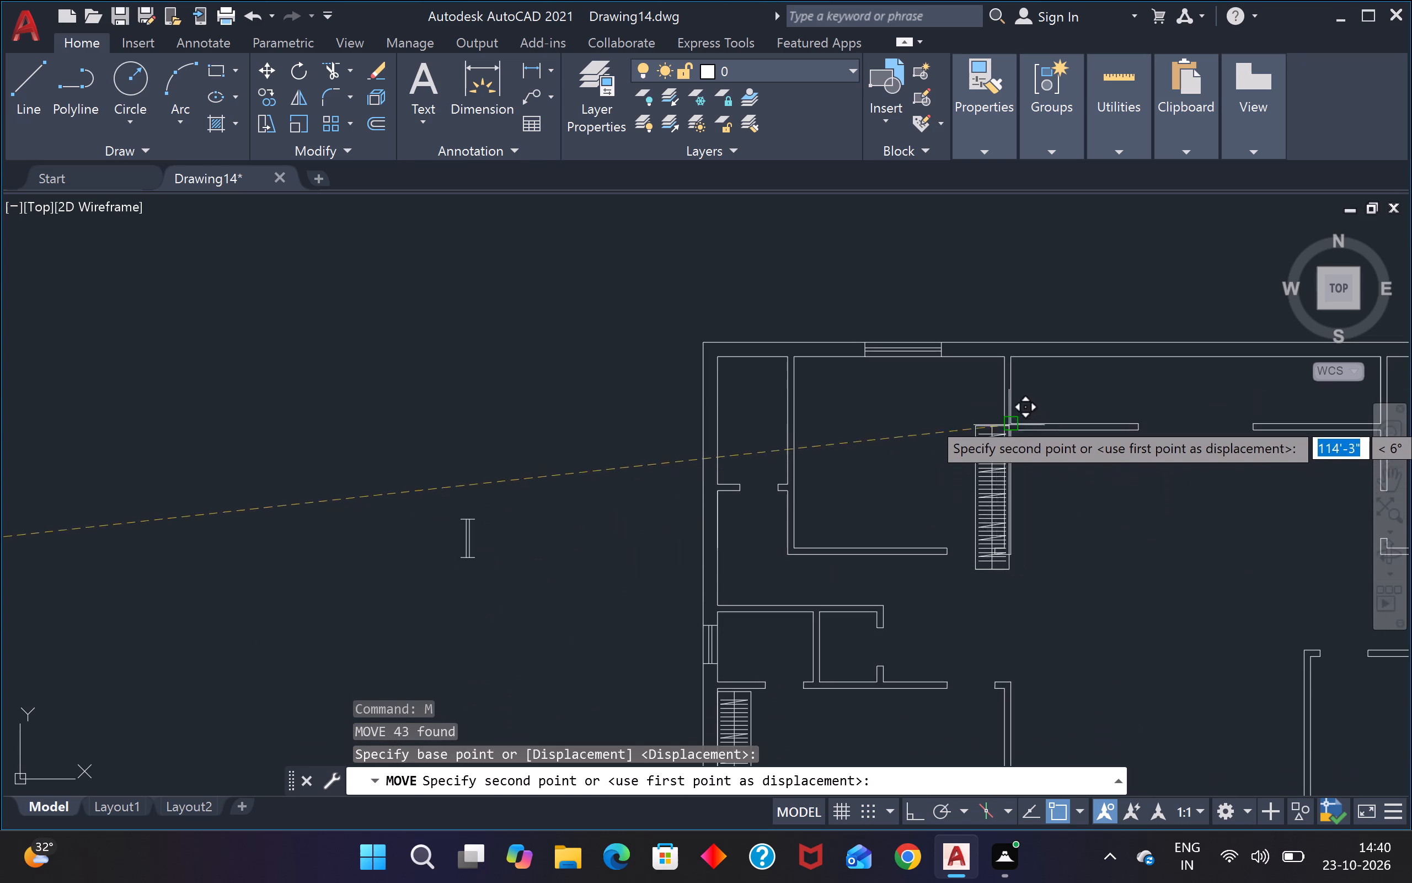
pyautogui.scroll(2, 998, 360)
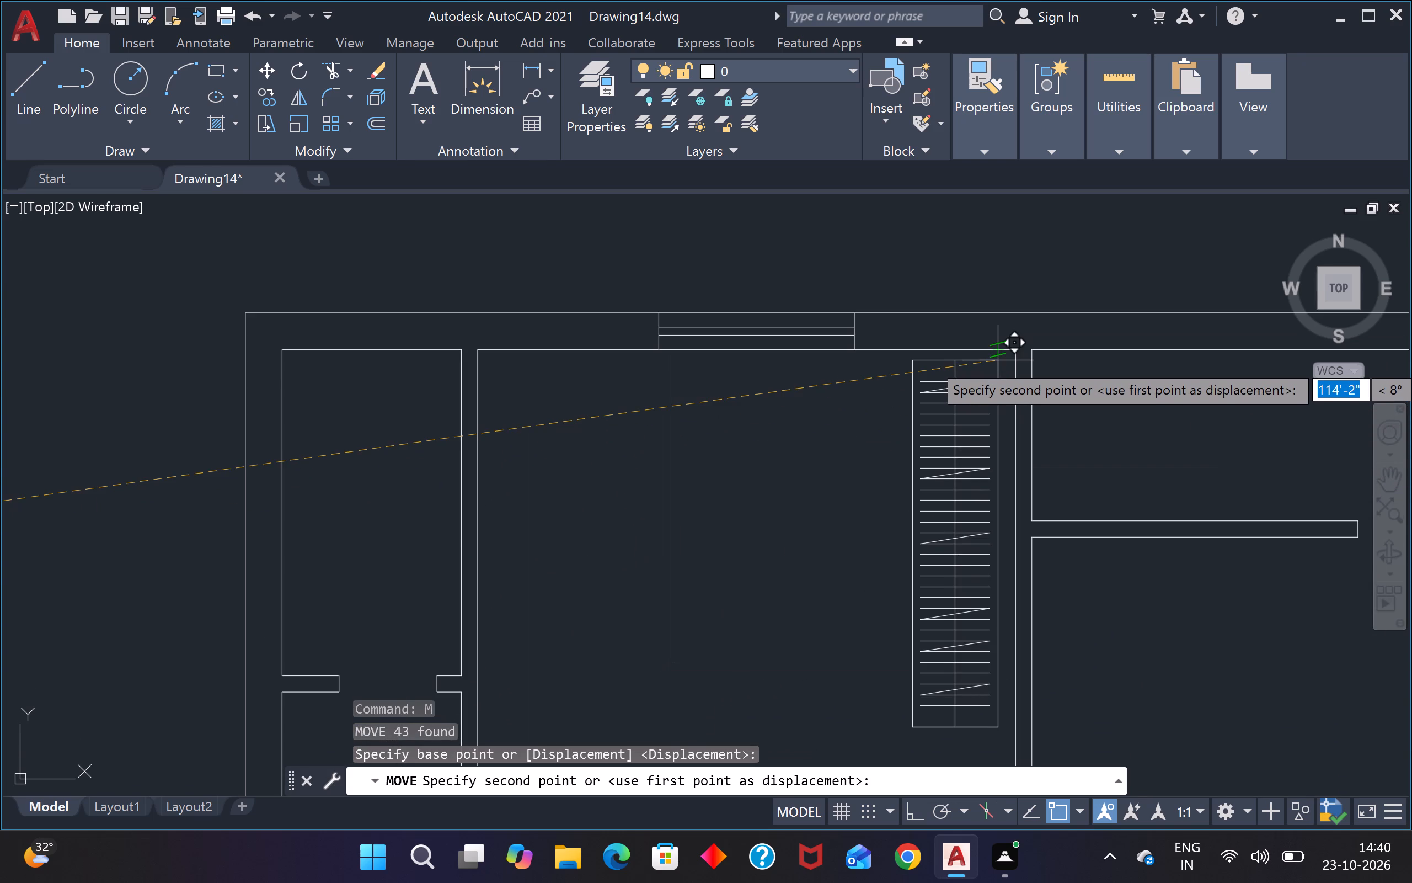
pyautogui.click(1009, 354)
# Measure about 3'-5" up the left wall of the lower-right room from its inner lower-left corner, without placing the dimension.
pyautogui.scroll(-4, 1009, 354)
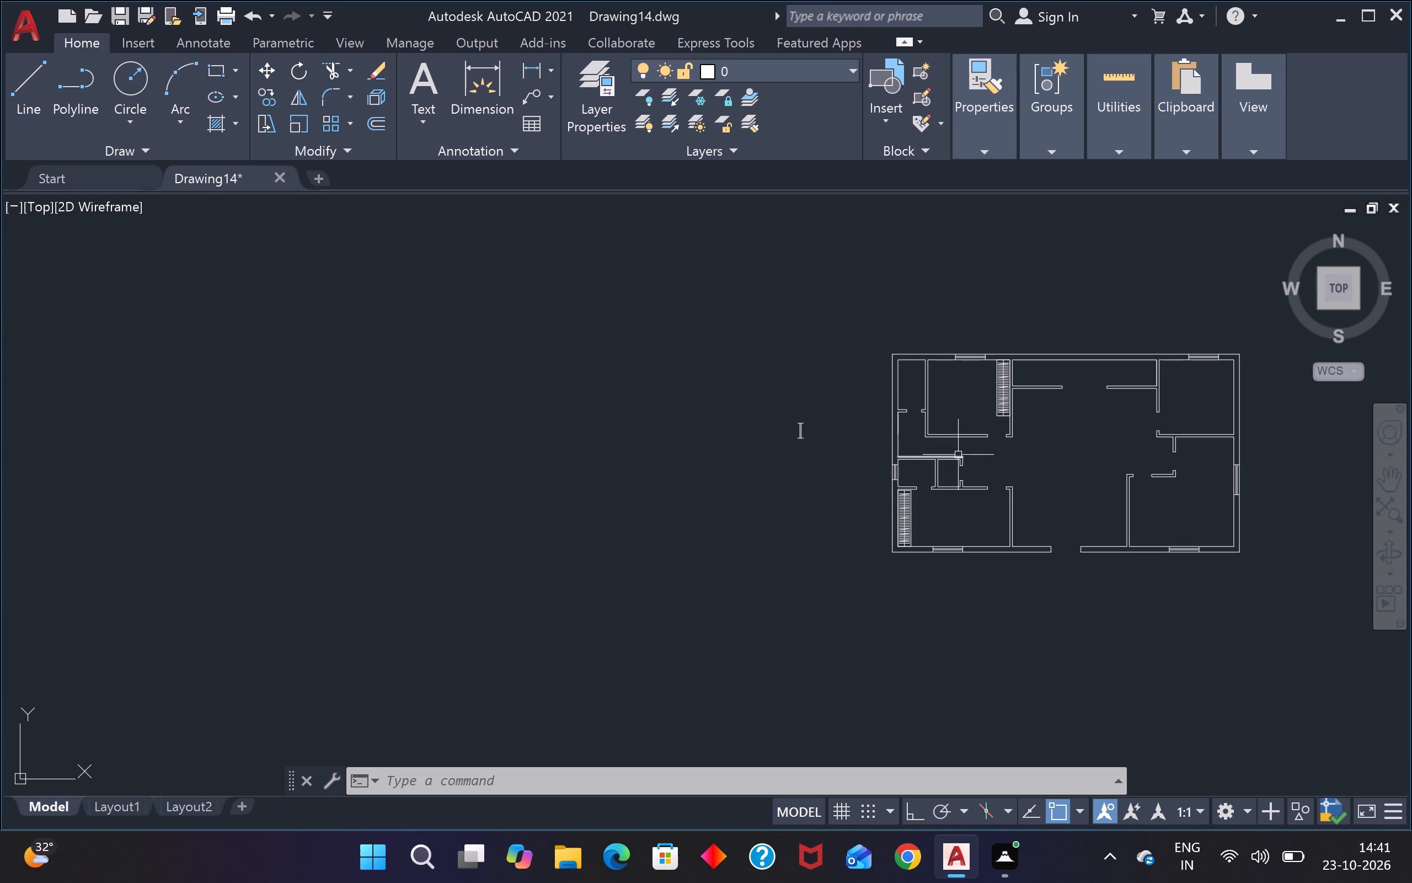
pyautogui.scroll(2, 1184, 509)
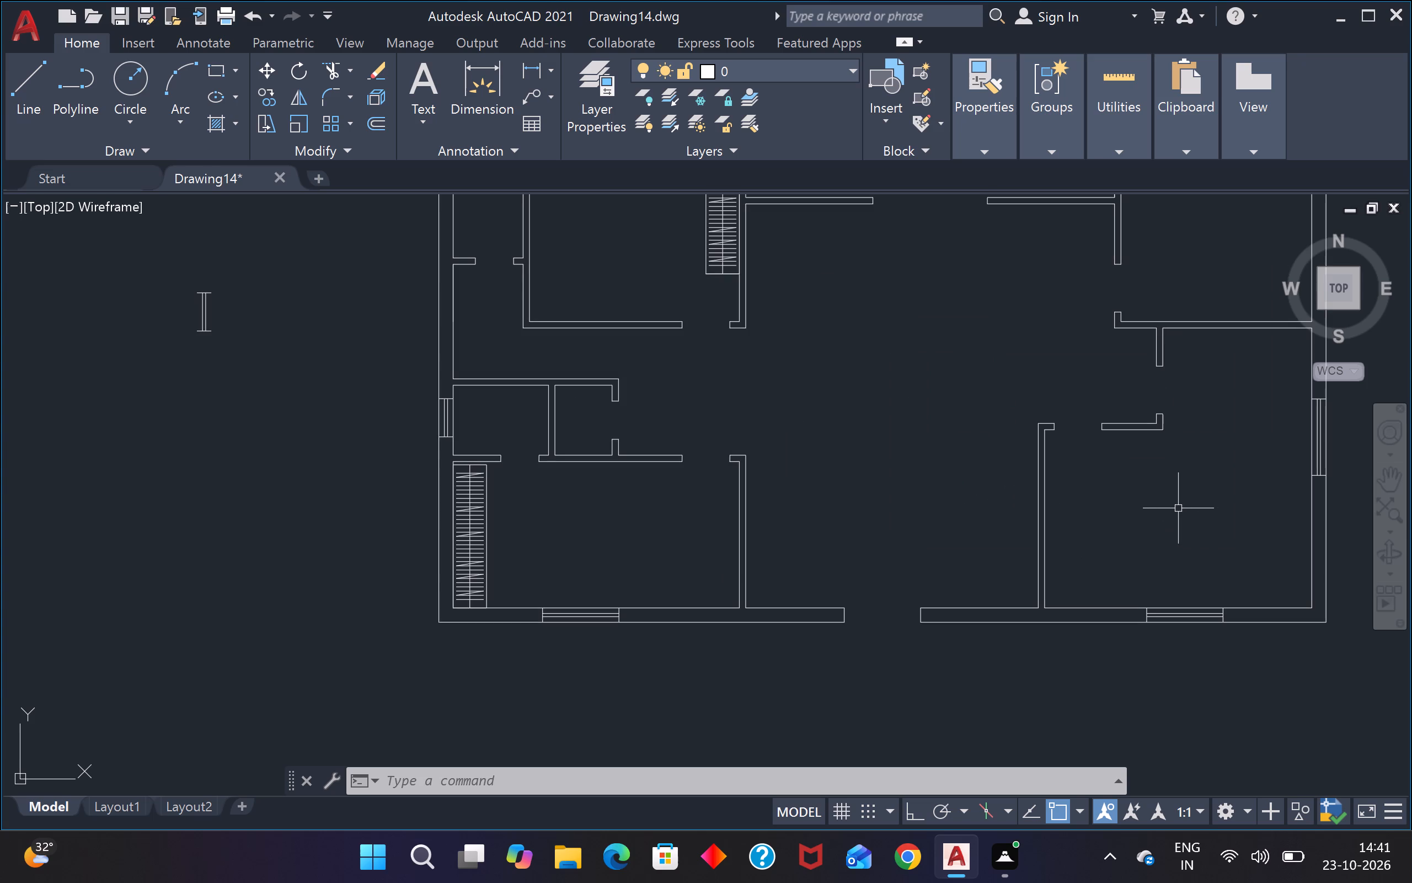
pyautogui.press('d')
pyautogui.write('li')
pyautogui.press('space')
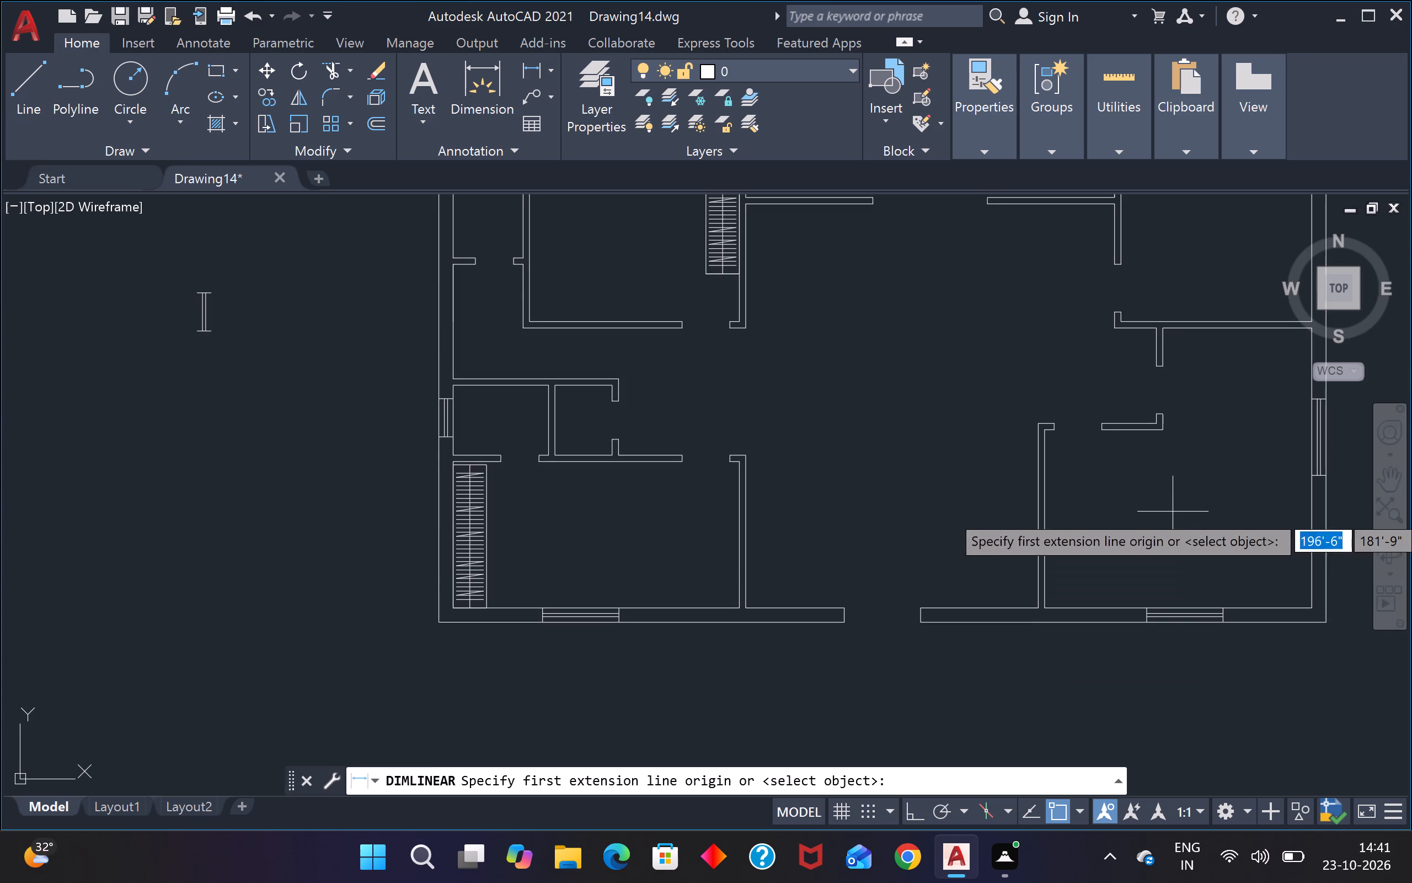
pyautogui.scroll(2, 1043, 610)
pyautogui.click(1045, 610)
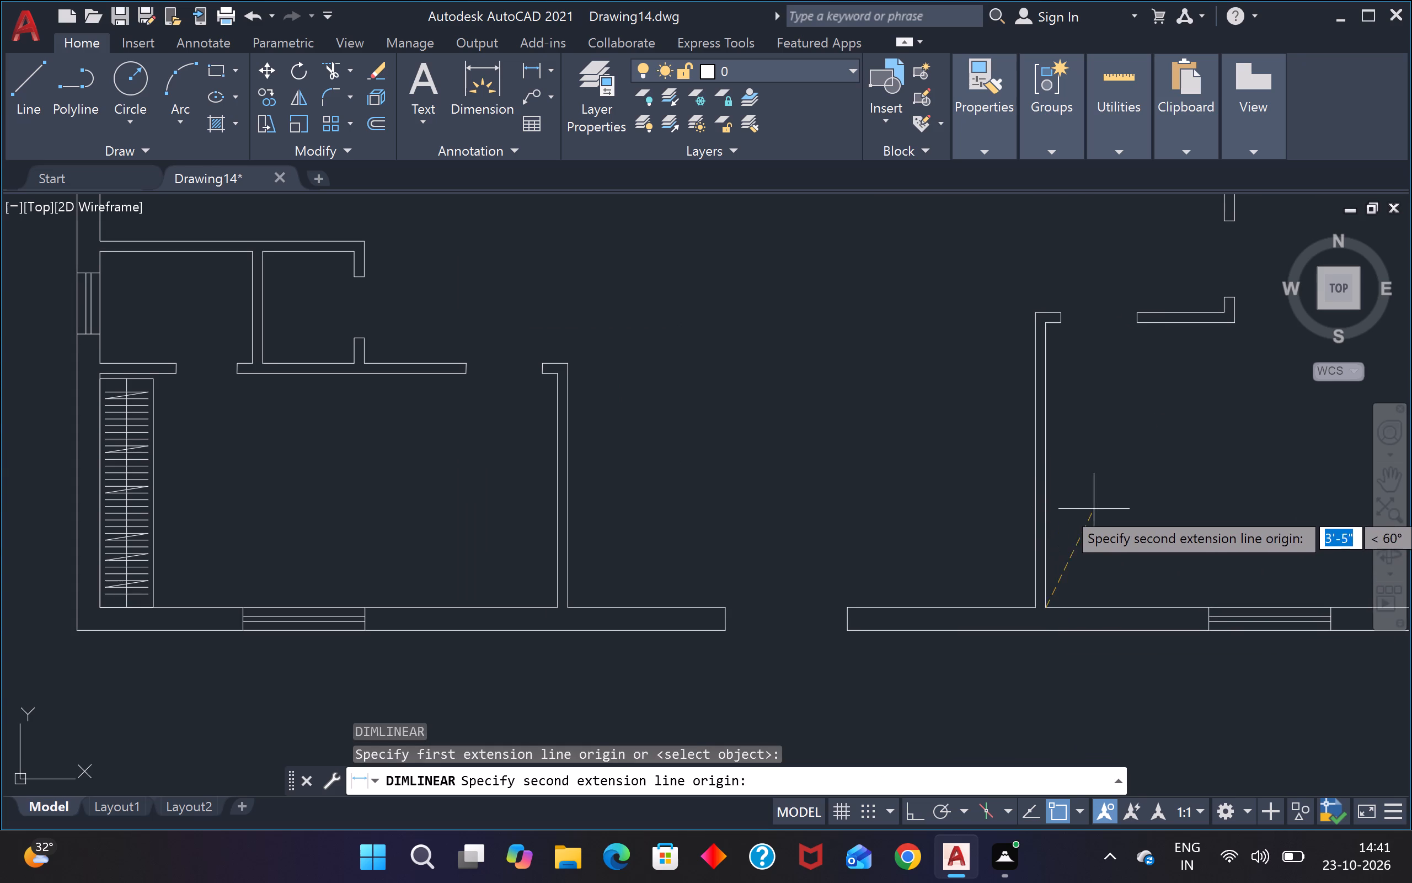
pyautogui.scroll(2, 1068, 512)
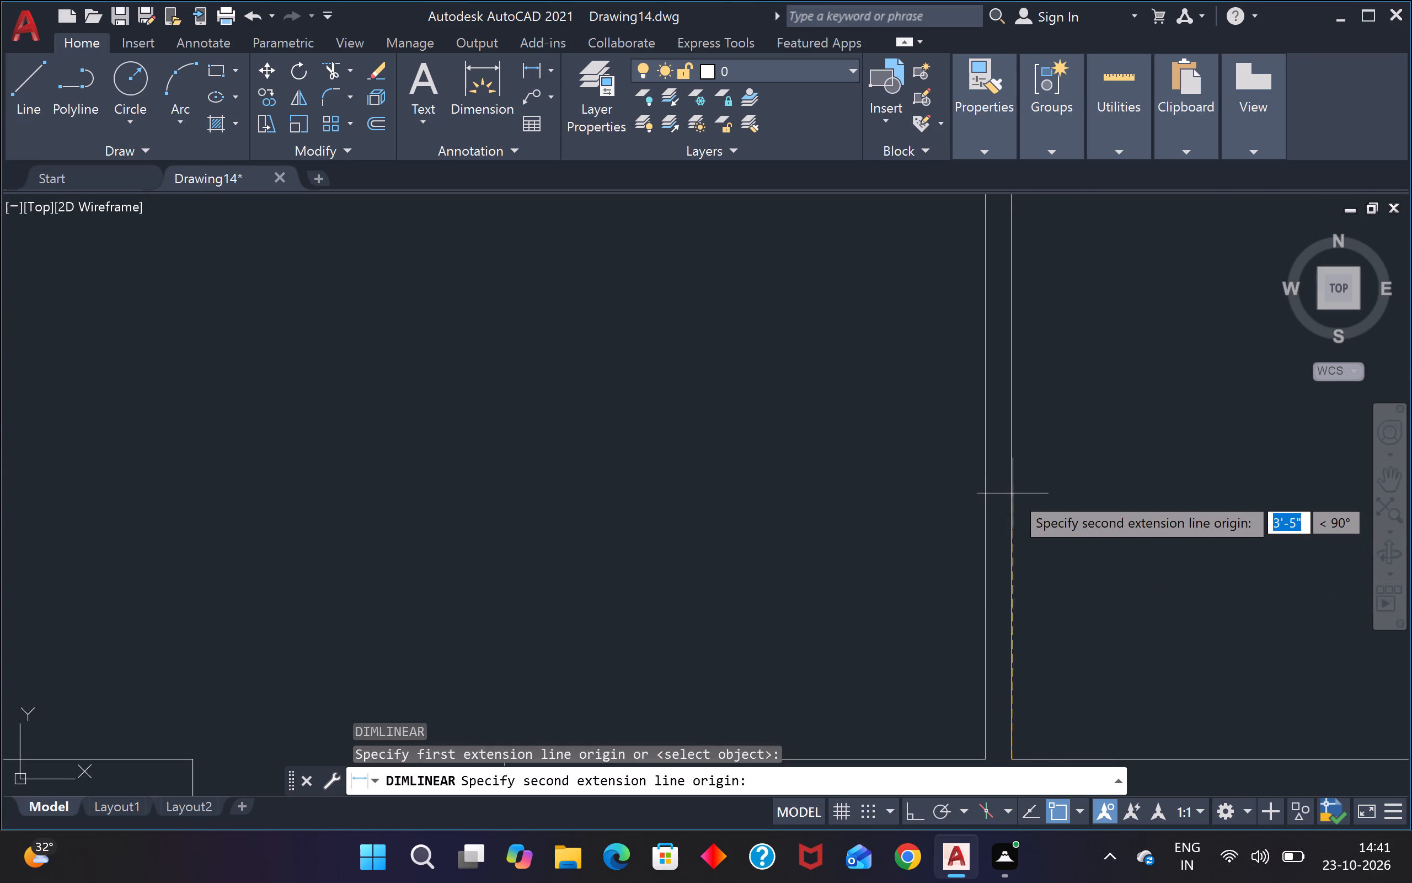
pyautogui.click(1013, 493)
pyautogui.scroll(-1, 1060, 499)
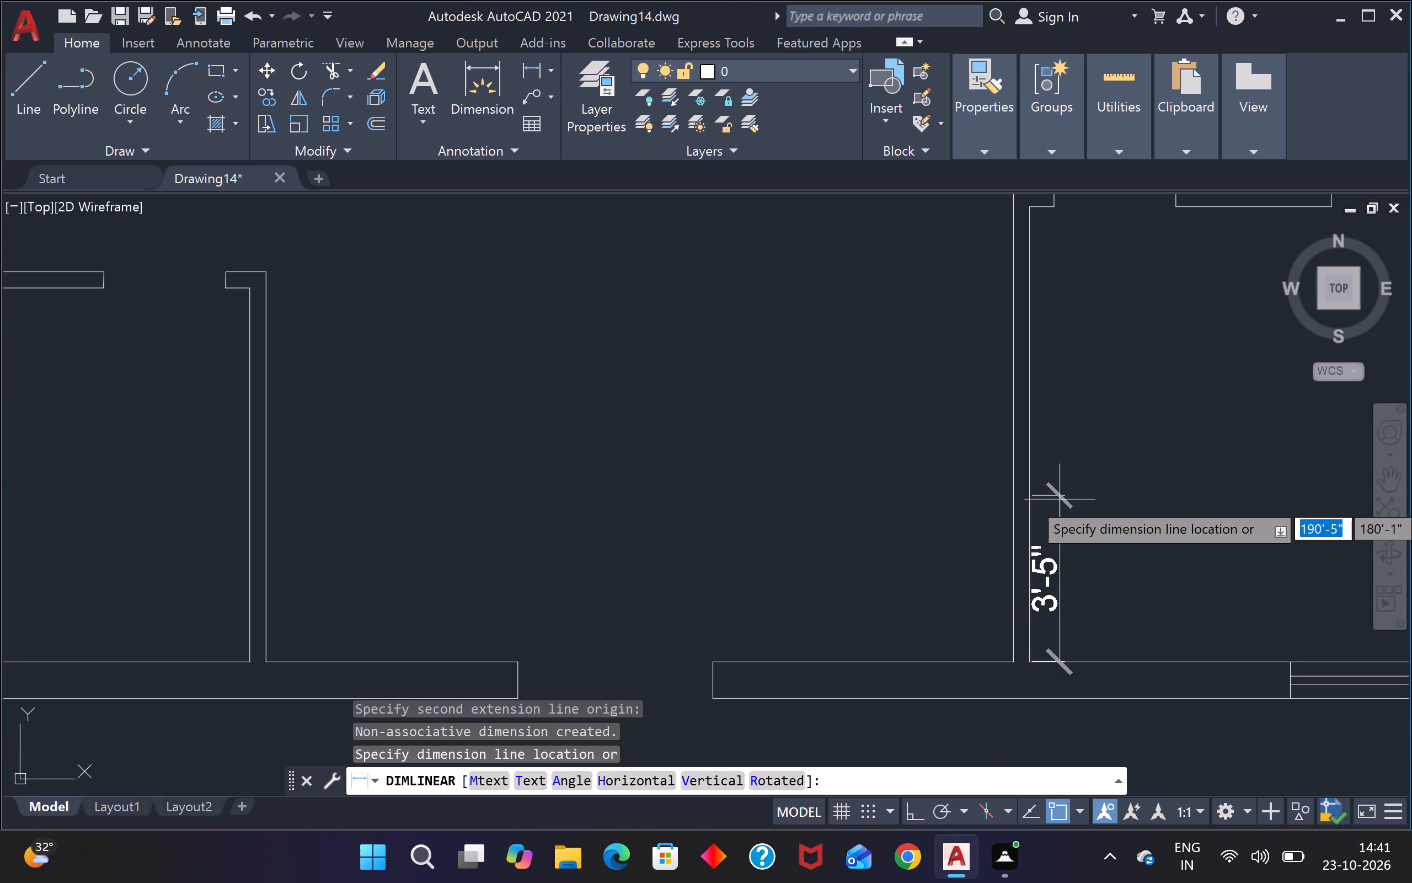
pyautogui.scroll(1, 1060, 499)
pyautogui.press('Escape')
# Draw a rectangle 21" wide and 6' high inside the lower-right room.
pyautogui.scroll(-3, 1062, 501)
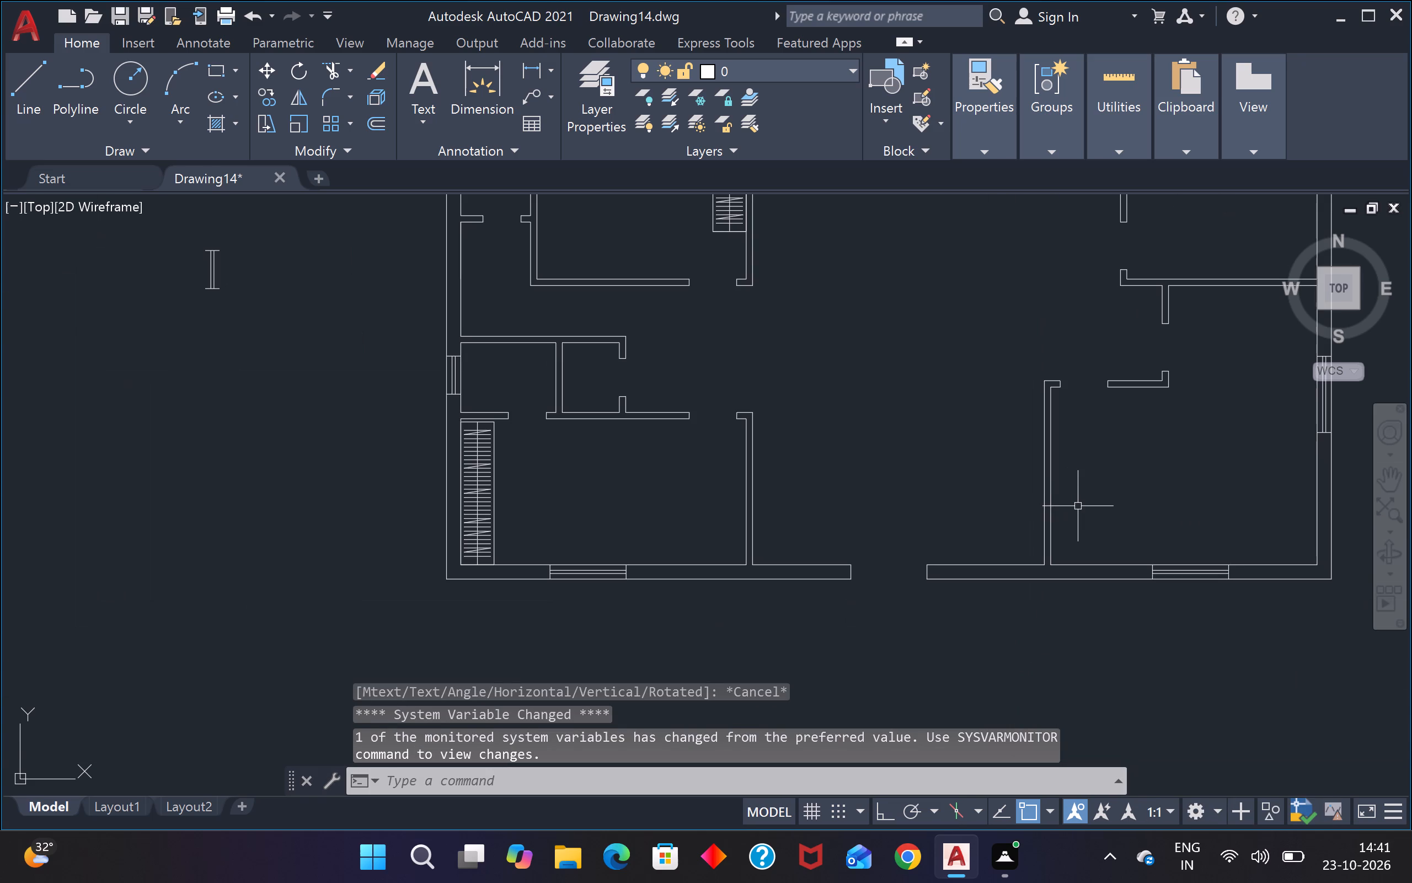
pyautogui.write('rec')
pyautogui.press('space')
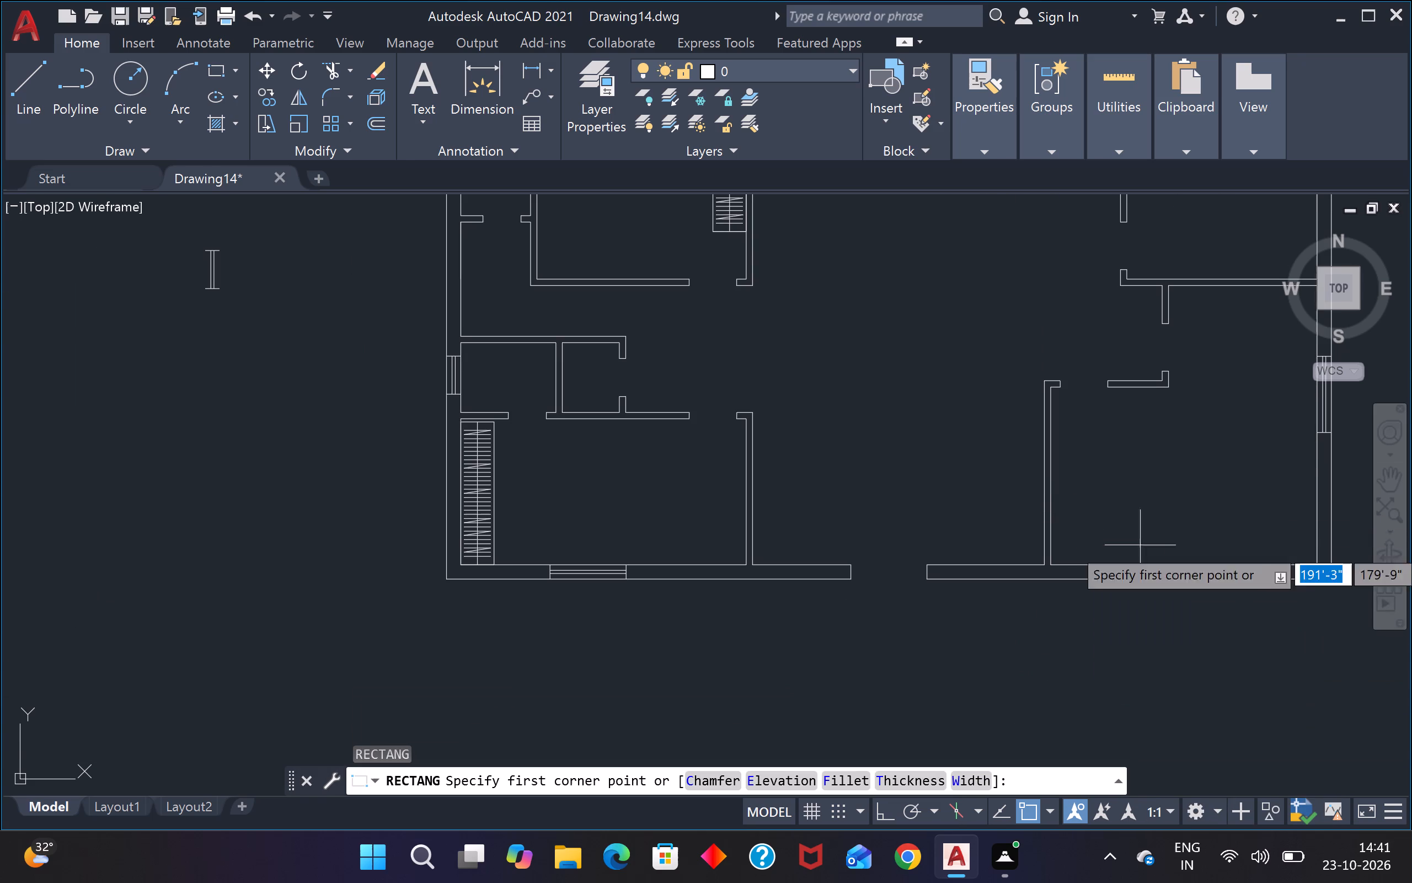
pyautogui.click(1221, 403)
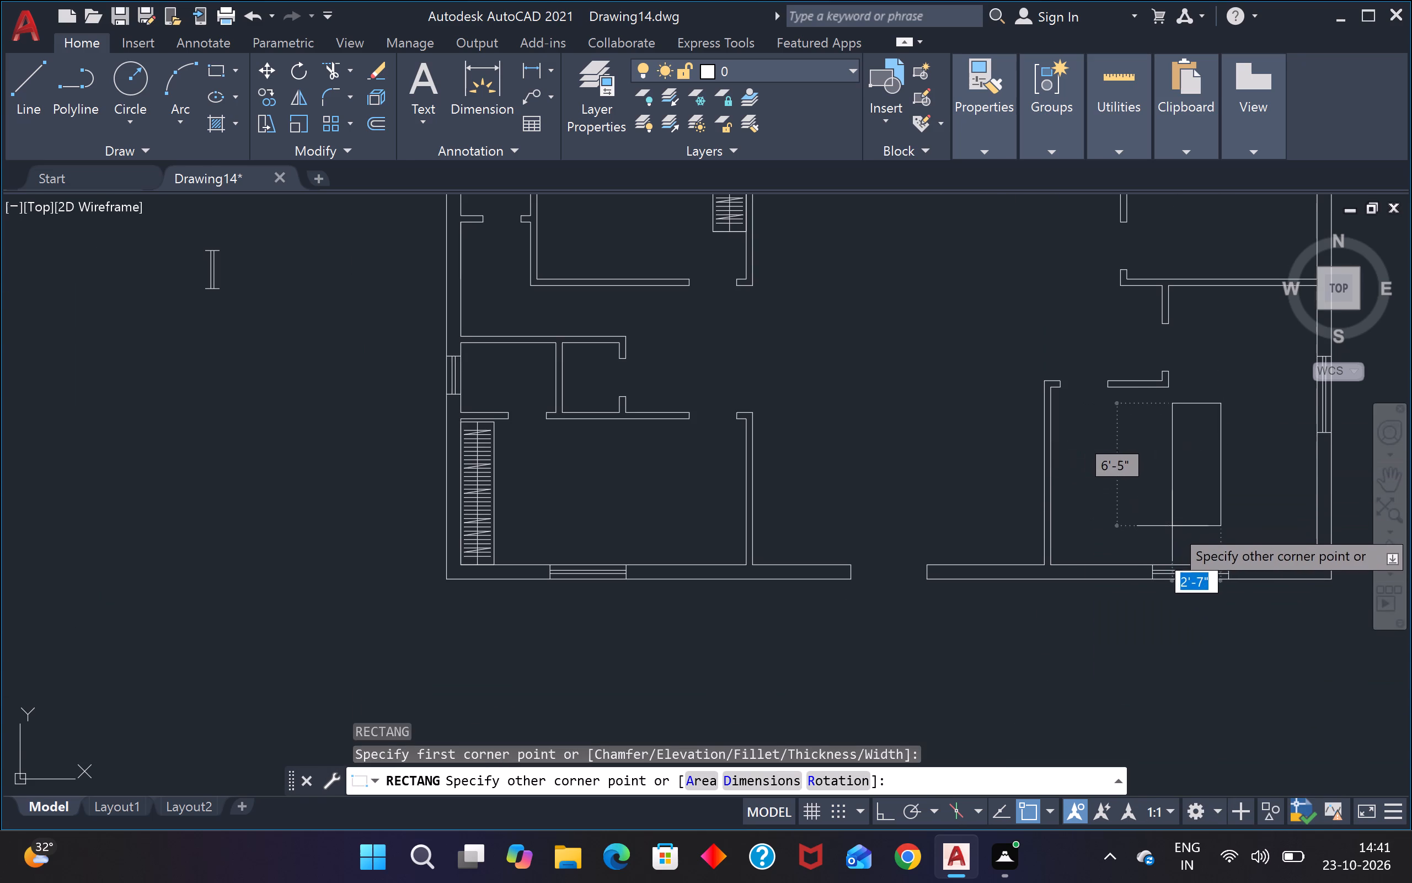
pyautogui.press('Tab')
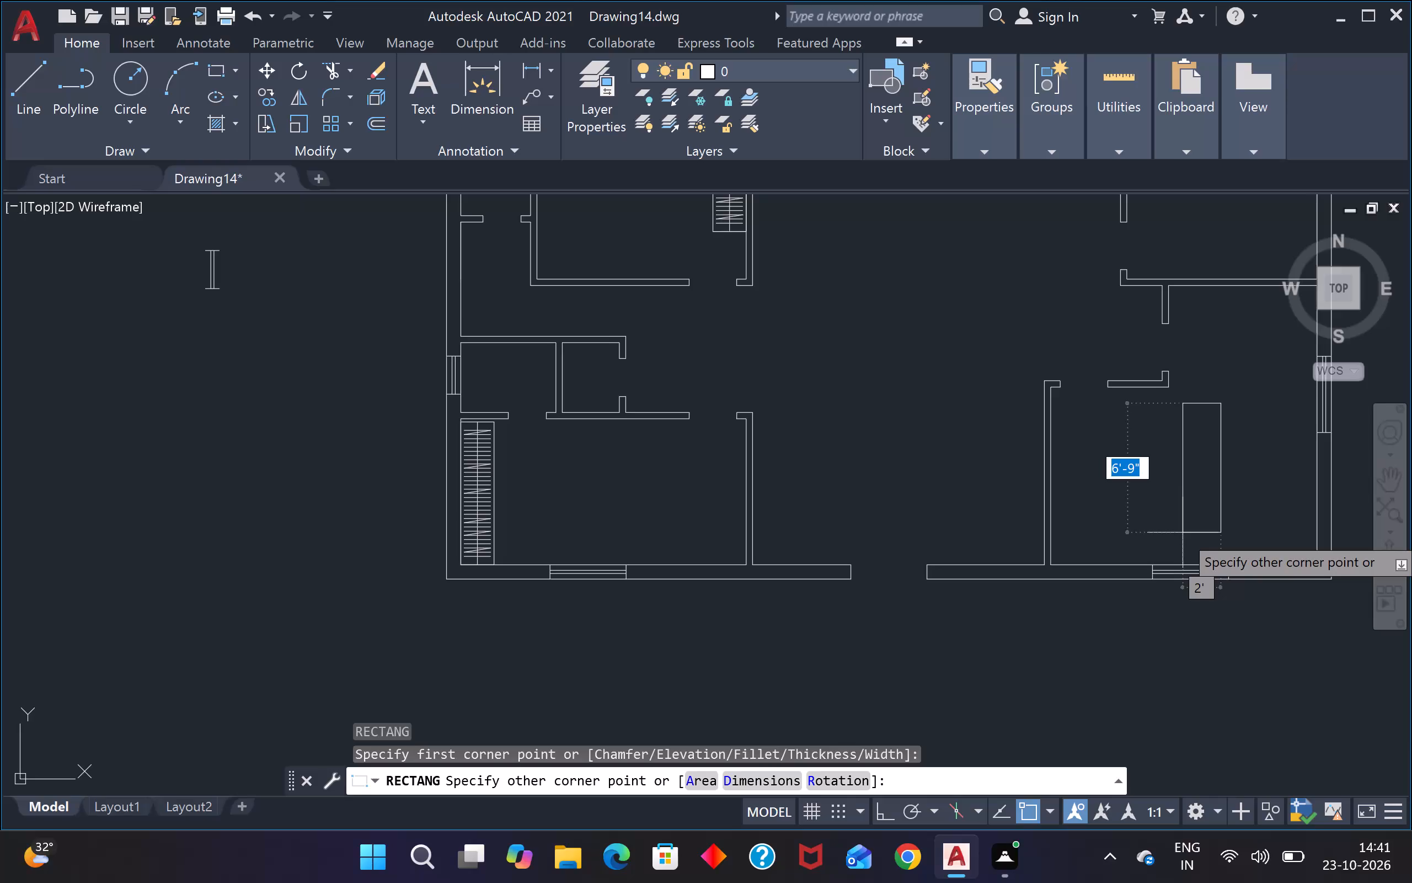
pyautogui.write("6'")
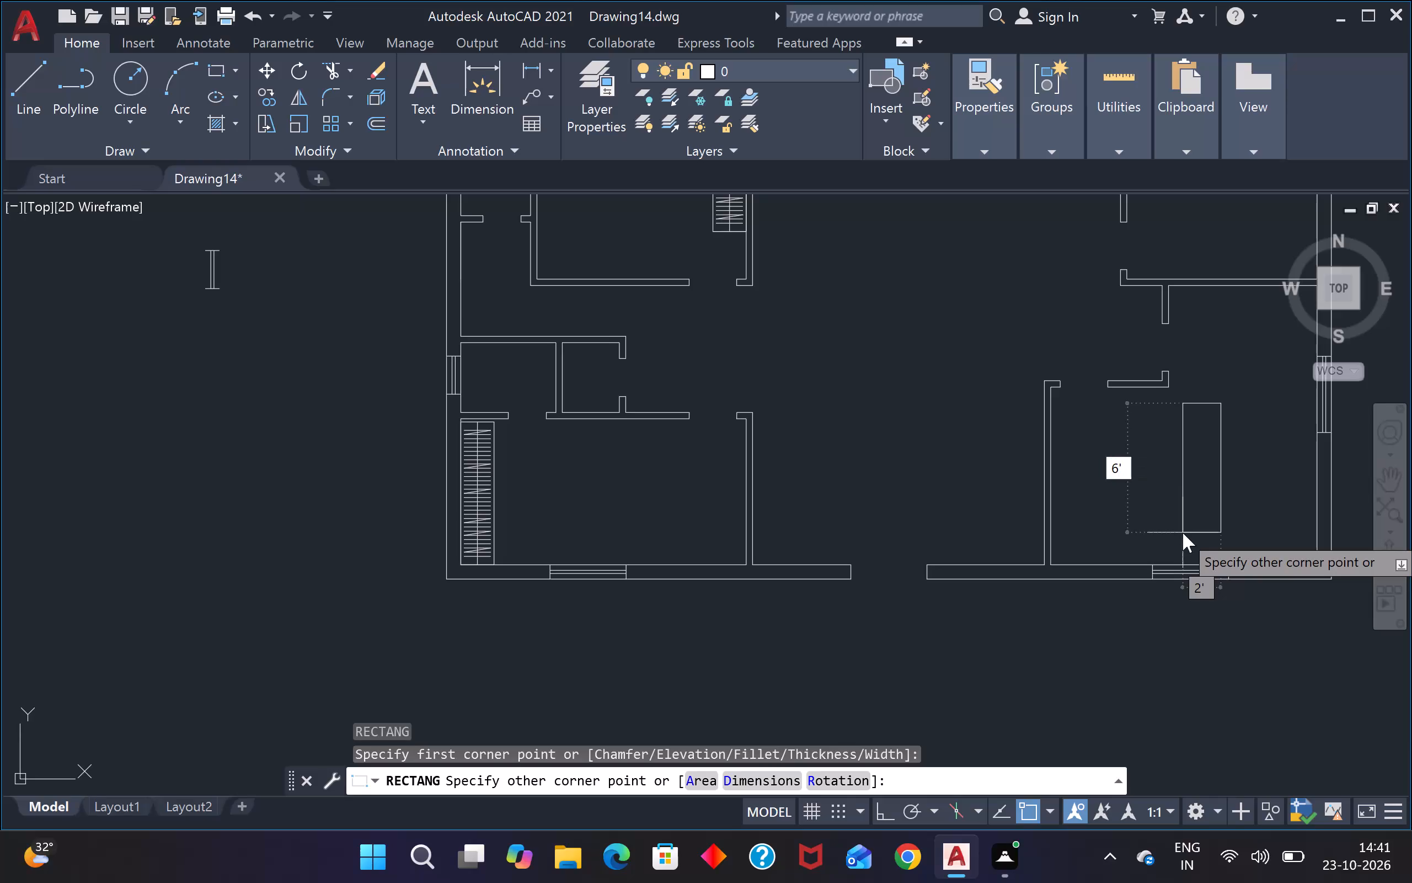
pyautogui.press('Tab')
pyautogui.write('21')
pyautogui.hotkey('shift', '"')
pyautogui.press('Return')
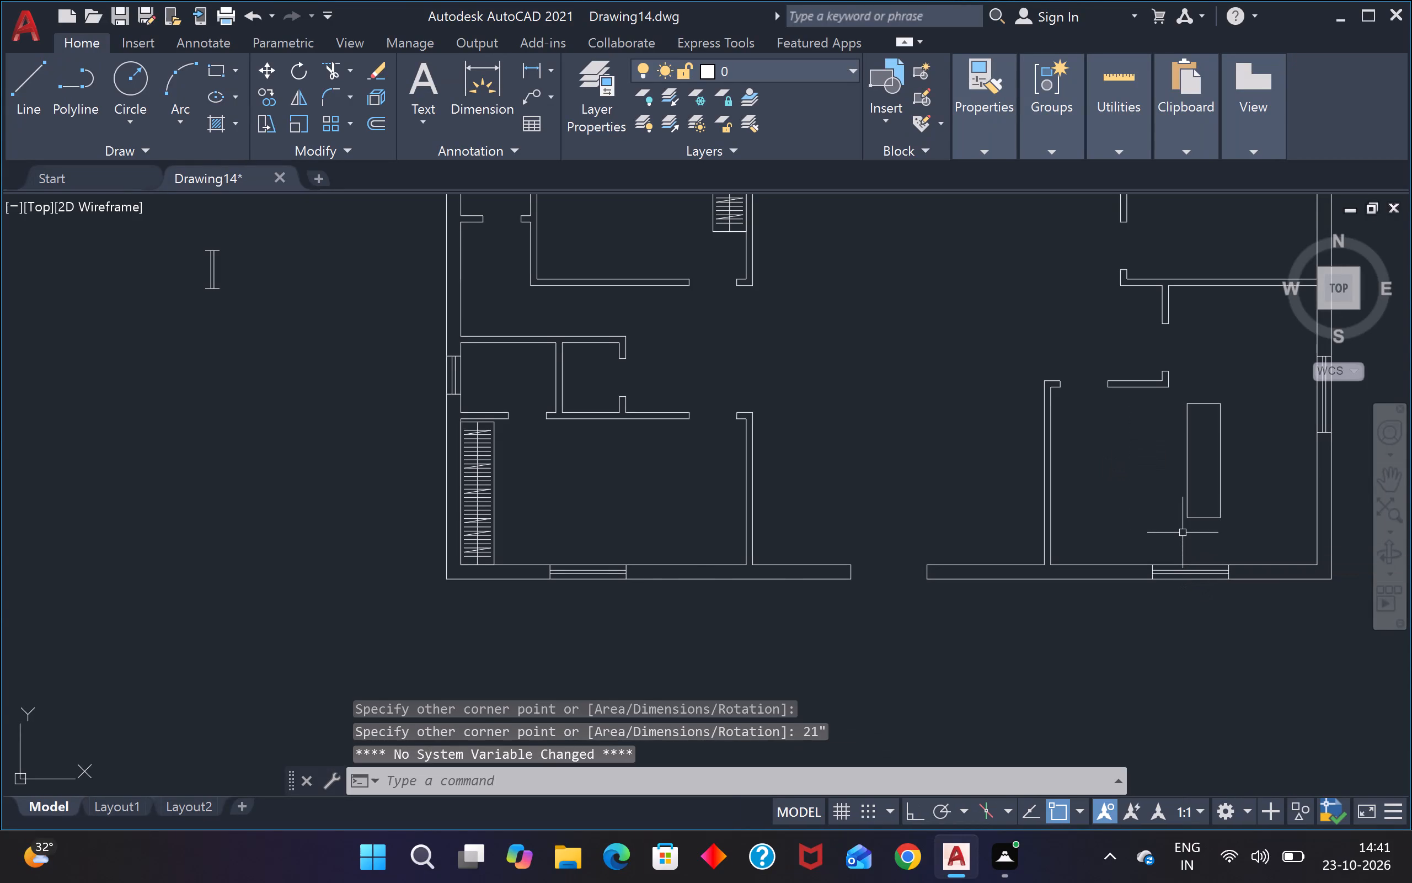
# Move the new rectangle by its lower-left corner to the inner lower-left corner of the lower-right room.
pyautogui.moveTo(1244, 443); pyautogui.dragTo(1239, 440)
pyautogui.click(1179, 469)
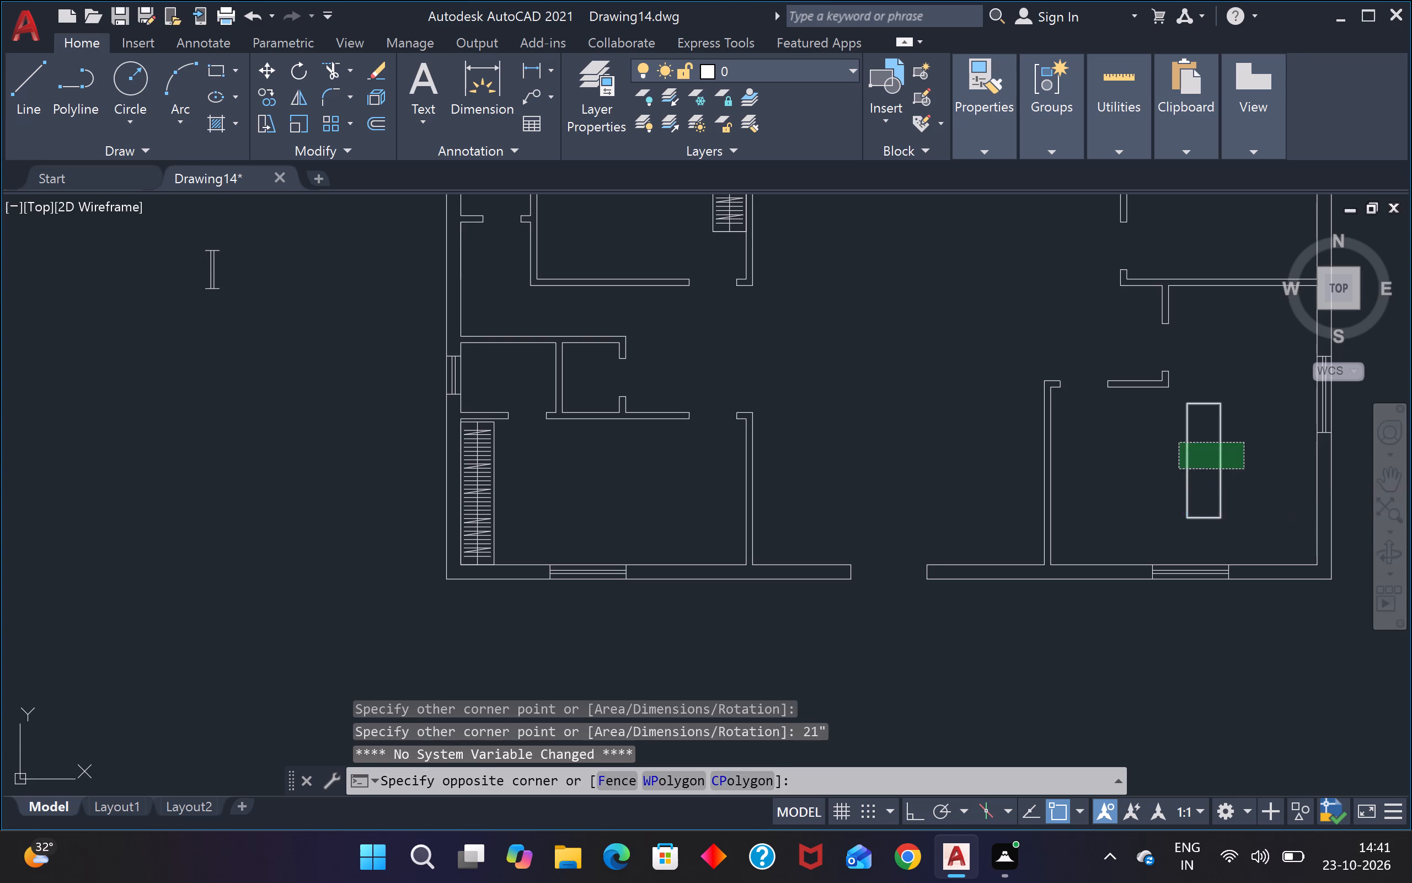
pyautogui.press('m')
pyautogui.press('space')
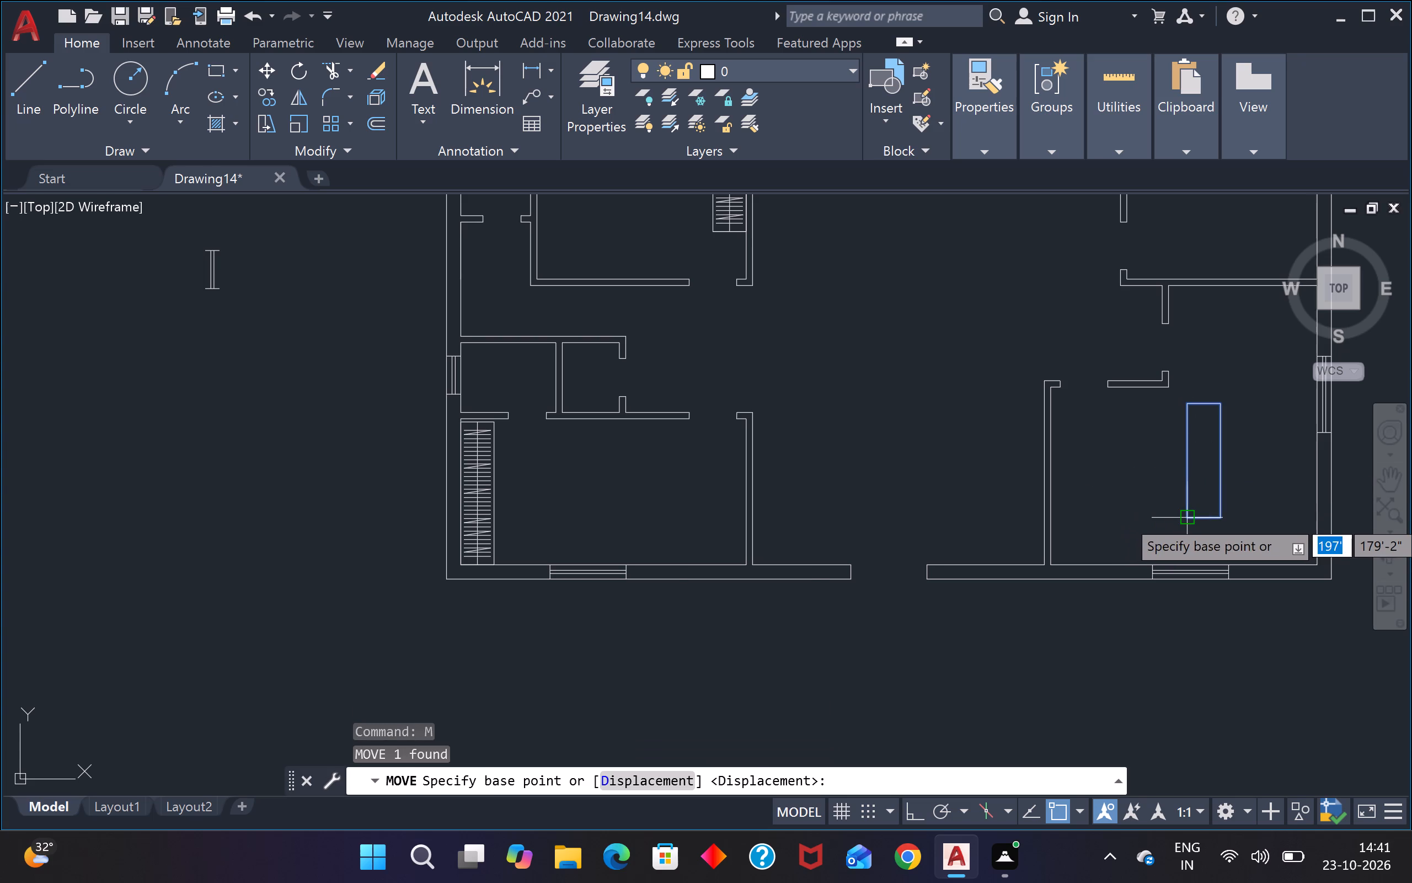
pyautogui.click(1183, 517)
pyautogui.scroll(3, 1047, 573)
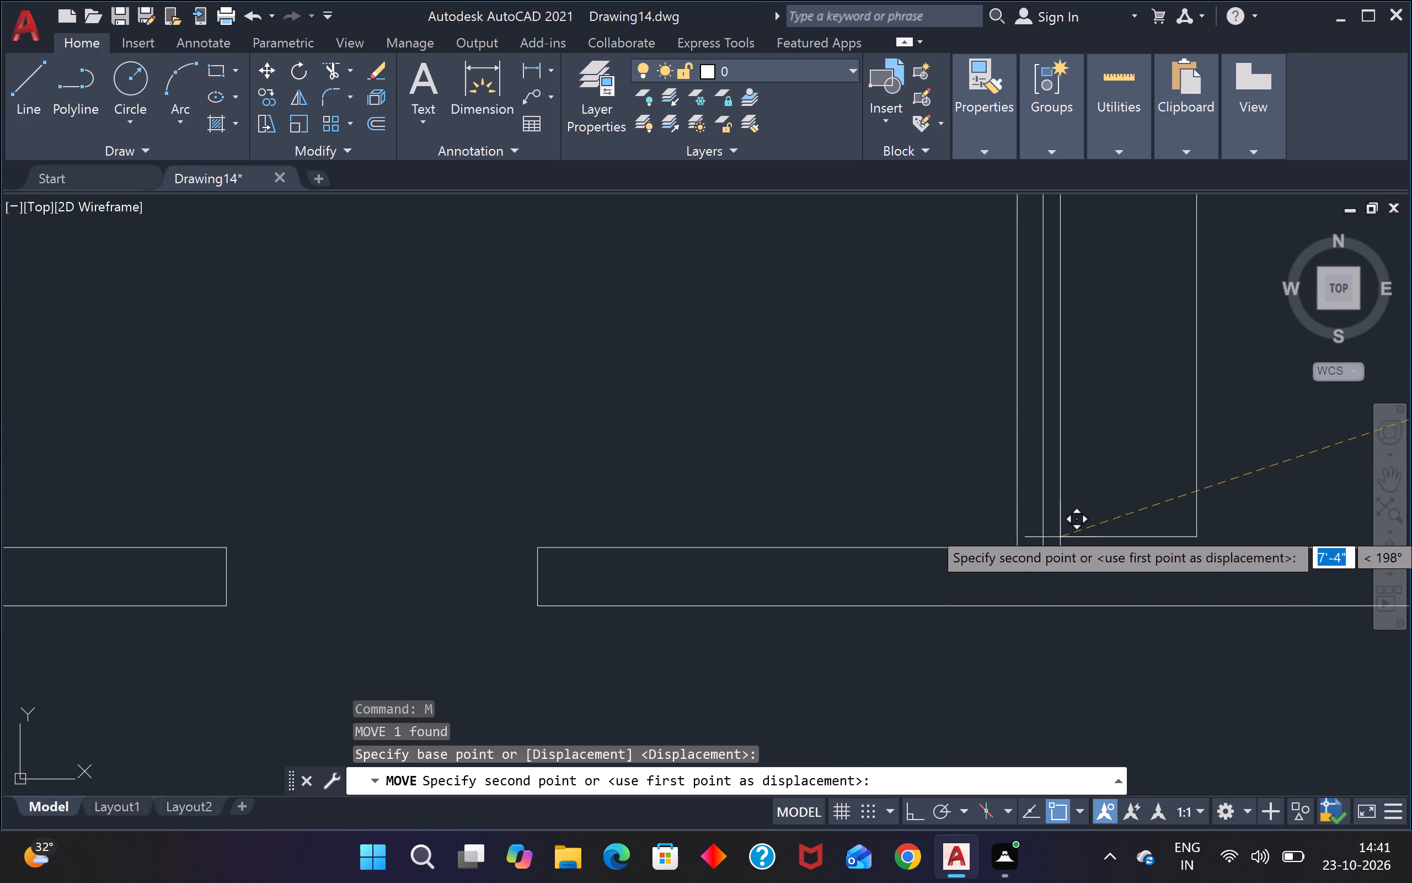
pyautogui.click(1046, 547)
# Draw a vertical centre line from the midpoint of the rectangle's top edge to the midpoint of its bottom edge.
pyautogui.scroll(-2, 1092, 522)
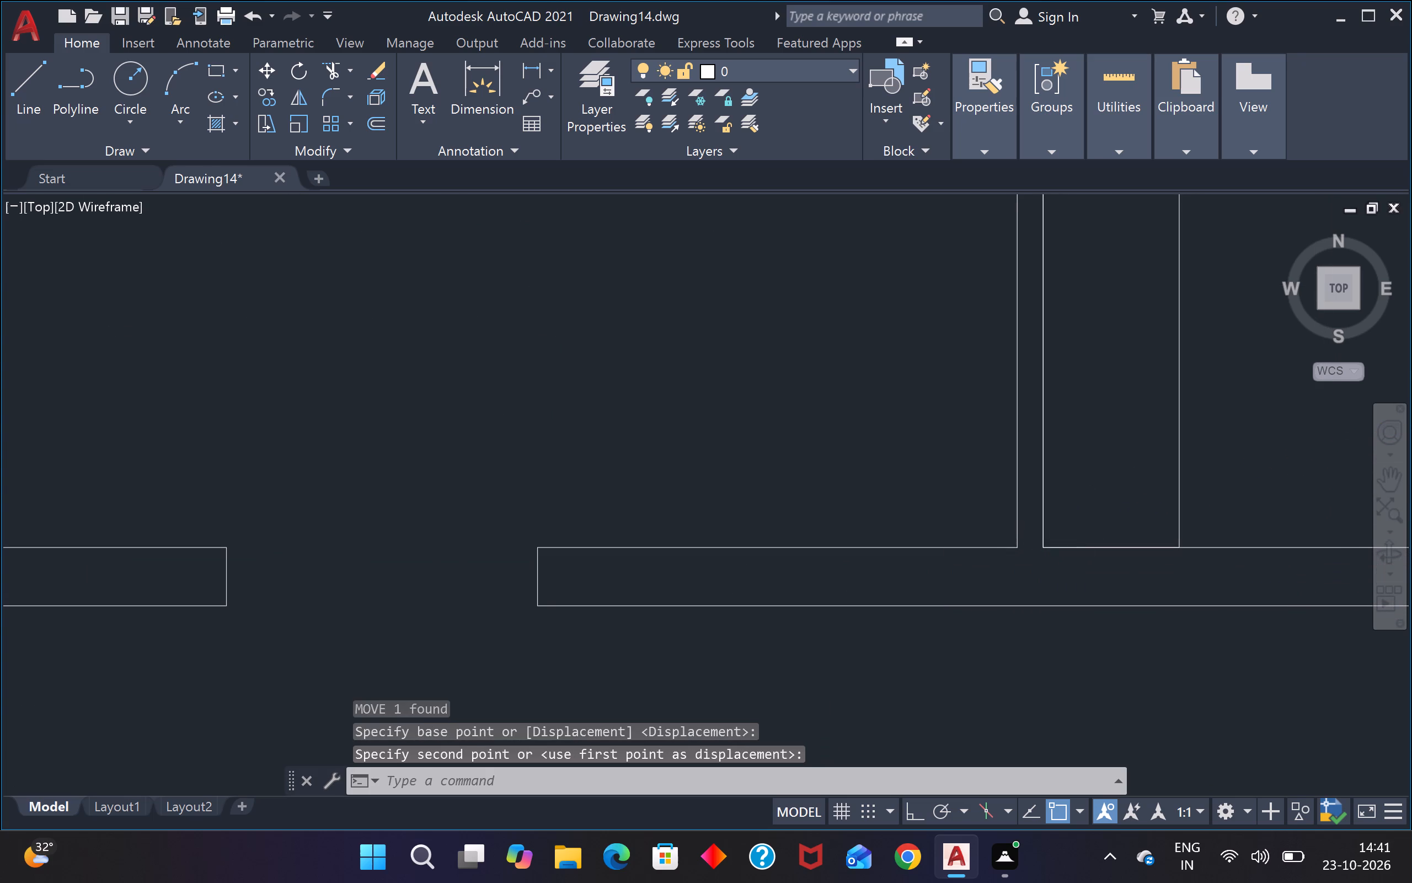
pyautogui.press('l')
pyautogui.press('space')
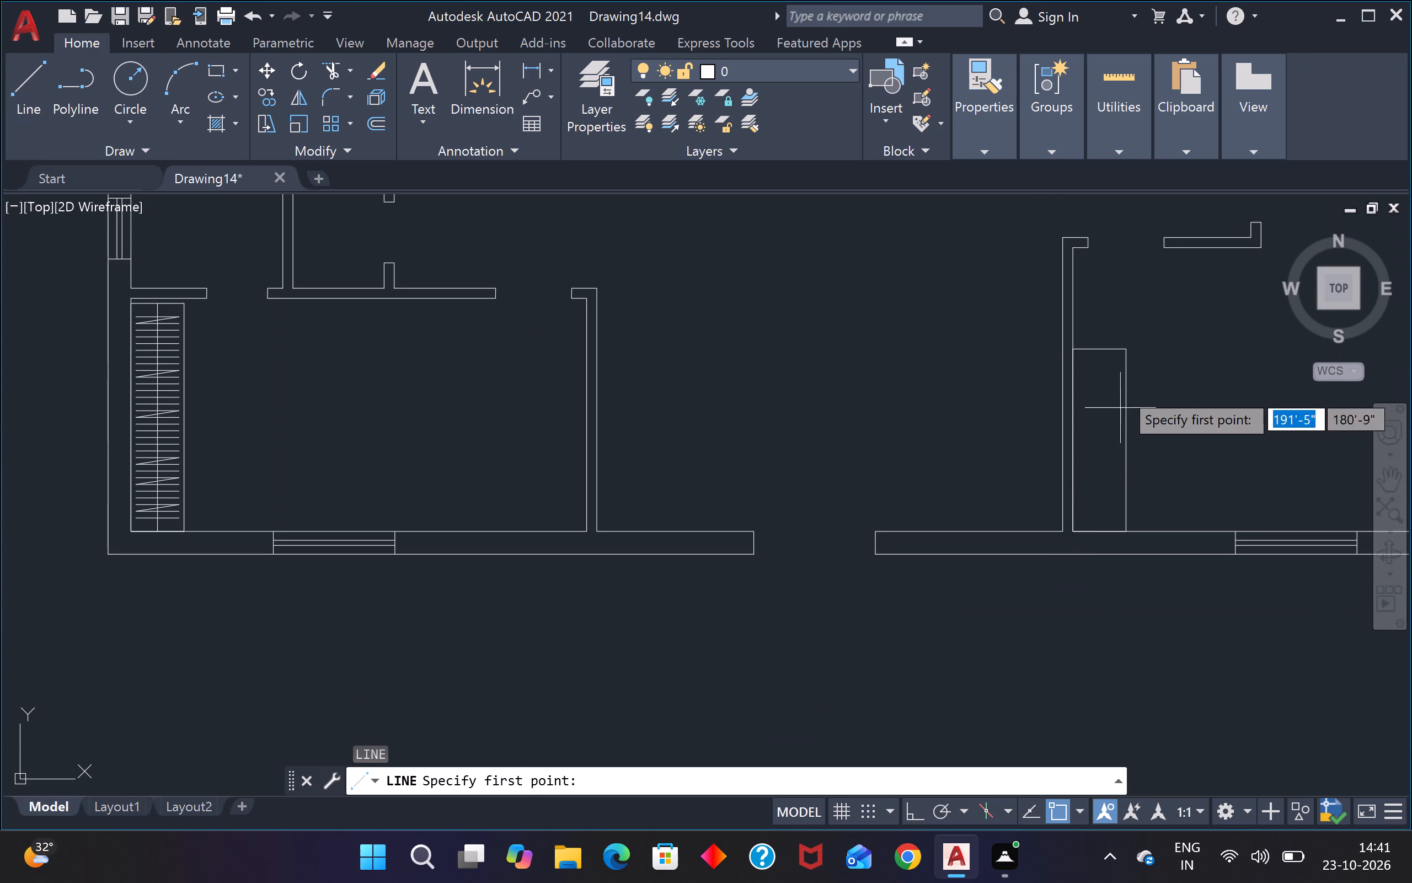
pyautogui.click(1095, 354)
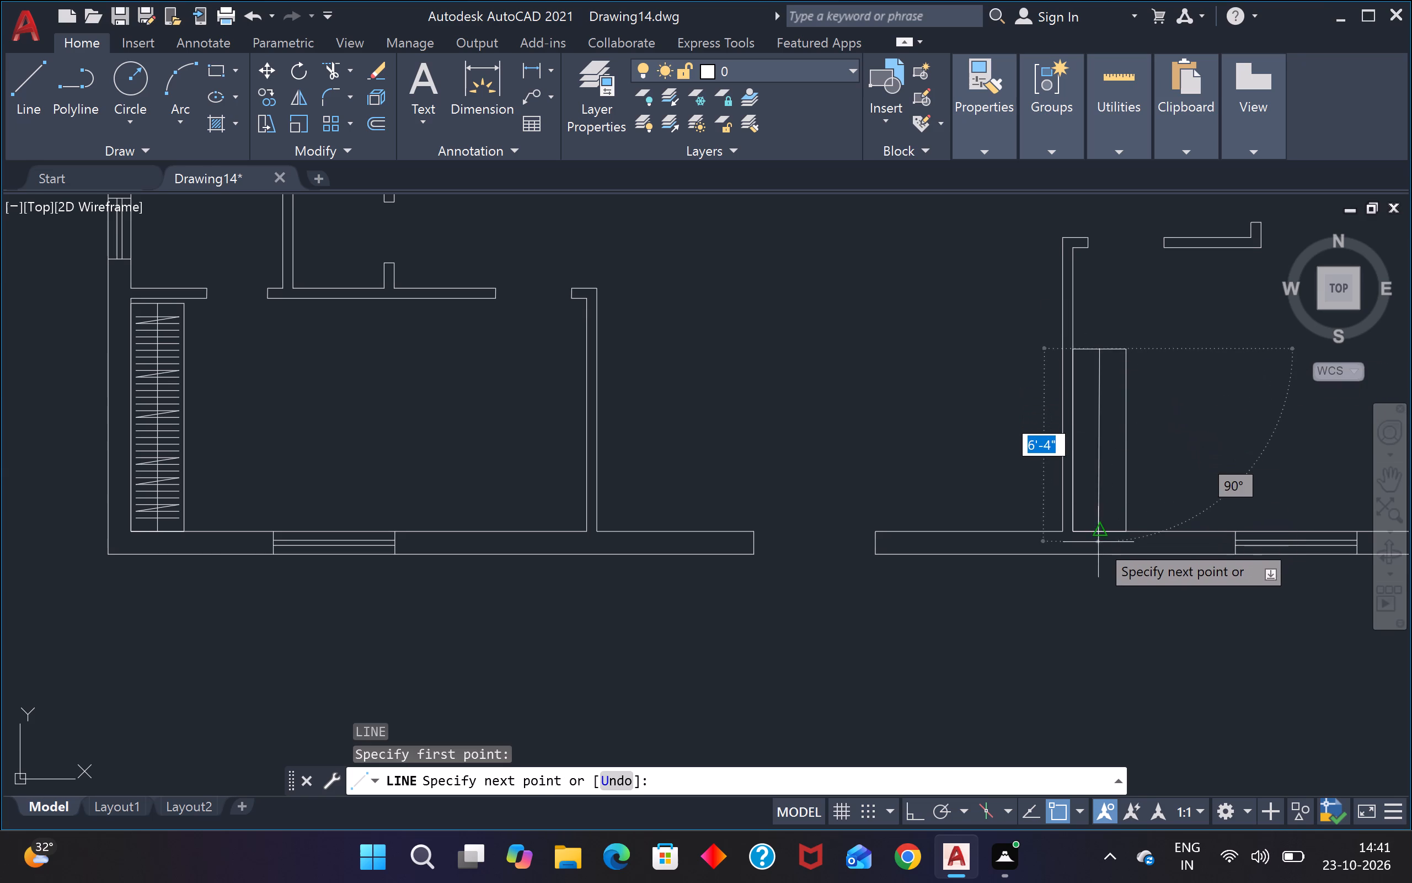
pyautogui.click(1099, 529)
pyautogui.press('Escape')
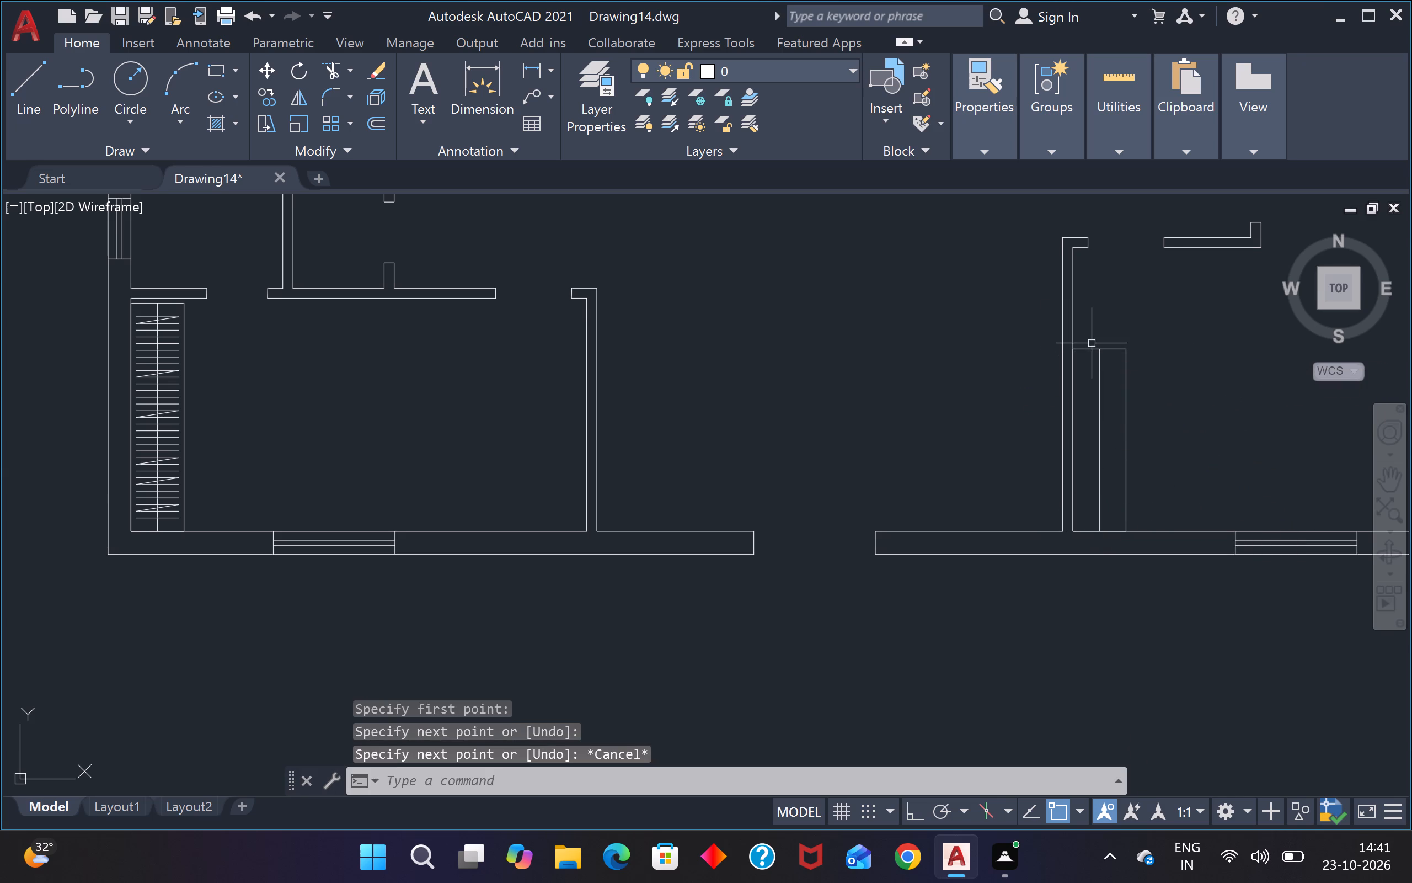
# Explode the 21" by 6' rectangle into separate lines.
pyautogui.scroll(2, 1093, 343)
pyautogui.click(1153, 352)
pyautogui.click(1125, 393)
pyautogui.press('e')
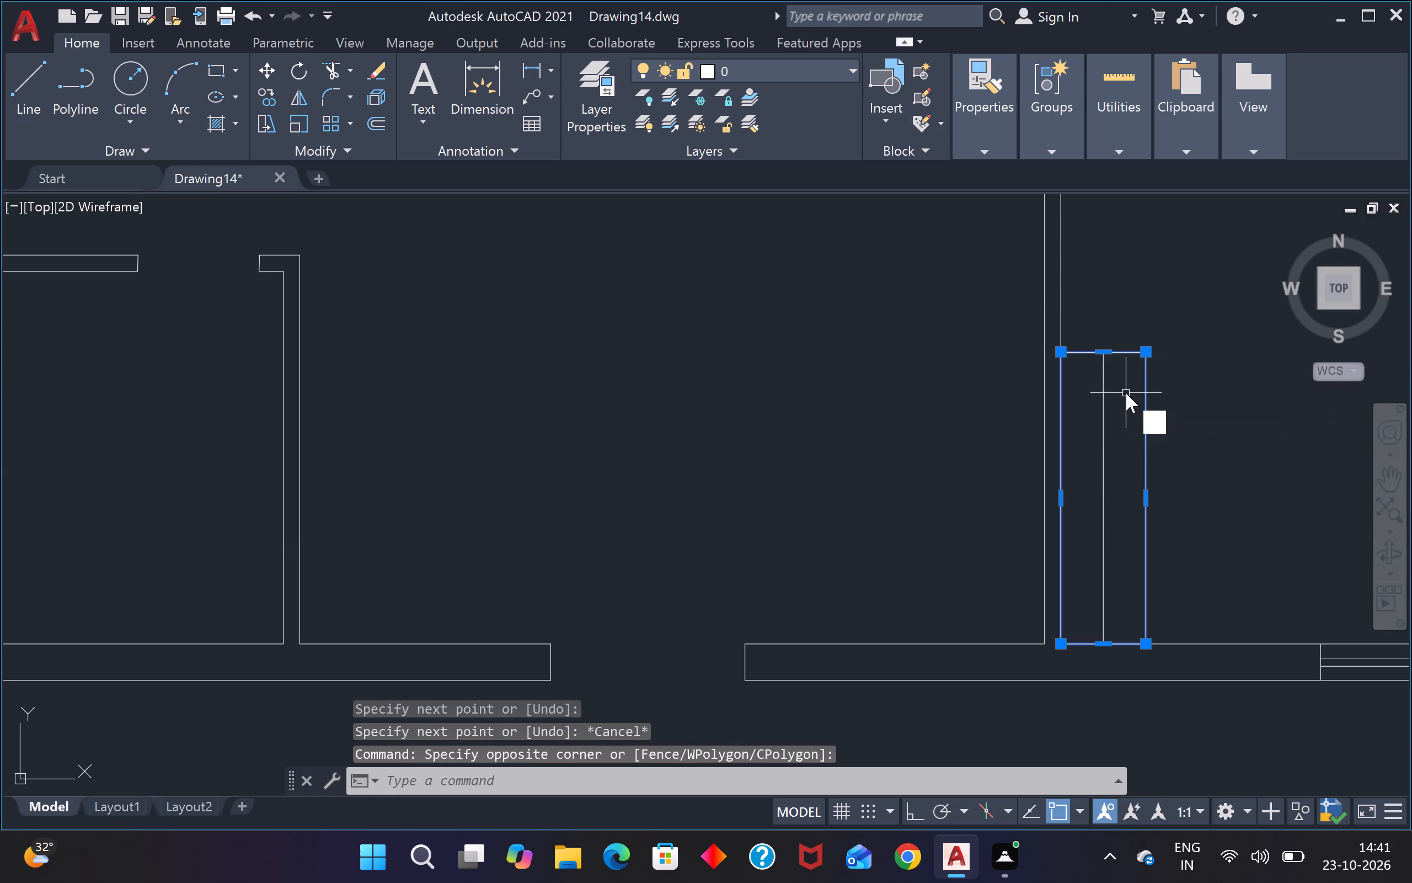
pyautogui.press('x')
pyautogui.press('Down')
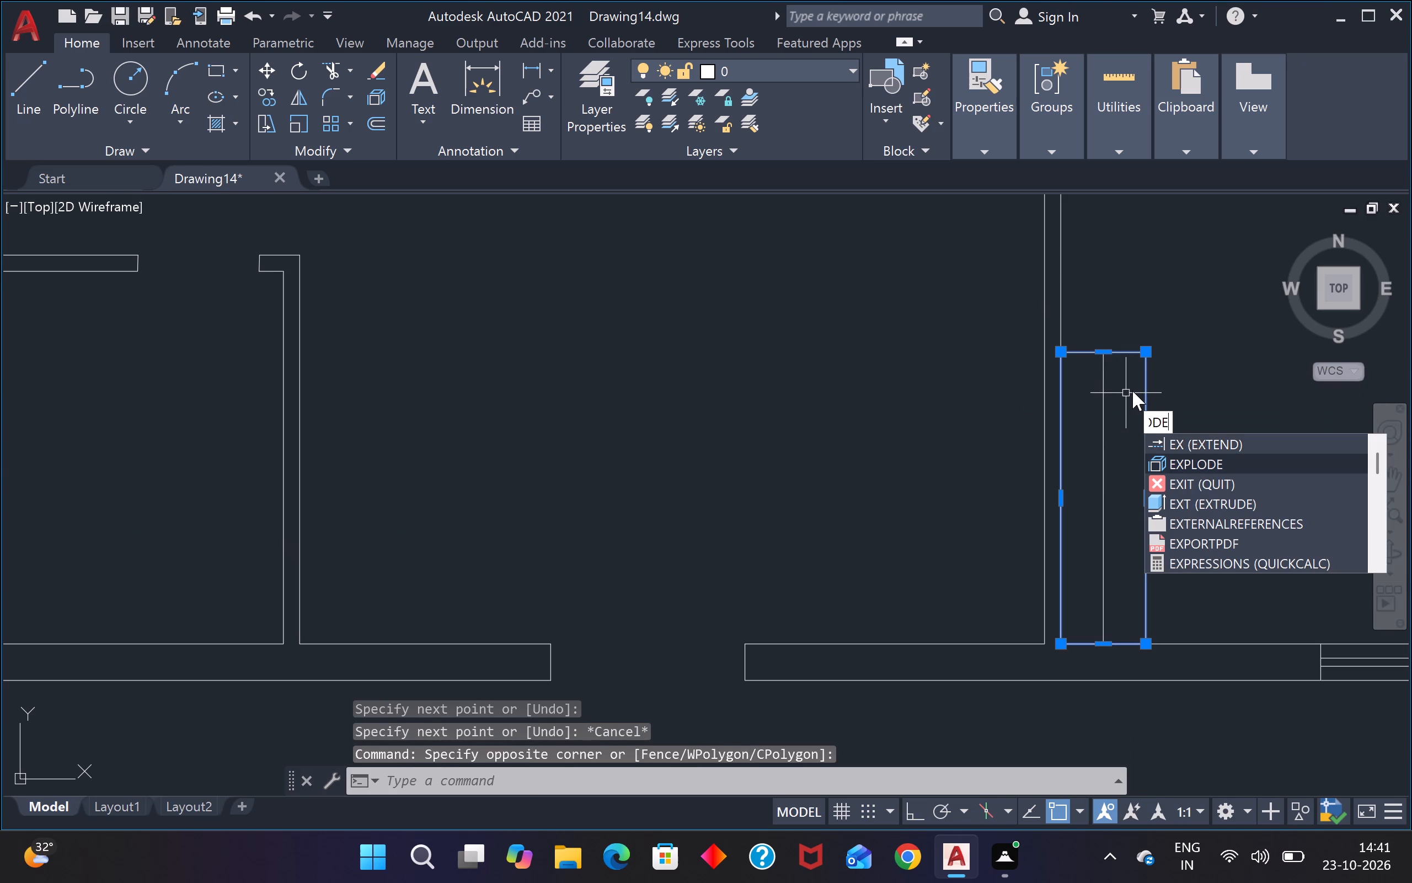
pyautogui.press('Return')
# Copy the rectangle's top edge as a 35-item array fitted down to its bottom edge.
pyautogui.click(1132, 348)
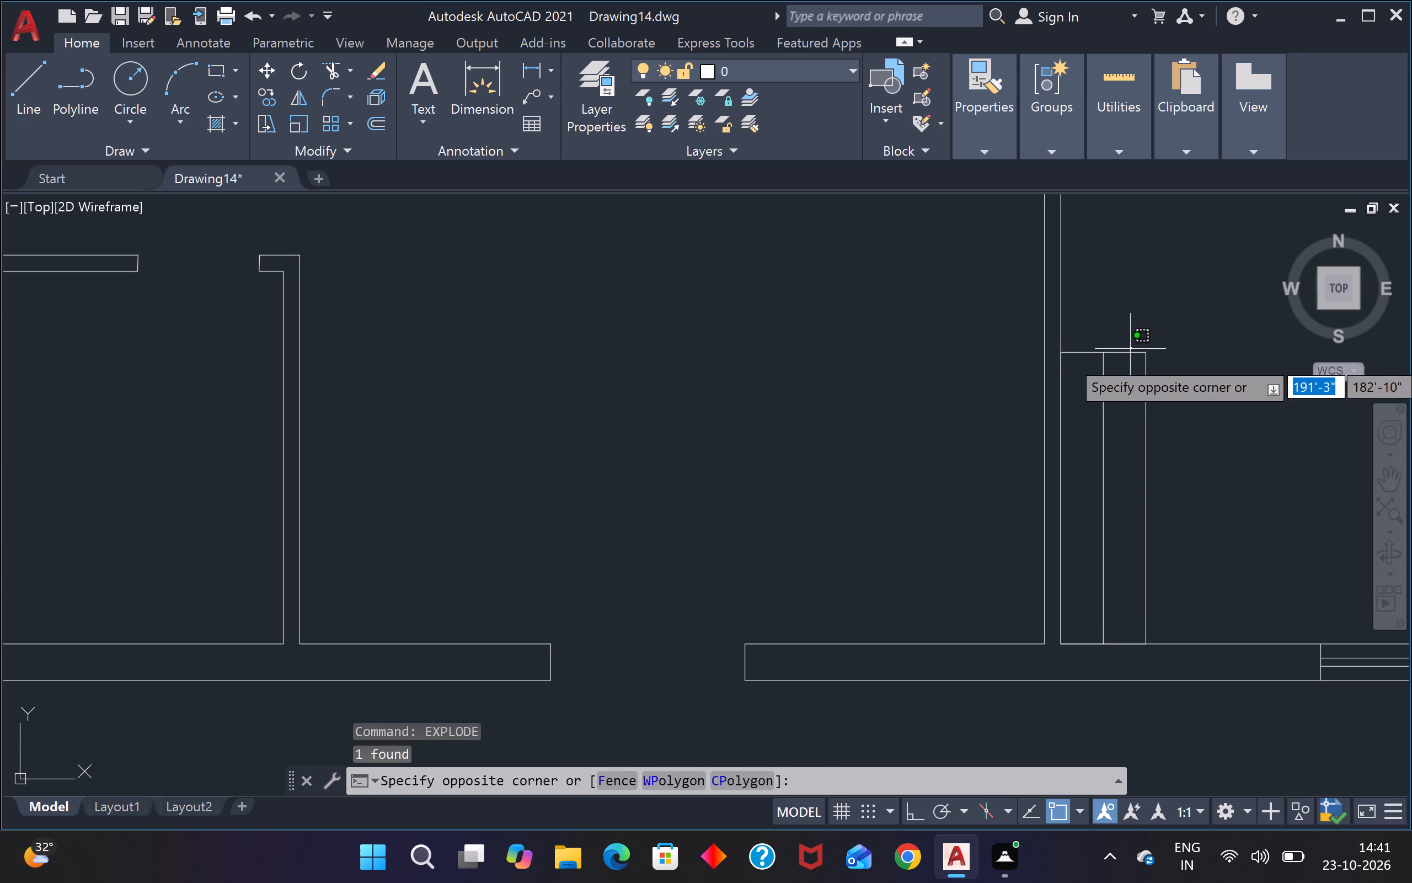
pyautogui.click(1122, 365)
pyautogui.press('c')
pyautogui.press('o')
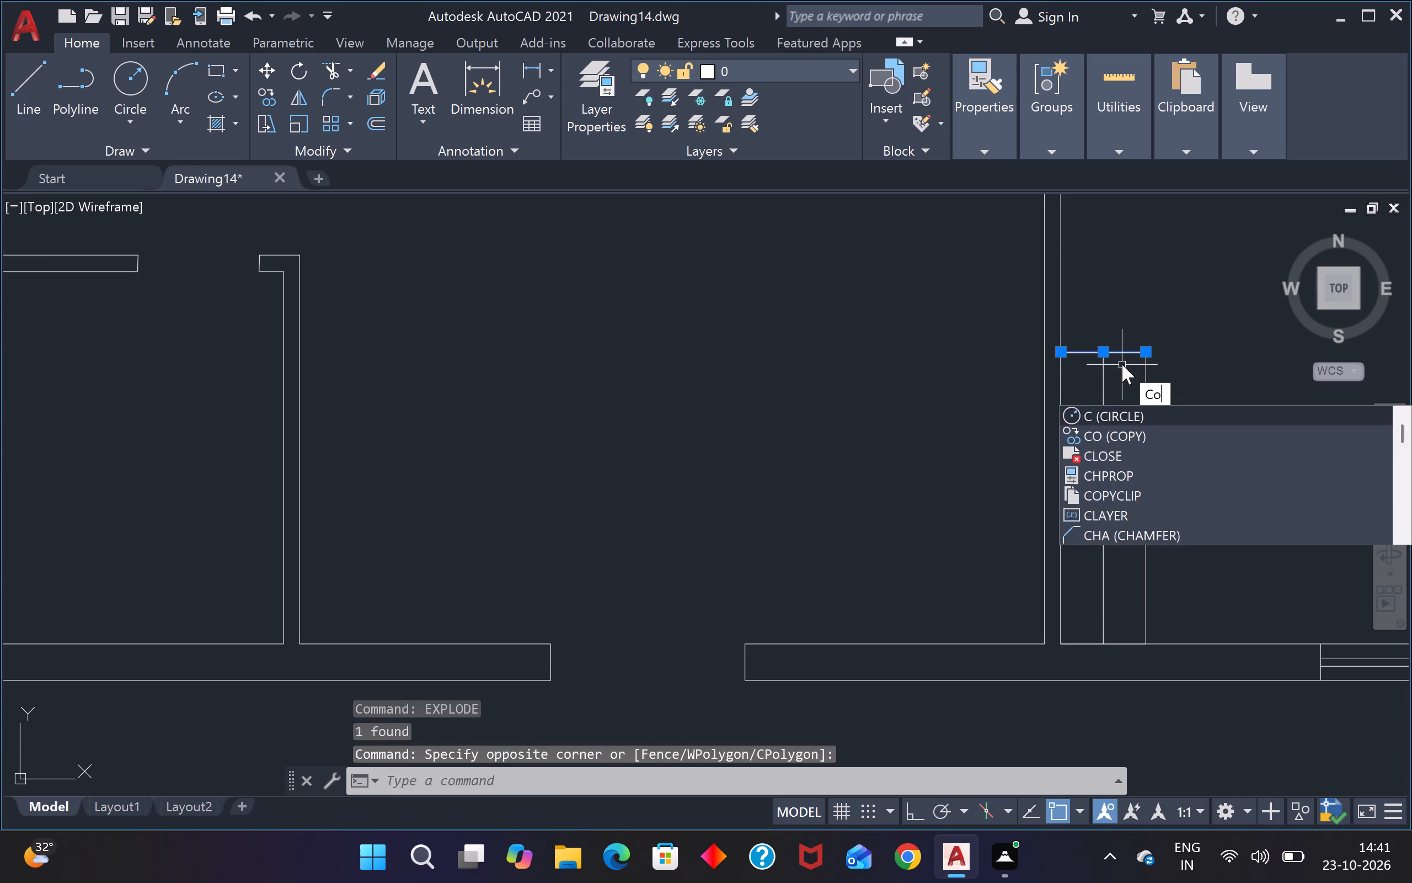
pyautogui.press('Return')
pyautogui.scroll(3, 1122, 364)
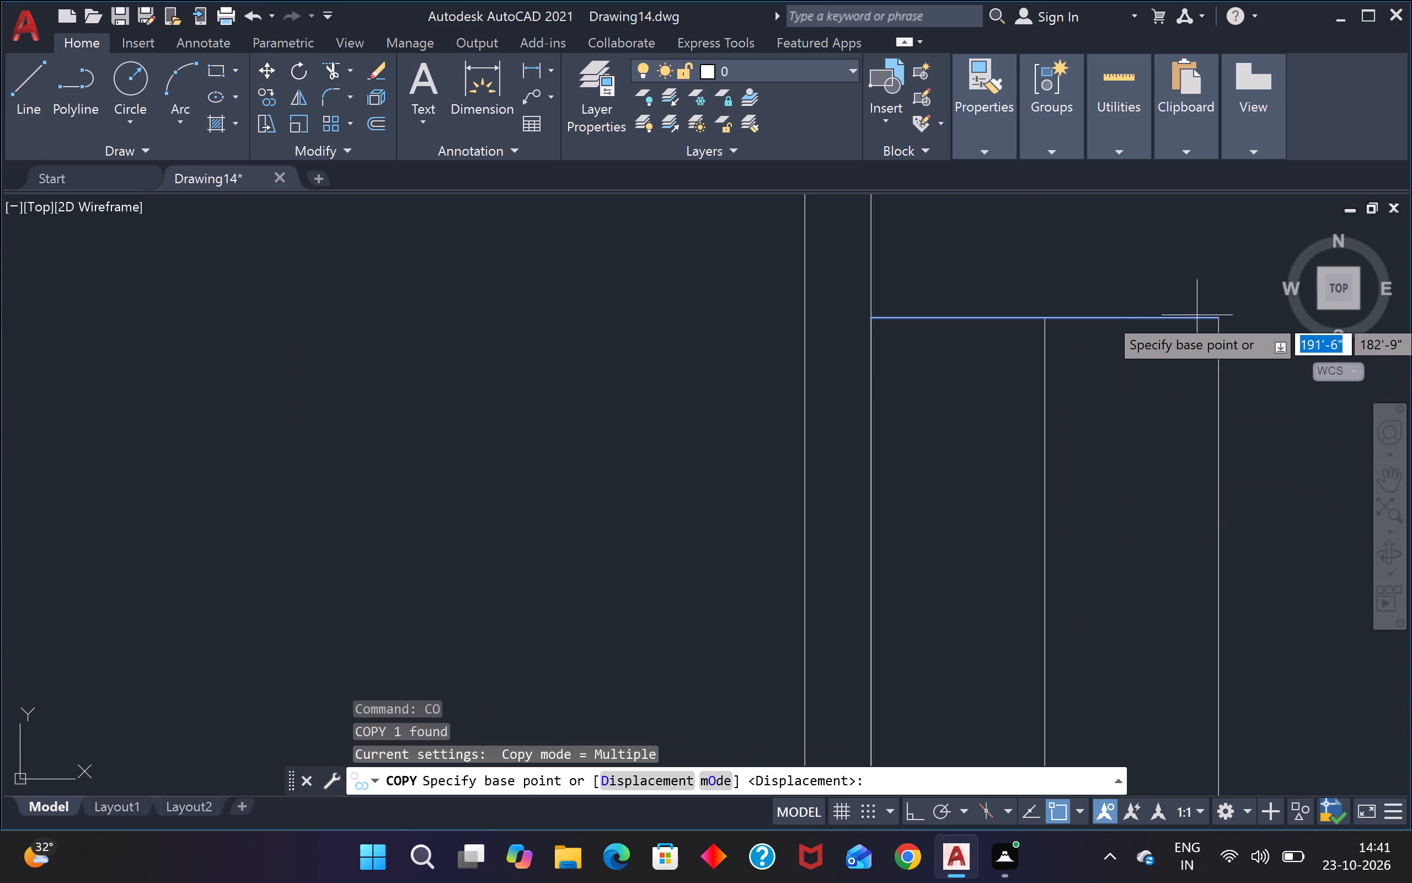
pyautogui.click(1222, 318)
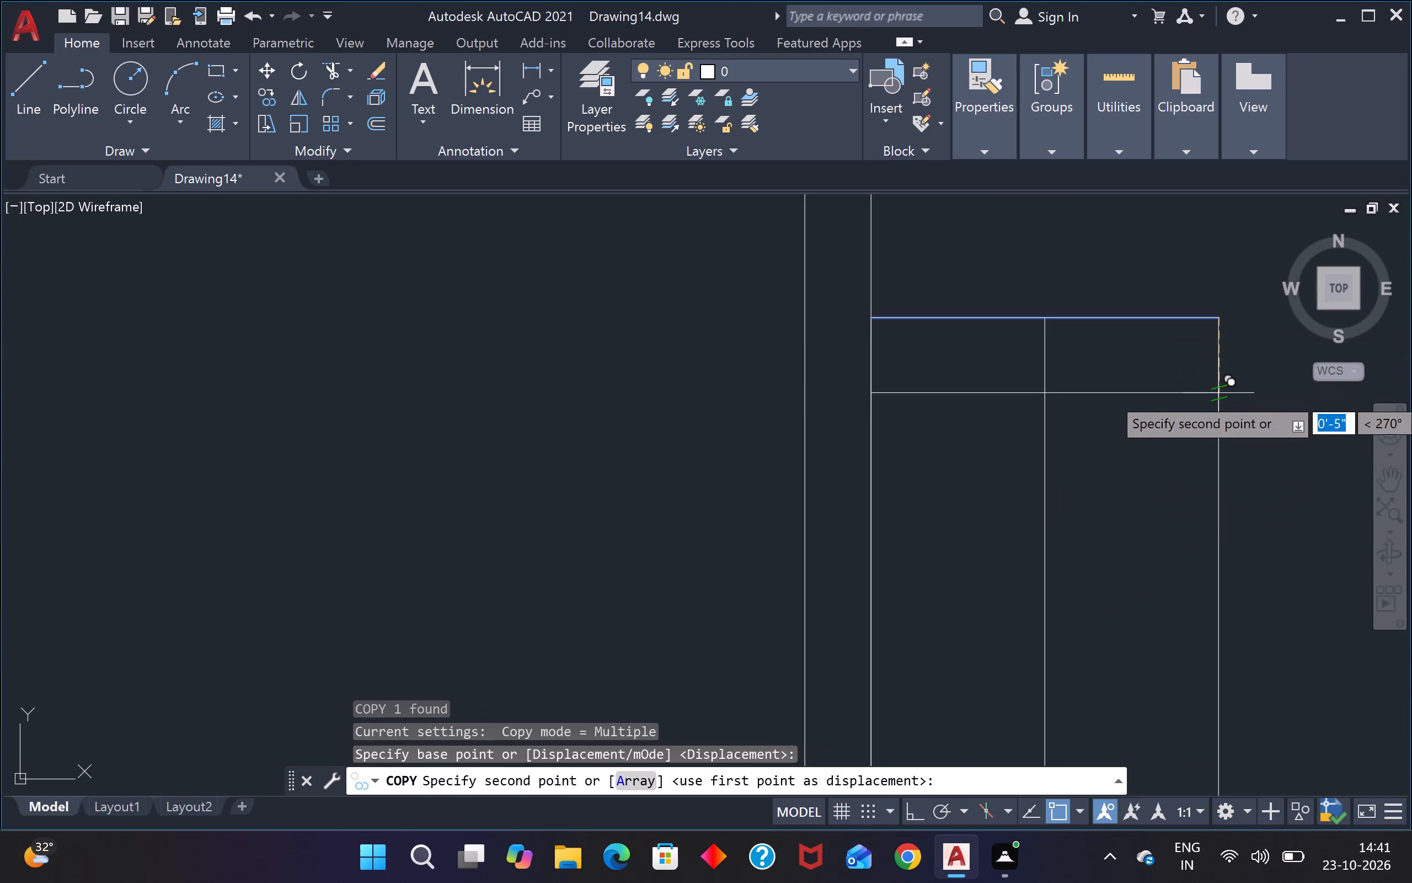
pyautogui.scroll(-2, 1223, 394)
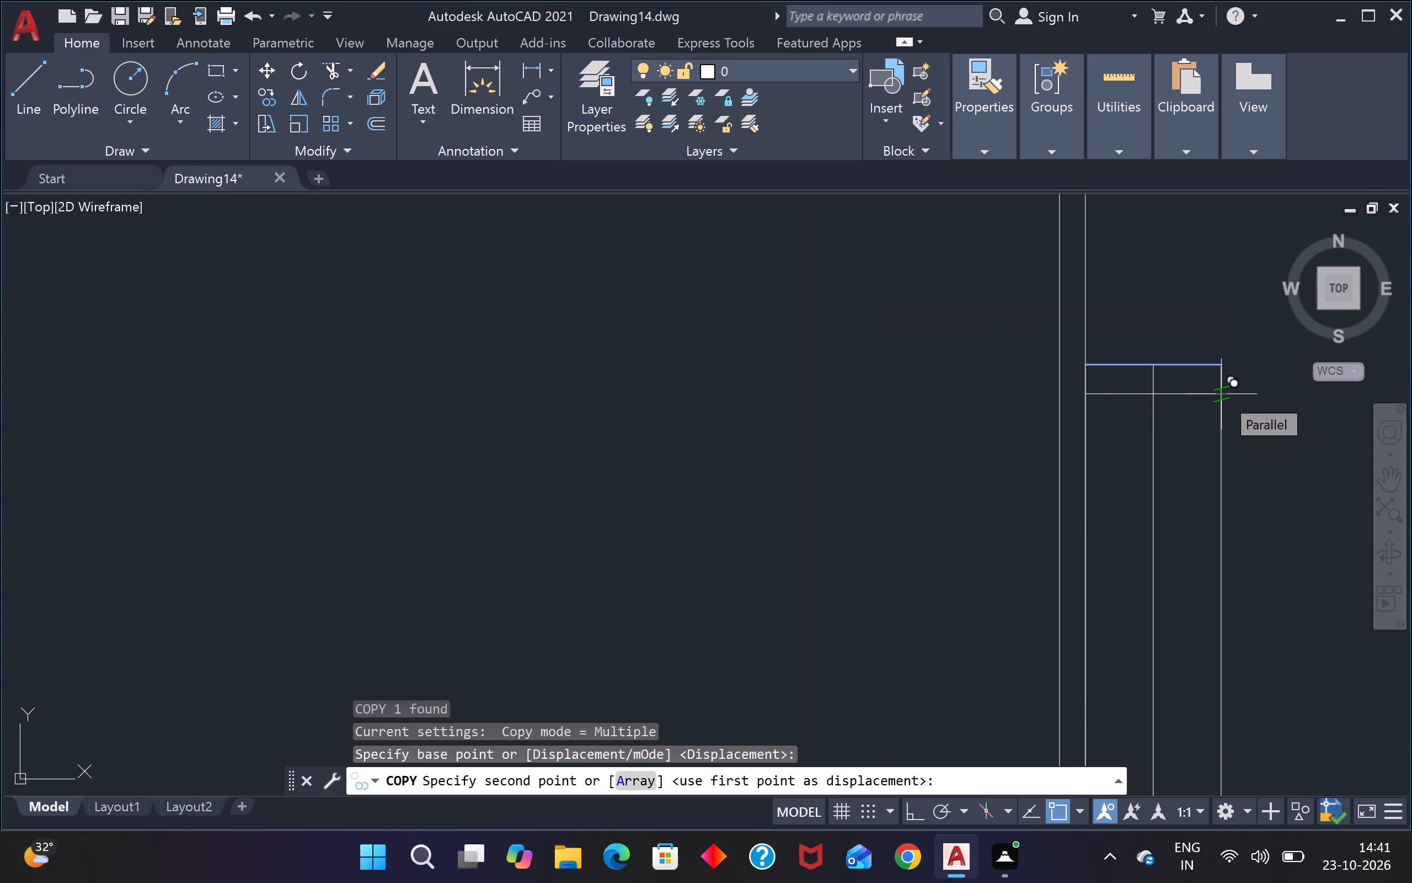
pyautogui.write('a')
pyautogui.press('space')
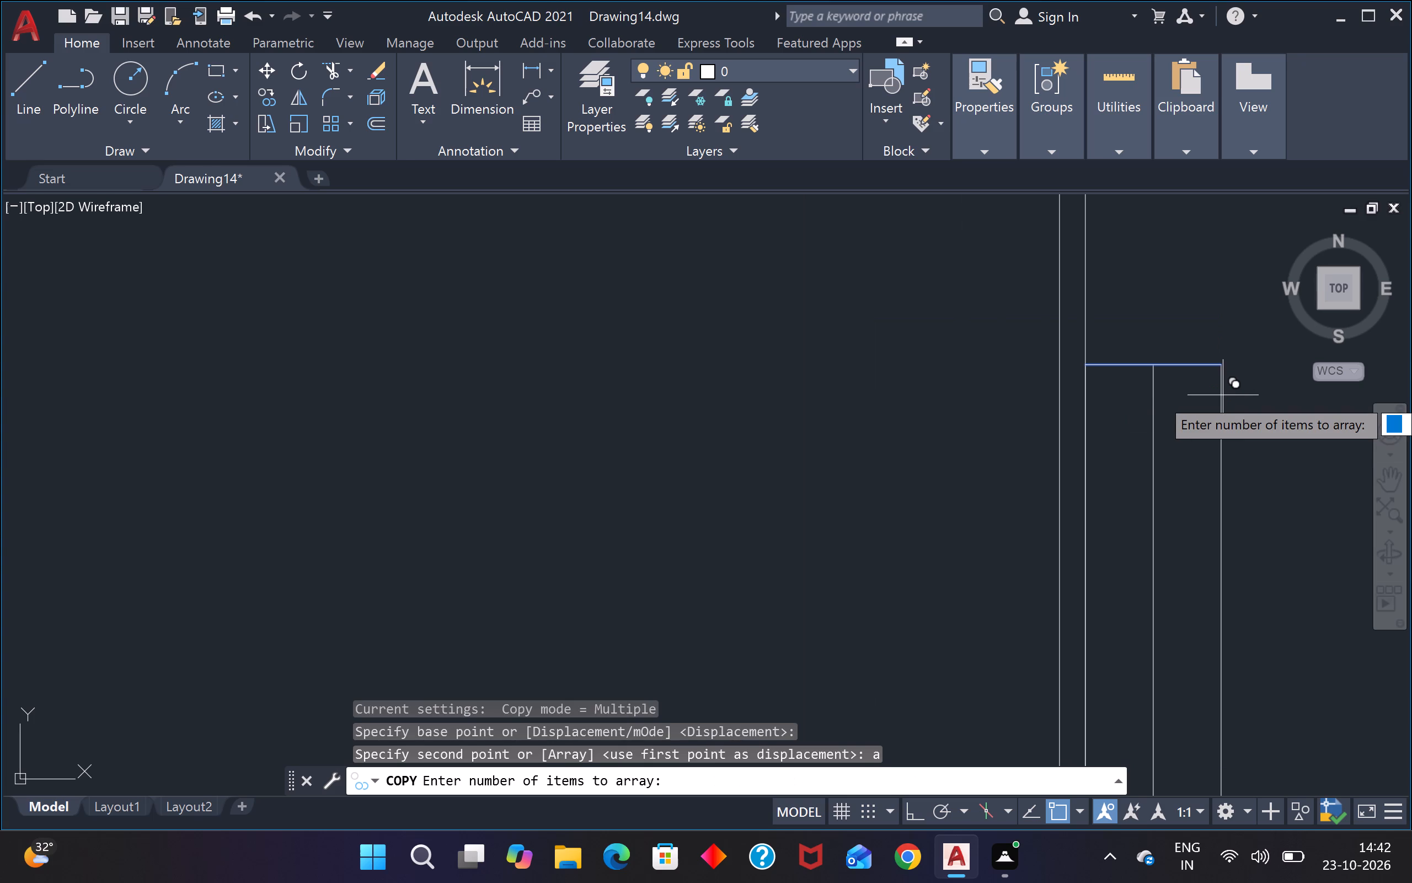
pyautogui.write('35')
pyautogui.press('Return')
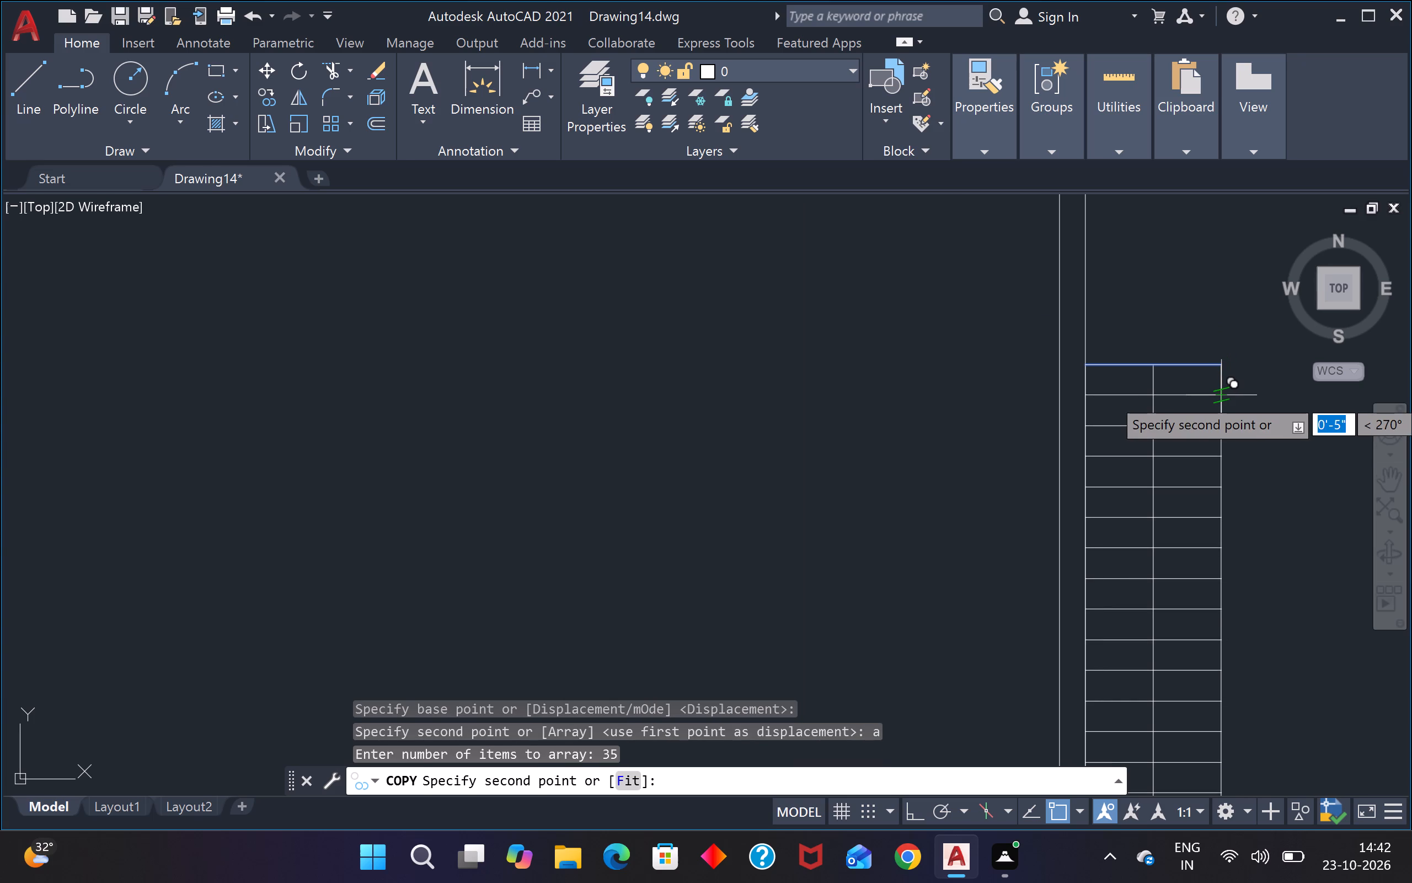
pyautogui.write('f')
pyautogui.press('space')
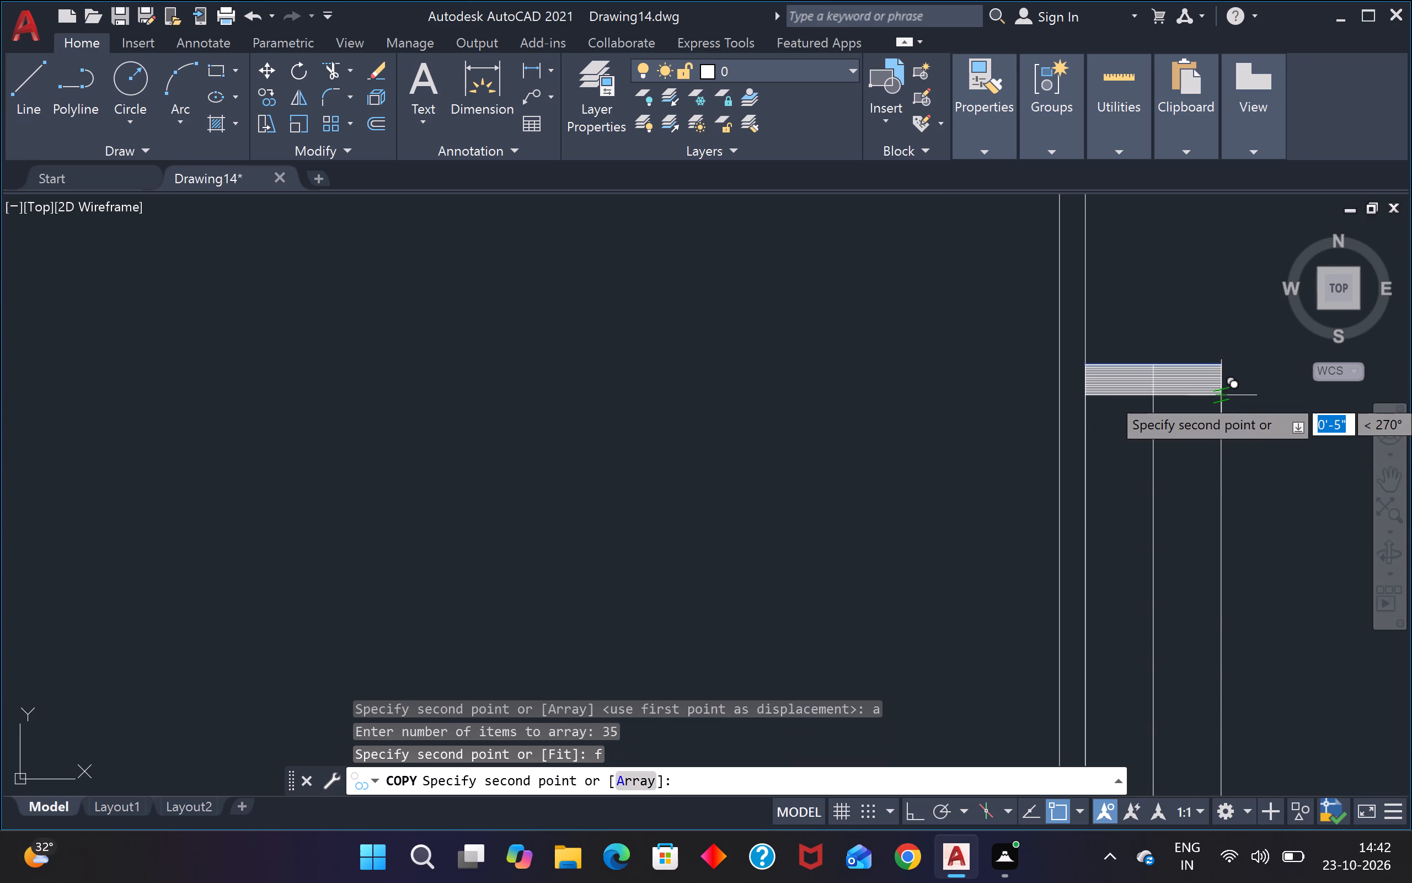
pyautogui.scroll(-4, 1221, 395)
pyautogui.scroll(1, 1221, 395)
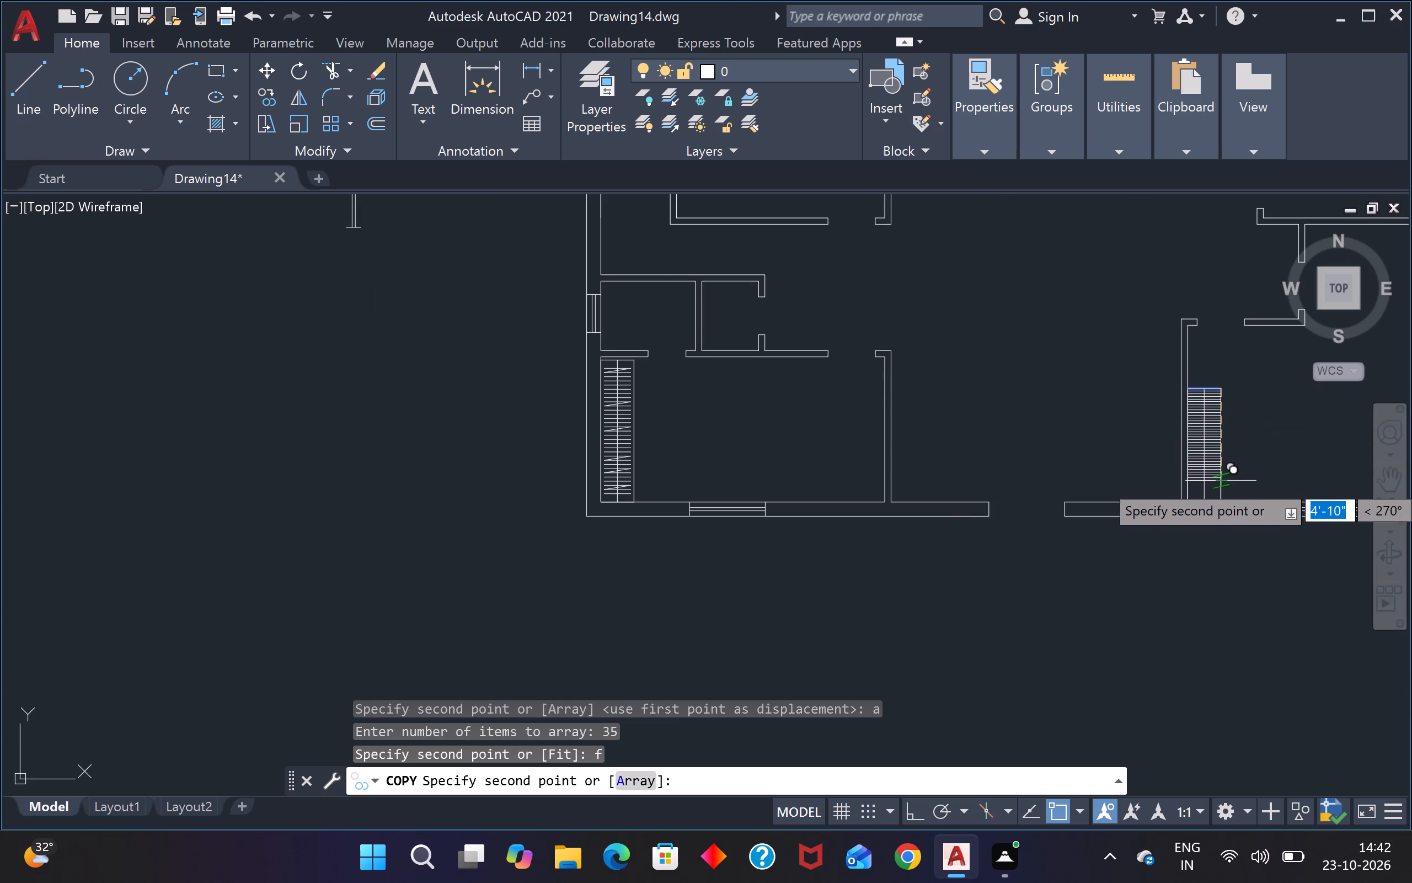
pyautogui.scroll(2, 1221, 481)
pyautogui.click(1216, 531)
pyautogui.press('Escape')
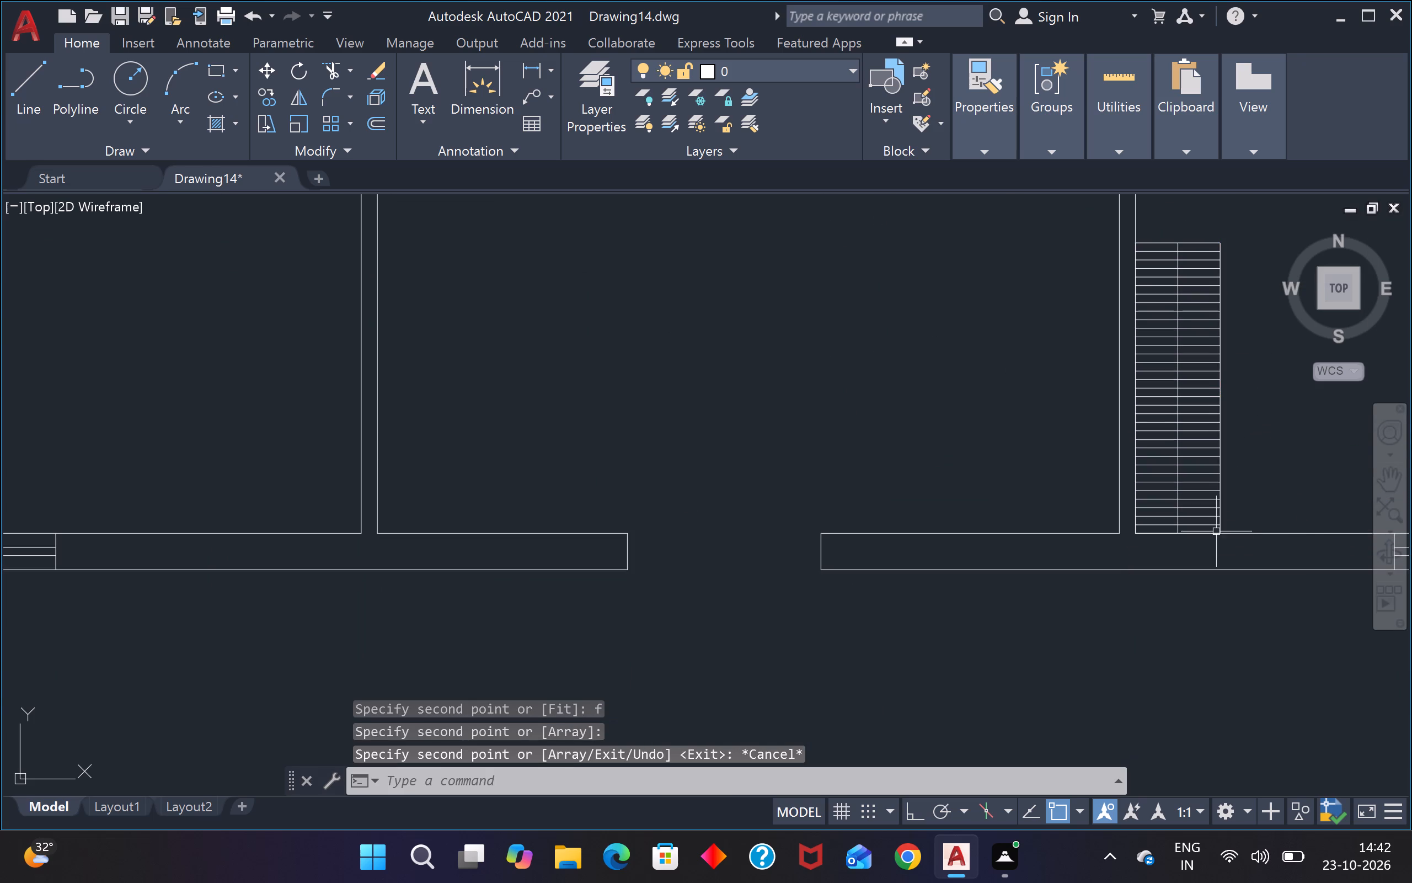
# Offset both long side edges of the 21" by 6' fitting inward by 2".
pyautogui.write('o')
pyautogui.press('space')
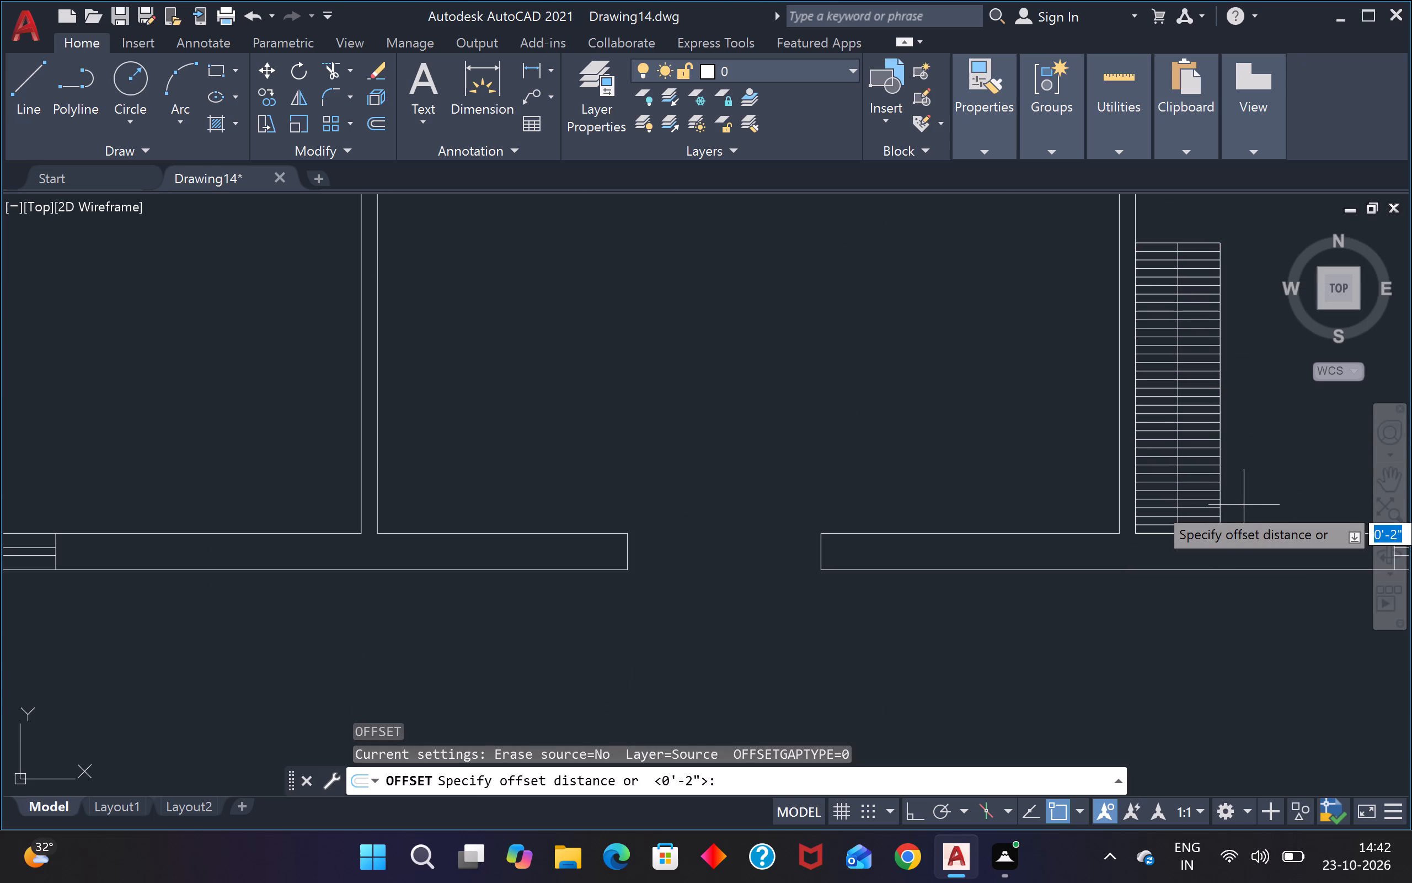
pyautogui.press('2')
pyautogui.hotkey('shift', '"')
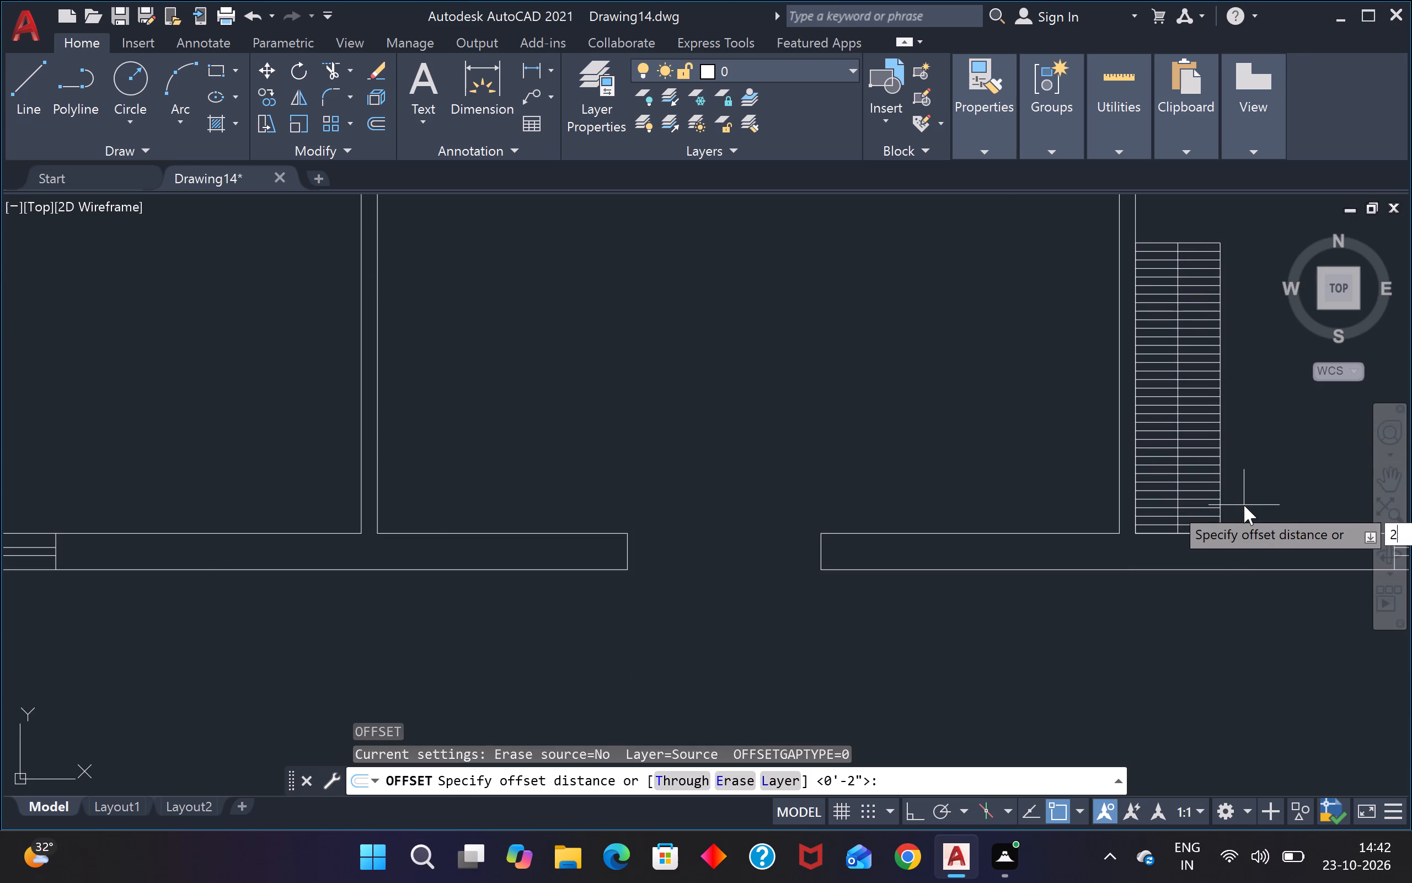
pyautogui.press('Return')
pyautogui.scroll(2, 1244, 505)
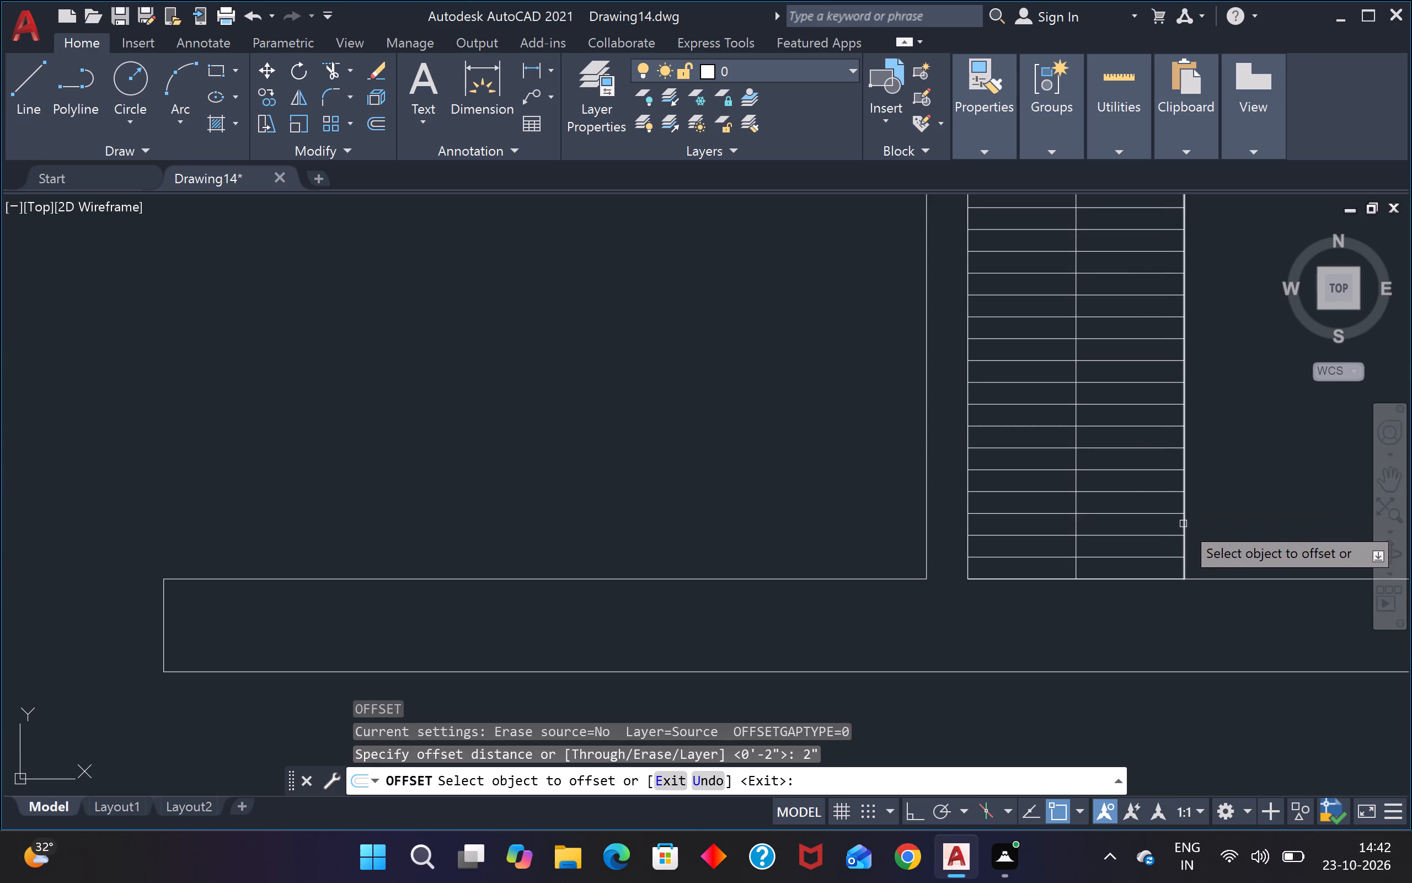
pyautogui.click(1183, 524)
pyautogui.click(1151, 521)
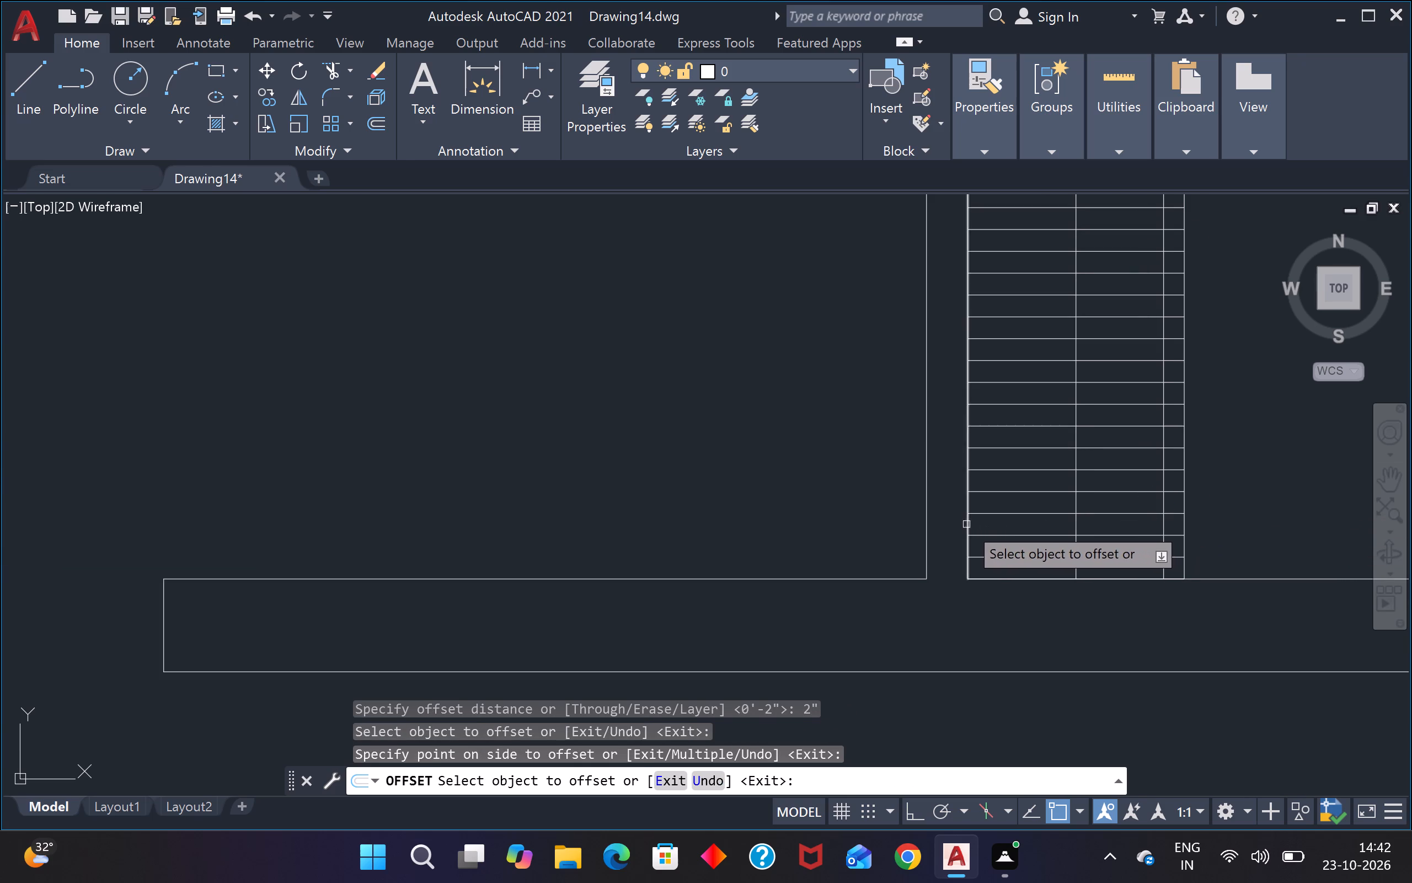
pyautogui.click(966, 524)
pyautogui.click(1005, 528)
pyautogui.scroll(-2, 1005, 528)
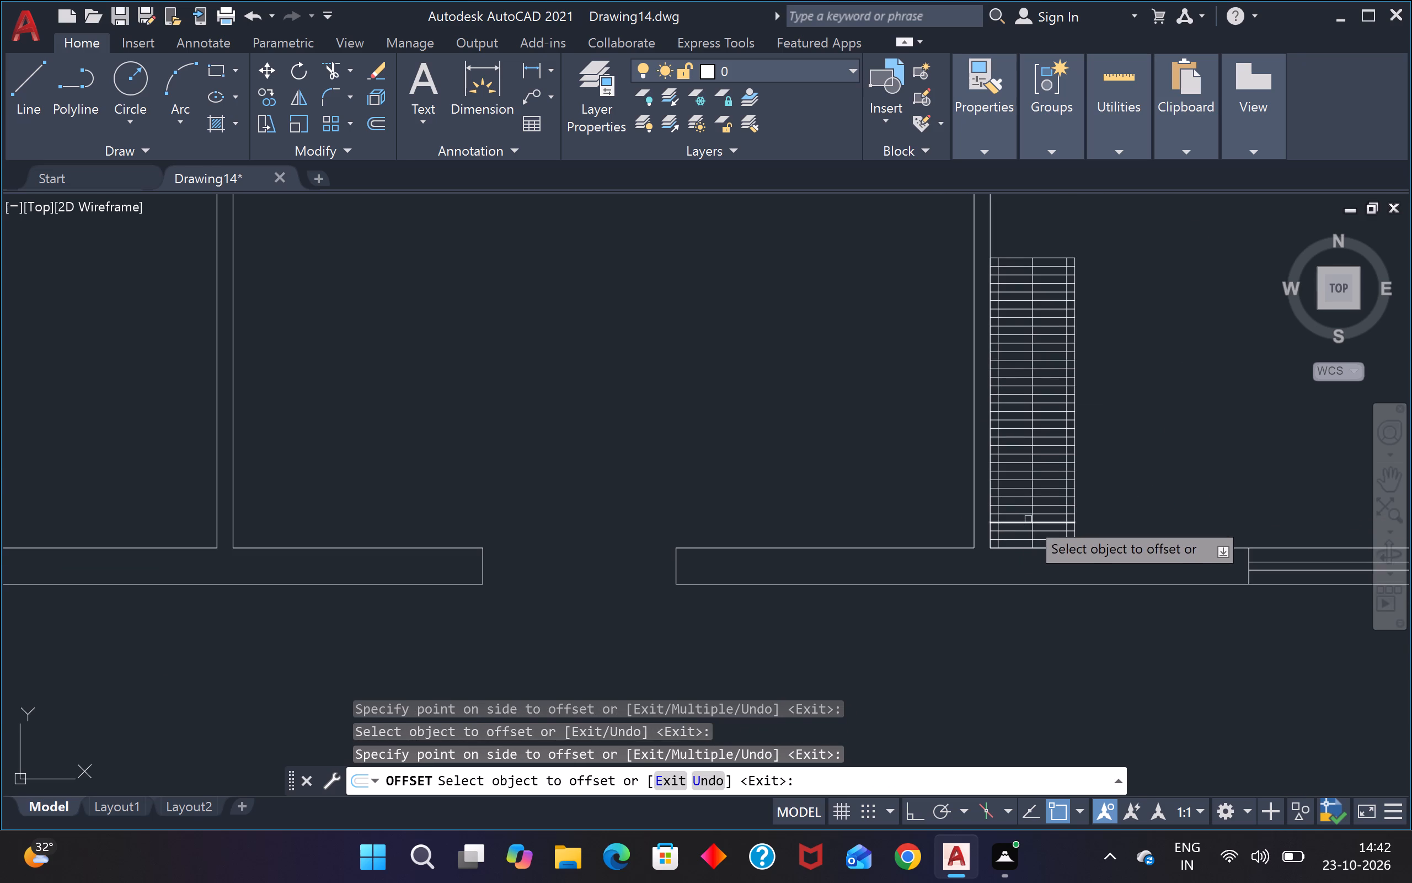
pyautogui.press('Escape')
pyautogui.press('Escape')
# Trim the horizontal lines in the 2" strip between the fitting's right edge and its offset line.
pyautogui.write('tr')
pyautogui.press('space')
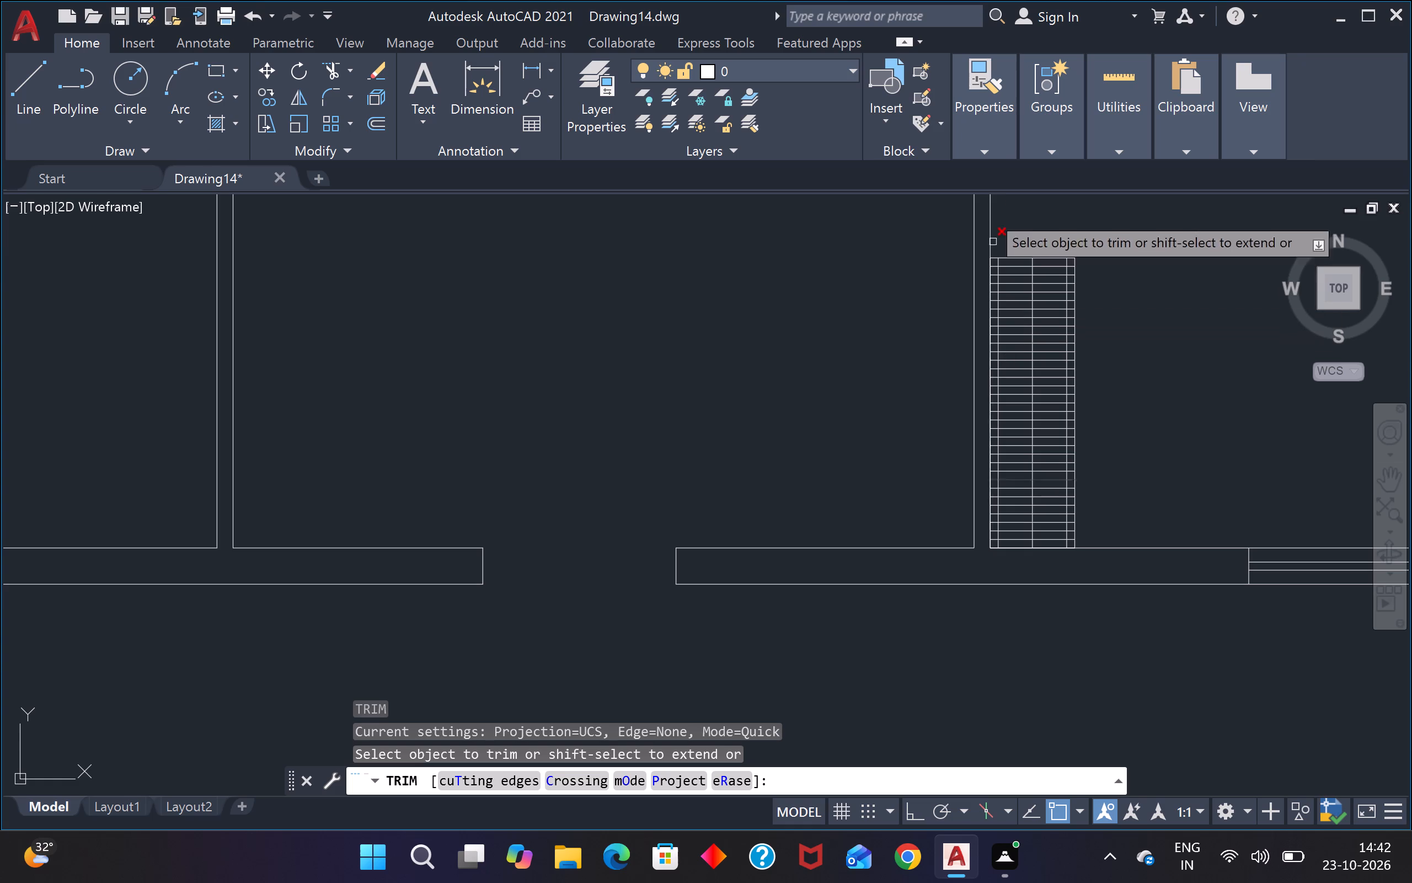
pyautogui.scroll(4, 1073, 253)
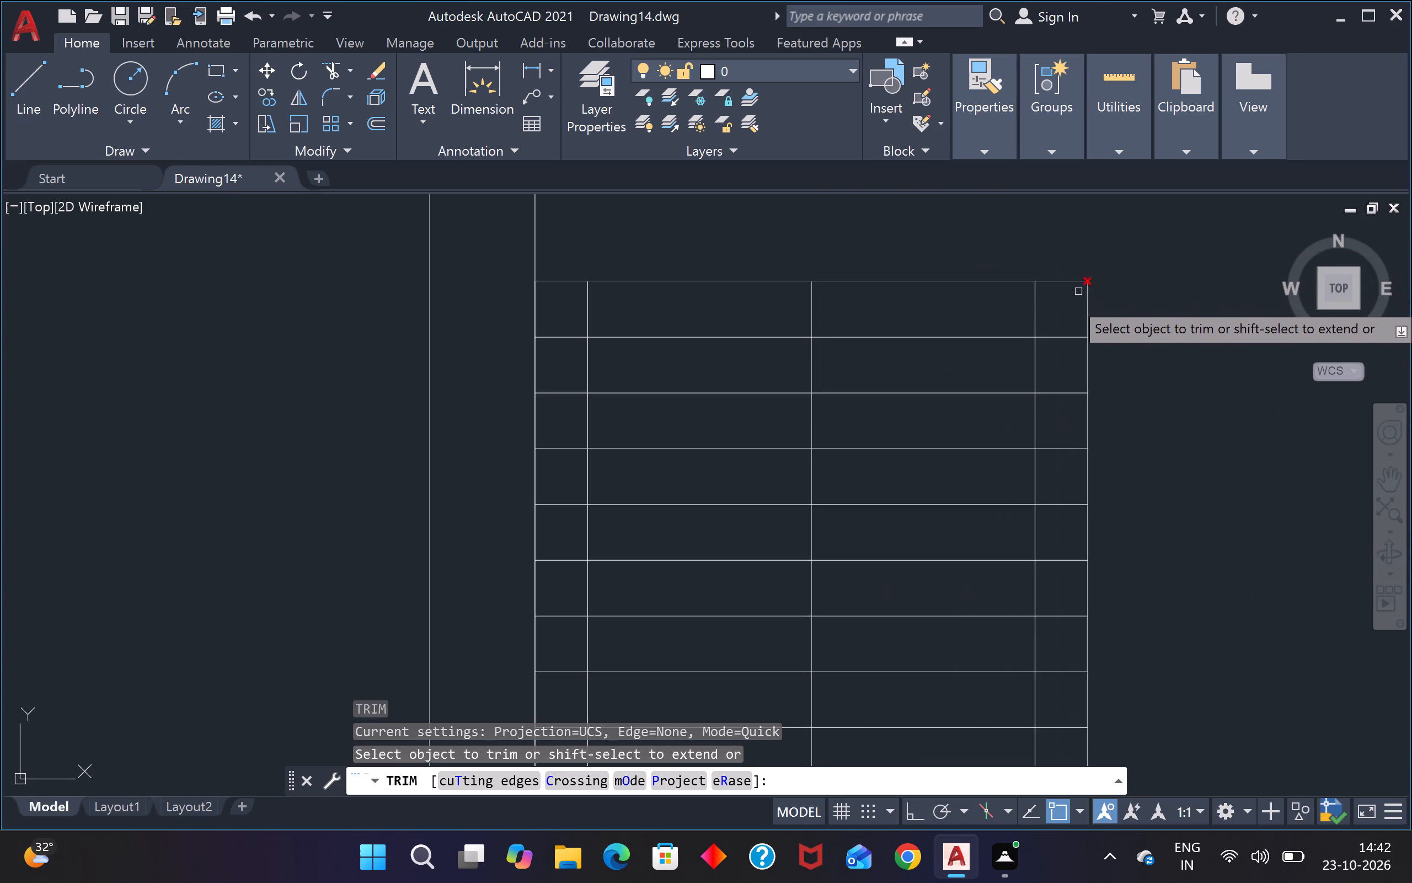
pyautogui.click(1064, 307)
pyautogui.scroll(-3, 1067, 342)
pyautogui.scroll(-3, 1092, 577)
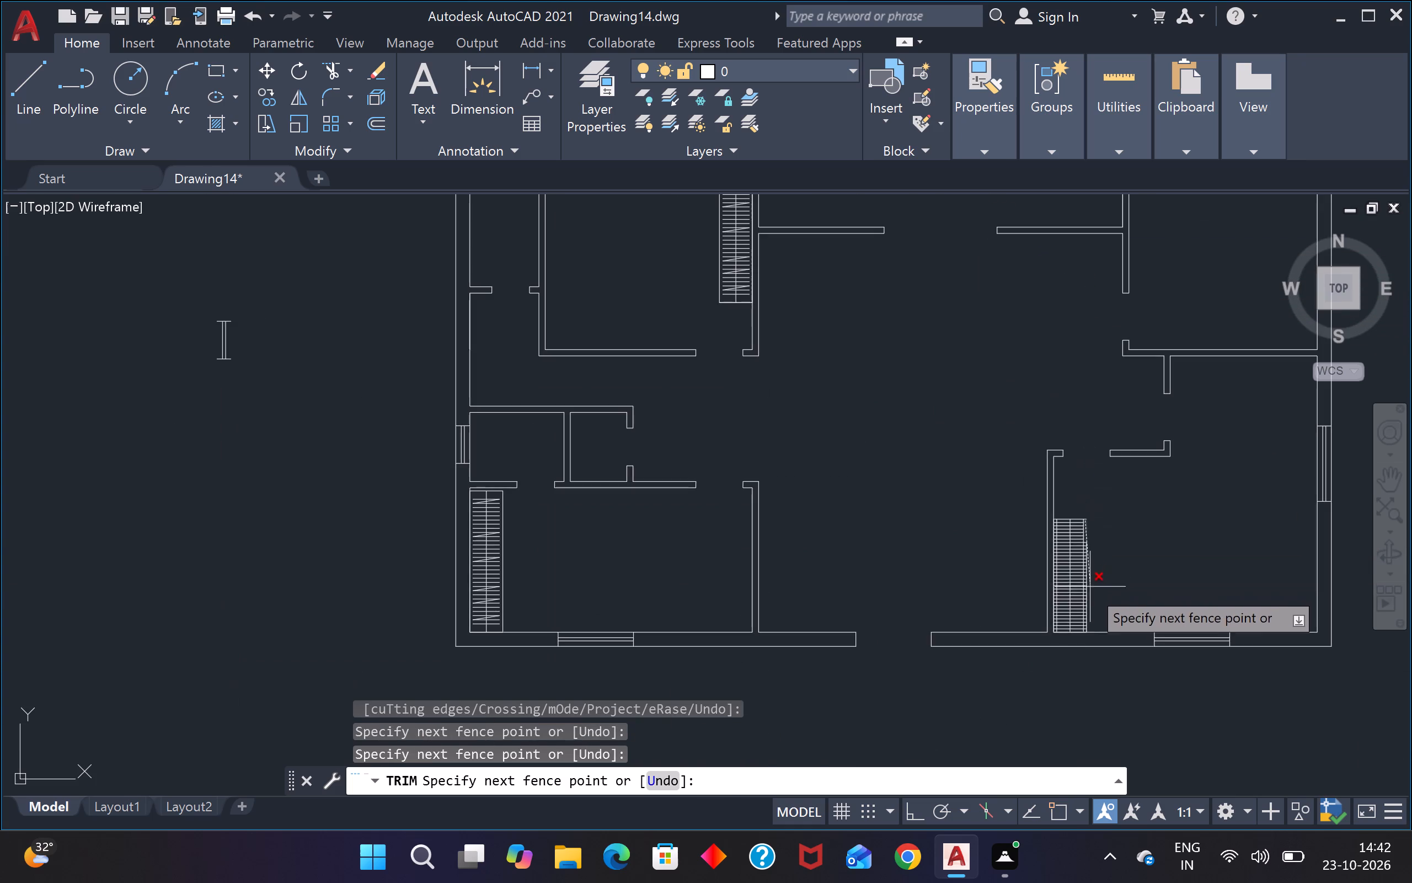
pyautogui.scroll(6, 1083, 639)
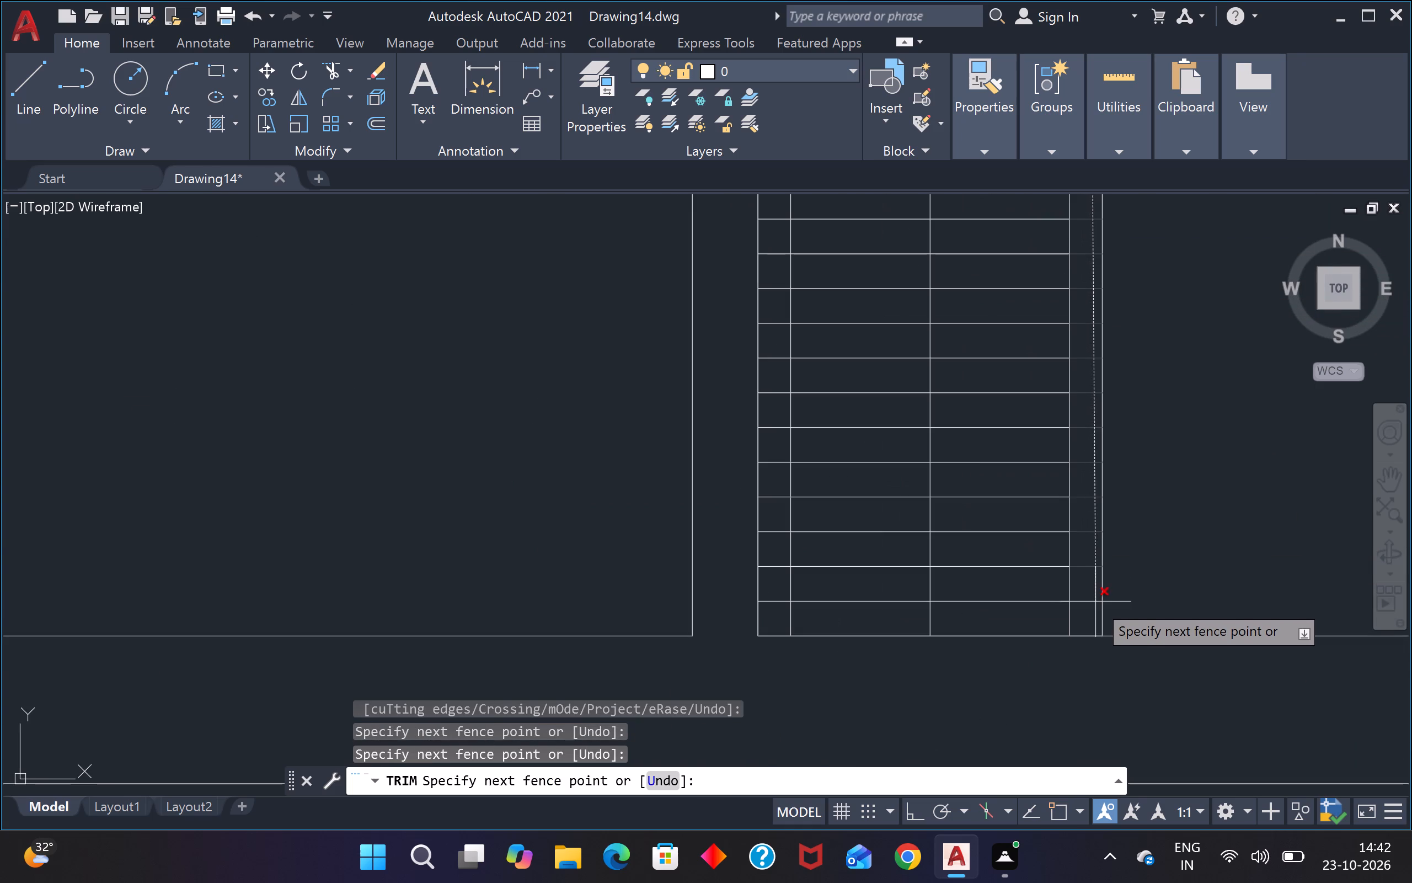
pyautogui.click(1092, 610)
# Trim off the lower ends of both offset lines and the lowest horizontal line between them, just above the fitting's bottom edge.
pyautogui.scroll(-1, 1092, 610)
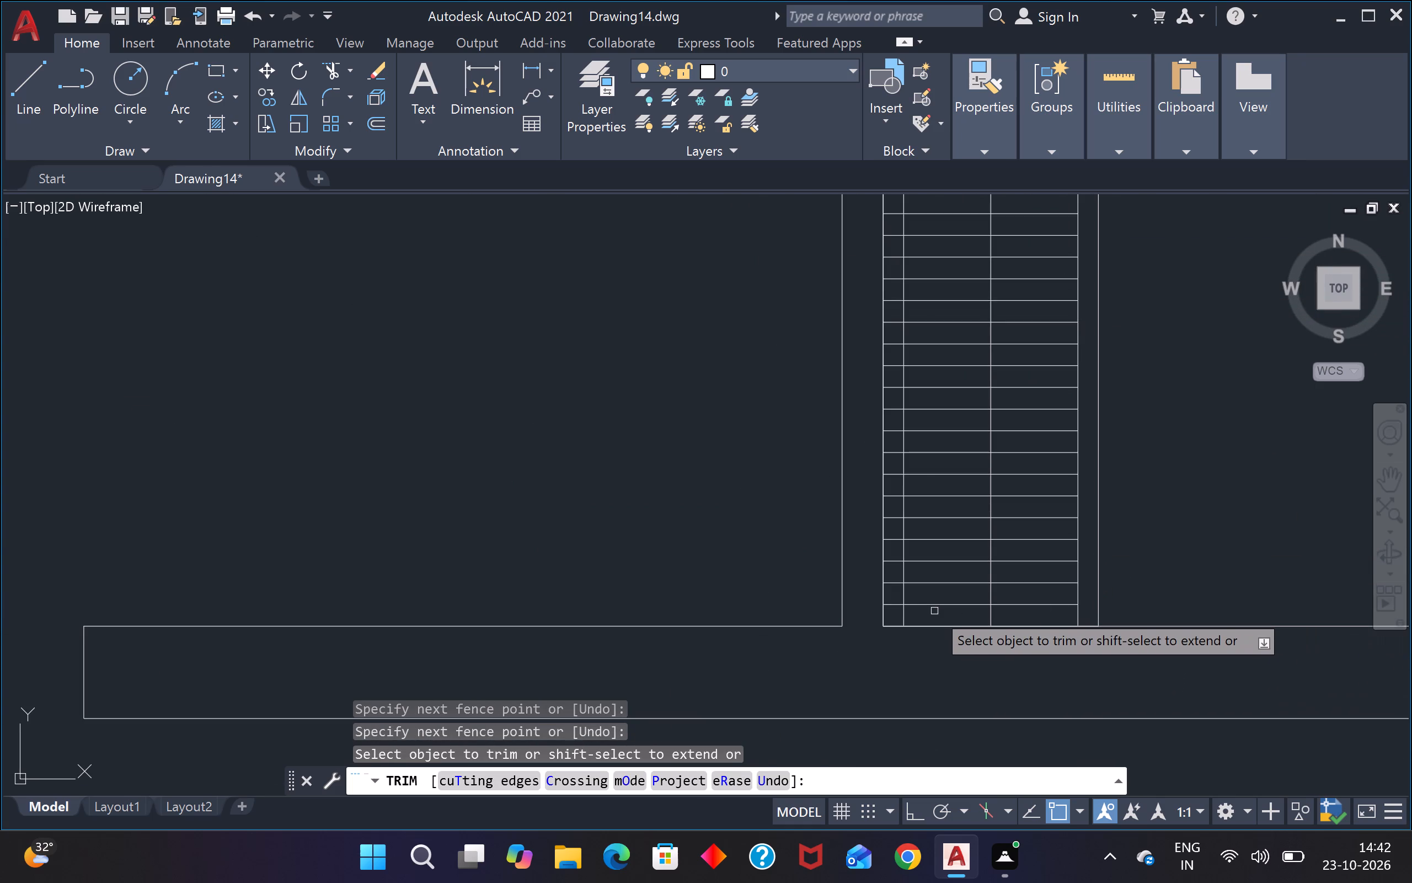
pyautogui.click(901, 615)
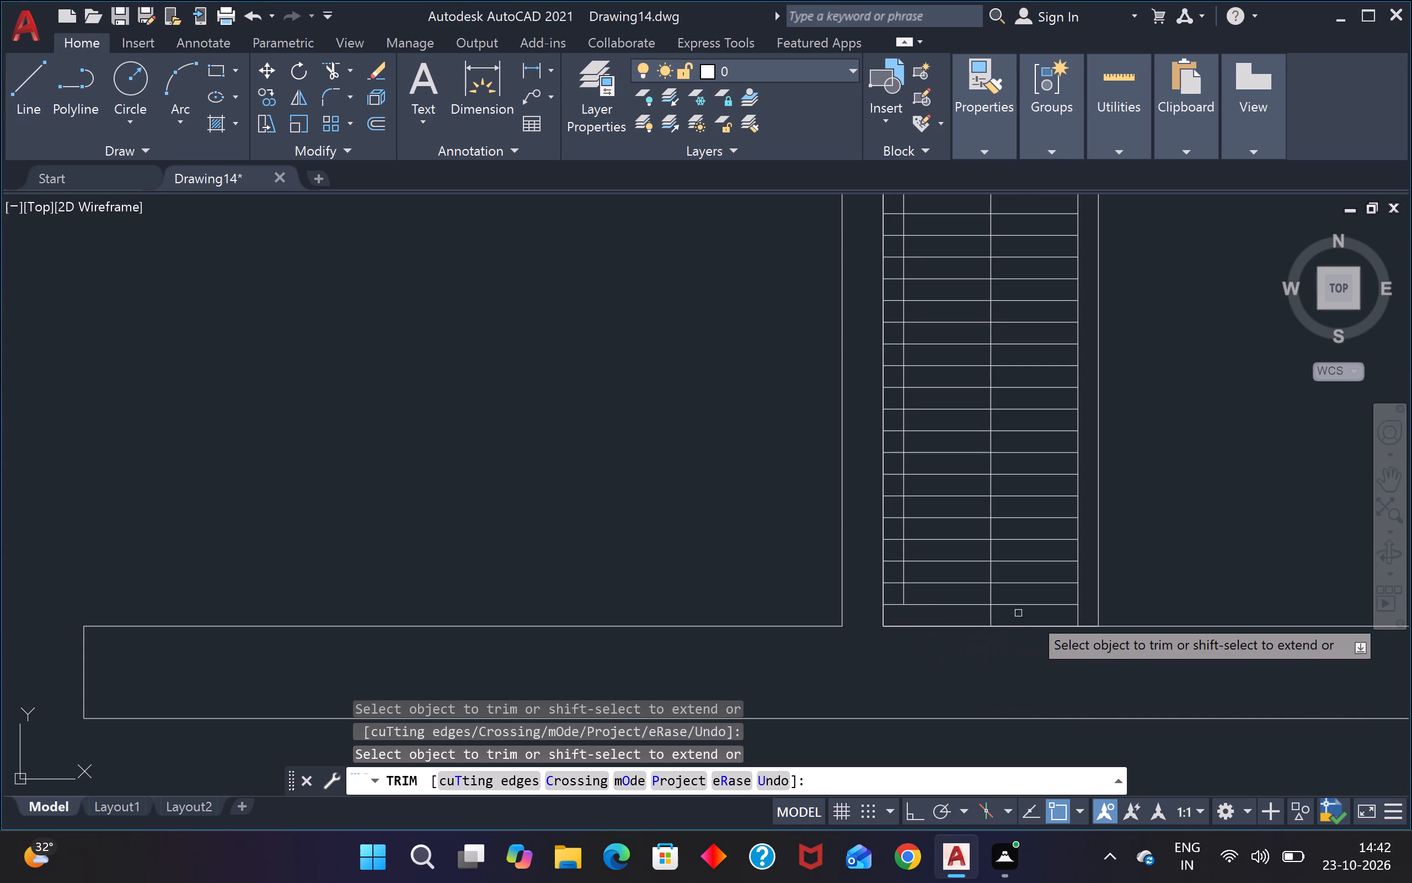
pyautogui.click(1079, 617)
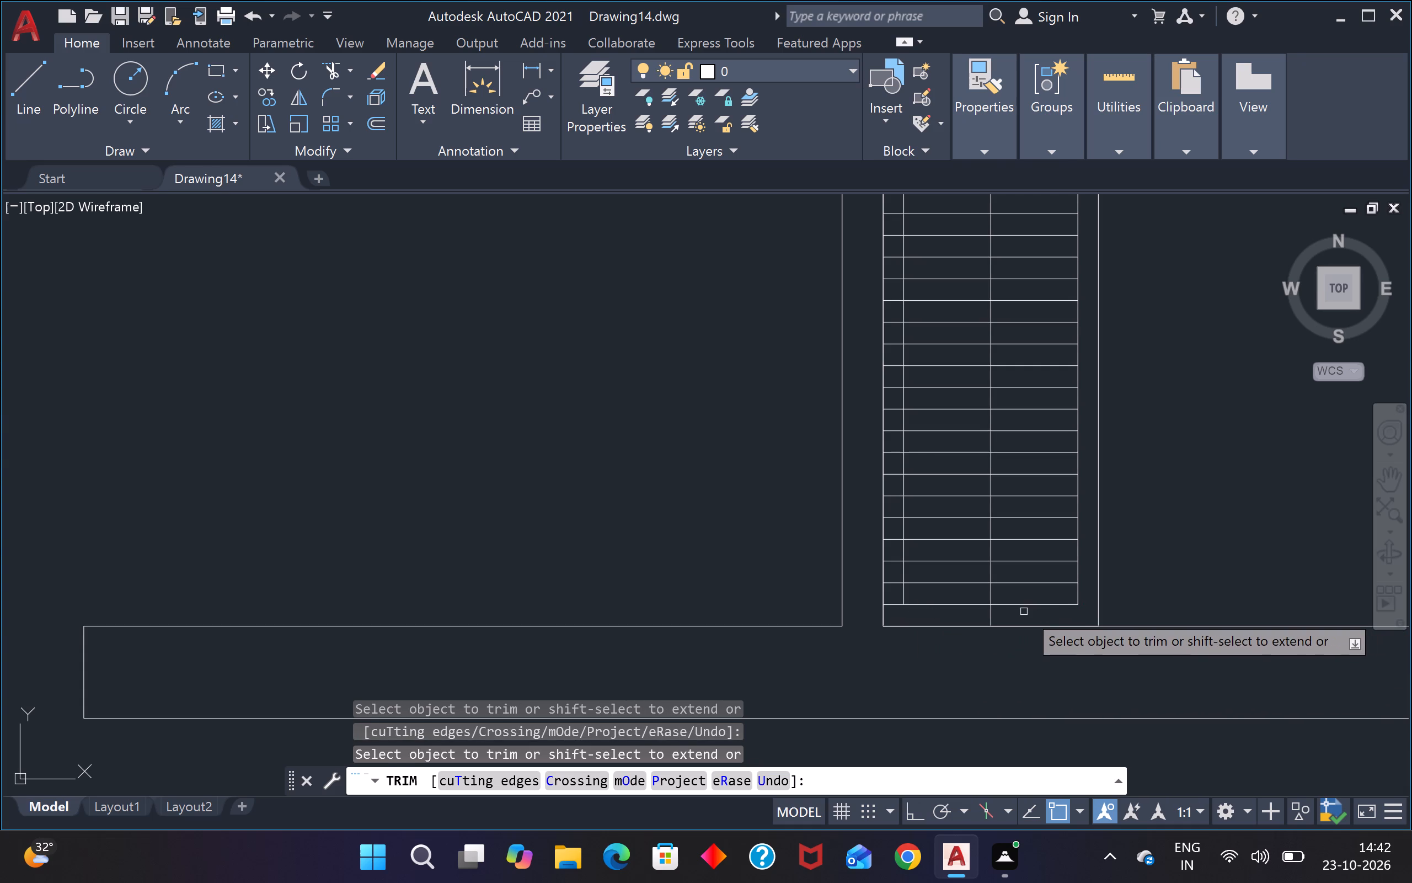
pyautogui.click(1026, 611)
pyautogui.click(1033, 599)
pyautogui.click(962, 618)
pyautogui.click(954, 591)
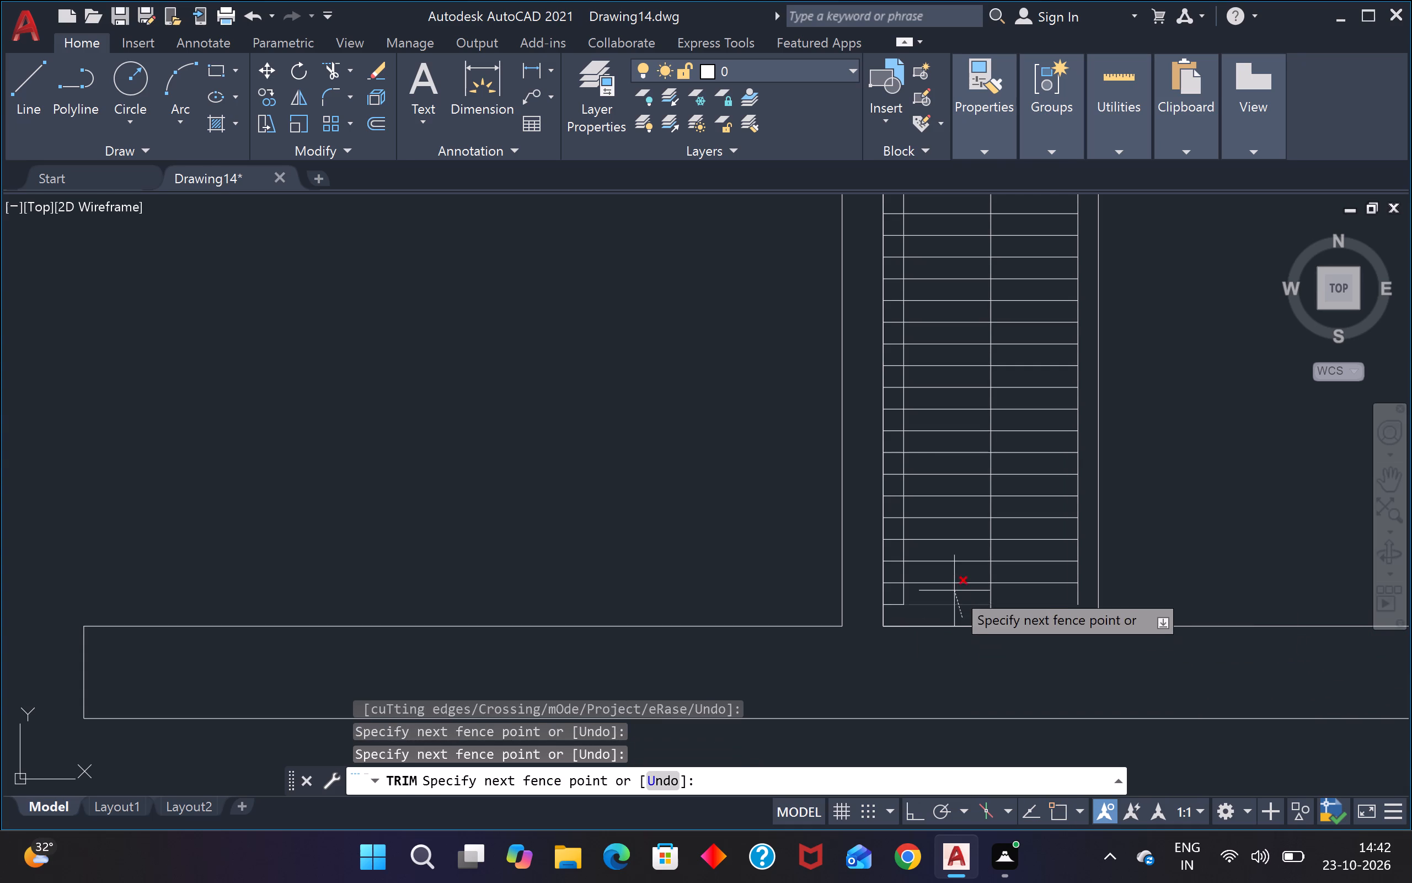
# Trim the horizontal lines in the 2" strip between the fitting's left edge and its offset line.
pyautogui.click(891, 615)
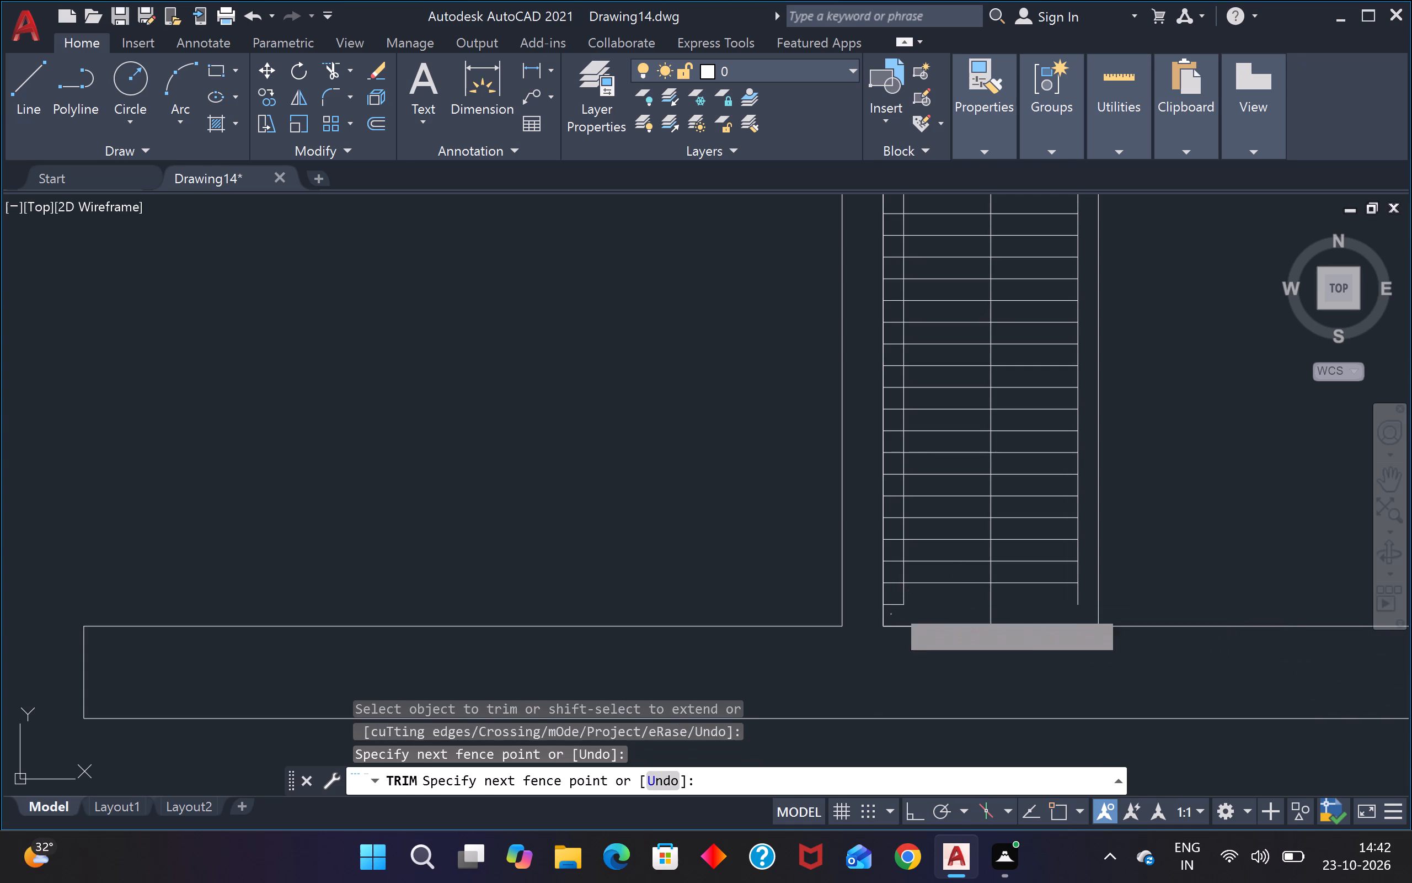
pyautogui.scroll(-3, 896, 584)
pyautogui.scroll(3, 896, 310)
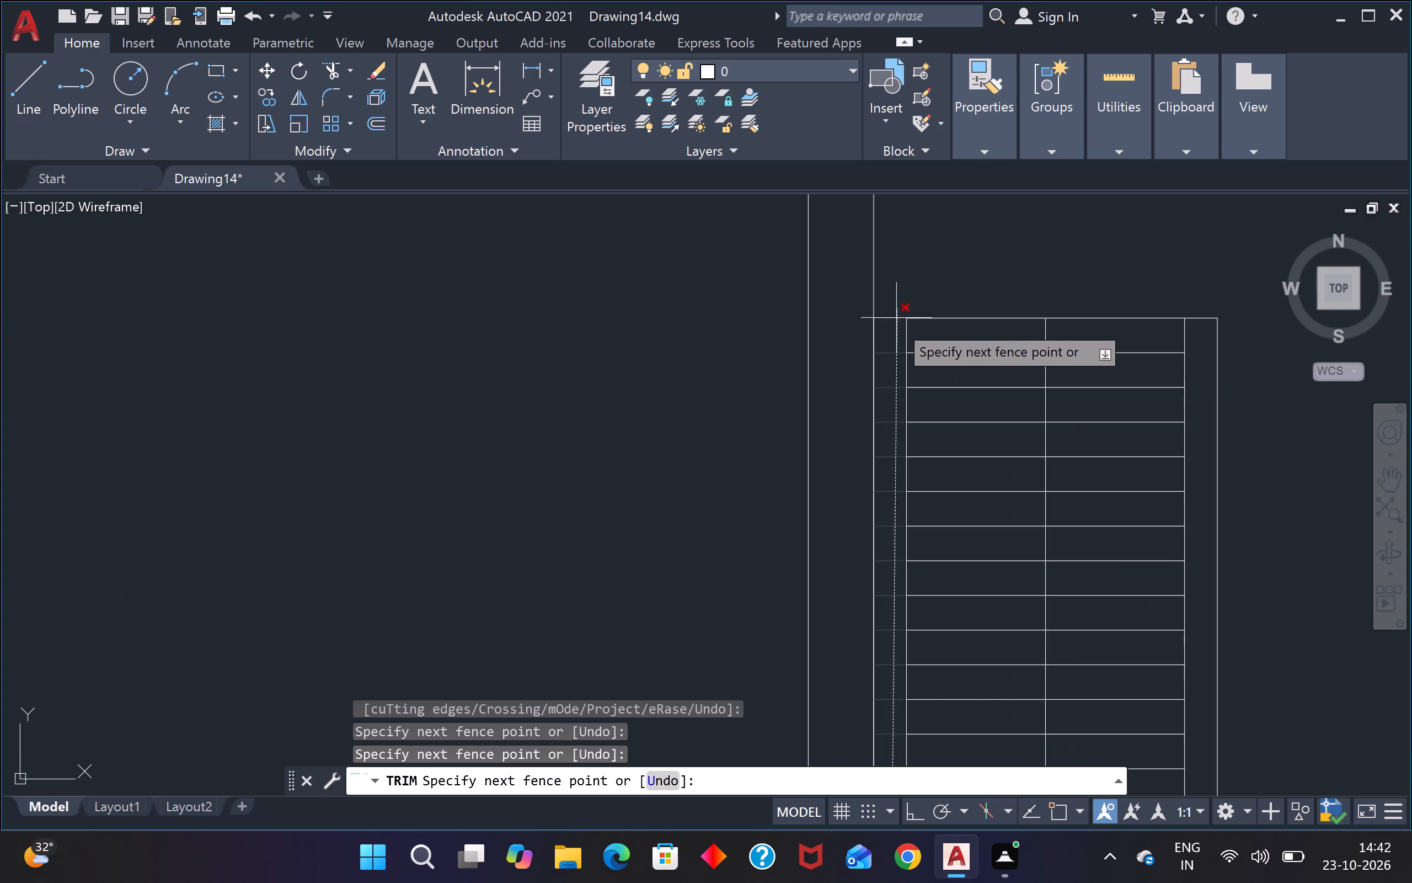
pyautogui.click(896, 344)
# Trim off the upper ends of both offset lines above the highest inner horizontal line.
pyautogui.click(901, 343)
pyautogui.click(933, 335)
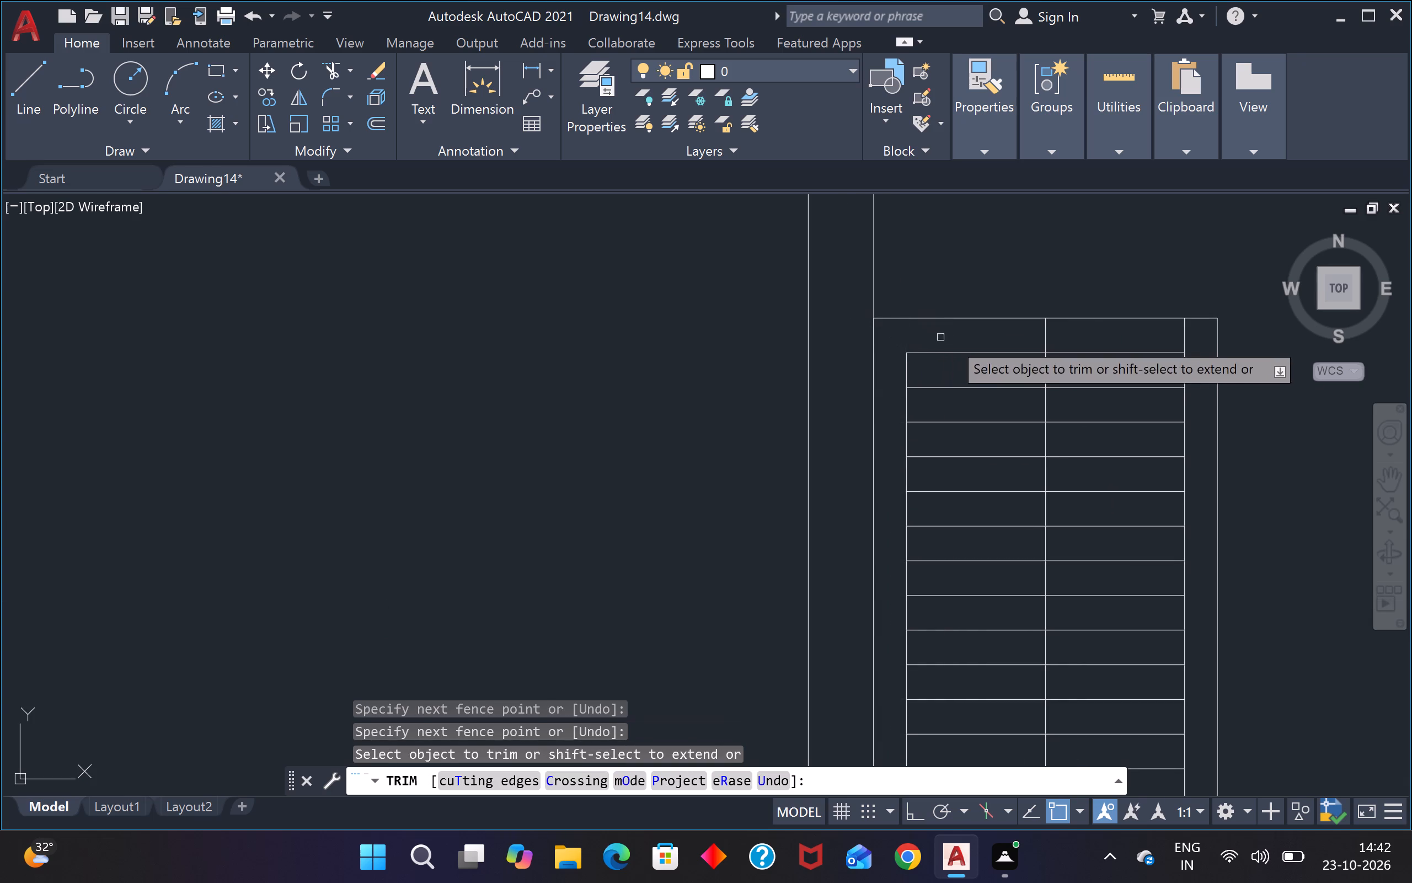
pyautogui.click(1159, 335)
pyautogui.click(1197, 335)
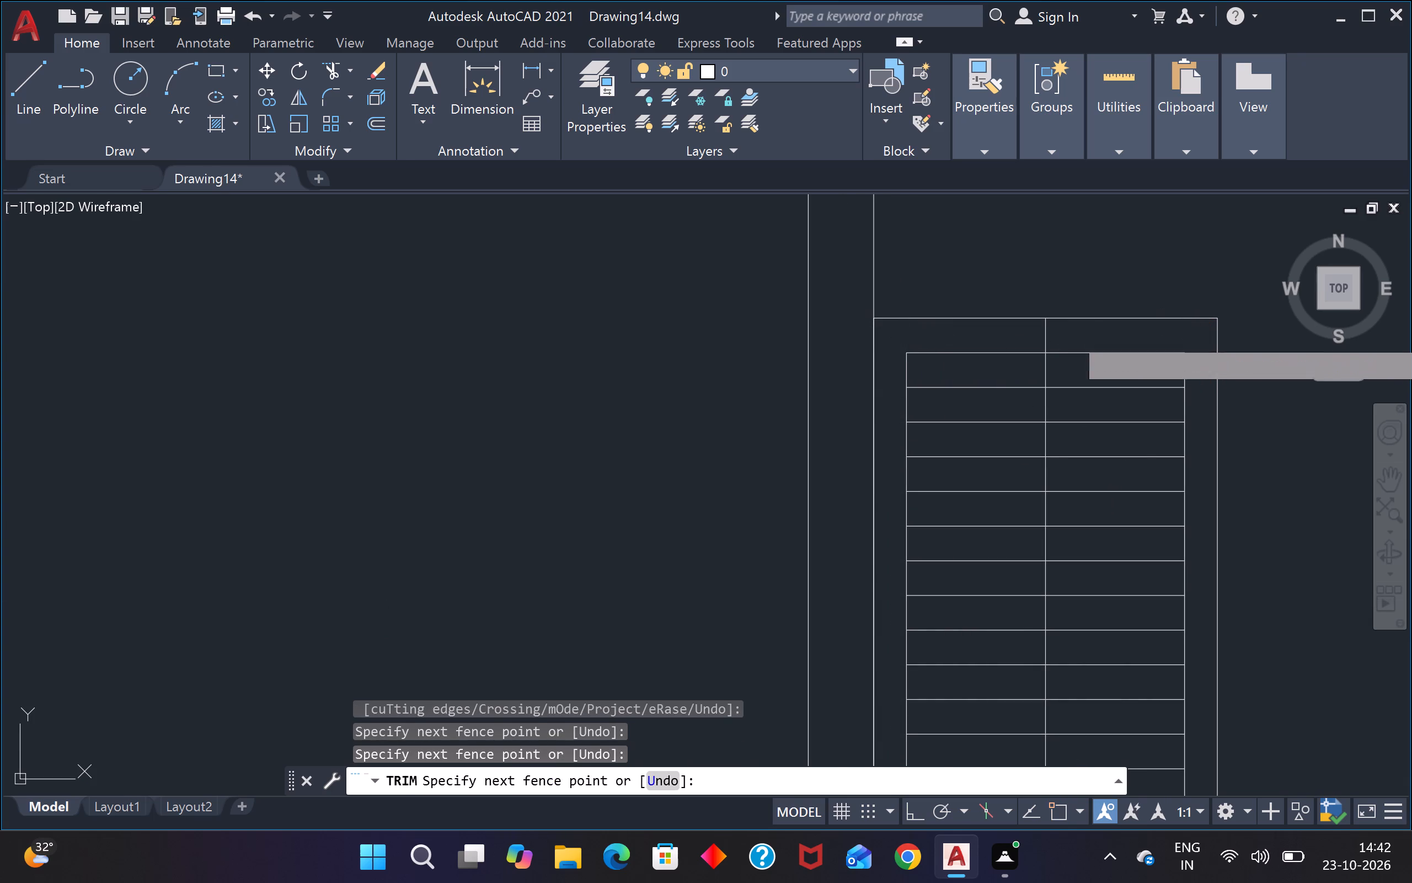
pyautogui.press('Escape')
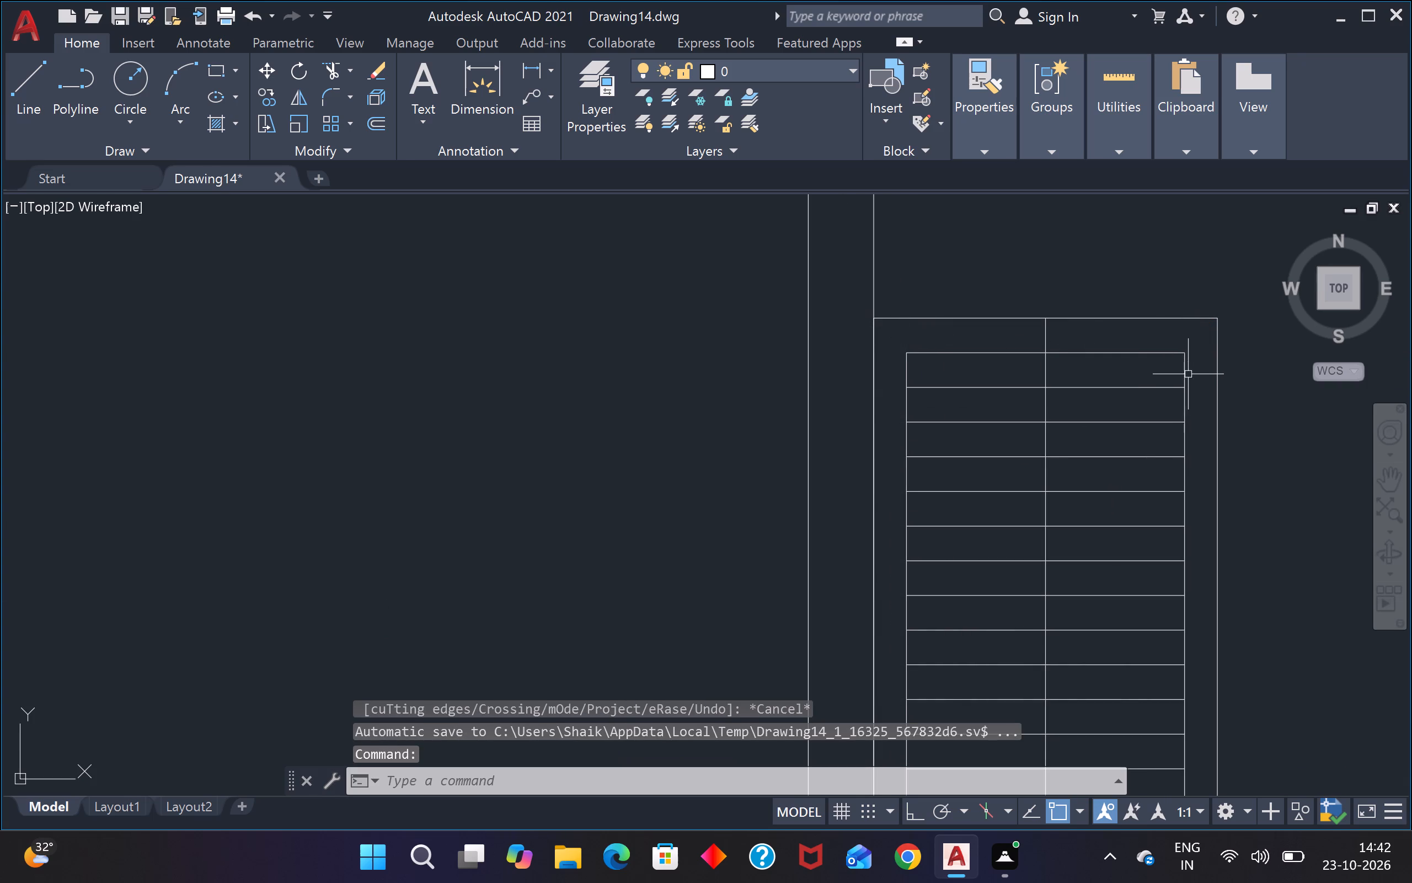
# Erase the two offset guide lines at the ends of the fitting's horizontal lines.
pyautogui.click(1184, 373)
pyautogui.press('e')
pyautogui.press('space')
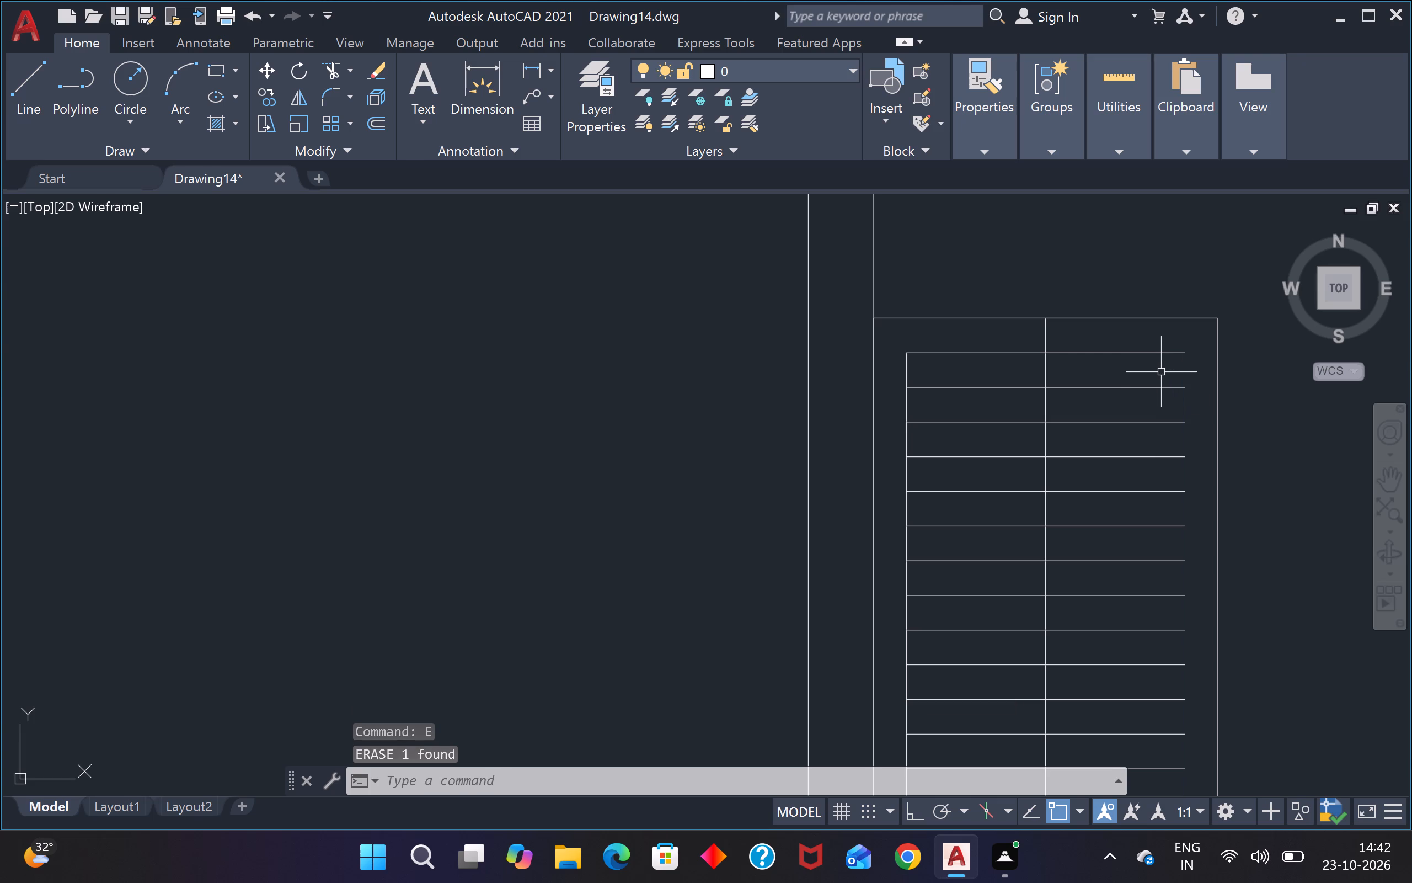
pyautogui.click(946, 369)
pyautogui.click(892, 374)
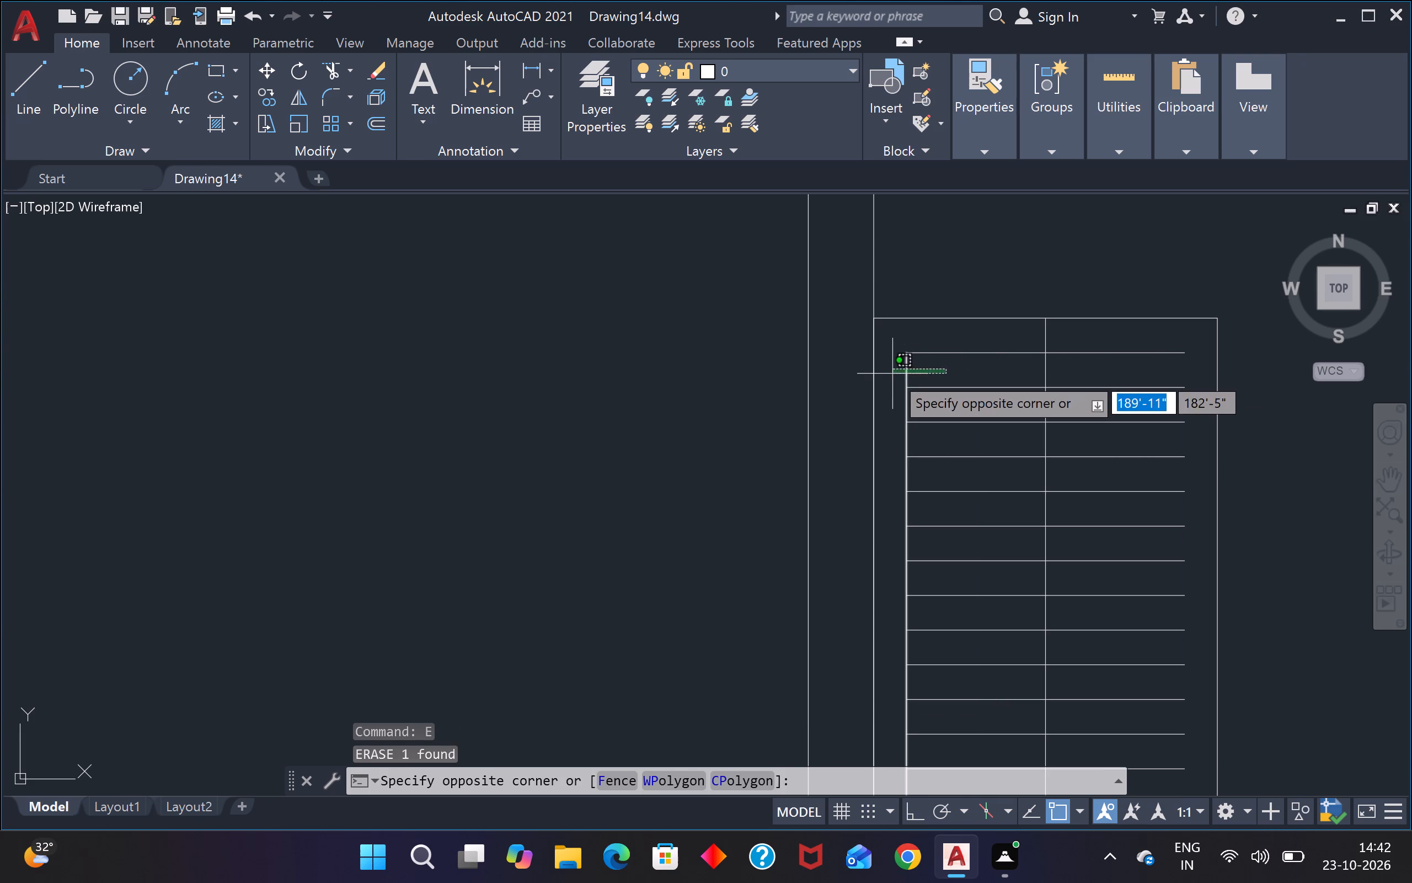
pyautogui.write('e')
pyautogui.press('space')
# Draw a diagonal line from the right end of the fifth inner horizontal line to the left end of the sixth.
pyautogui.scroll(-4, 891, 375)
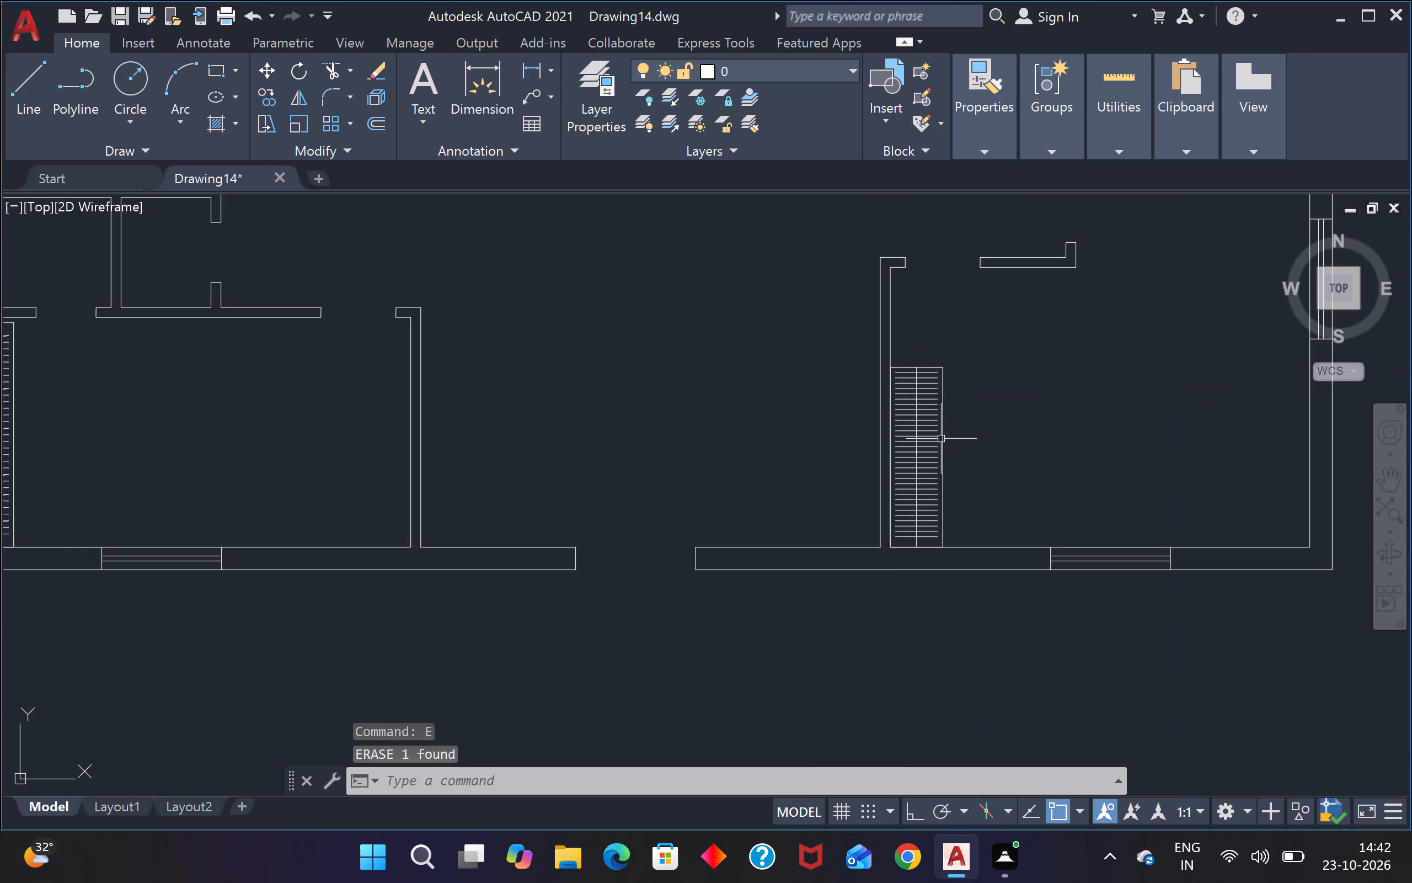
pyautogui.scroll(2, 917, 470)
pyautogui.write('l')
pyautogui.press('space')
pyautogui.scroll(-1, 917, 474)
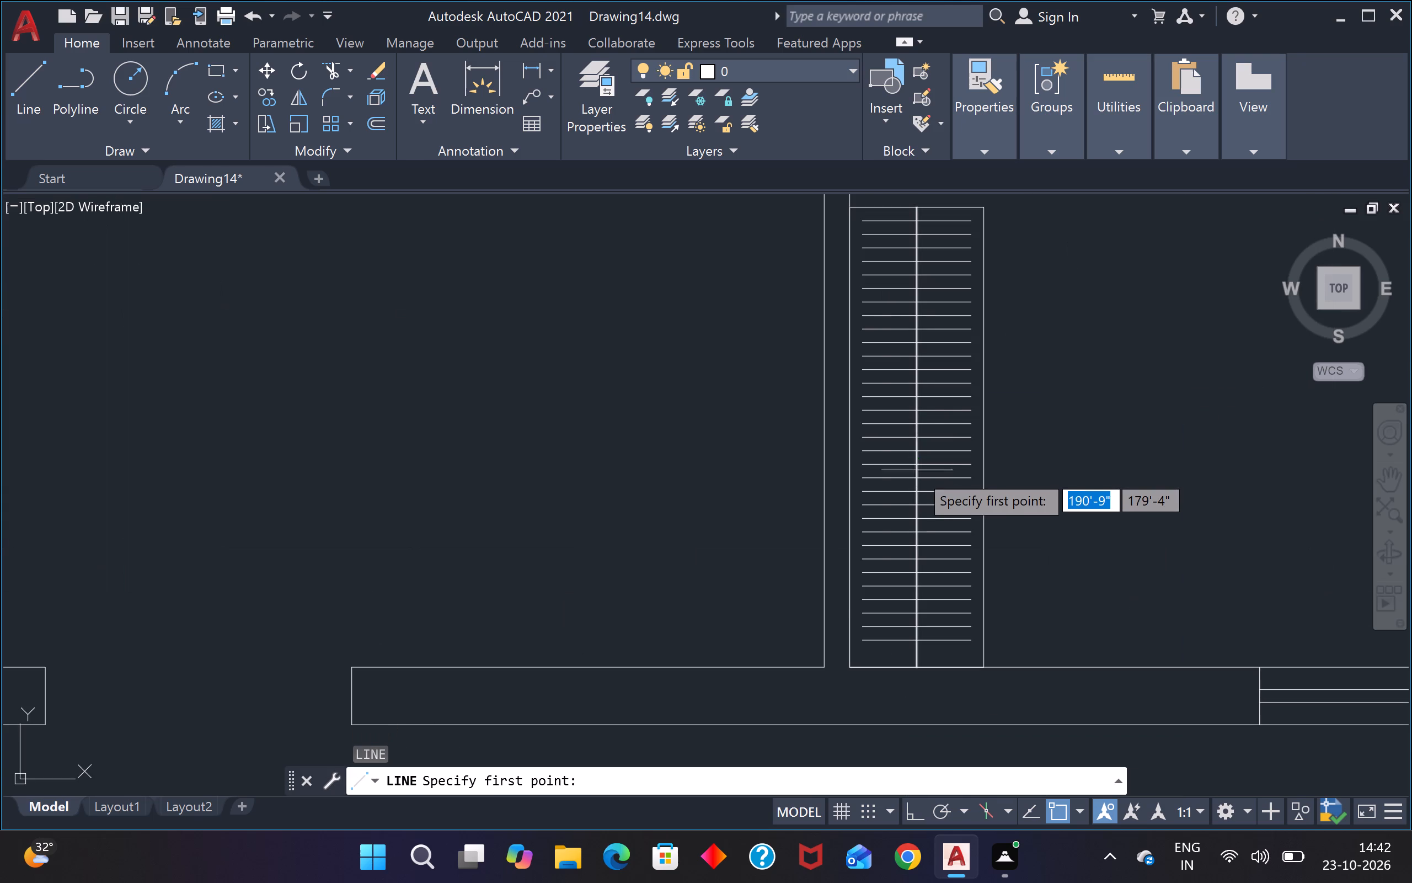
pyautogui.scroll(-4, 917, 474)
pyautogui.scroll(3, 916, 479)
pyautogui.scroll(3, 945, 387)
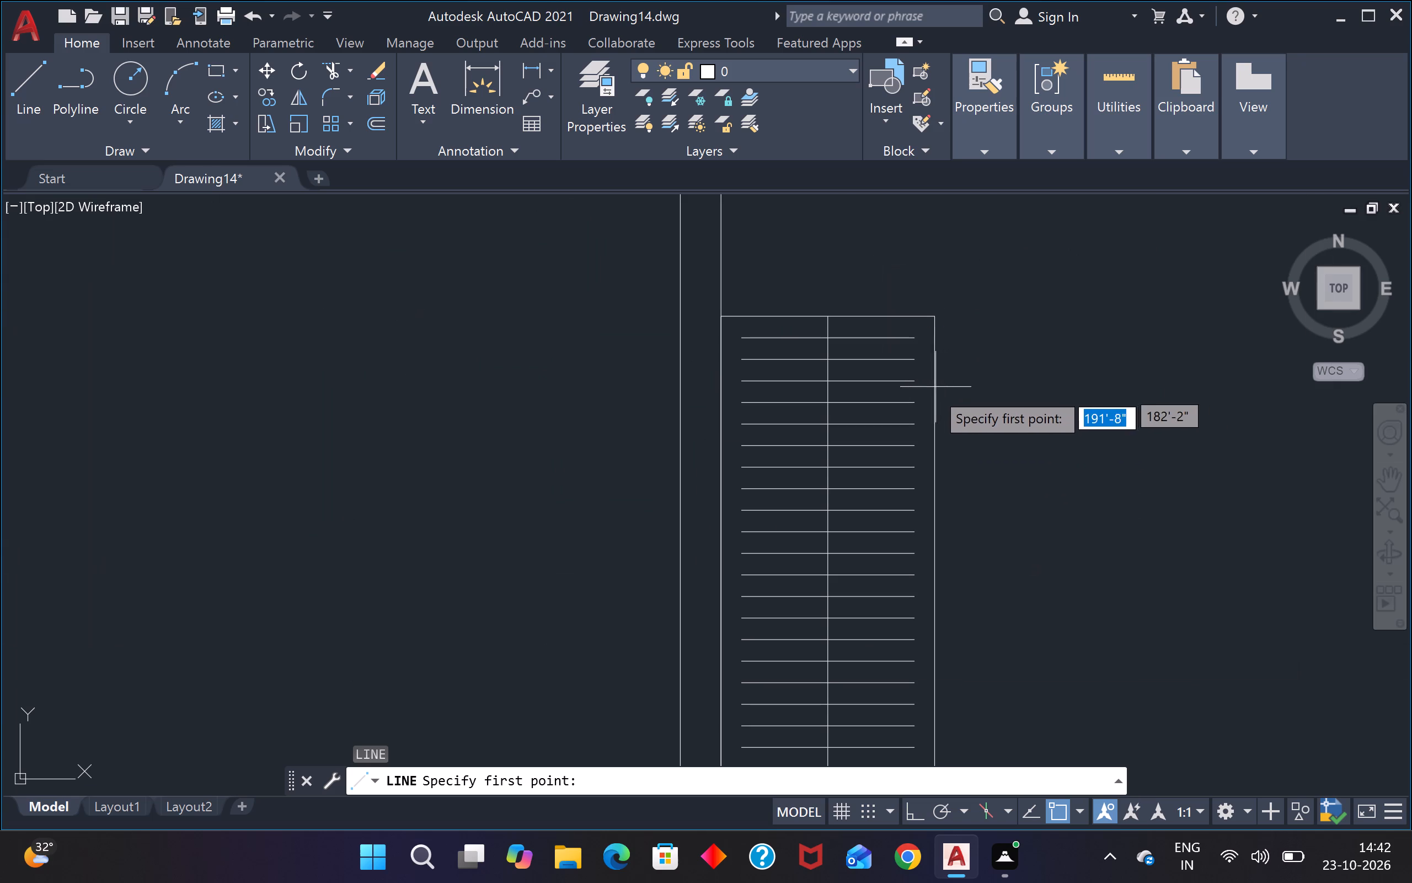
pyautogui.click(913, 418)
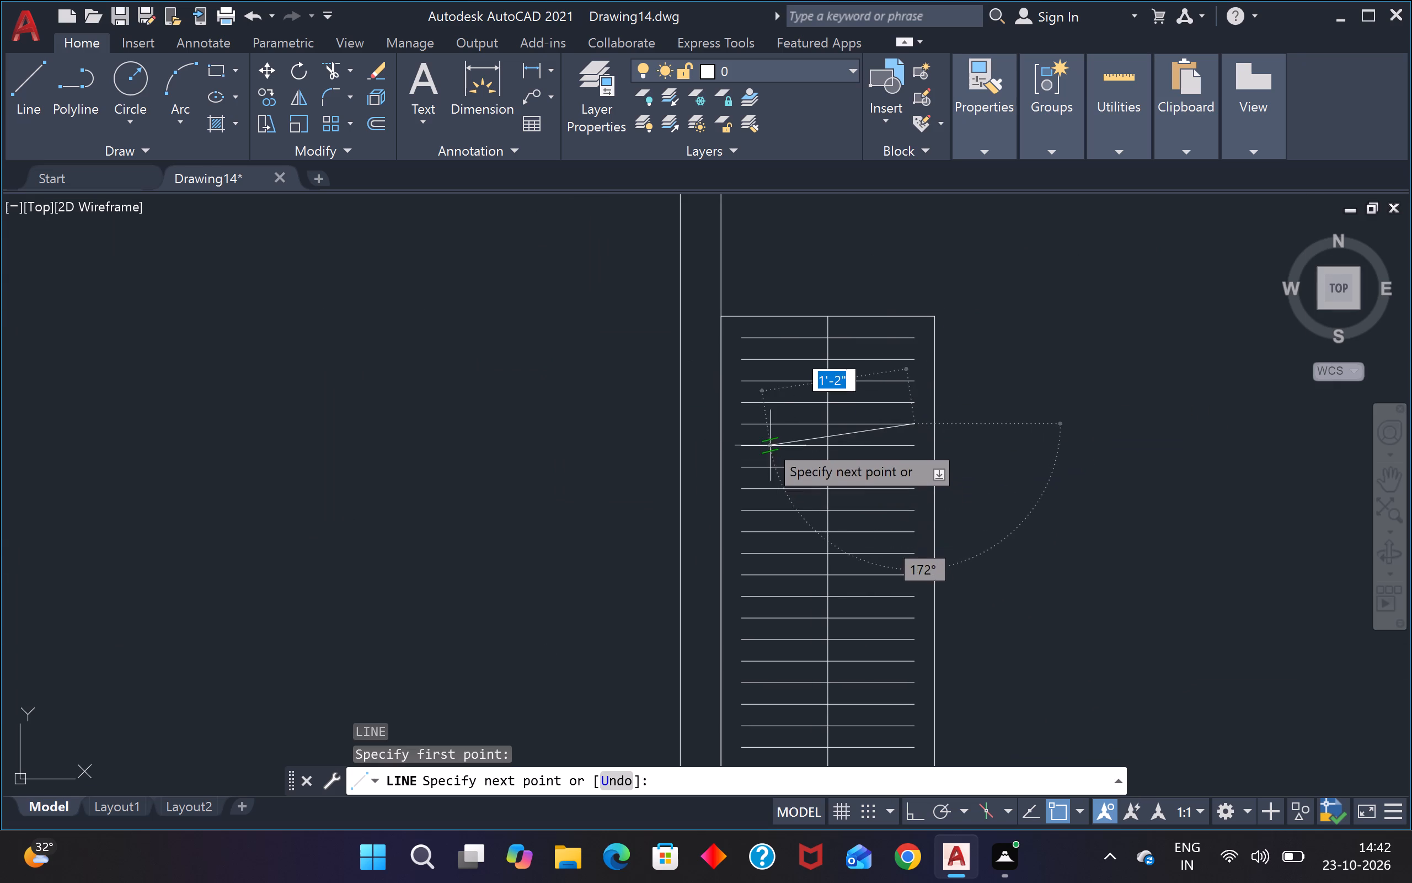
pyautogui.click(742, 441)
pyautogui.press('Escape')
# Draw a diagonal line from the right end of the fitting's 14th inner horizontal line to the left end of the 15th.
pyautogui.press('space')
pyautogui.scroll(-2, 834, 495)
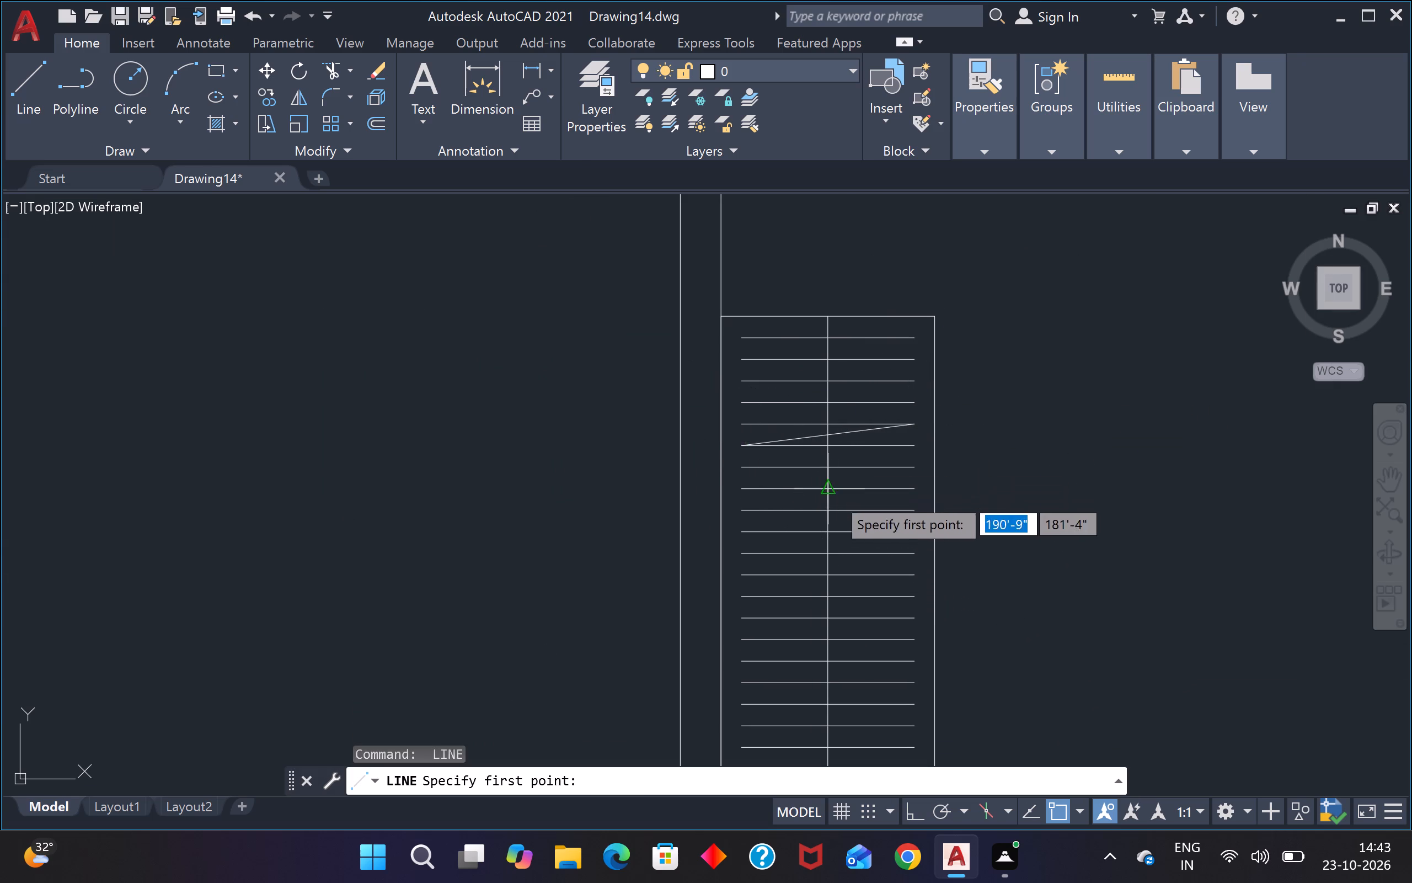
pyautogui.scroll(-1, 835, 501)
pyautogui.scroll(3, 843, 535)
pyautogui.moveTo(884, 504); pyautogui.dragTo(874, 506)
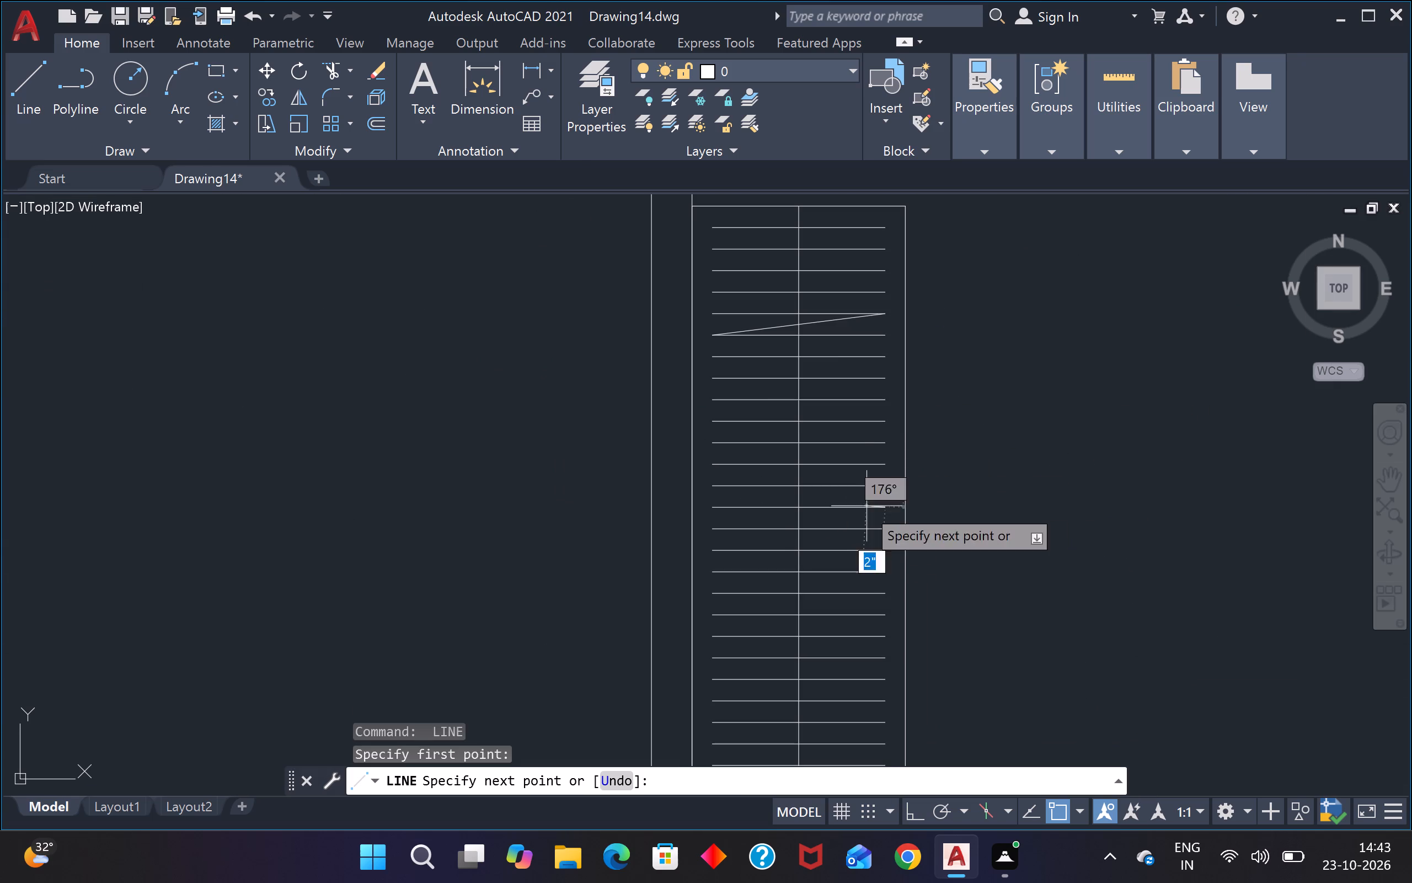
pyautogui.click(712, 527)
pyautogui.press('space')
# Draw a diagonal from the right end of the seventh inner horizontal line from the bottom to the left end of the line below.
pyautogui.scroll(-4, 804, 499)
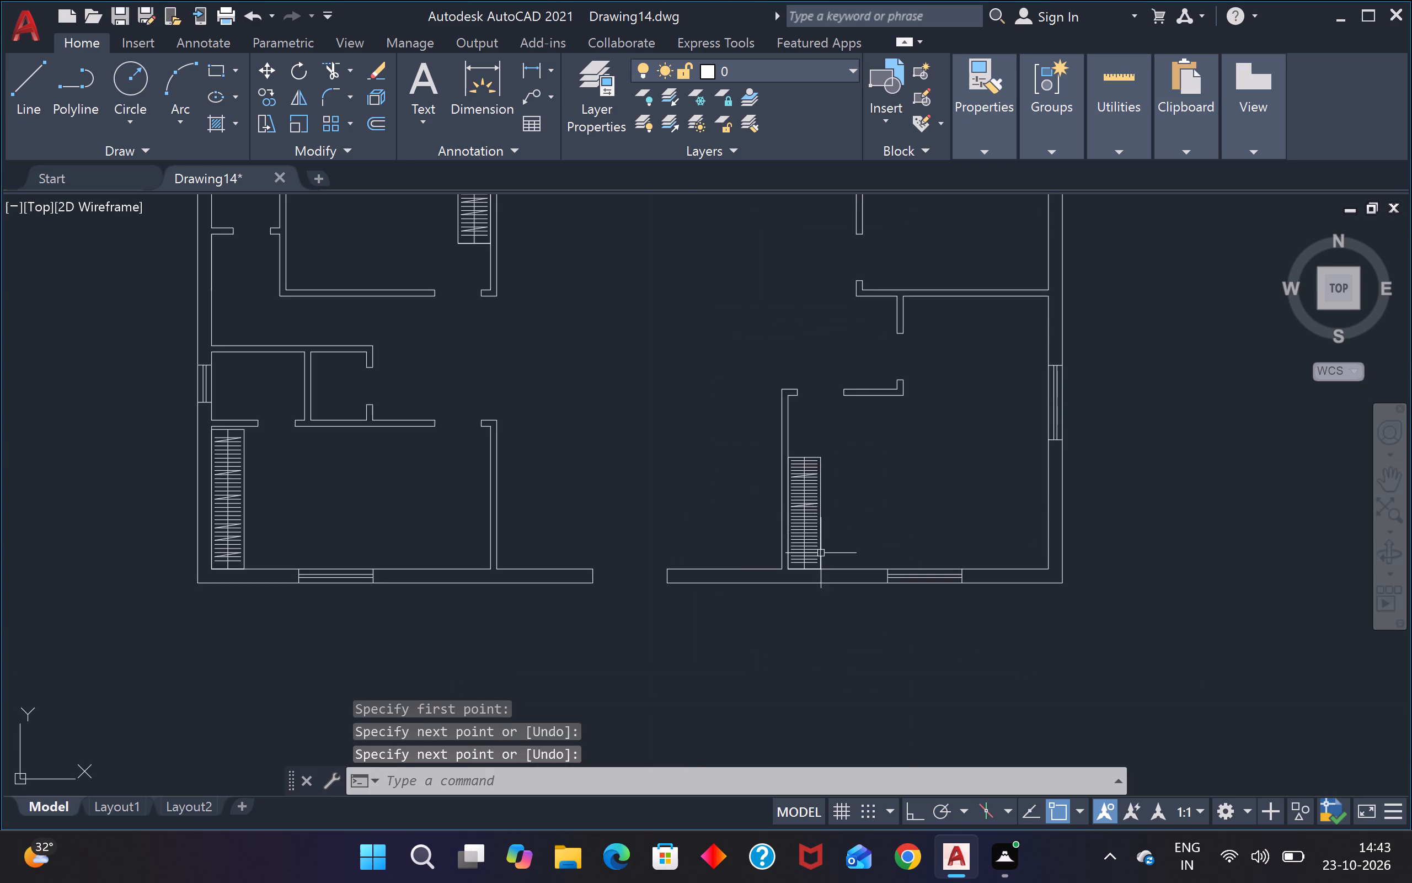
pyautogui.scroll(3, 822, 554)
pyautogui.press('space')
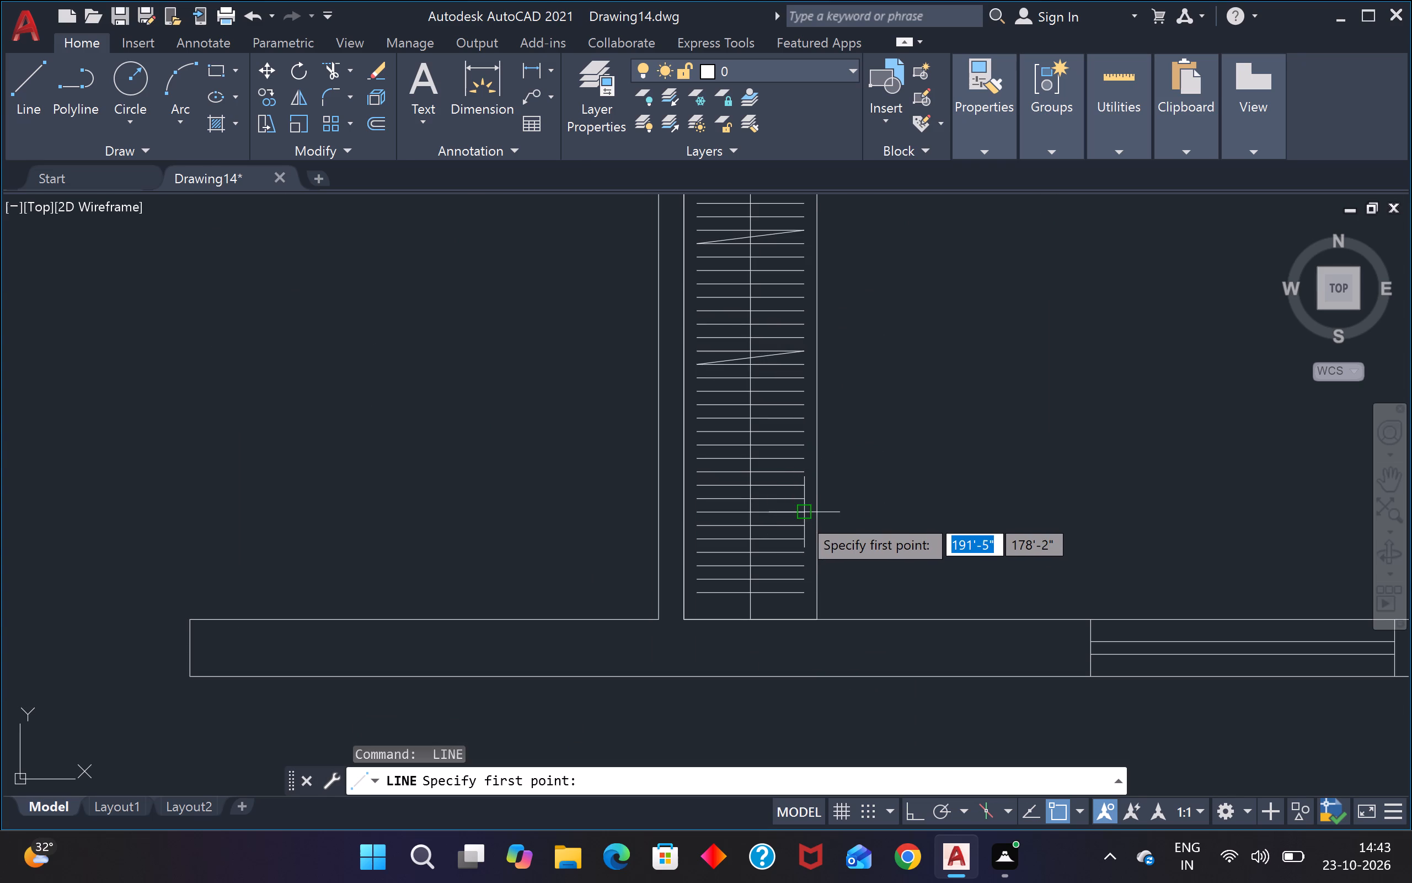
pyautogui.click(800, 515)
pyautogui.scroll(3, 709, 526)
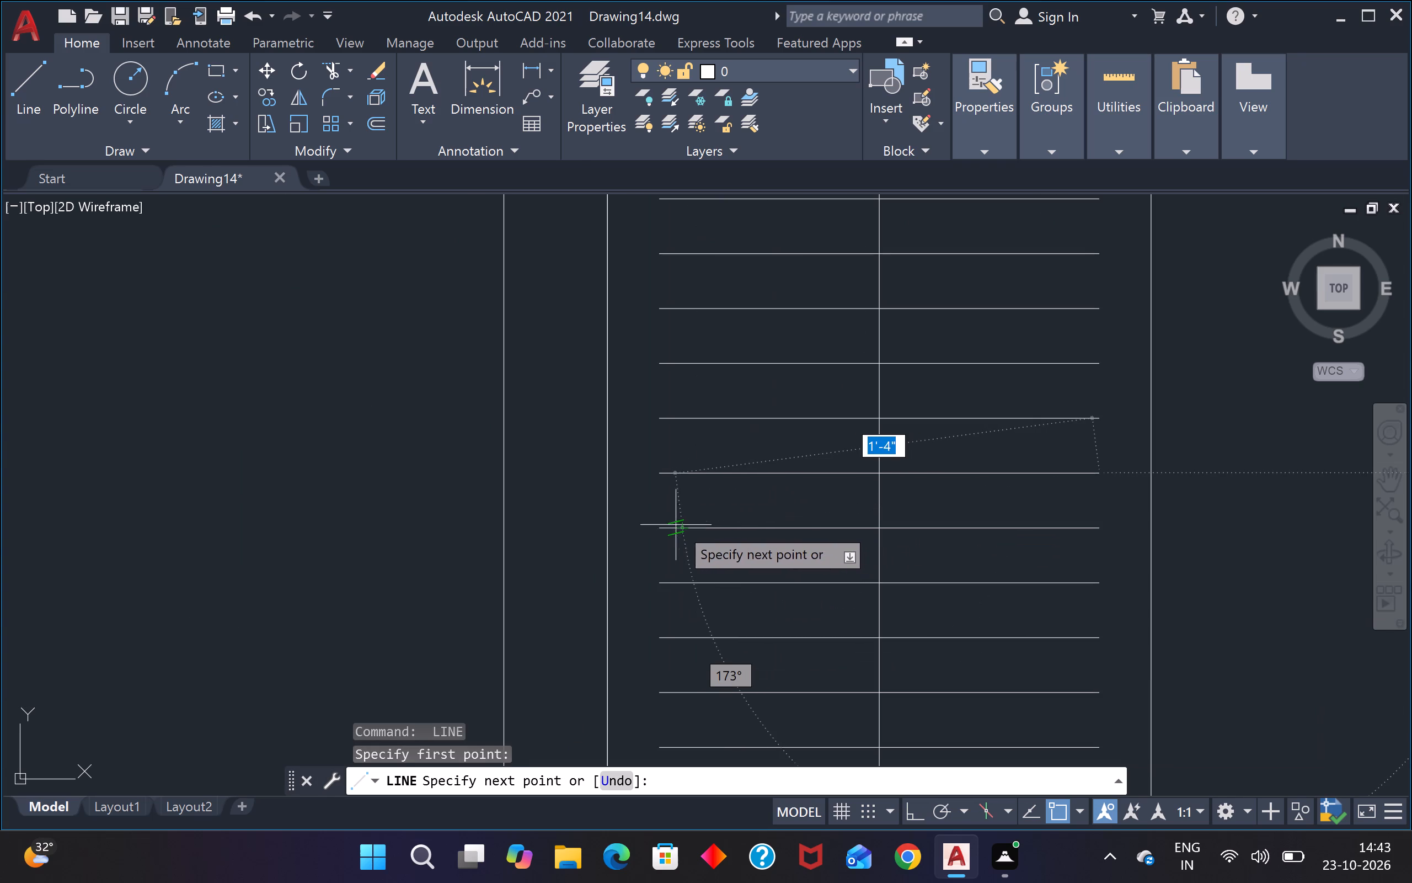
pyautogui.click(662, 522)
pyautogui.press('Escape')
# Draw a diagonal from the right end of the third-lowest inner horizontal line to the left end of the second-lowest.
pyautogui.scroll(-2, 726, 498)
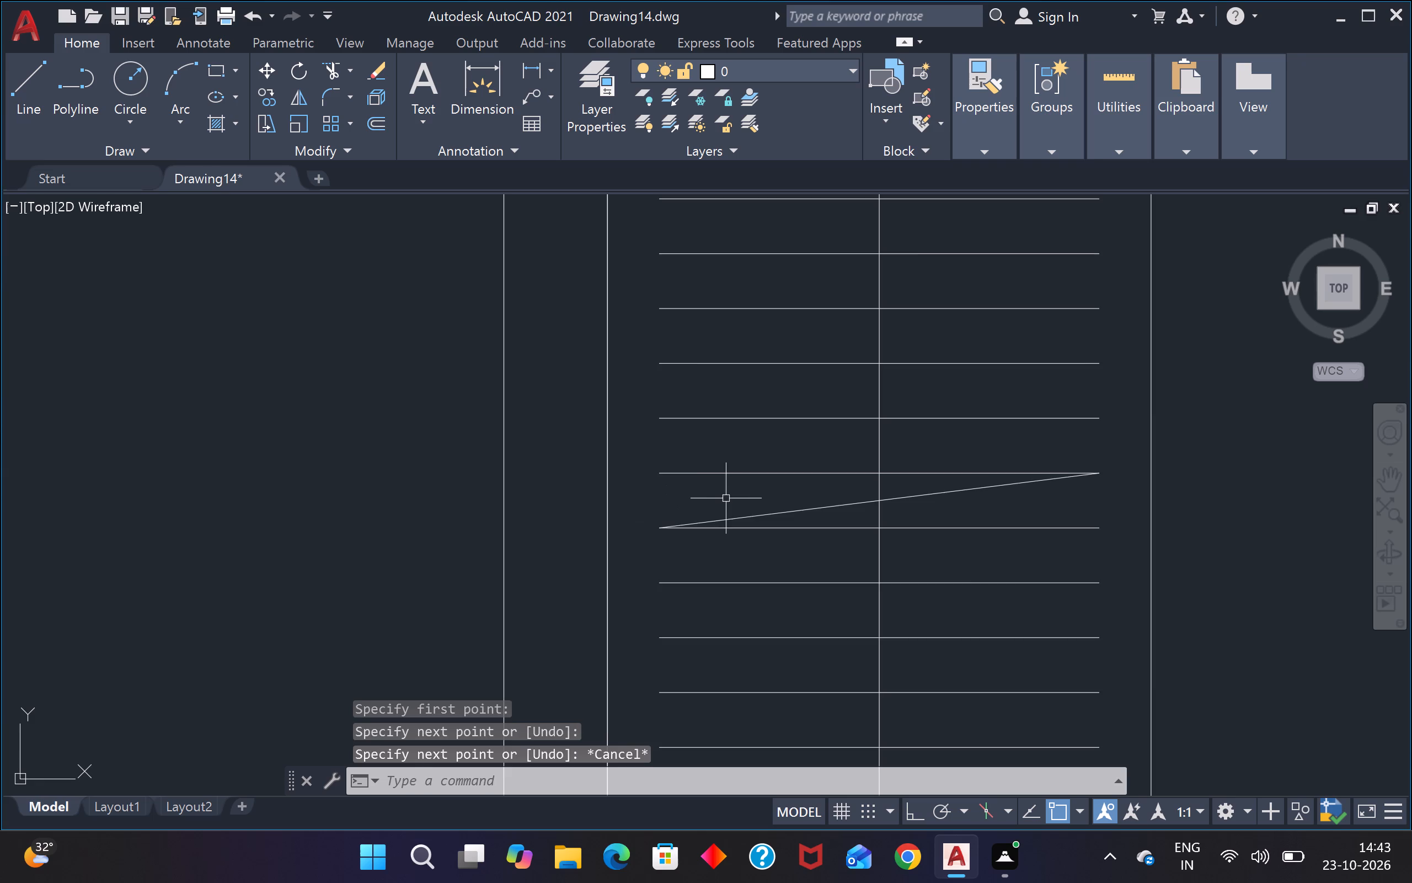
pyautogui.scroll(-2, 728, 503)
pyautogui.press('space')
pyautogui.click(869, 575)
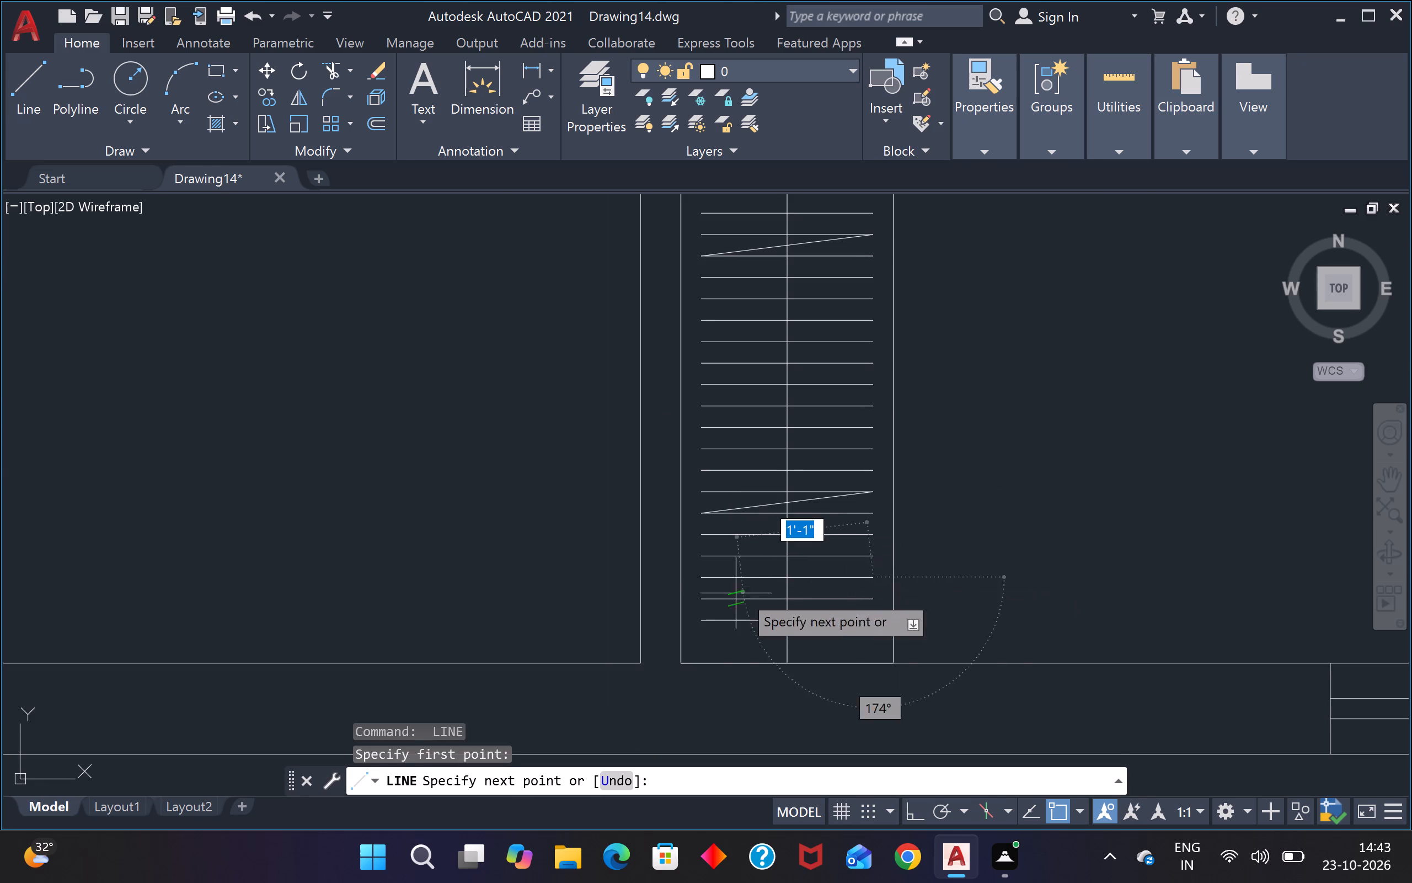
pyautogui.click(702, 597)
pyautogui.press('Escape')
# Draw a diagonal from the right end of the 20th inner horizontal line to the left end of the 21st, midway between the neighbouring diagonals.
pyautogui.press('space')
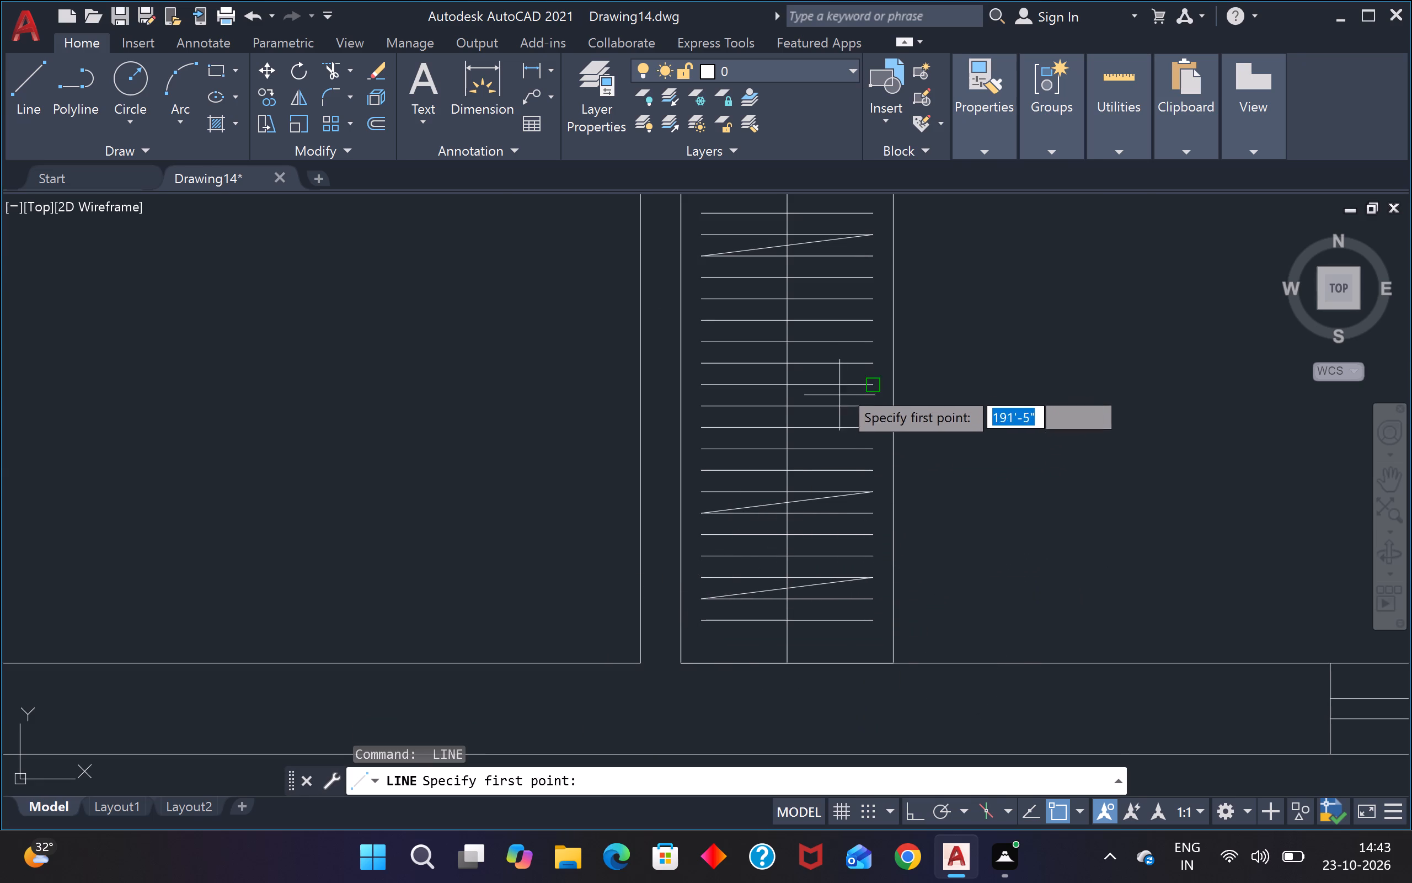
pyautogui.click(869, 363)
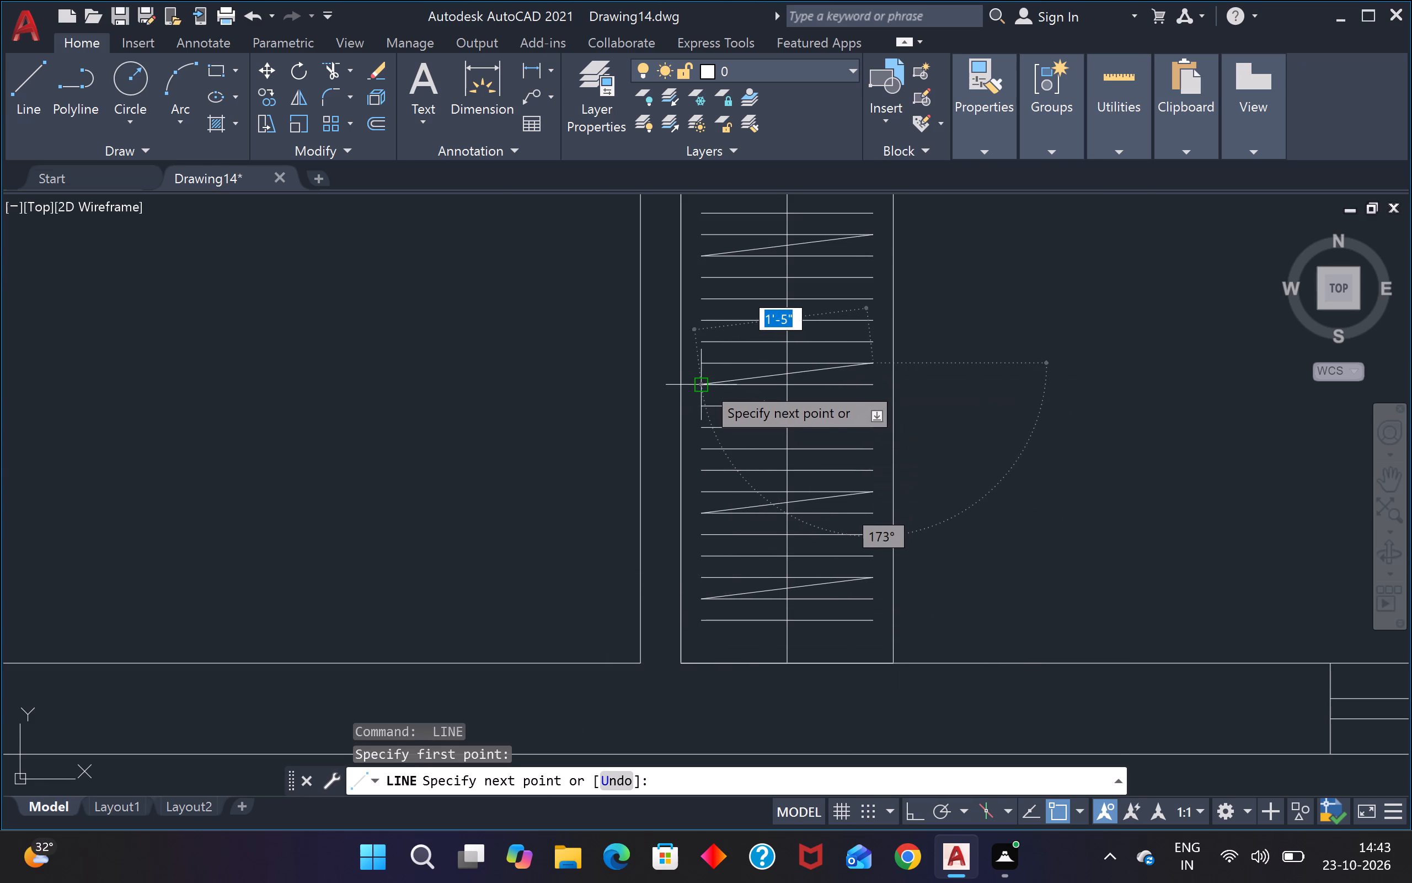
pyautogui.click(704, 383)
pyautogui.press('Escape')
# Draw a diagonal from the right end of the fitting's highest inner horizontal line to the left end of the second.
pyautogui.scroll(-4, 709, 376)
pyautogui.scroll(1, 728, 237)
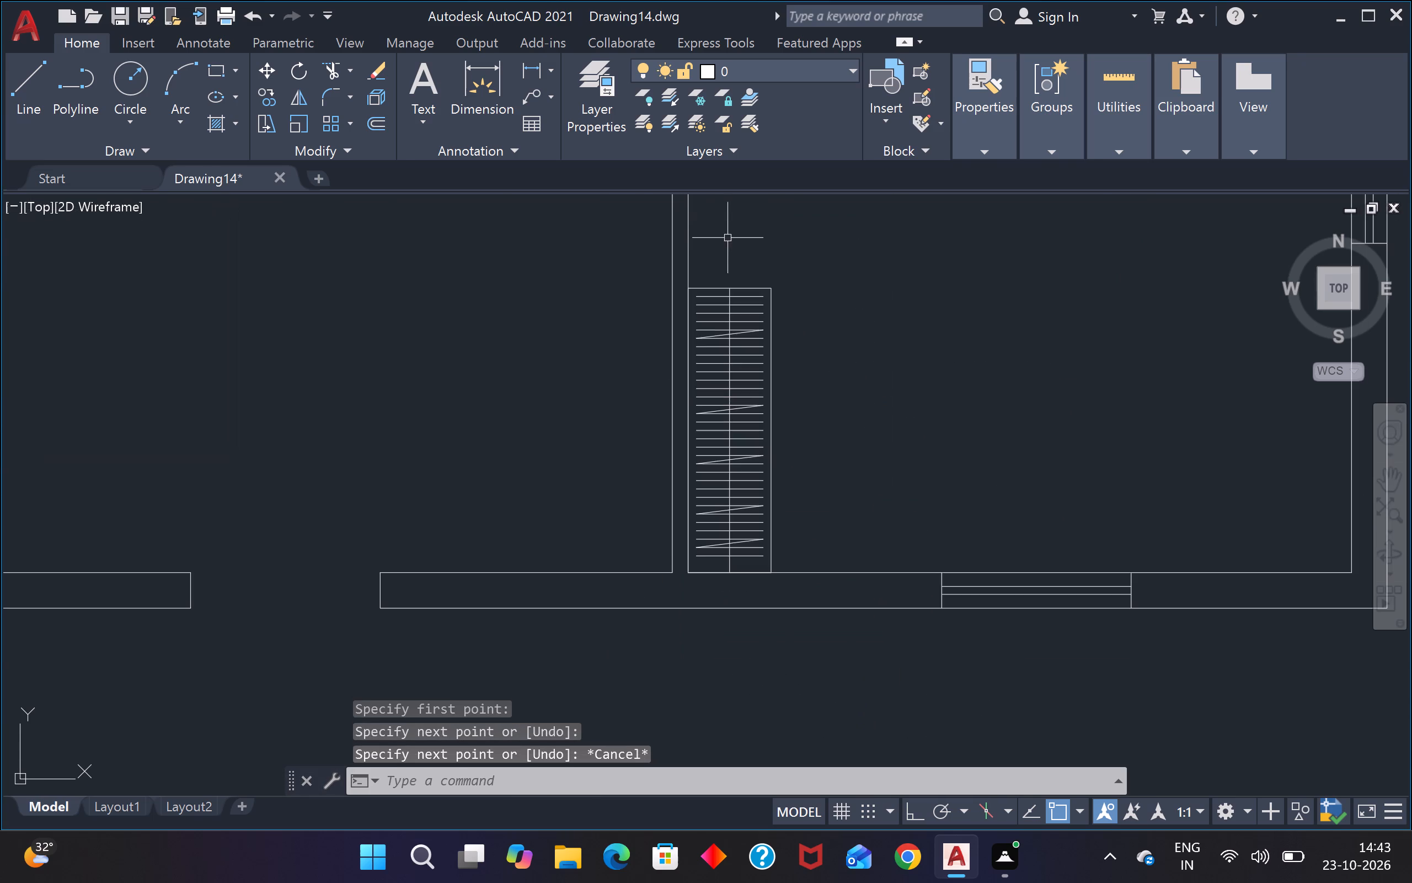
pyautogui.scroll(2, 730, 250)
pyautogui.press('space')
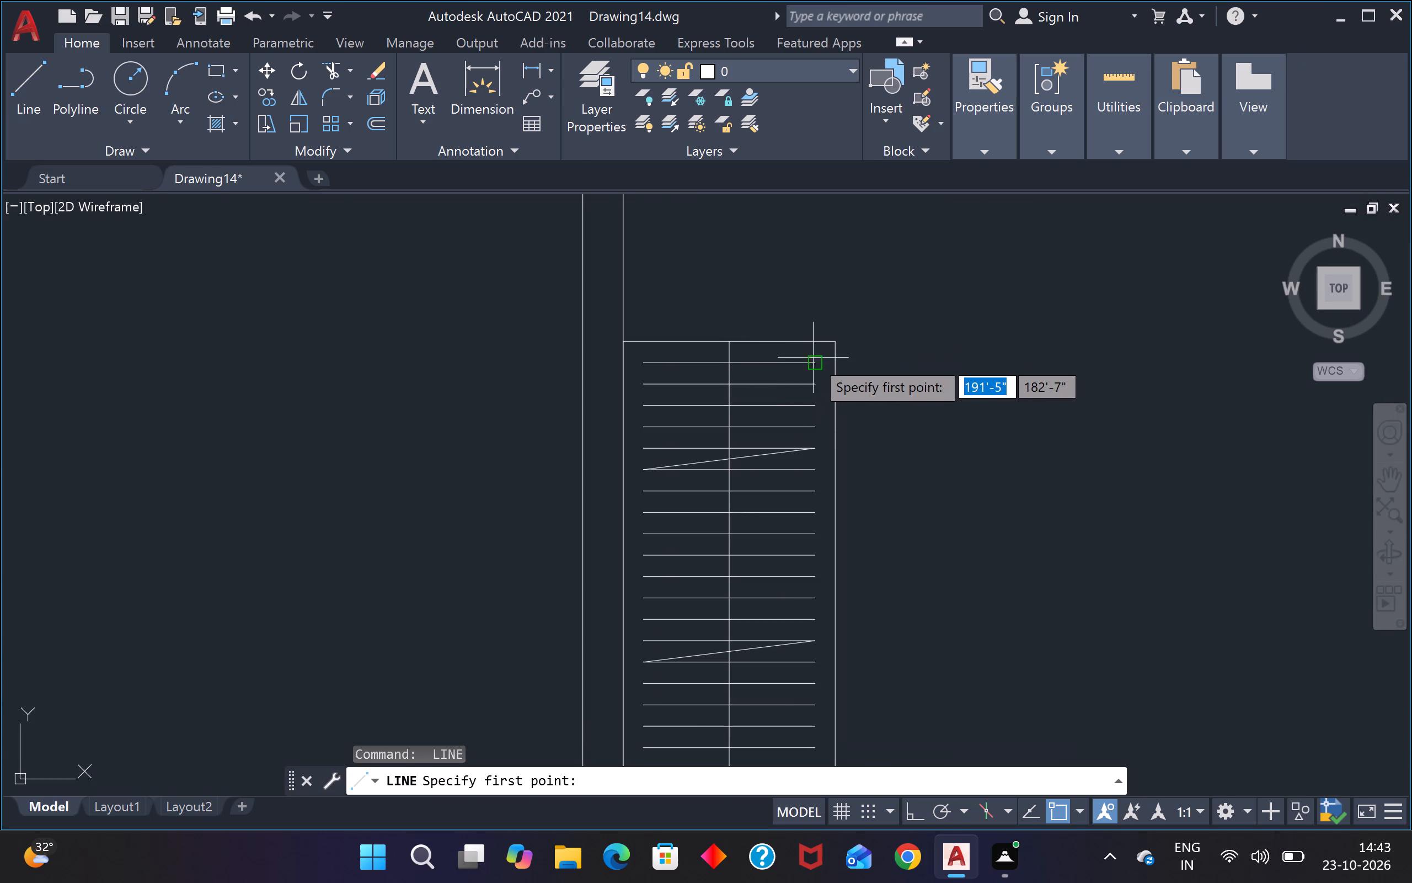
pyautogui.moveTo(813, 358); pyautogui.dragTo(808, 356)
pyautogui.click(640, 388)
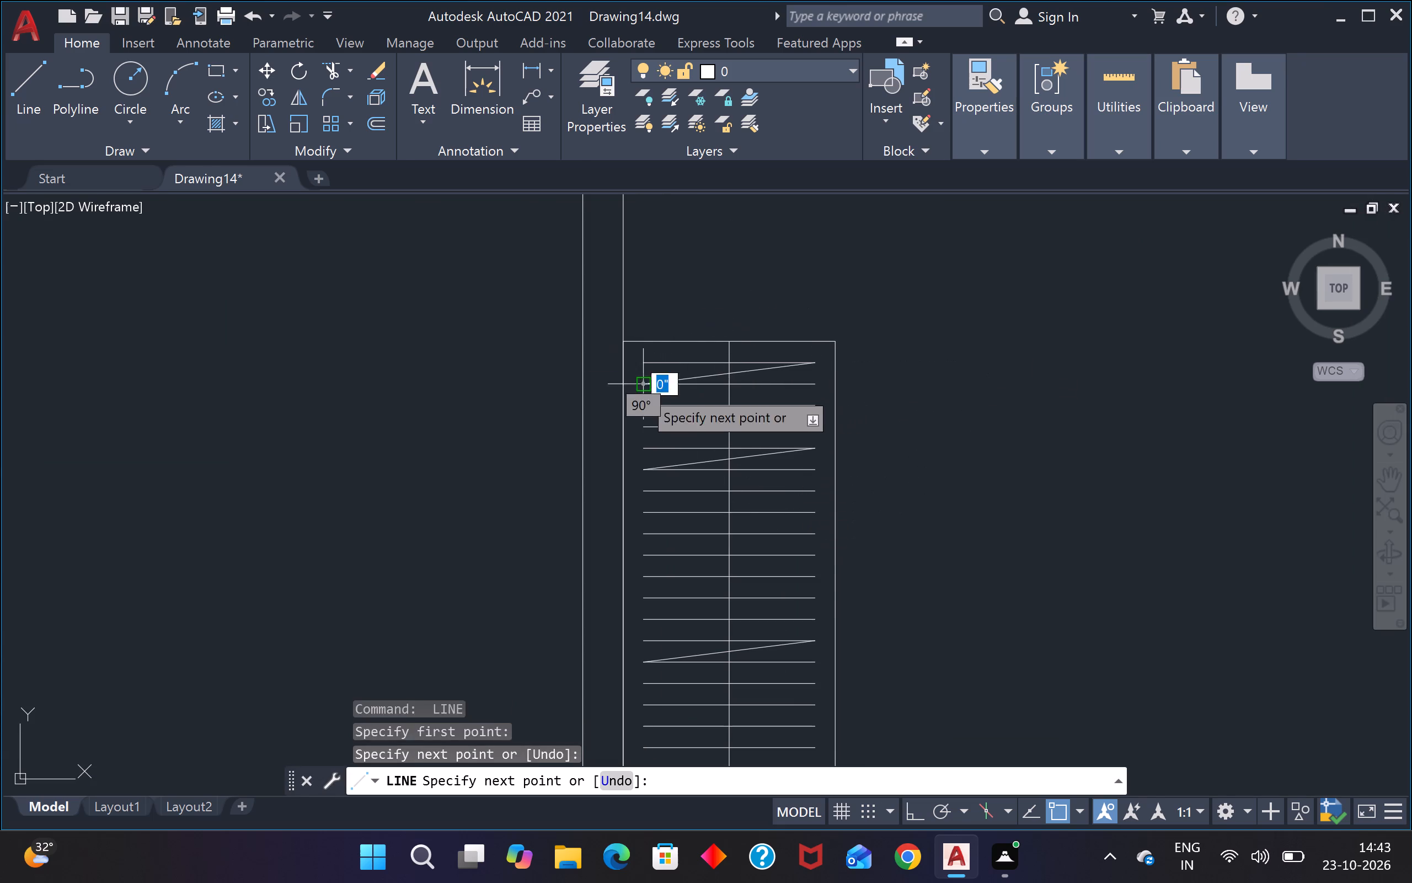
pyautogui.press('Escape')
# Offset the inner top and right wall lines of the upper-right room 2' into the room.
pyautogui.scroll(-4, 743, 369)
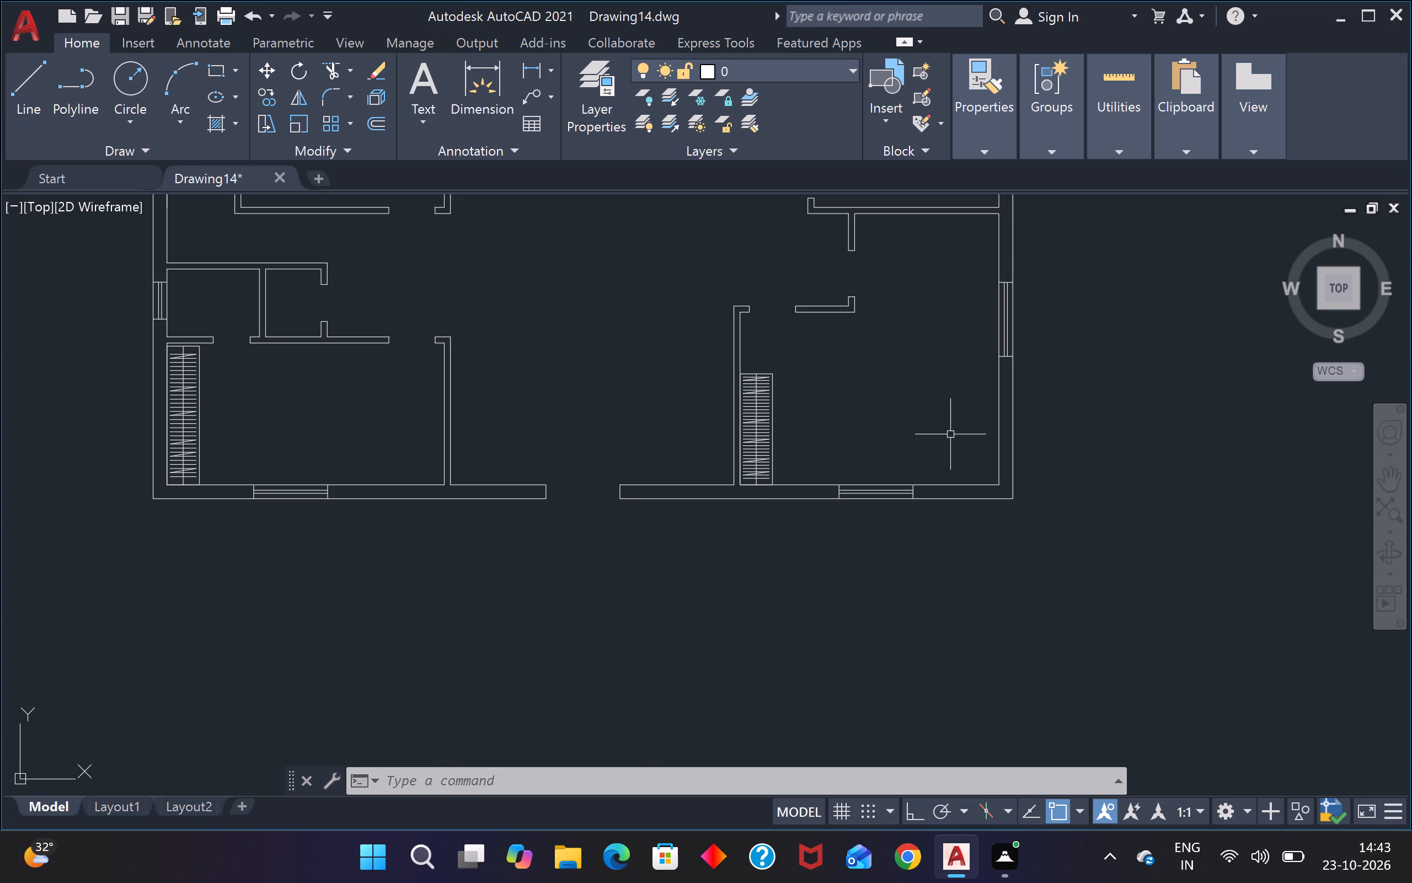
pyautogui.scroll(-2, 955, 439)
pyautogui.scroll(2, 973, 291)
pyautogui.write('o')
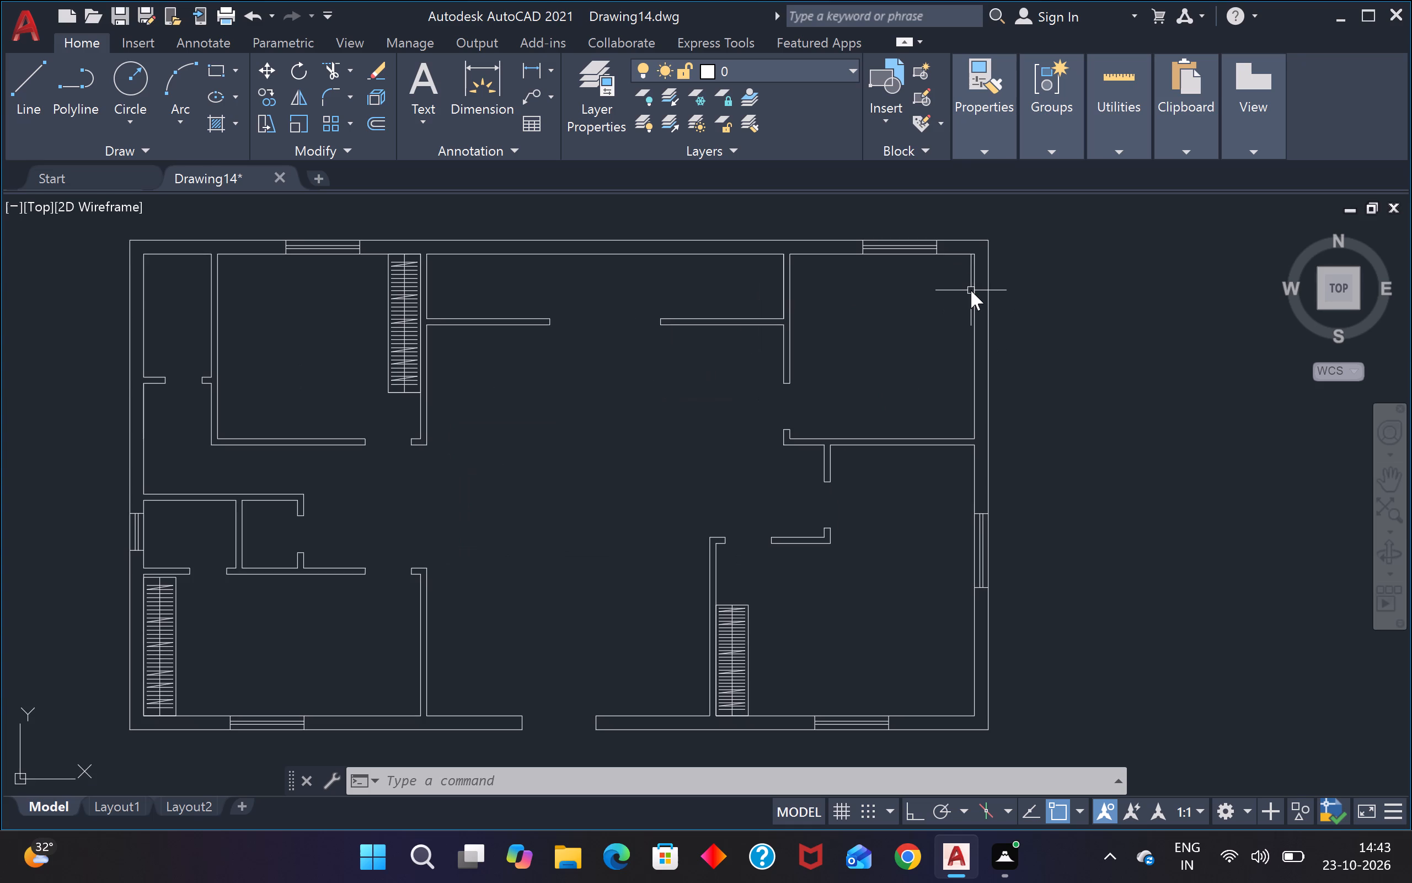
pyautogui.press('space')
pyautogui.write("2'")
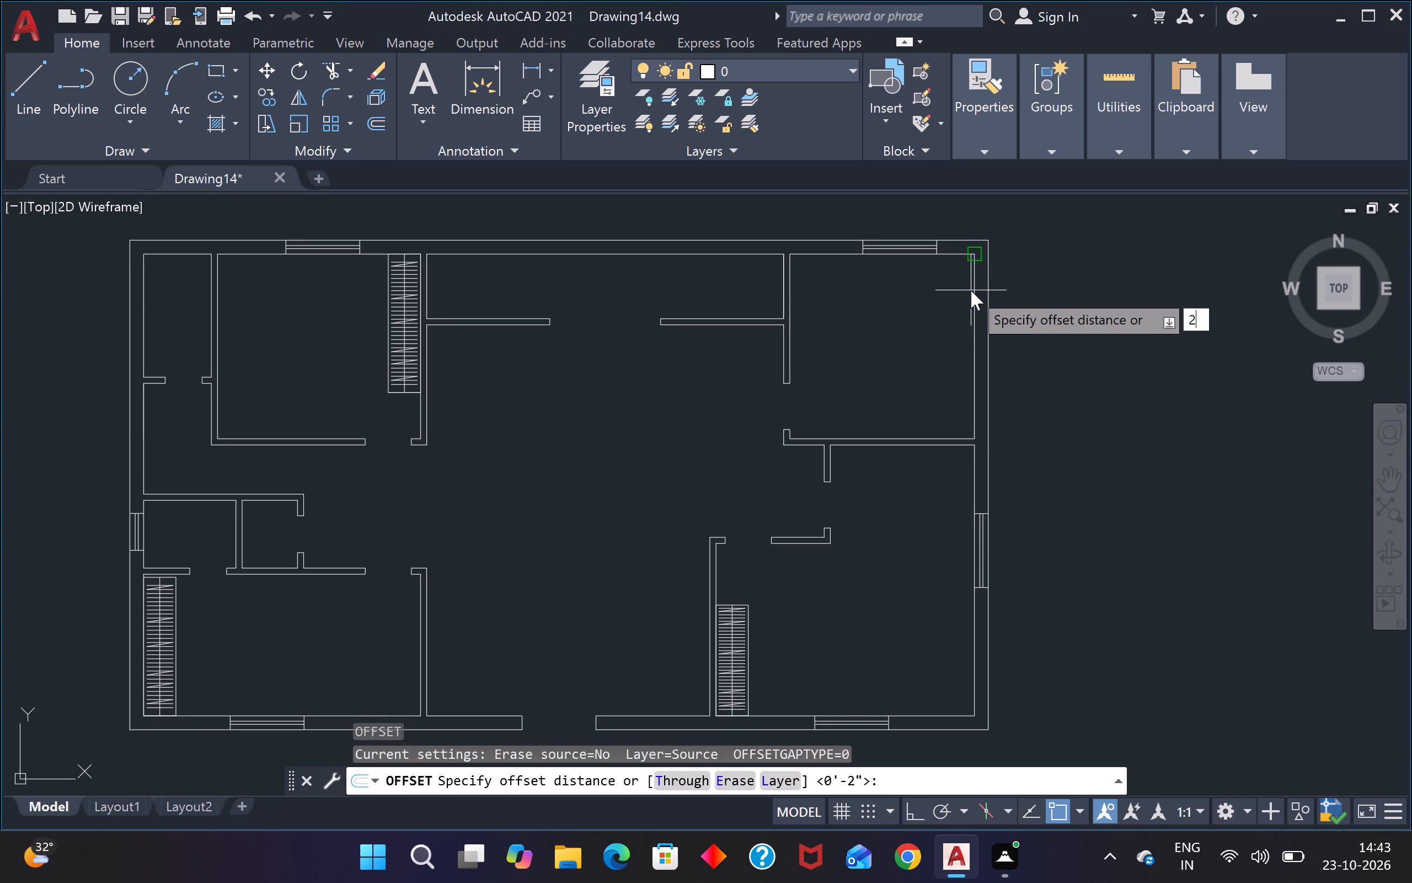
pyautogui.press('Return')
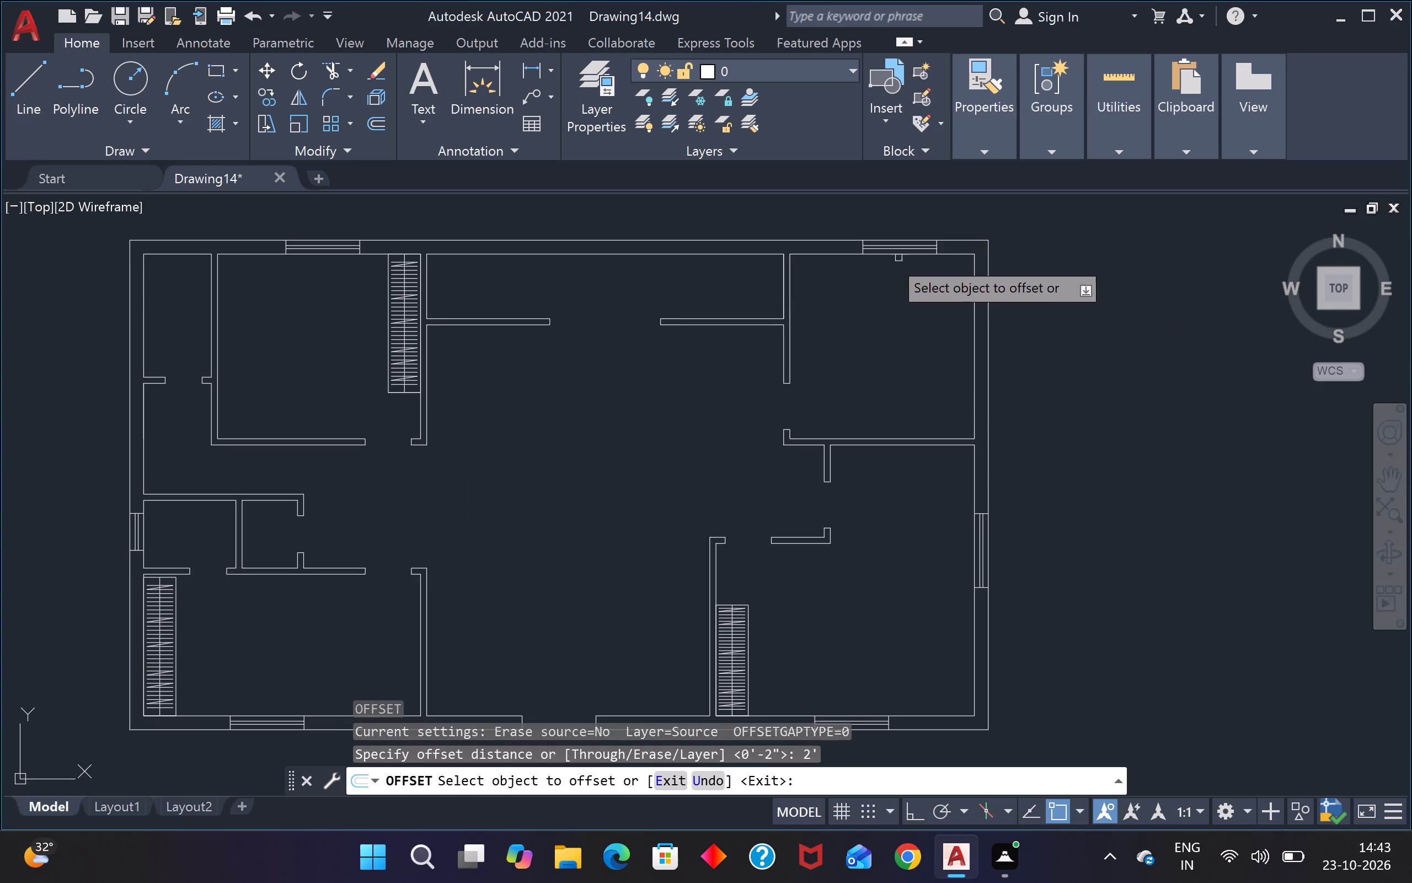
pyautogui.click(851, 256)
pyautogui.click(838, 296)
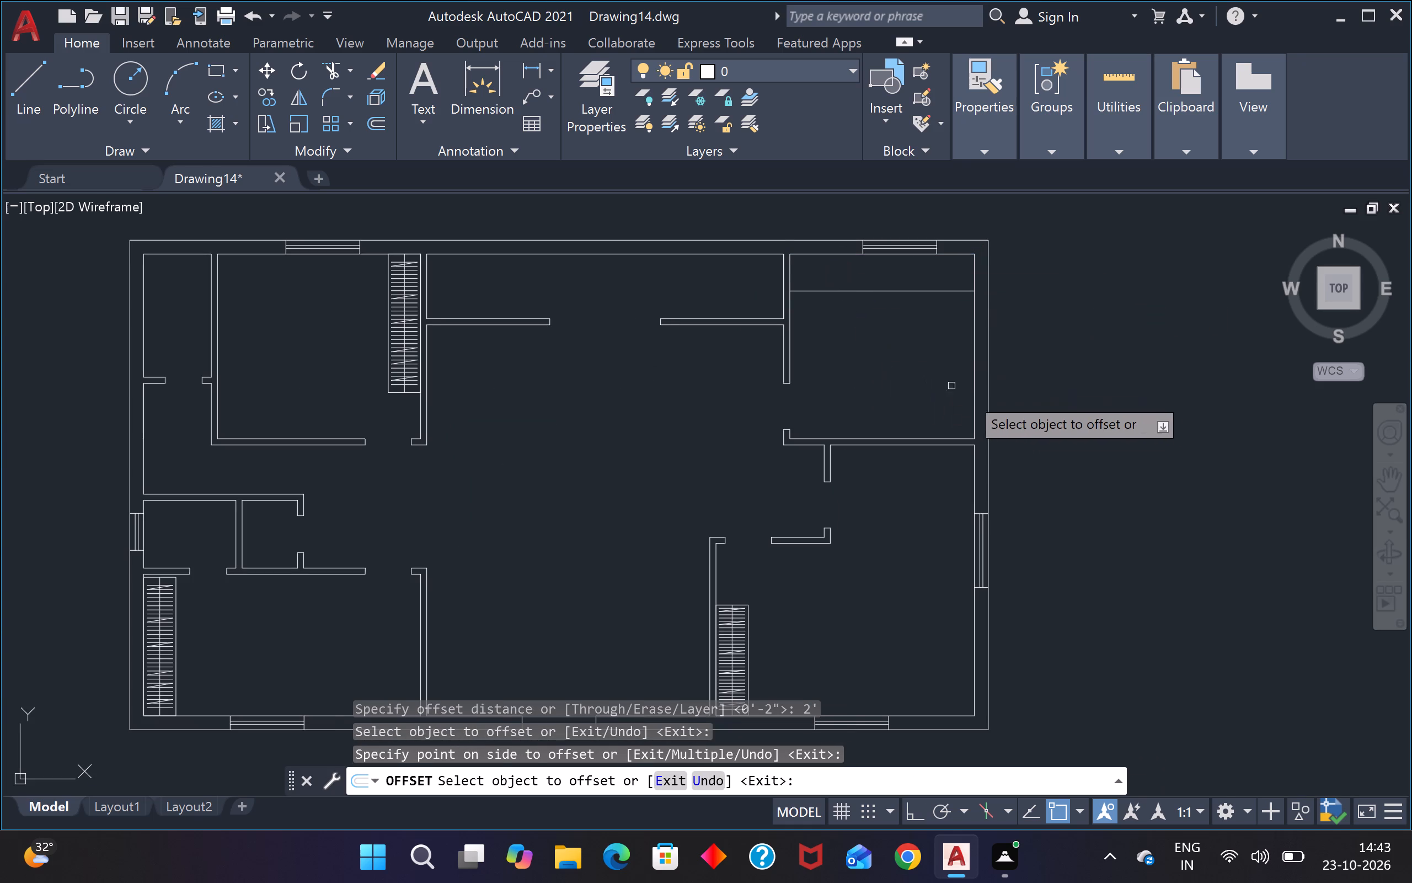
pyautogui.moveTo(972, 397); pyautogui.dragTo(964, 397)
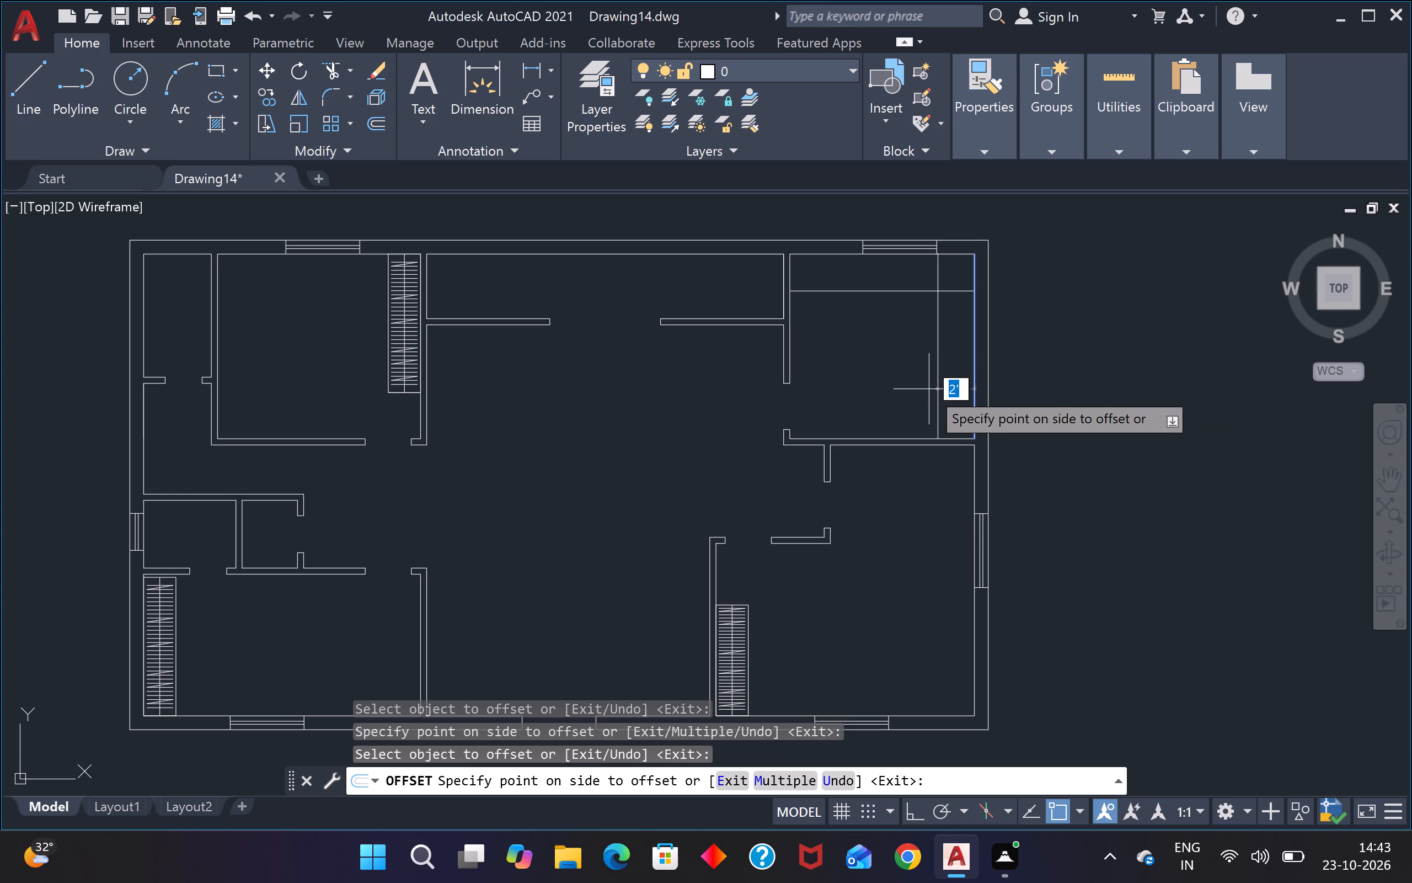
pyautogui.click(929, 389)
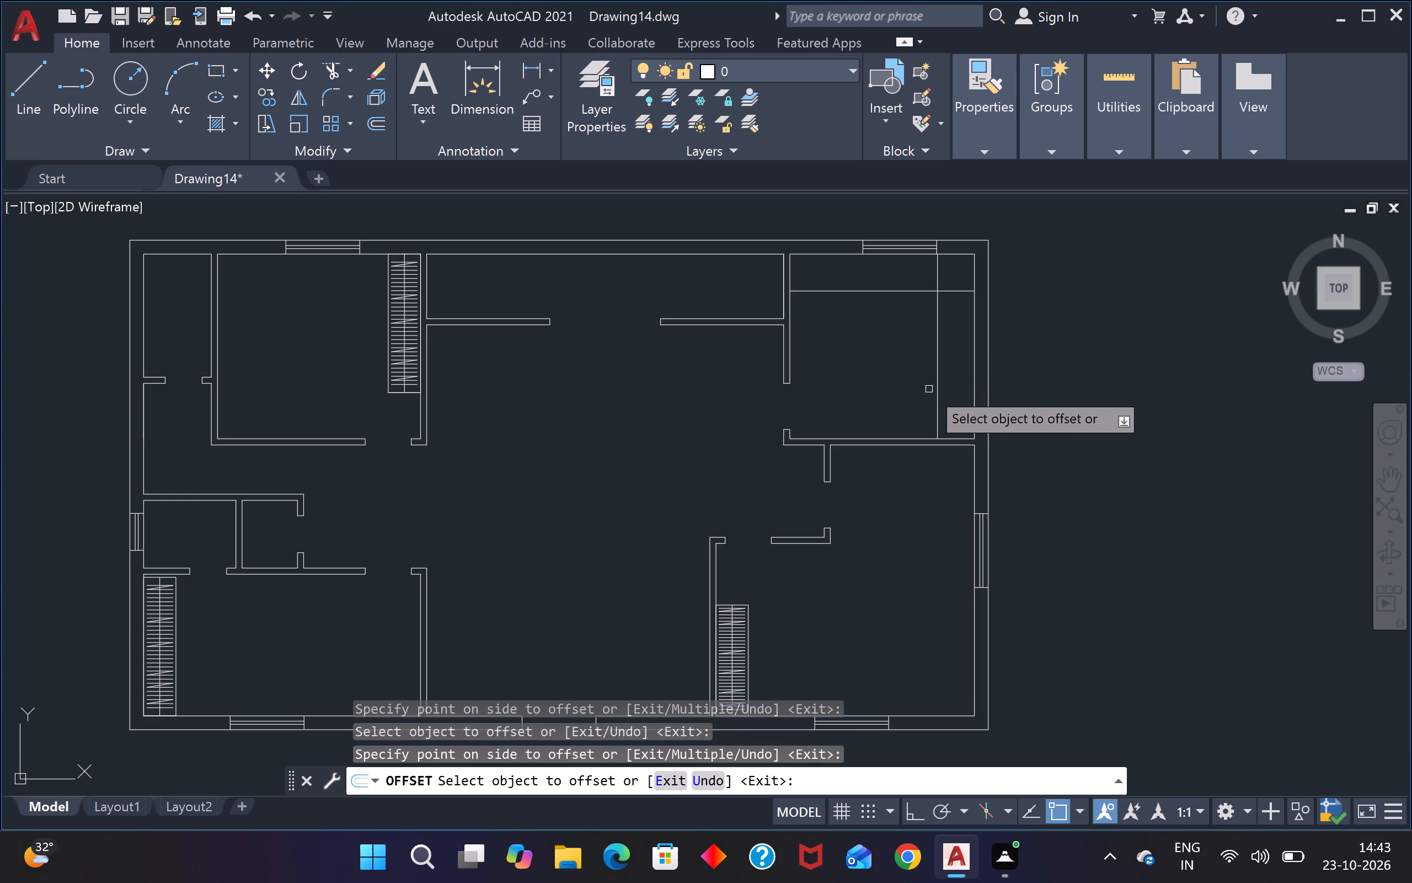
pyautogui.press('Escape')
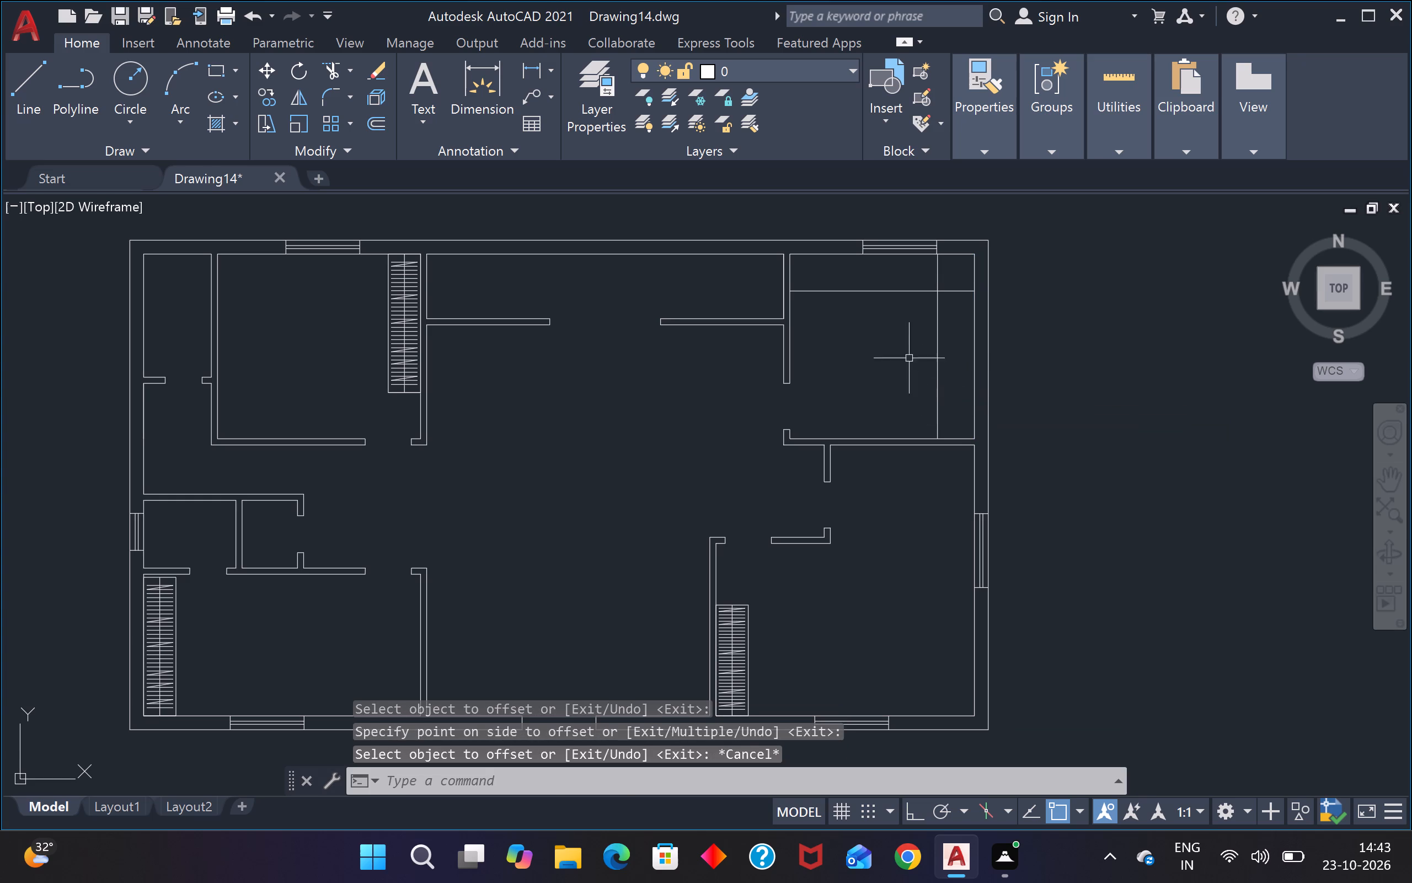
# Erase the horizontal offset line below the top wall of the upper-right room.
pyautogui.click(875, 275)
pyautogui.click(861, 298)
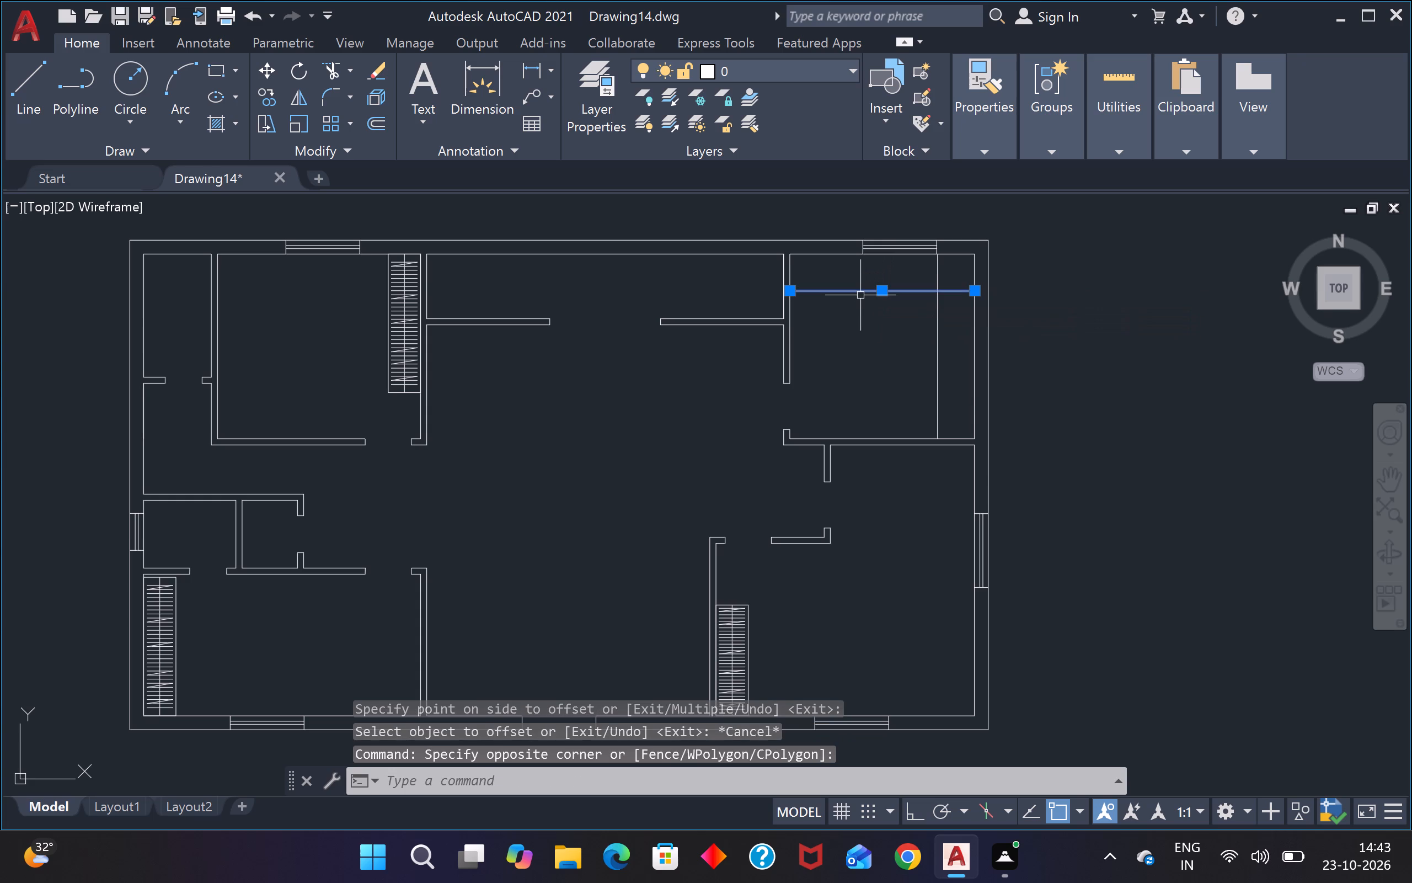
pyautogui.write('e')
pyautogui.press('space')
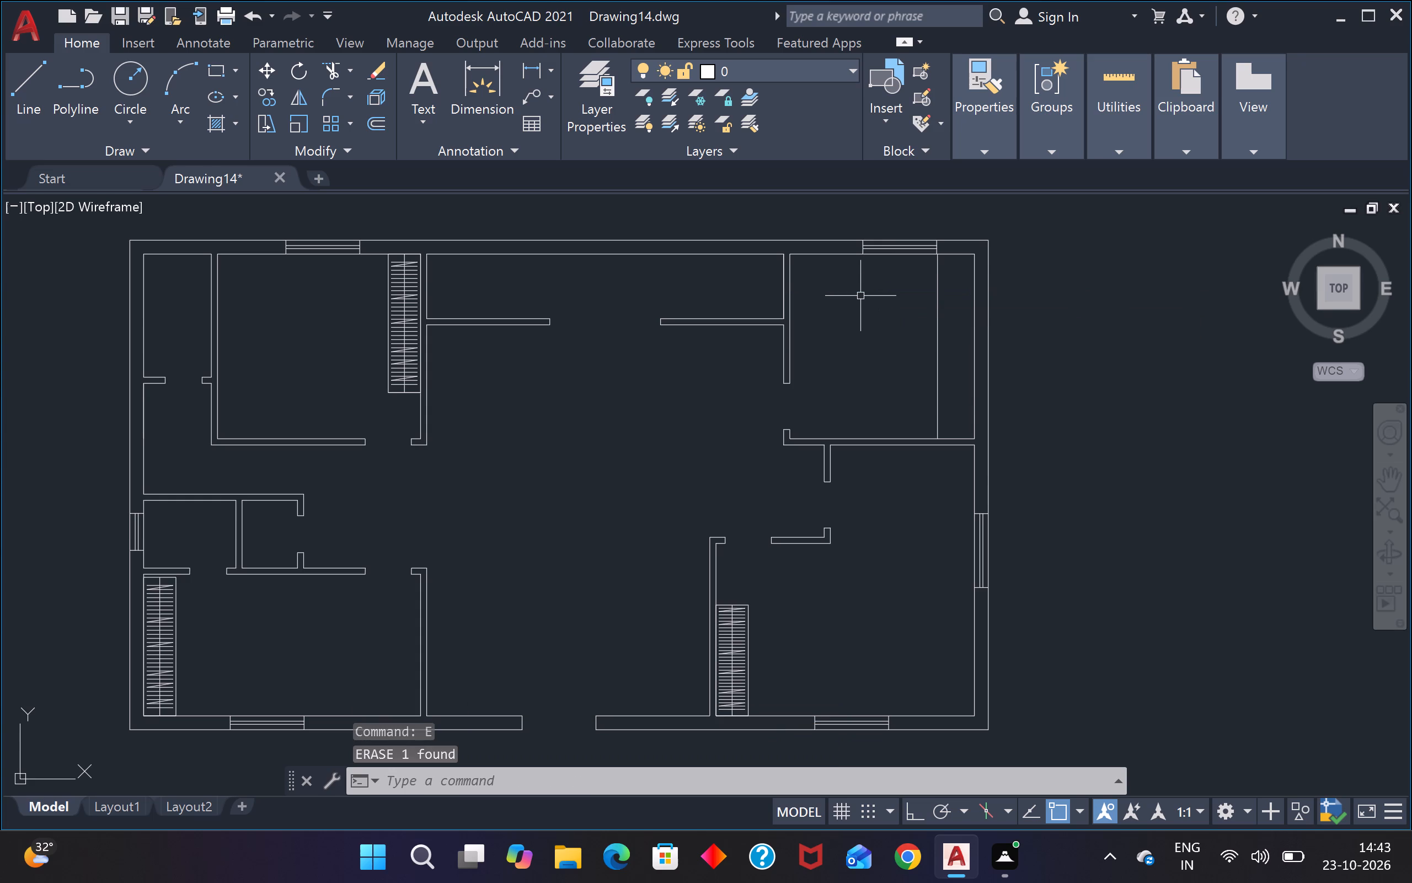
# Offset the inner left wall line of the upper-right room 2' into the room.
pyautogui.write('o')
pyautogui.press('space')
pyautogui.press('space')
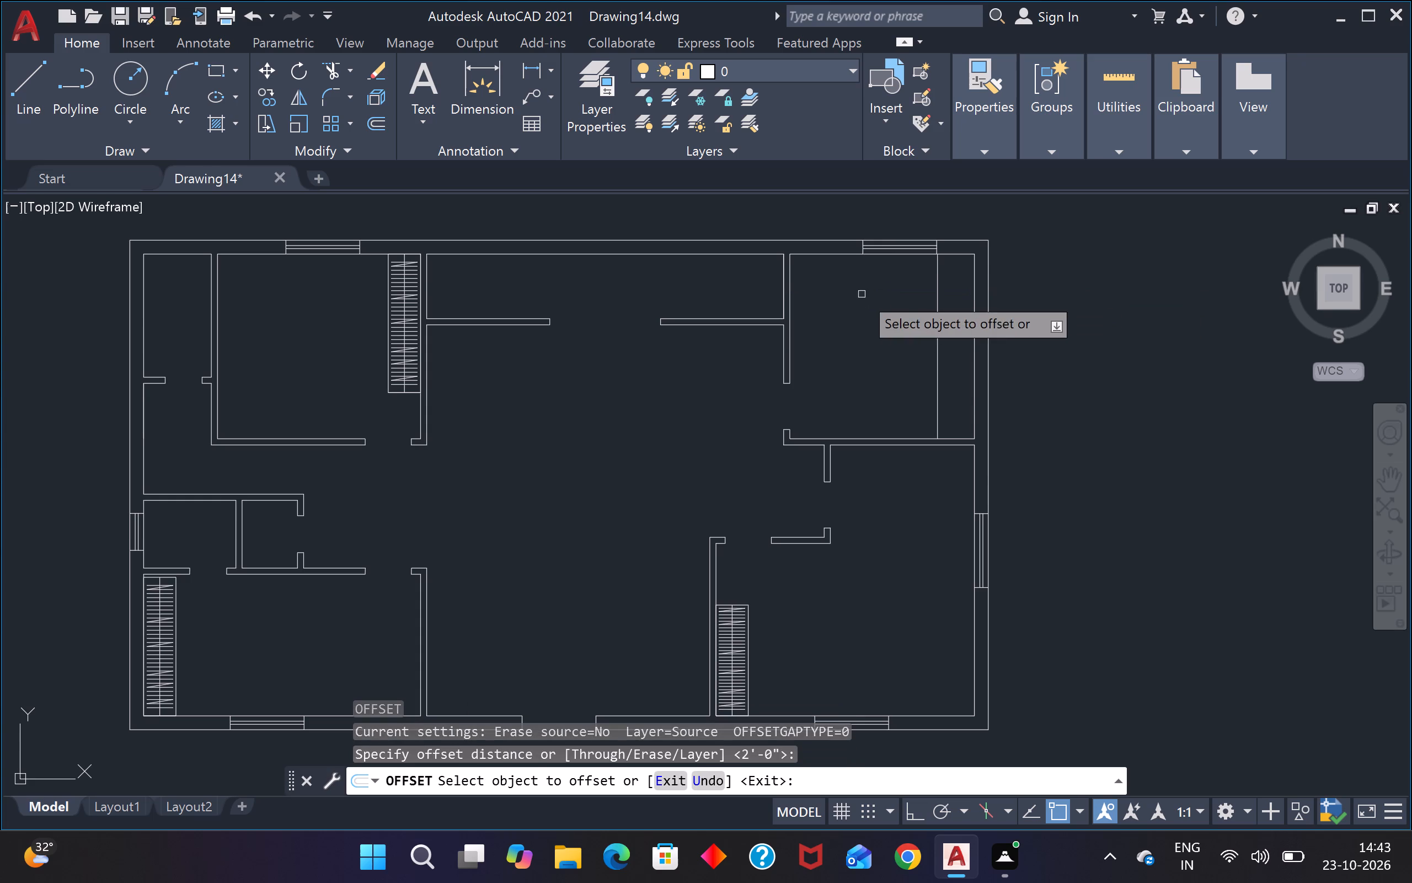
pyautogui.click(790, 330)
pyautogui.click(830, 331)
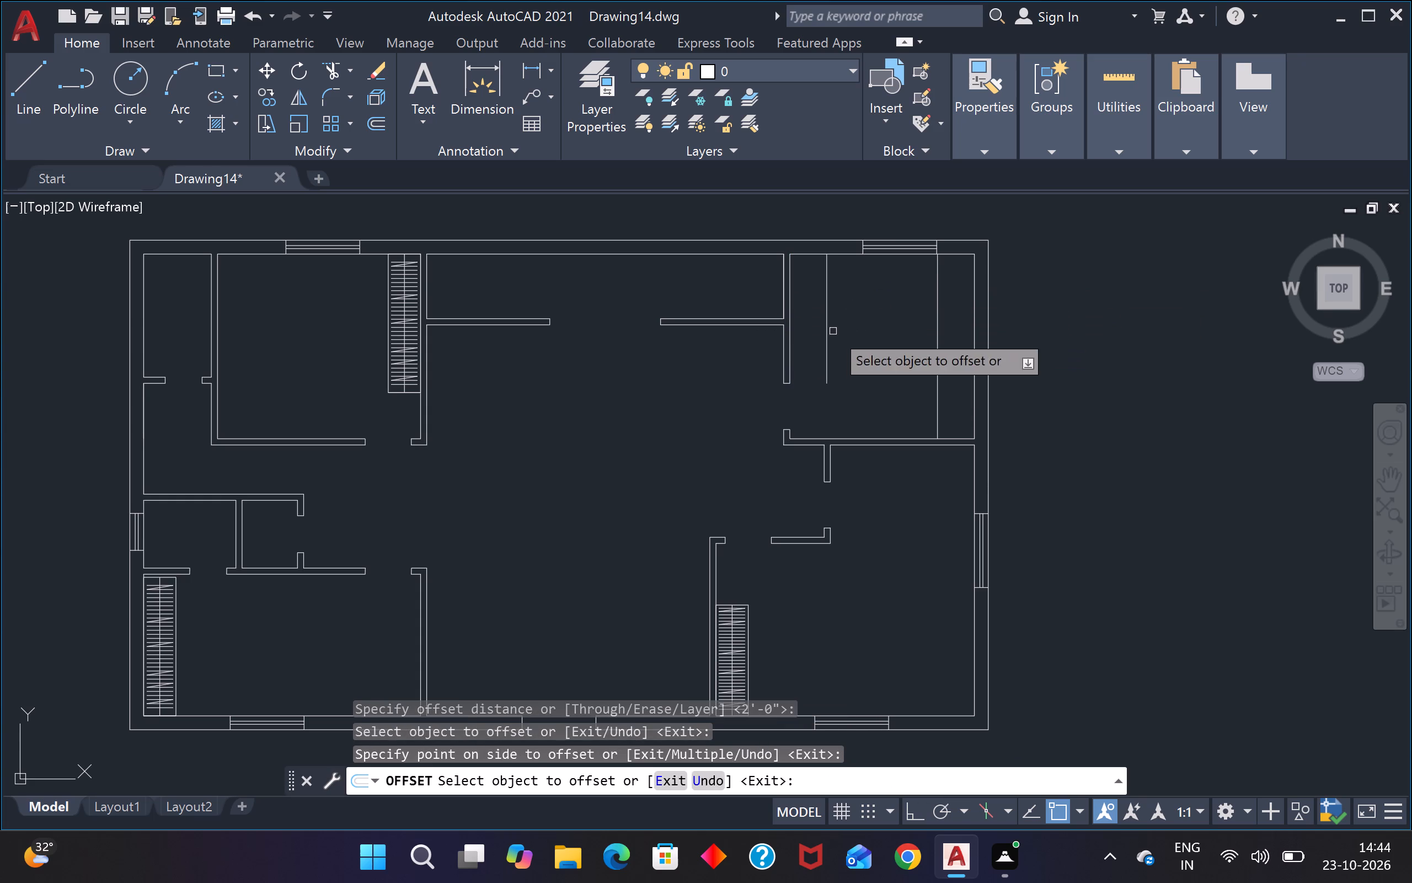
pyautogui.press('Escape')
pyautogui.press('Escape')
# Draw a line from the lower end of the room's left wall to the lower end of its offset line.
pyautogui.write('l')
pyautogui.press('space')
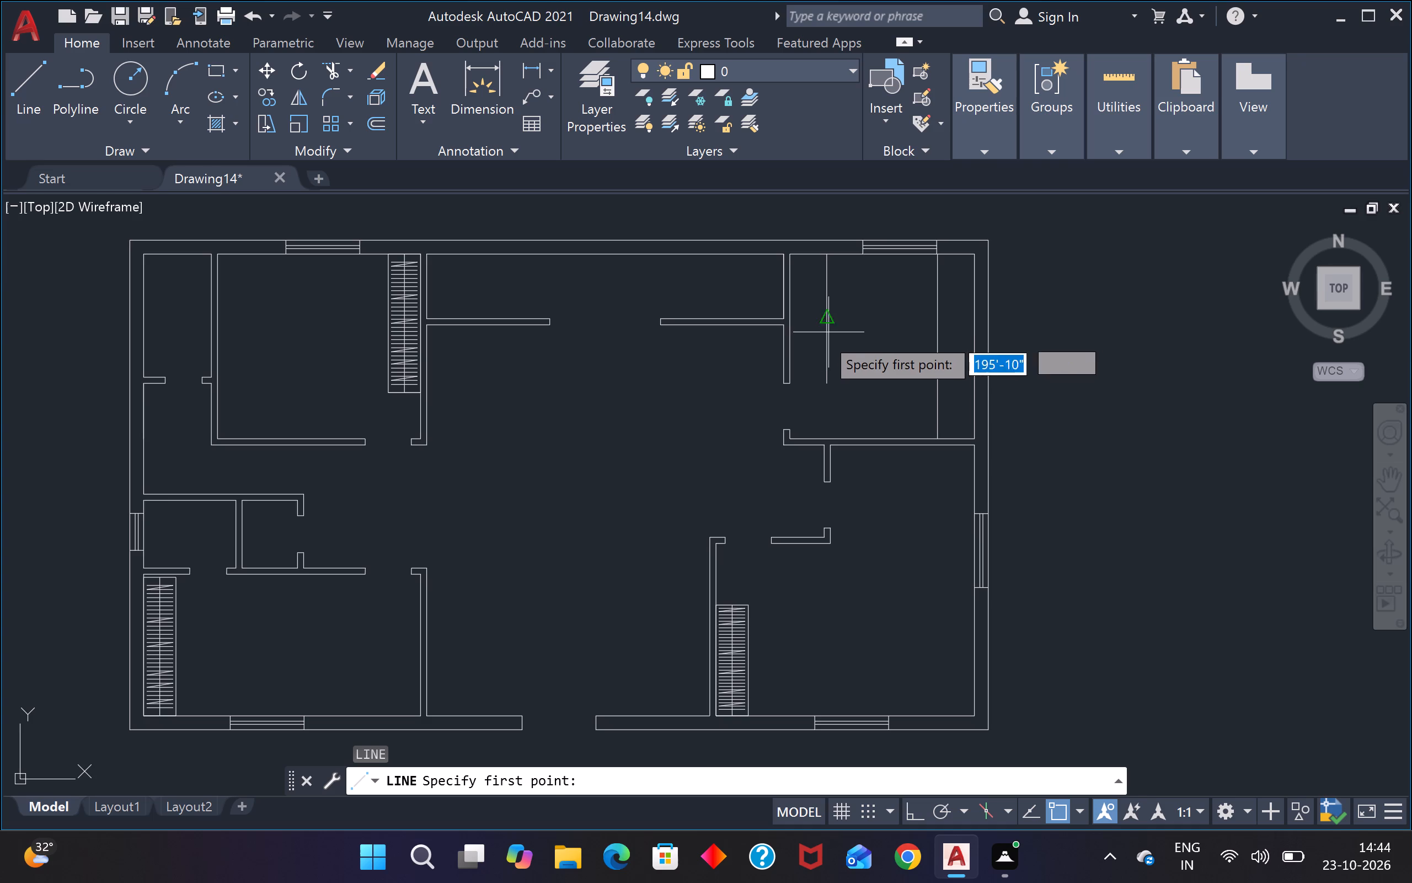
pyautogui.scroll(2, 818, 339)
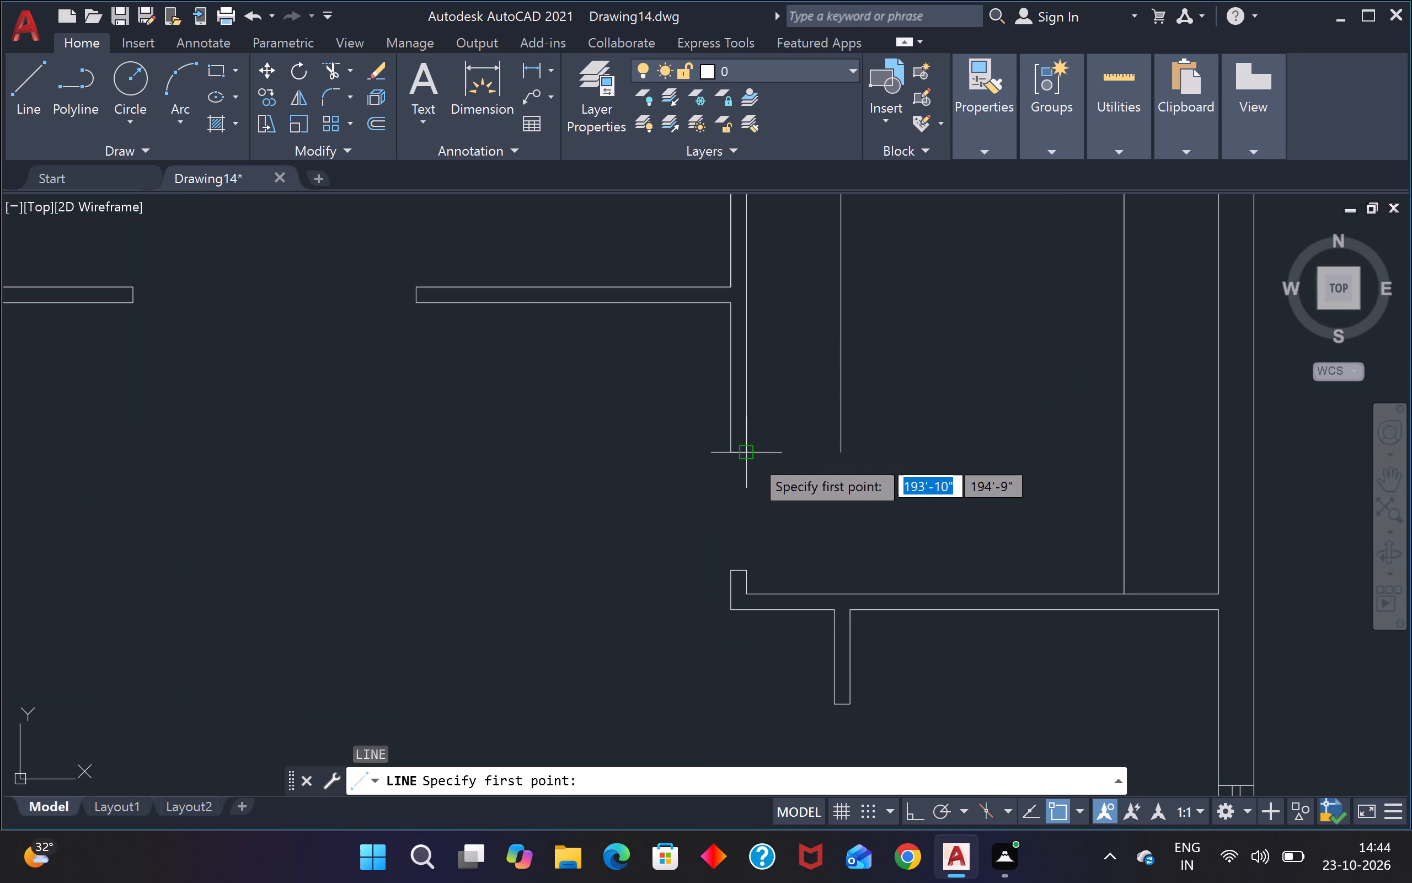
pyautogui.click(752, 457)
pyautogui.click(844, 445)
pyautogui.press('Escape')
pyautogui.scroll(-3, 846, 445)
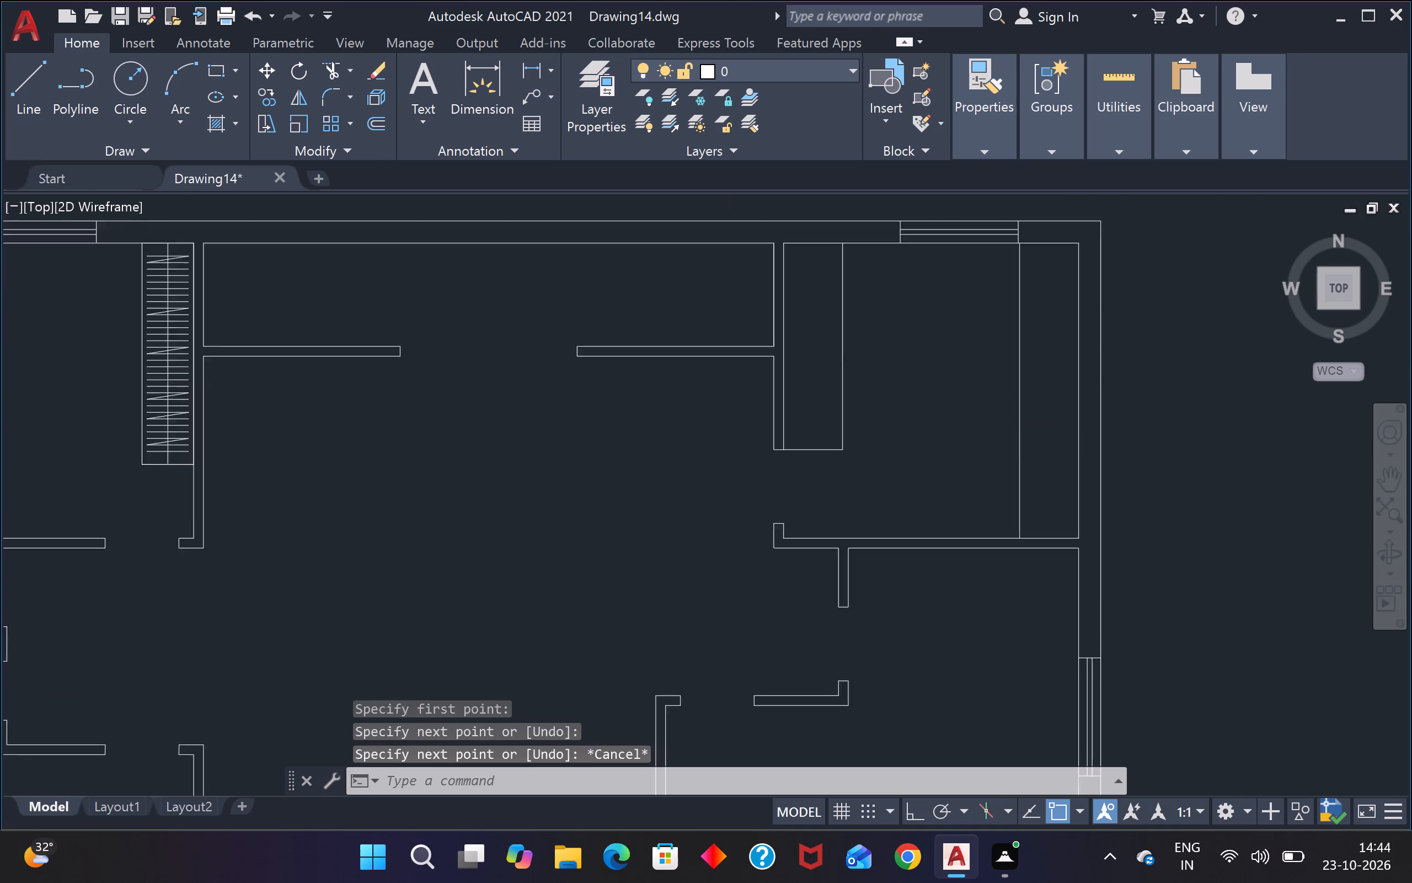
pyautogui.scroll(-1, 846, 445)
pyautogui.scroll(2, 846, 445)
pyautogui.press('Escape')
pyautogui.press('Escape')
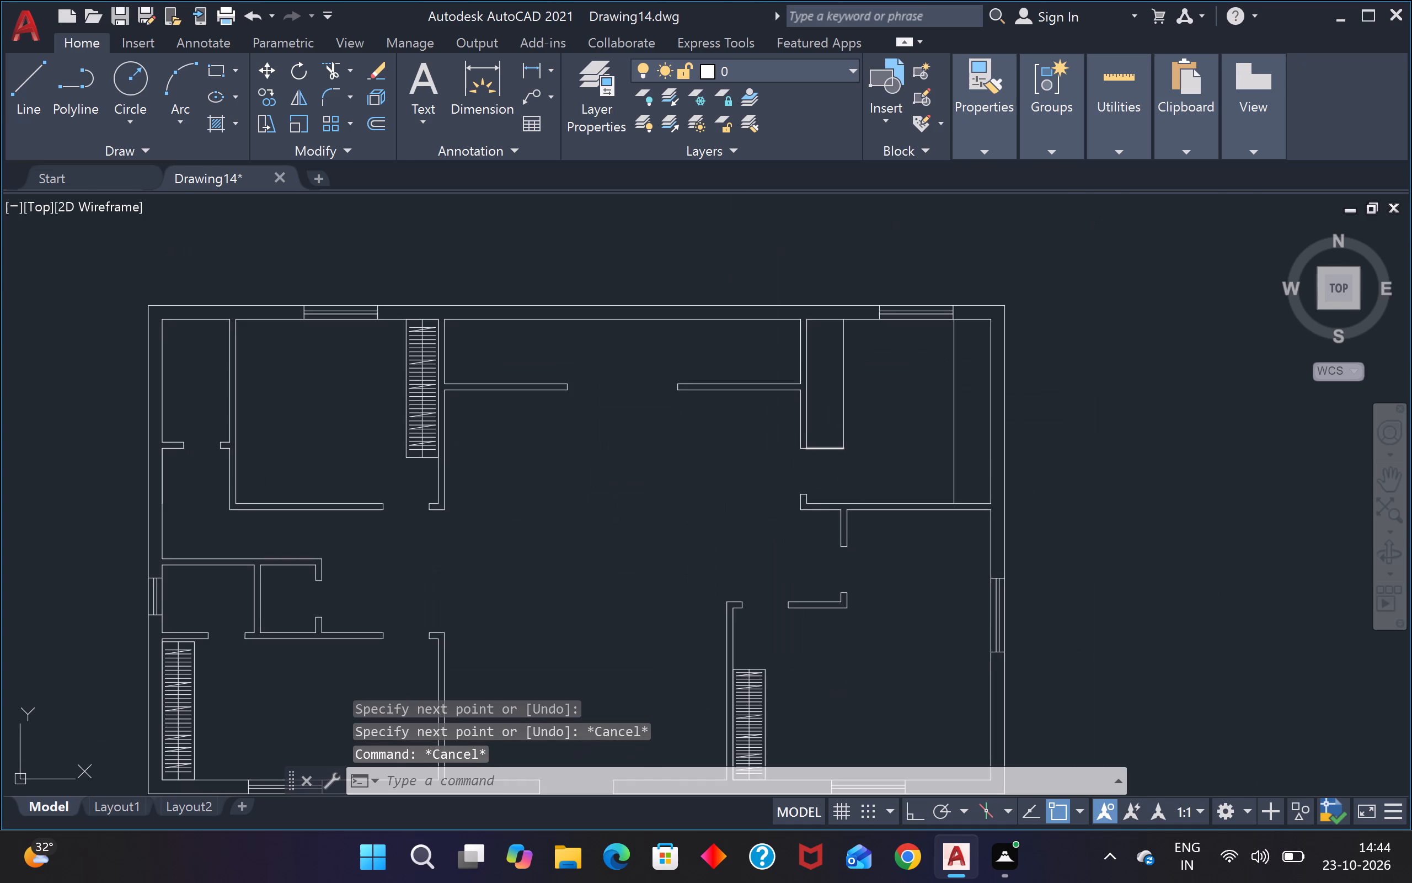
# Erase the small stray object left of the floor plan.
pyautogui.scroll(-3, 844, 445)
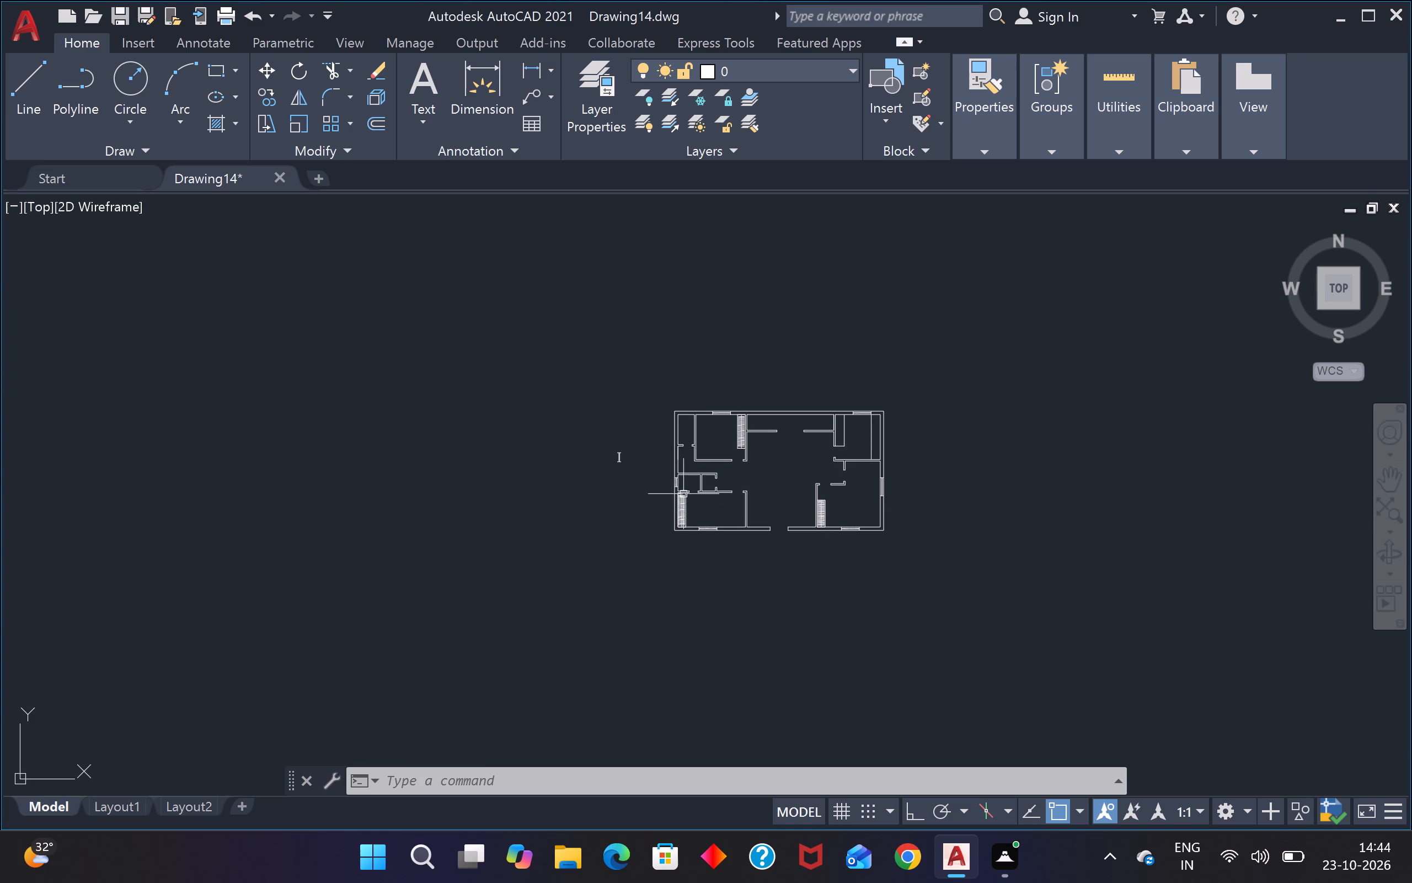
pyautogui.click(651, 409)
pyautogui.click(557, 501)
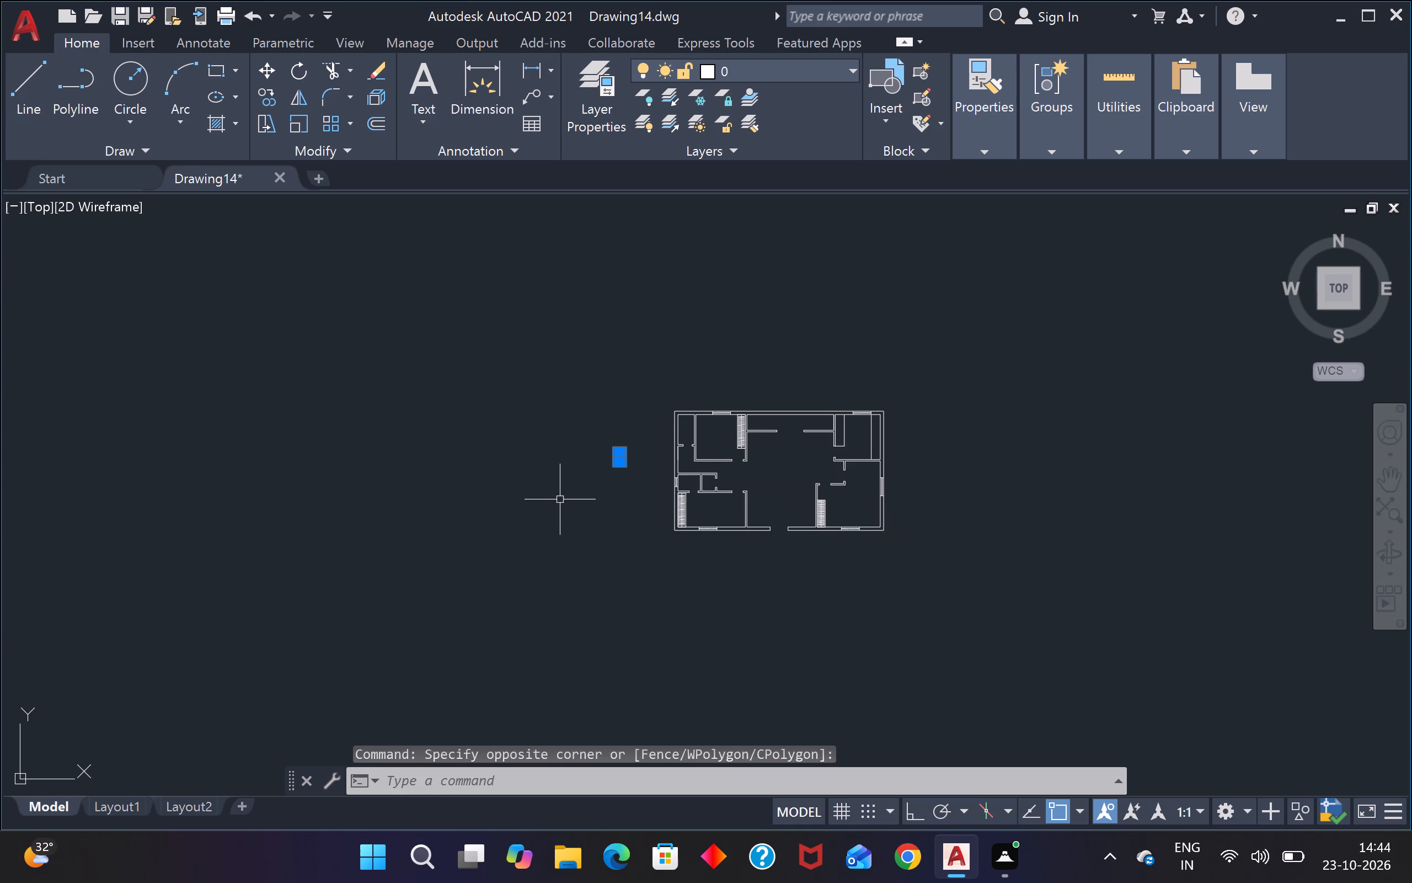
pyautogui.press('Delete')
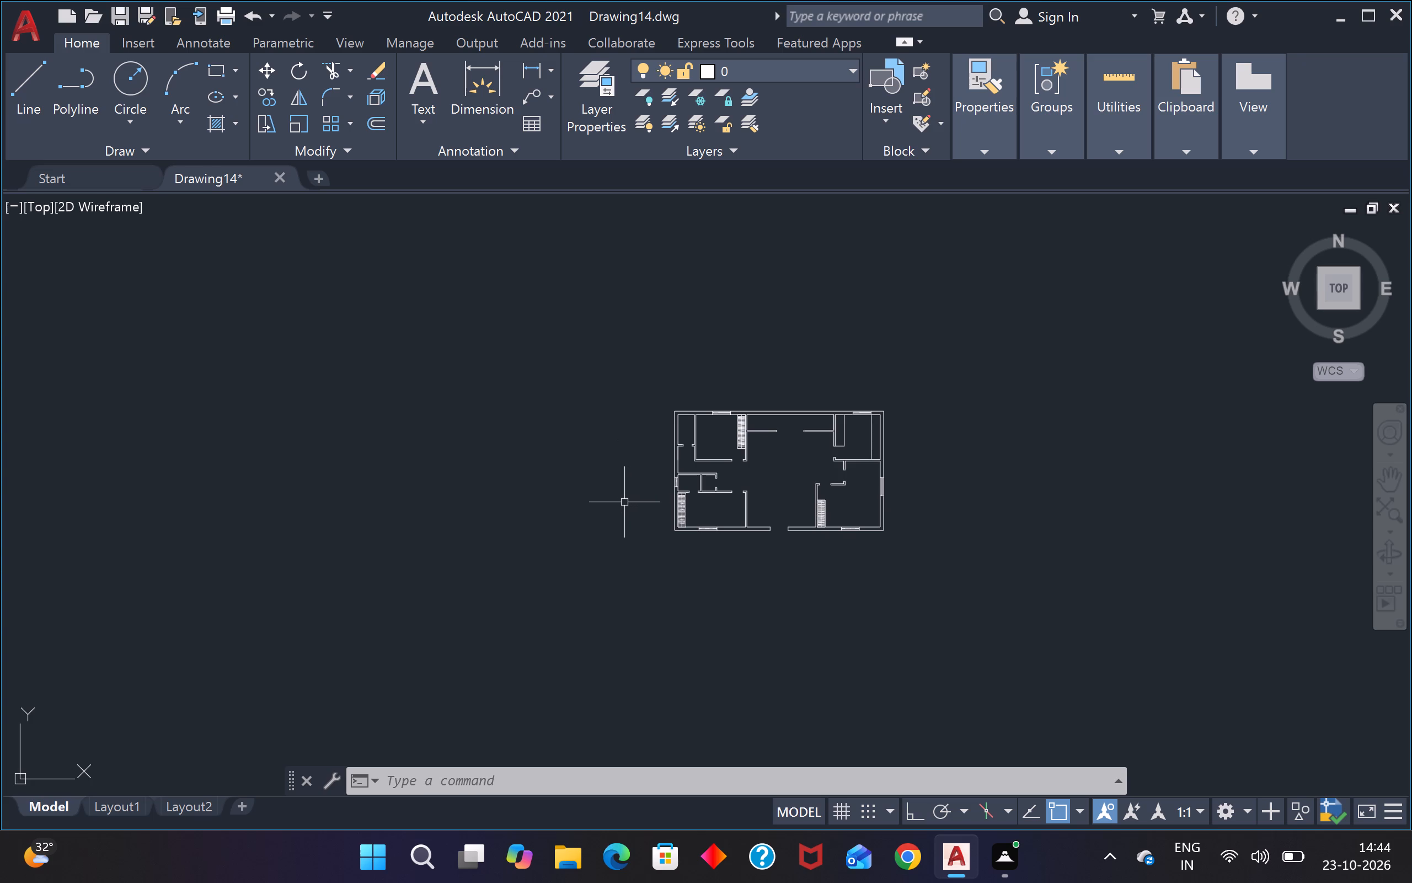
# Insert the Bed - Queen and Dining Set - 36 x 72 in. blocks from DesignCenter into the empty space right of the floor plan.
pyautogui.hotkey('ctrl', '2')
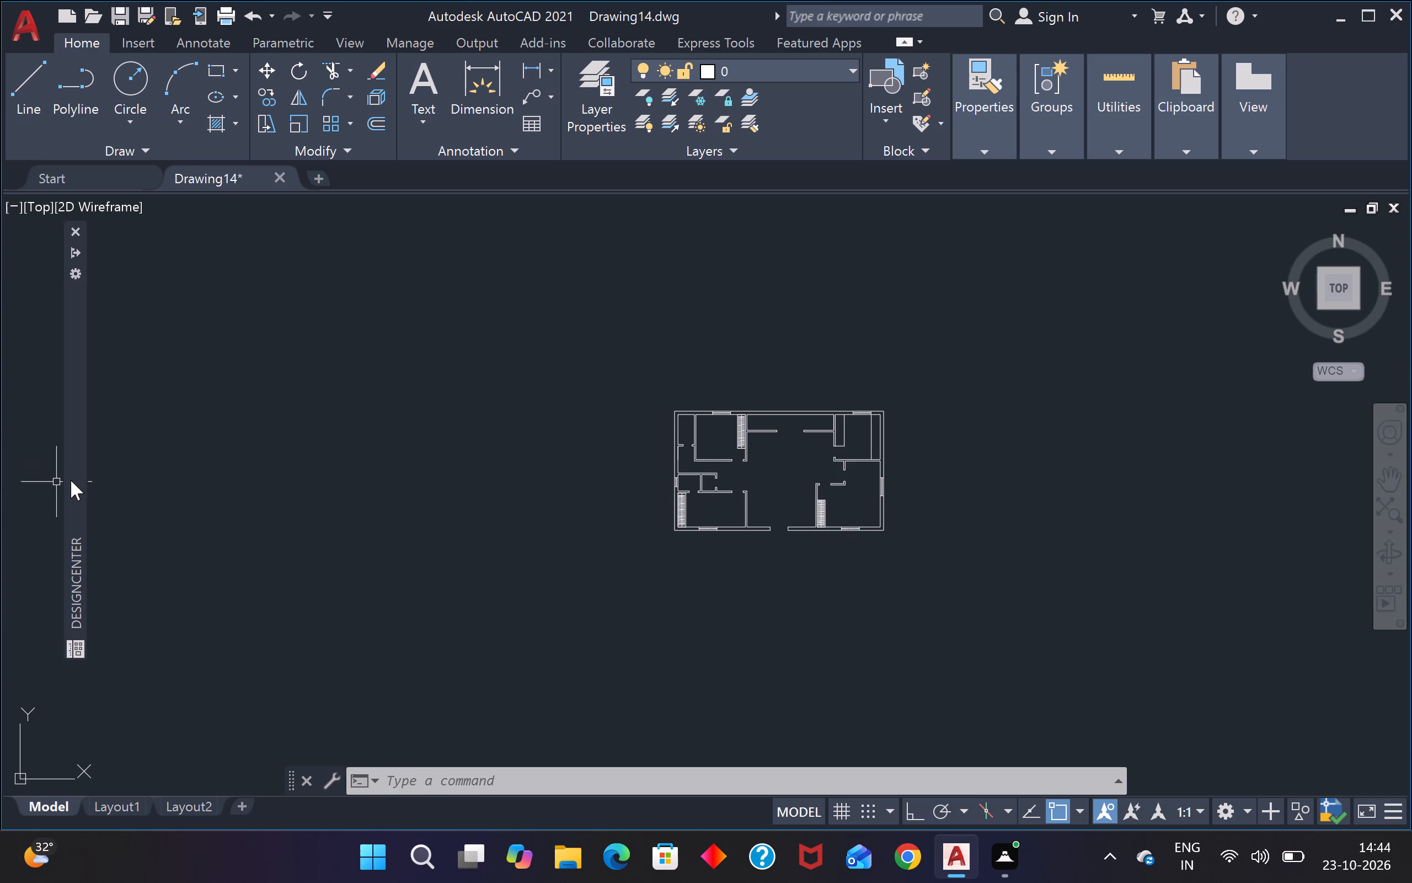
pyautogui.click(84, 478)
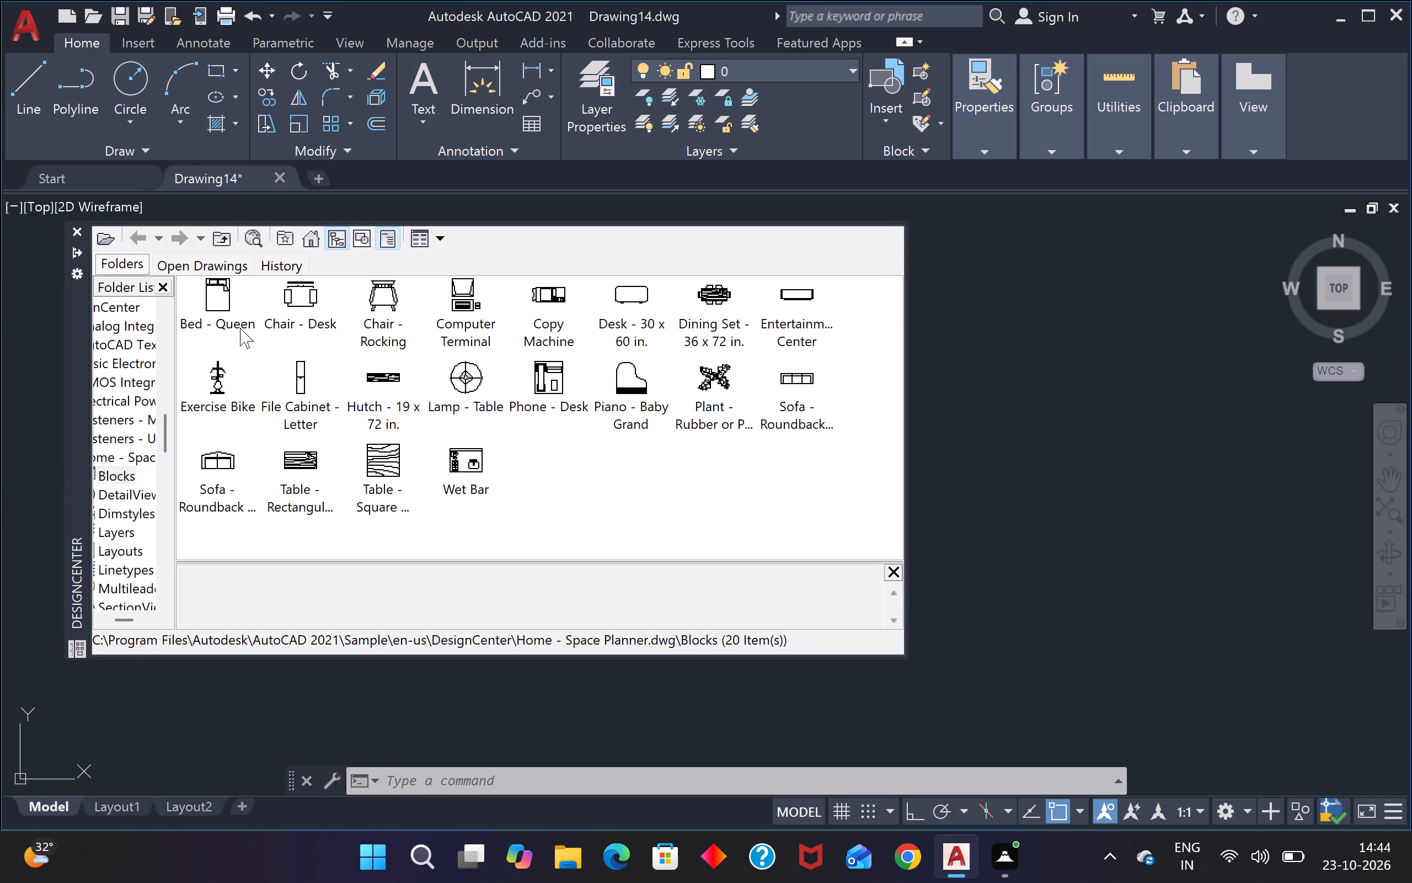
pyautogui.moveTo(228, 318); pyautogui.dragTo(979, 334)
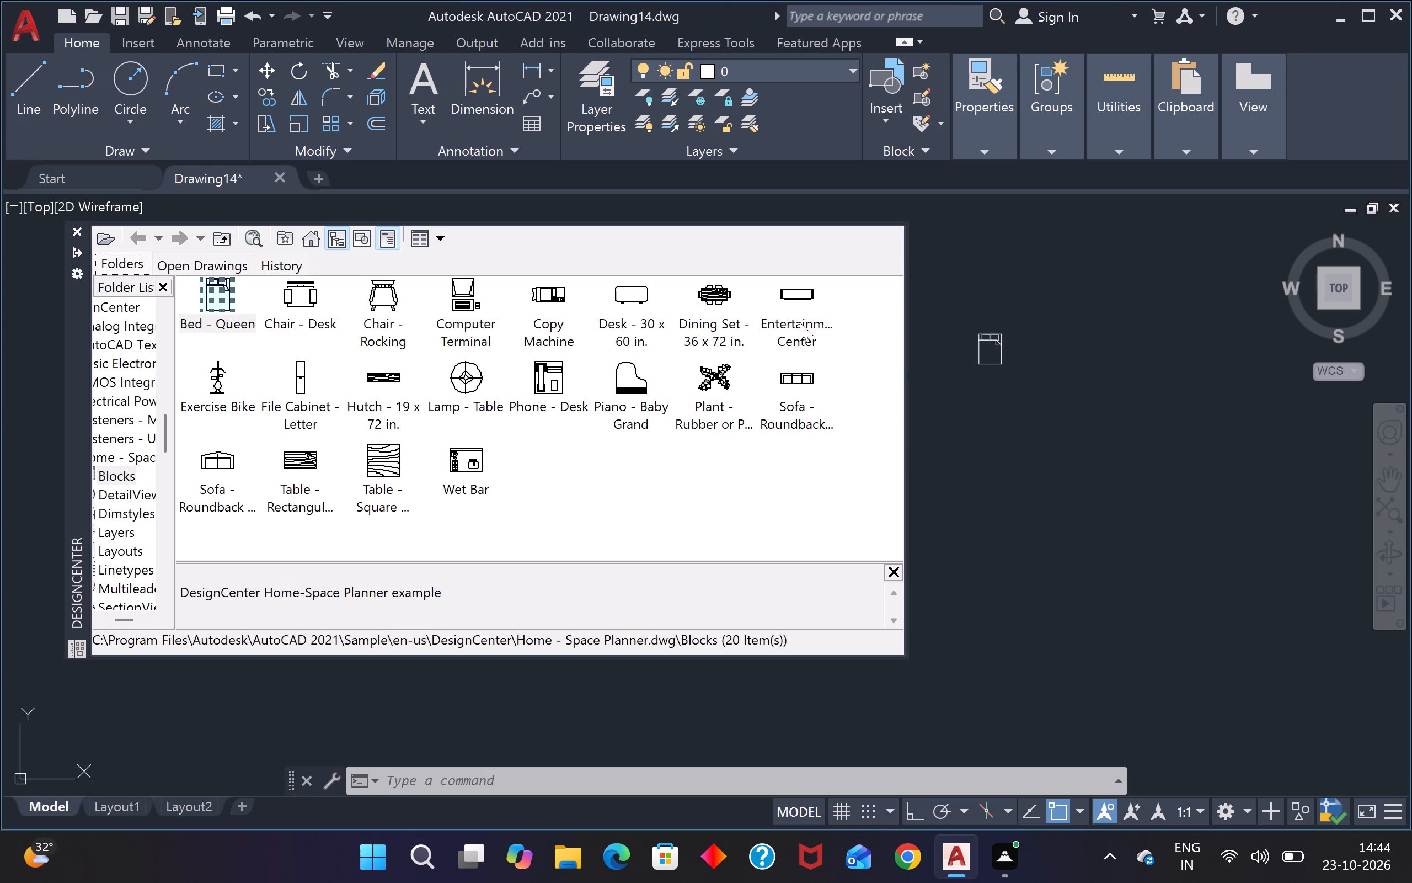
pyautogui.moveTo(724, 299); pyautogui.dragTo(1017, 421)
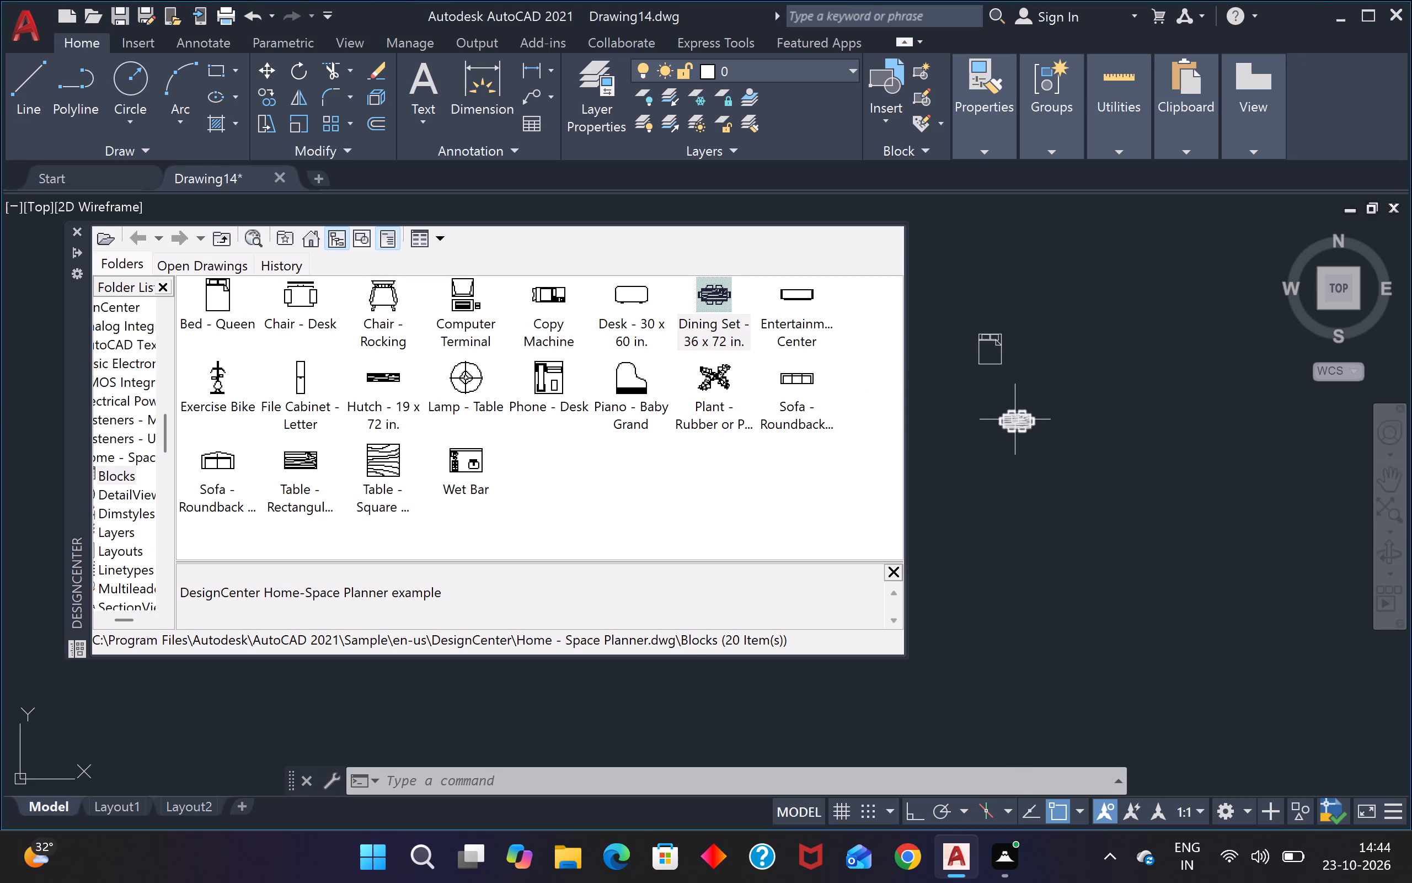
# Insert the Toilet - top block from House Designer.dwg below the dining set.
pyautogui.click(73, 446)
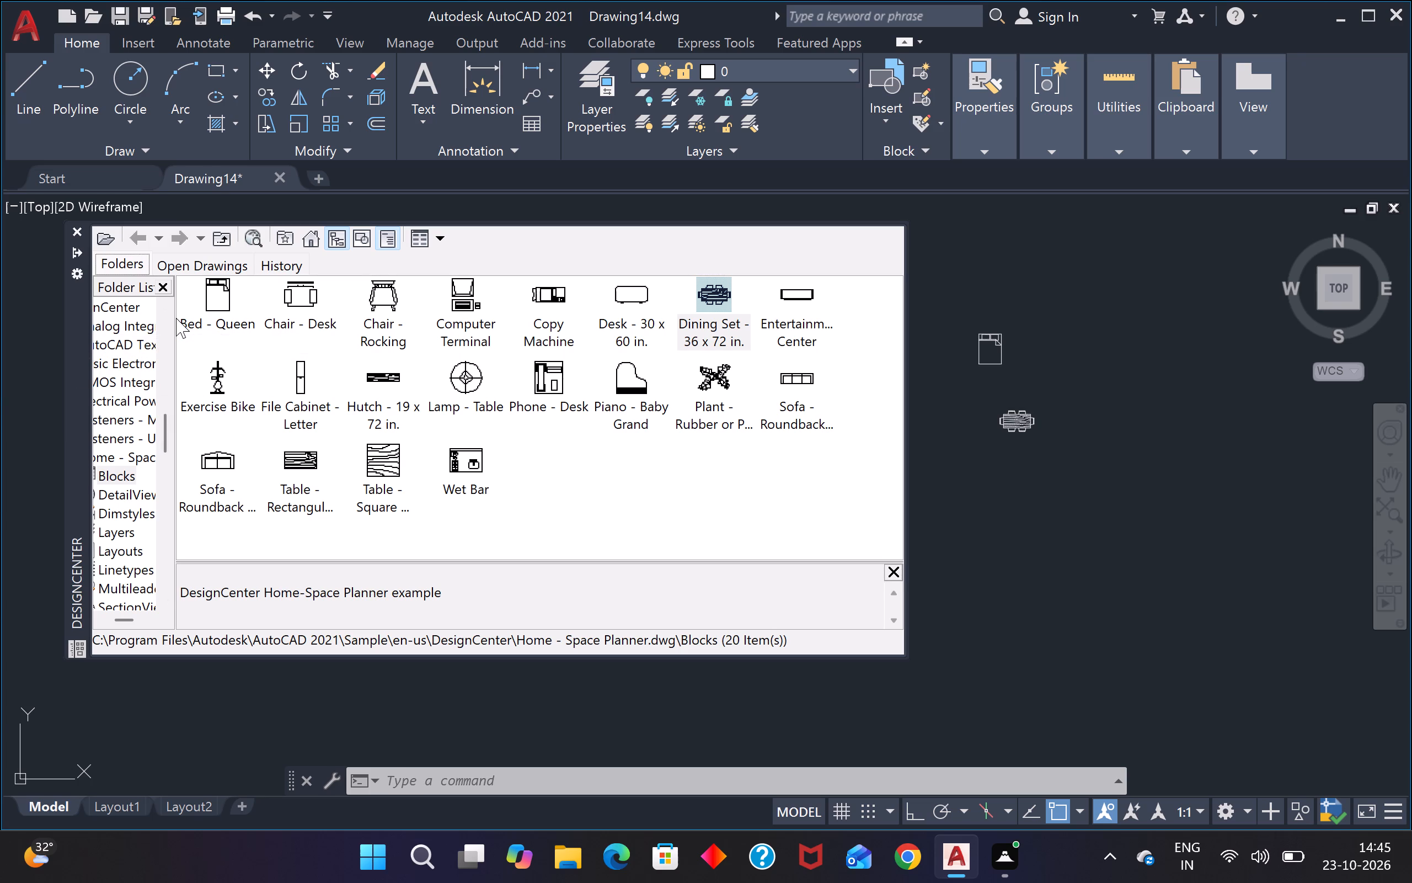
pyautogui.click(228, 246)
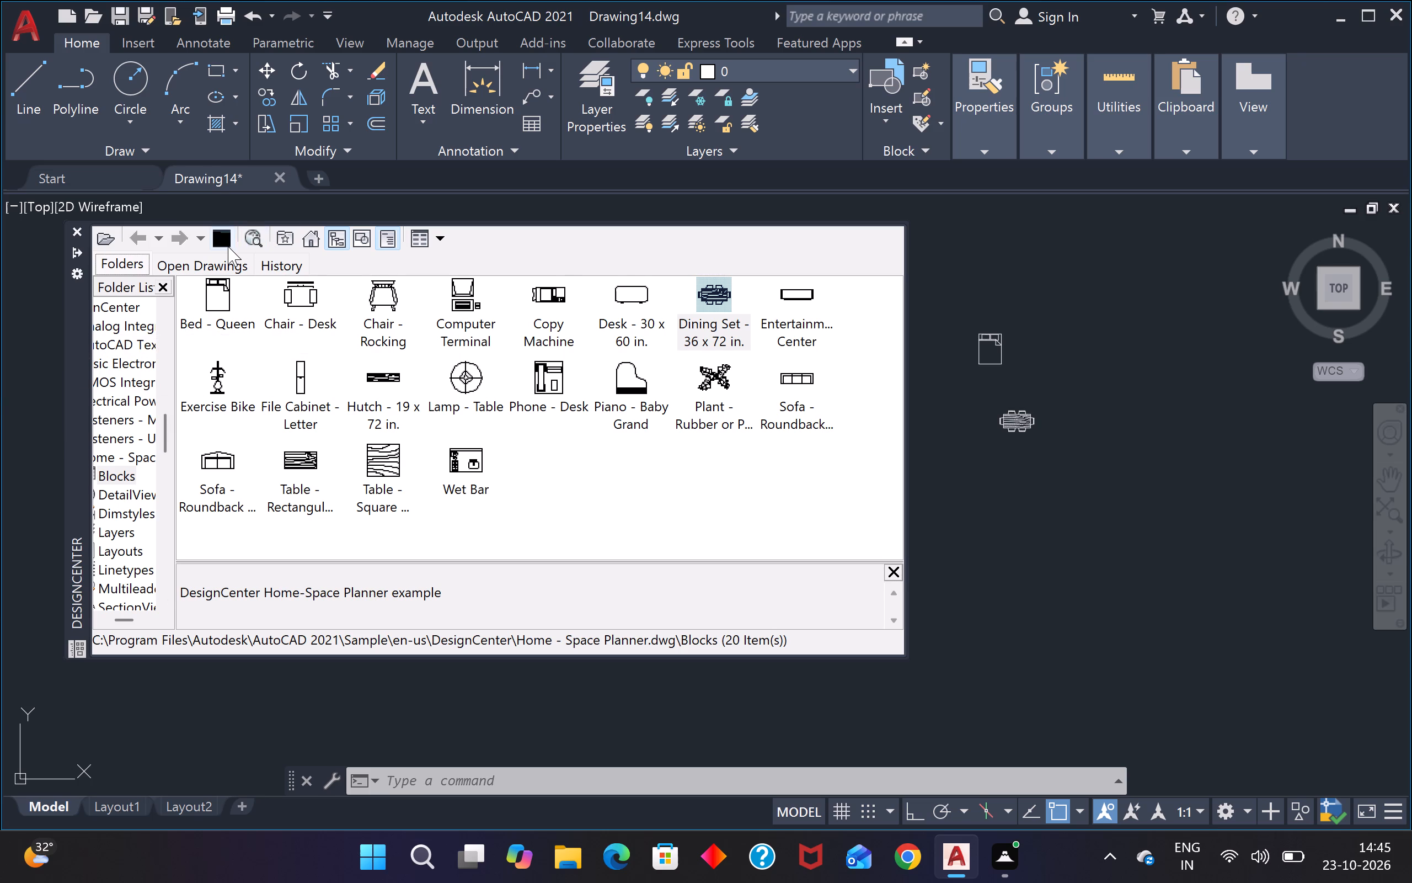
pyautogui.click(223, 245)
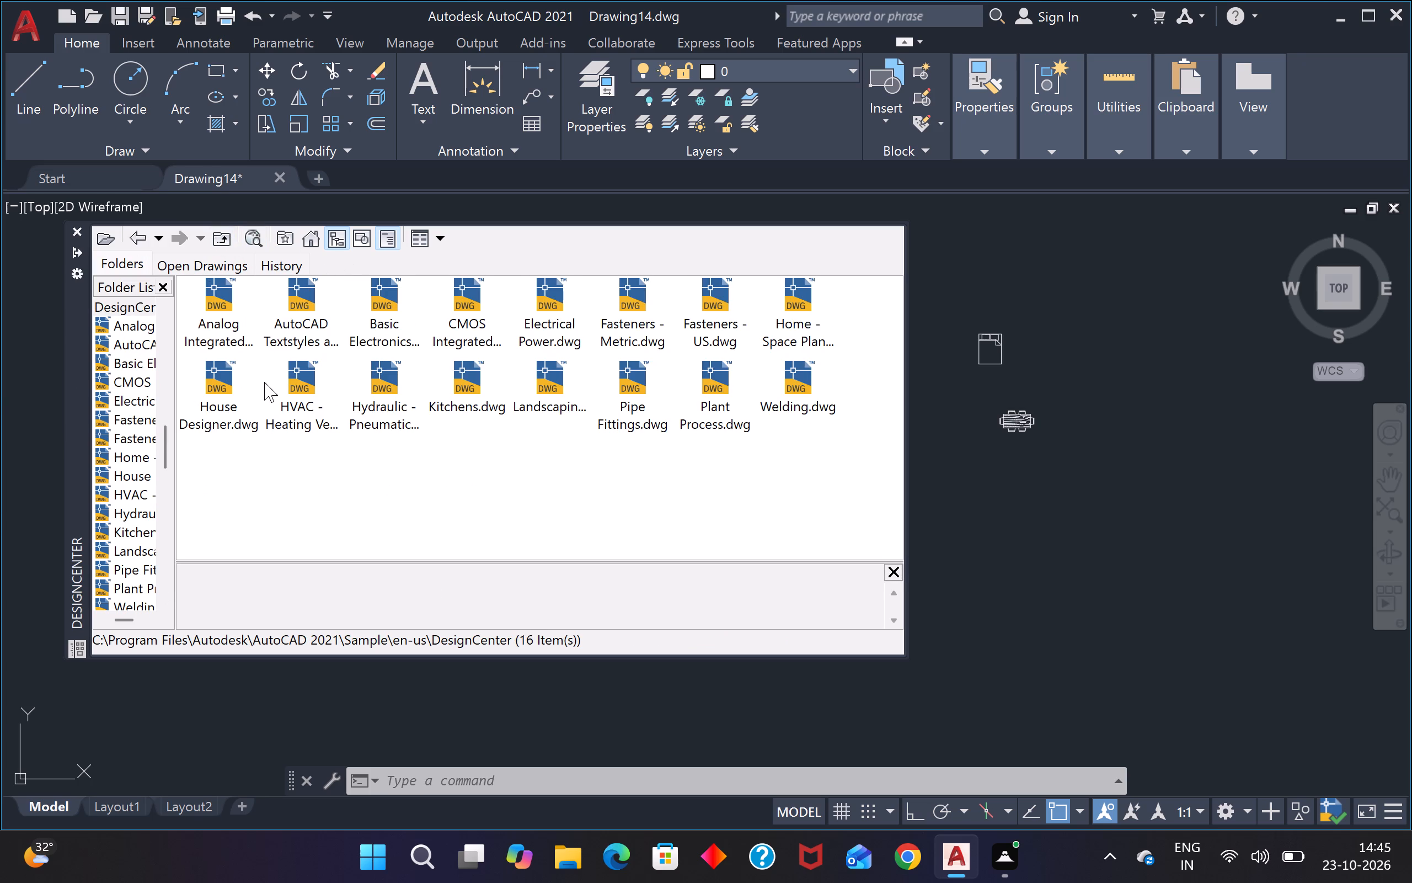
pyautogui.doubleClick(242, 379)
pyautogui.doubleClick(227, 380)
pyautogui.doubleClick(221, 302)
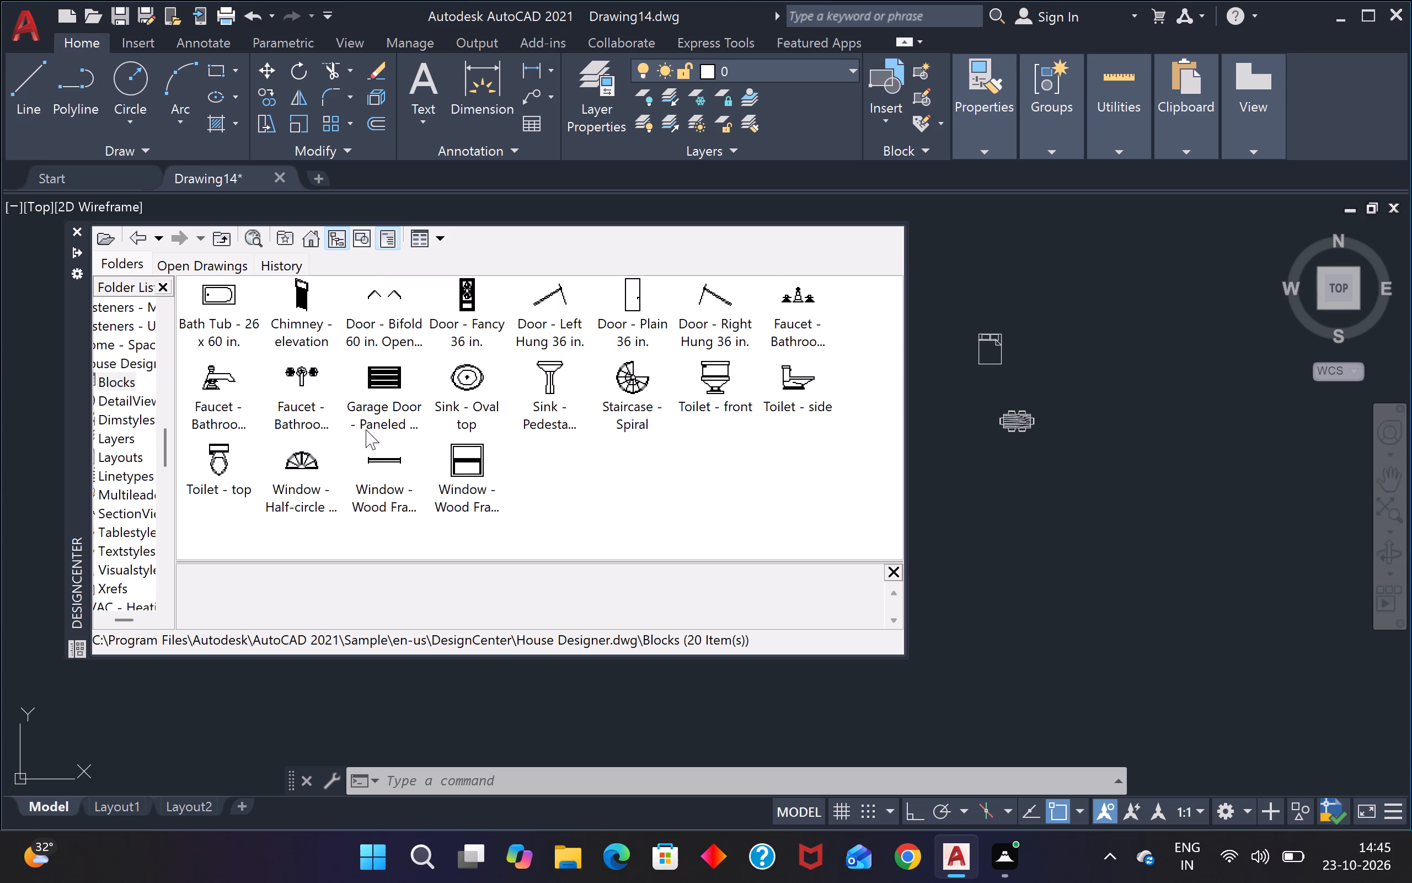
pyautogui.moveTo(220, 464); pyautogui.dragTo(986, 475)
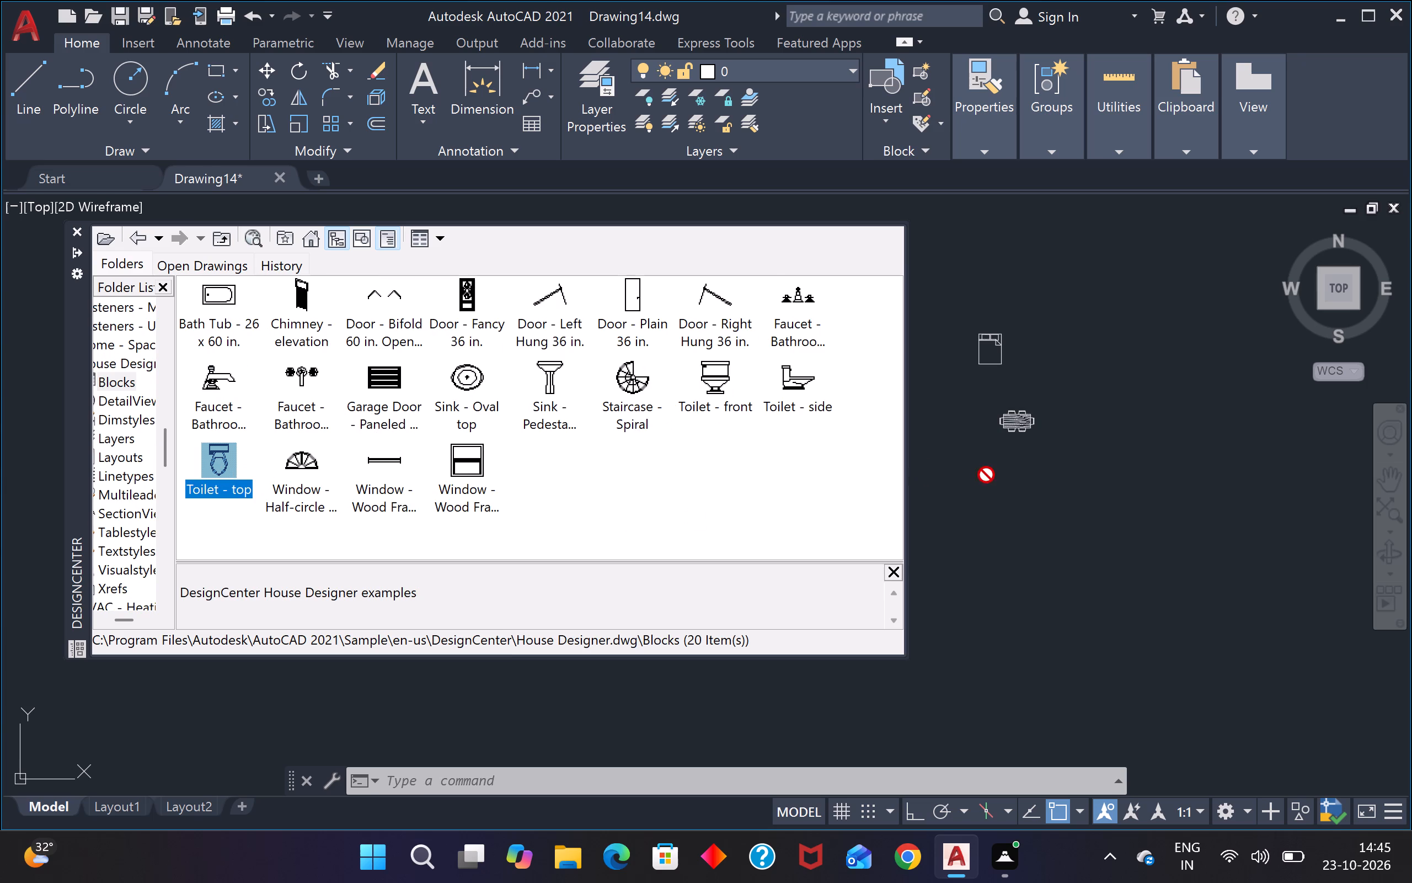
pyautogui.moveTo(986, 475); pyautogui.dragTo(988, 475)
# Insert the Sink - Oval top block beside the toilet and place the Faucet - Bathroom top block on it.
pyautogui.moveTo(476, 384); pyautogui.dragTo(1022, 466)
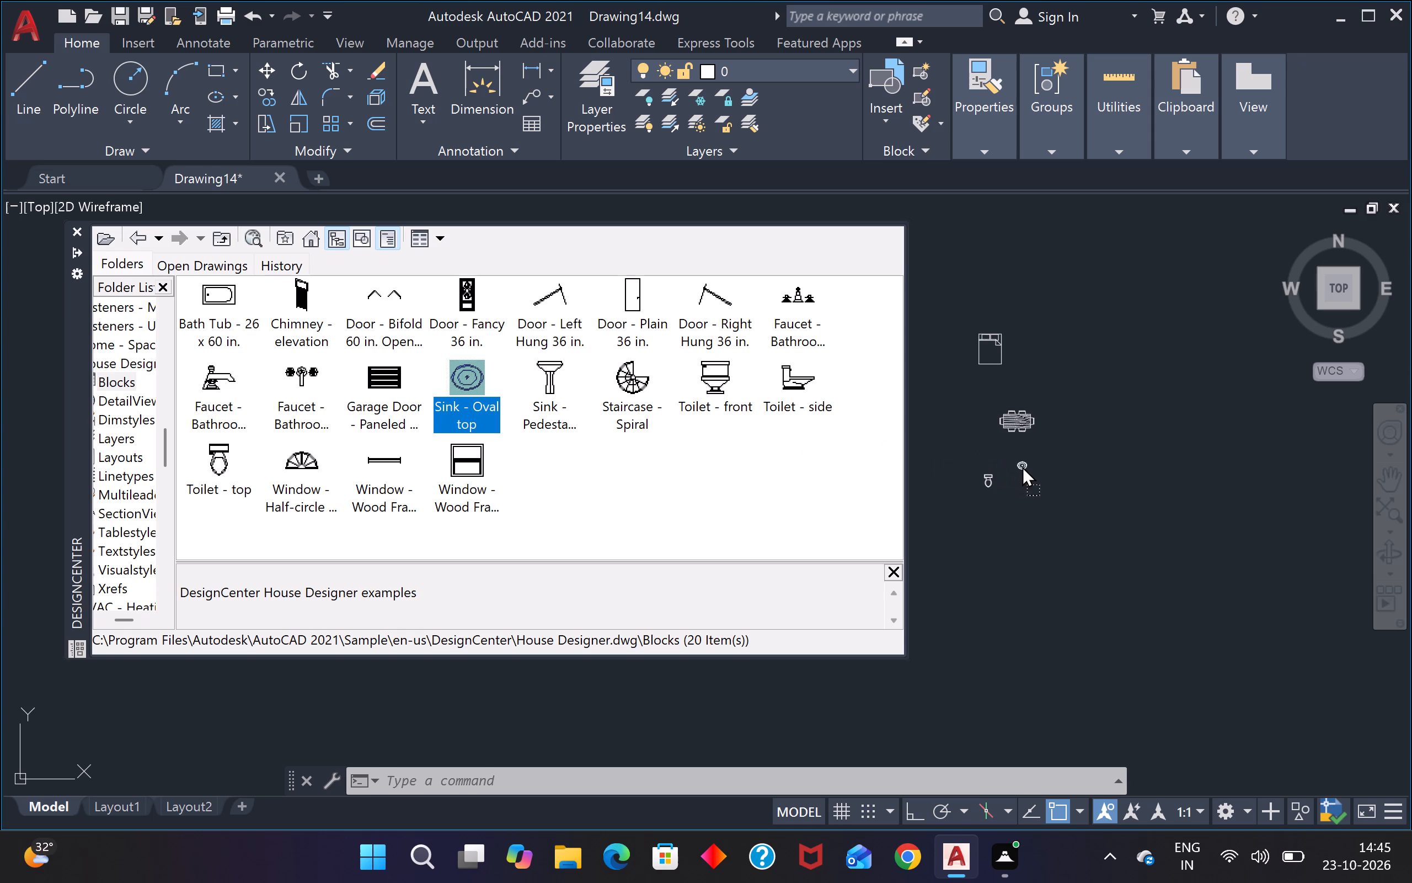
pyautogui.moveTo(1022, 466); pyautogui.dragTo(1022, 466)
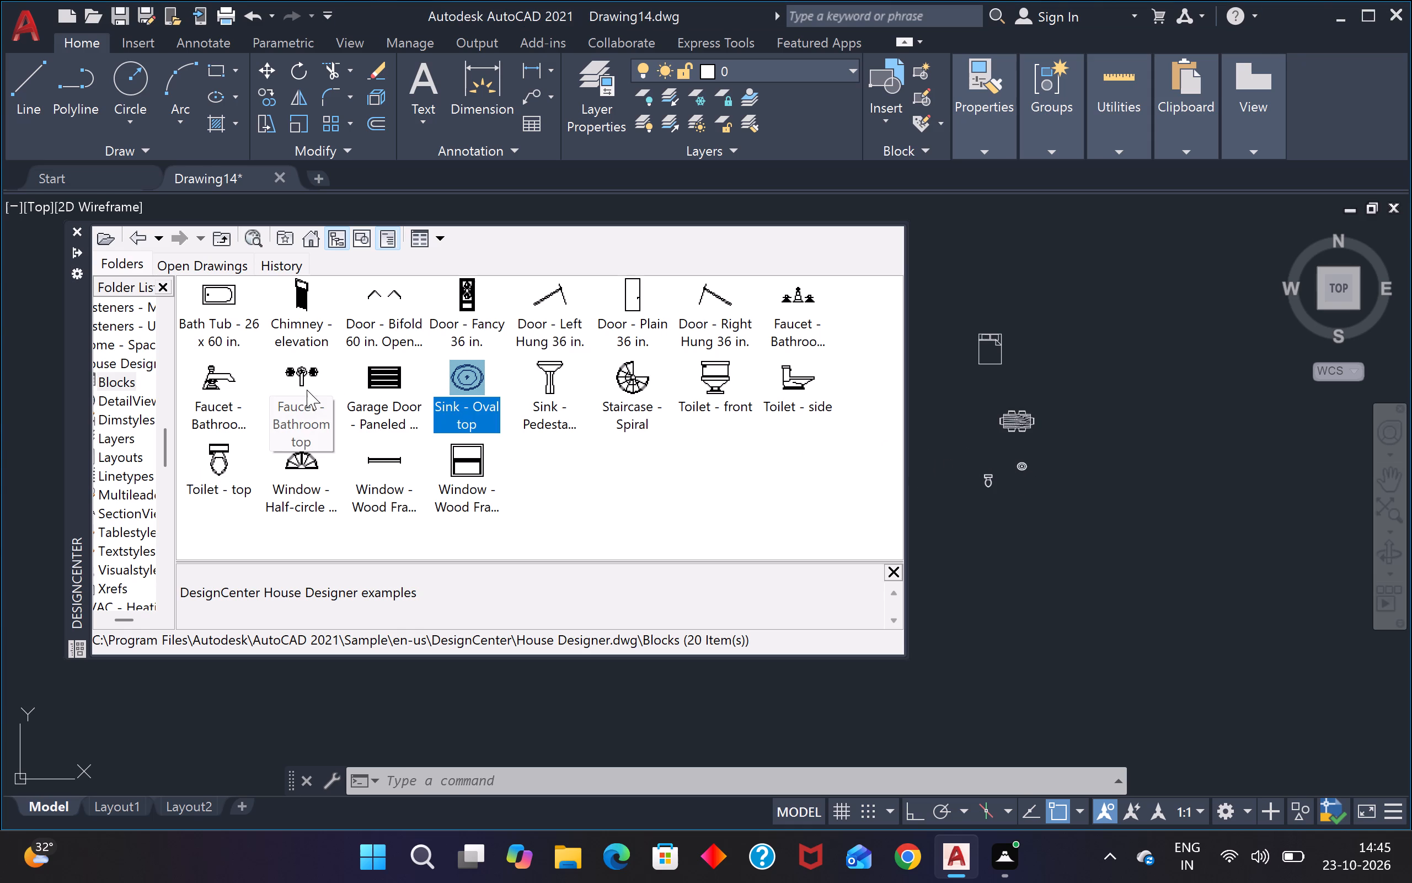
pyautogui.moveTo(295, 380); pyautogui.dragTo(1038, 489)
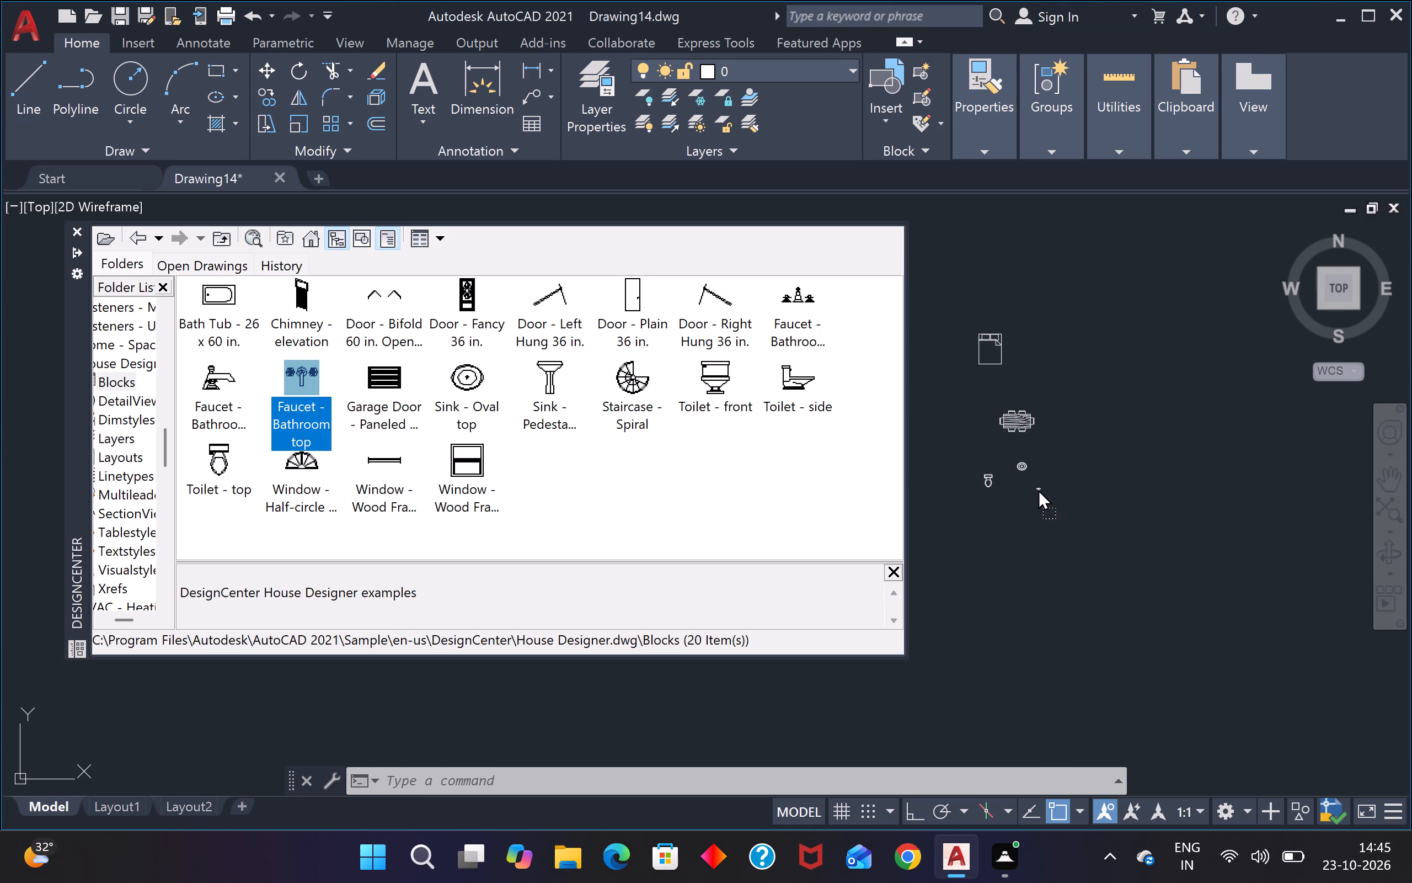
pyautogui.moveTo(1038, 489); pyautogui.dragTo(1023, 460)
pyautogui.scroll(3, 1030, 460)
pyautogui.moveTo(1023, 460); pyautogui.dragTo(1014, 468)
pyautogui.scroll(3, 1023, 460)
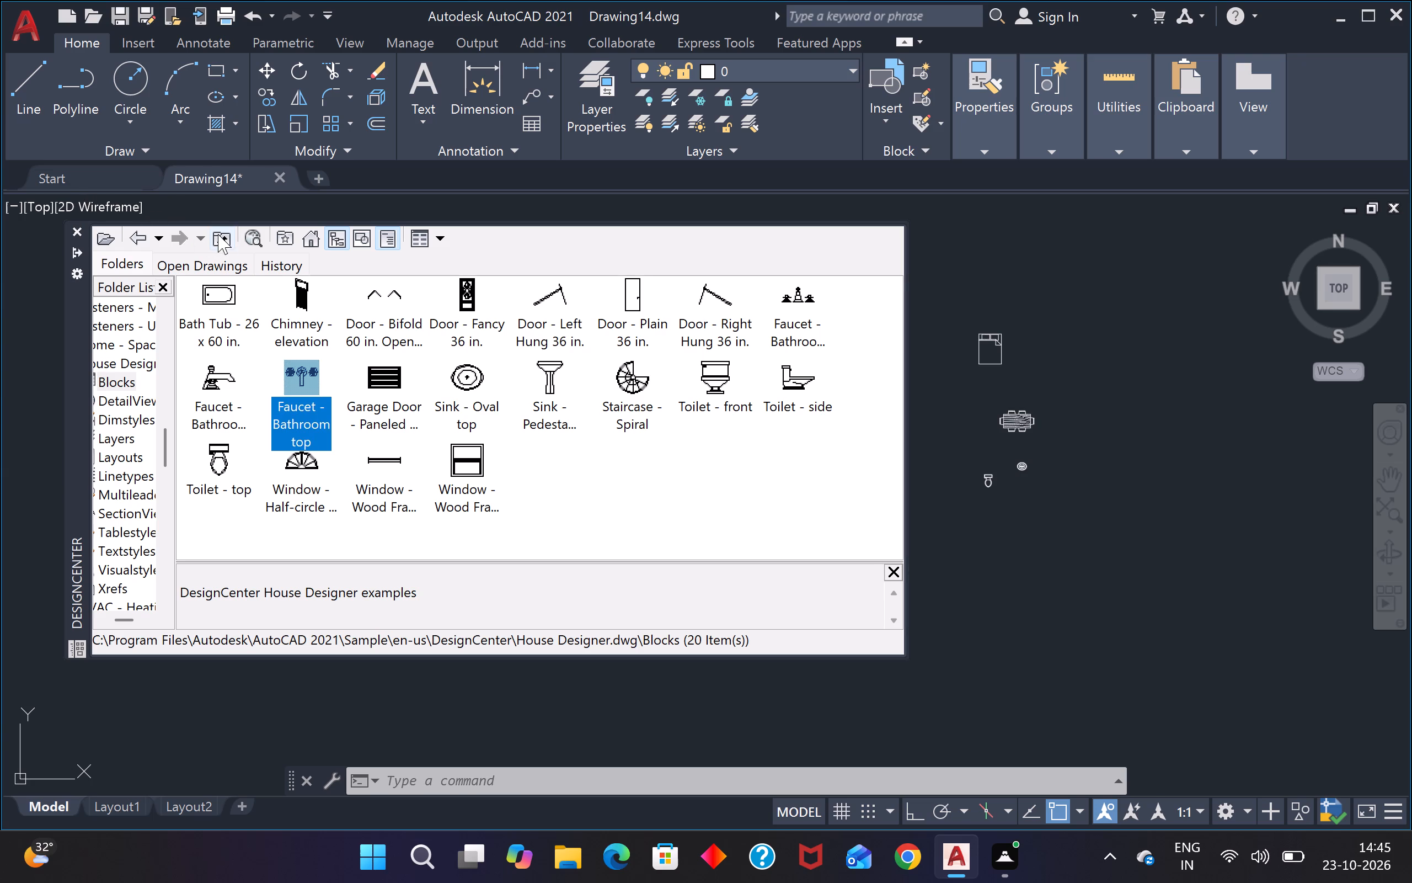
# Insert the Range-Oven - 30 in top and Sink-double - 36 in top blocks from Kitchens.dwg below the toilet and oval sink.
pyautogui.click(215, 232)
pyautogui.click(215, 232)
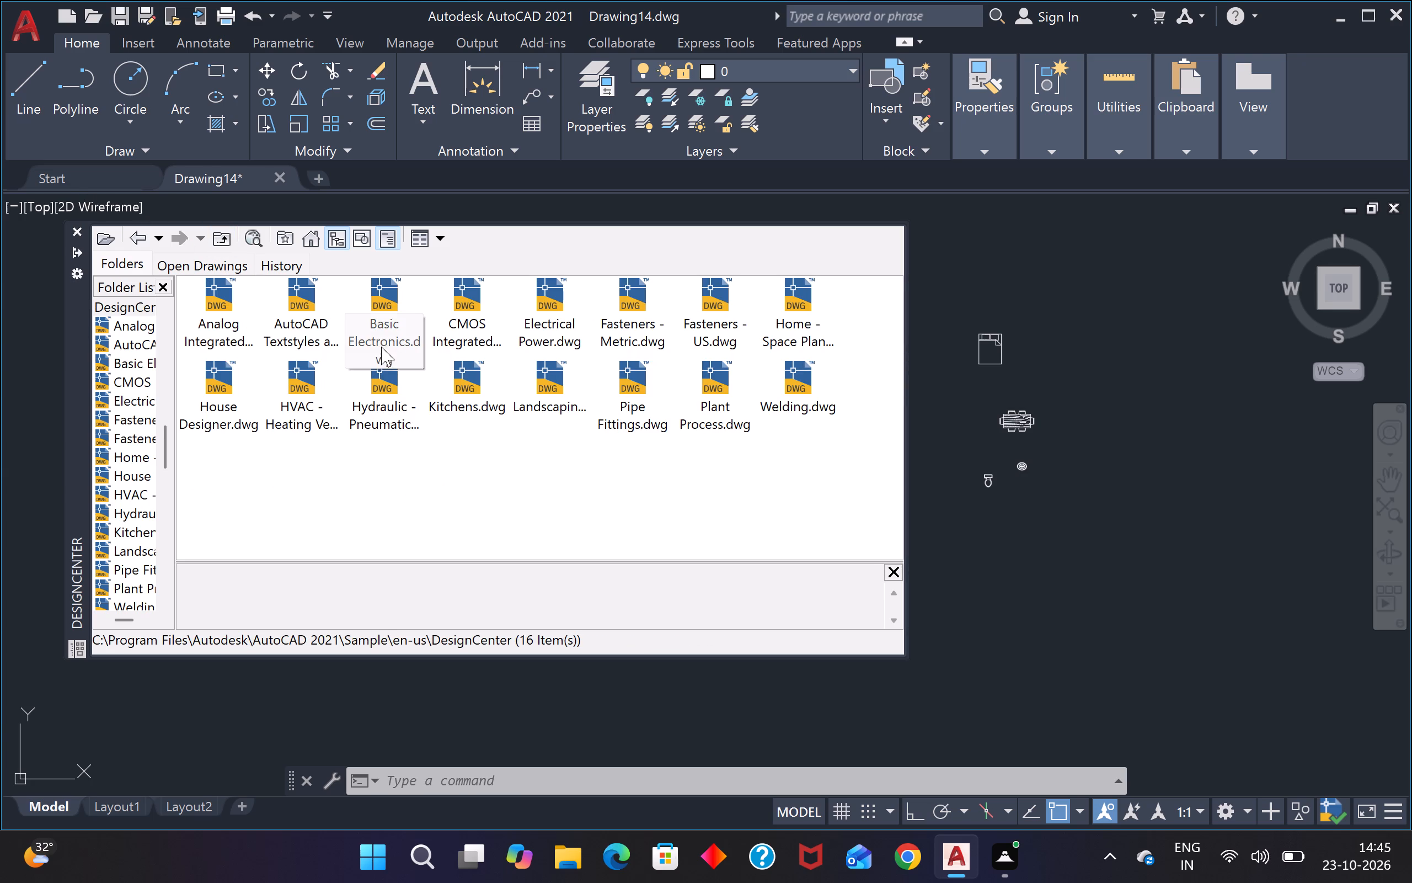
pyautogui.doubleClick(467, 384)
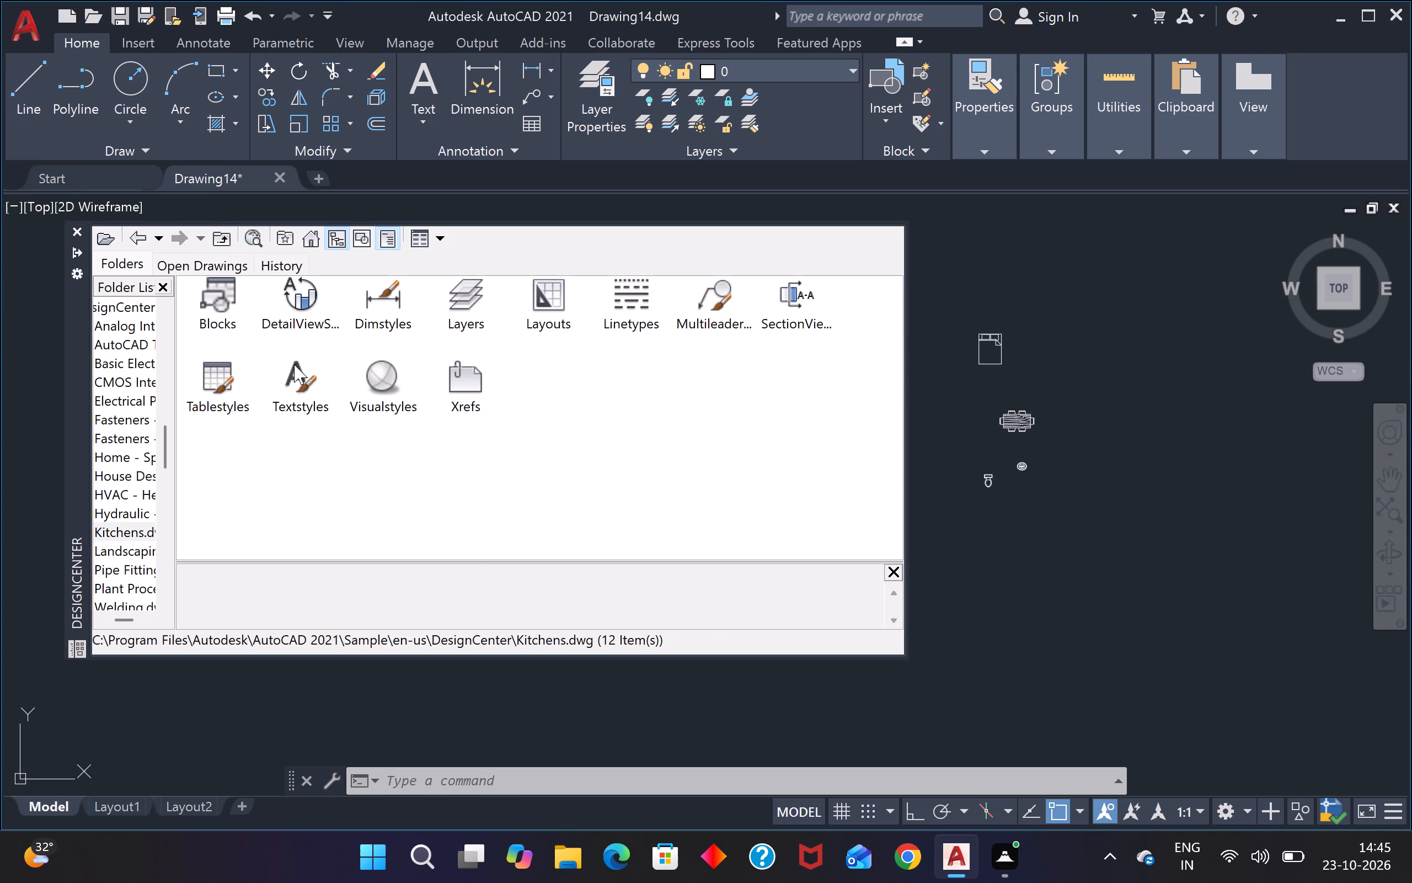
pyautogui.doubleClick(229, 301)
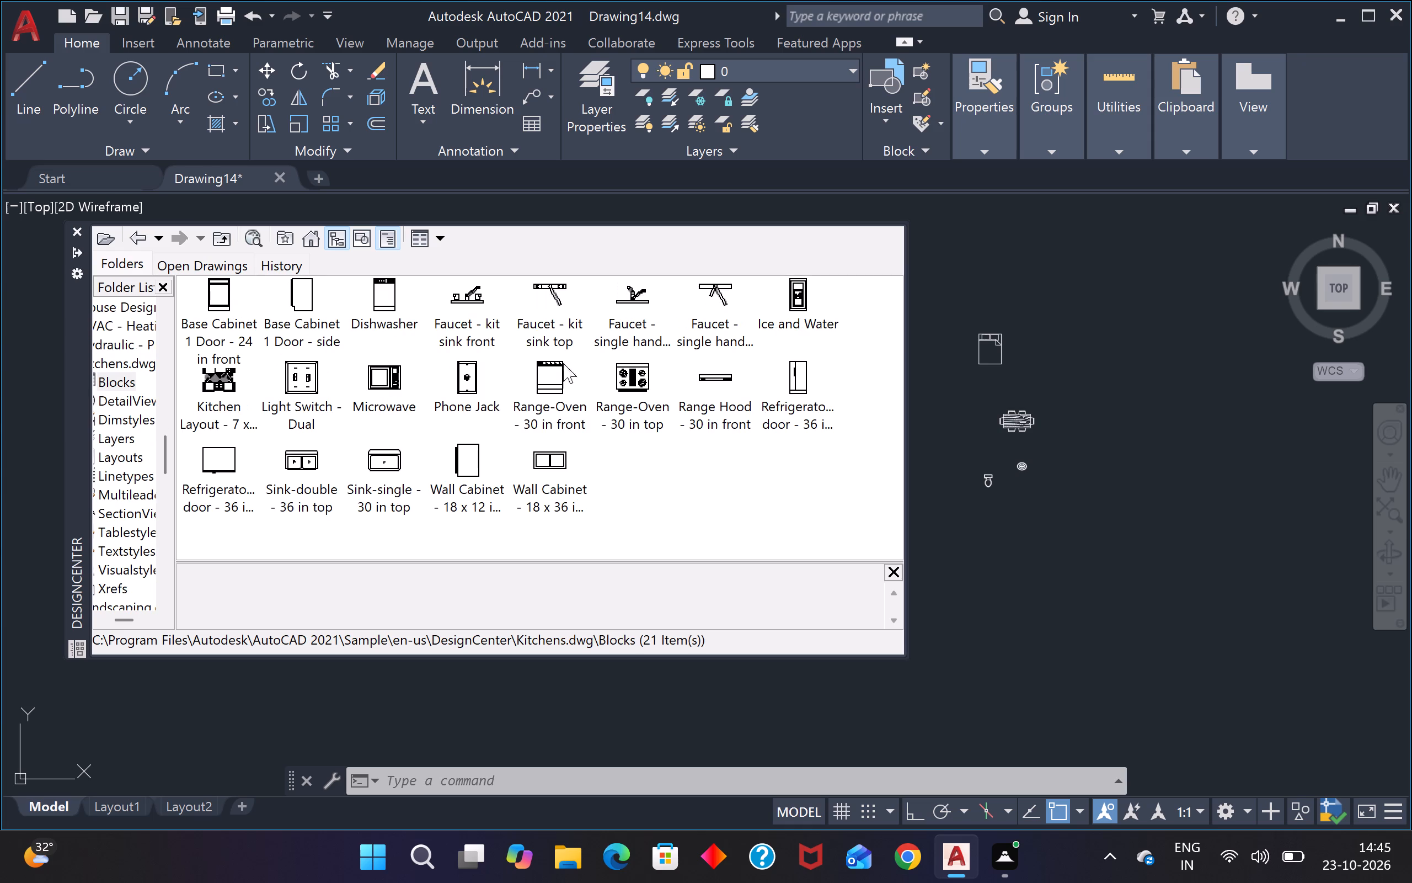
pyautogui.moveTo(630, 386); pyautogui.dragTo(1037, 499)
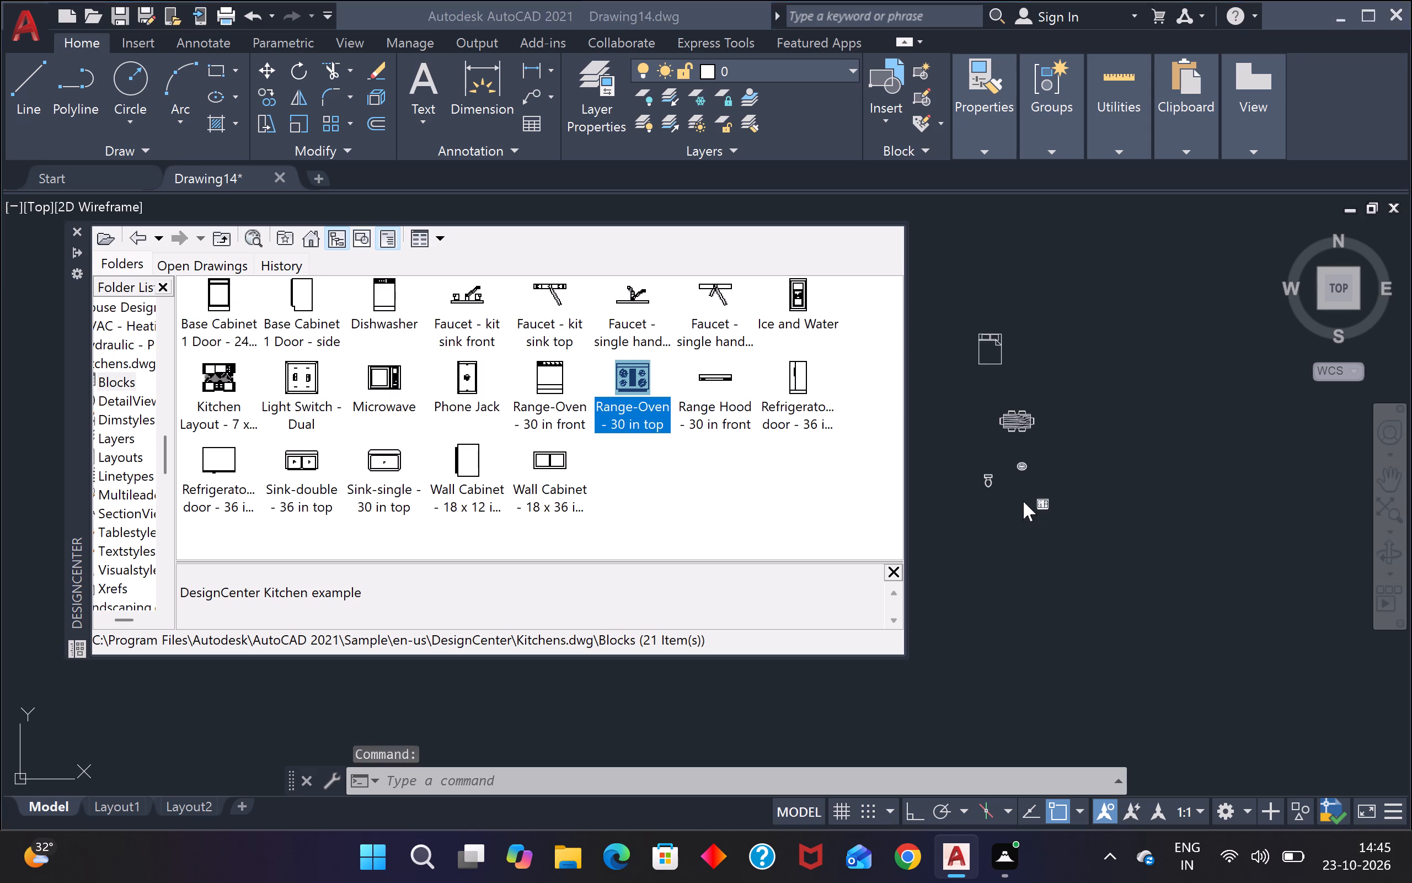
pyautogui.moveTo(297, 462); pyautogui.dragTo(589, 508)
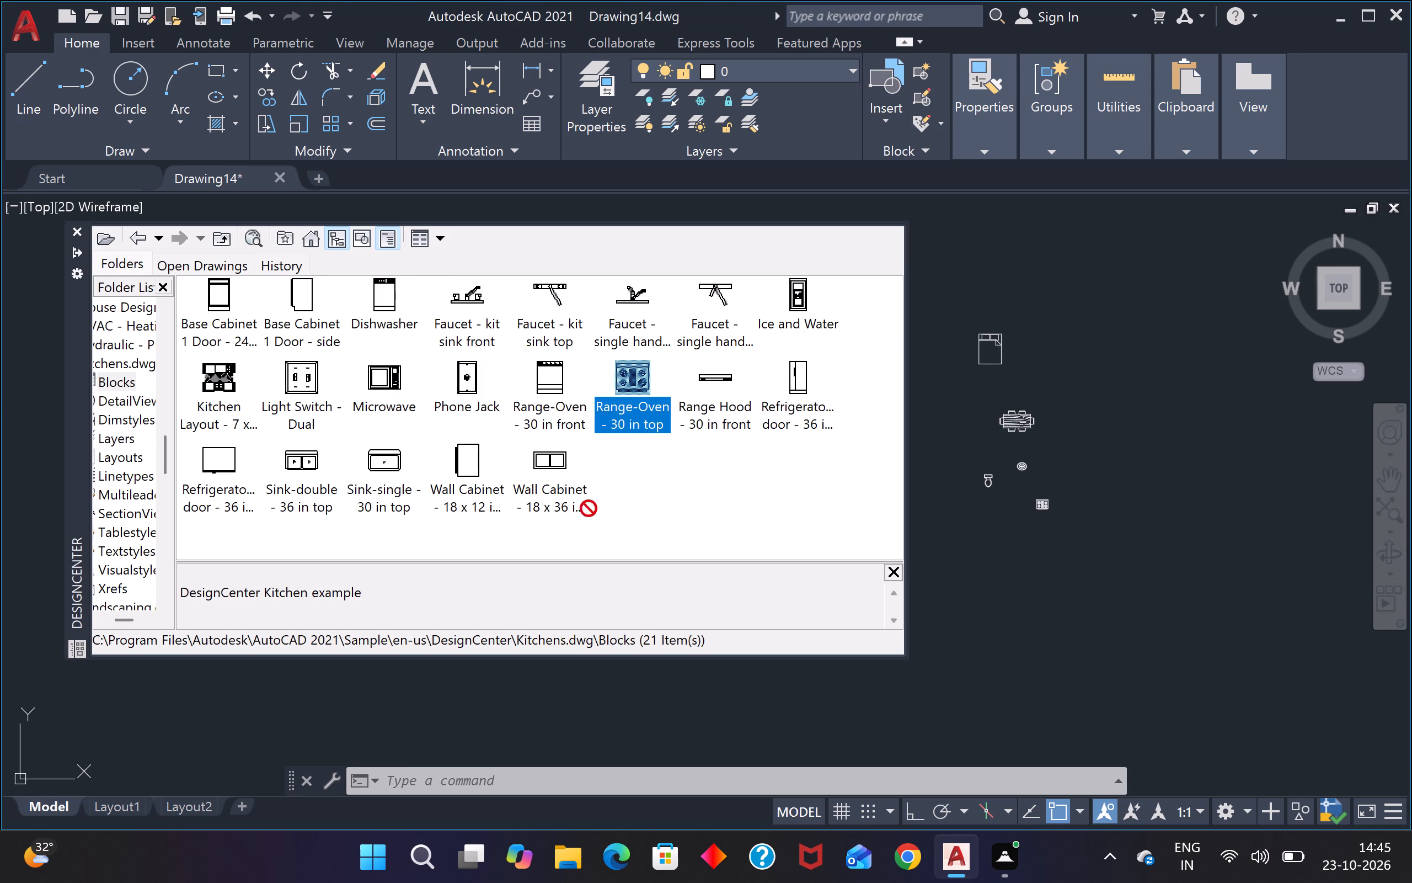
pyautogui.moveTo(589, 508); pyautogui.dragTo(1015, 502)
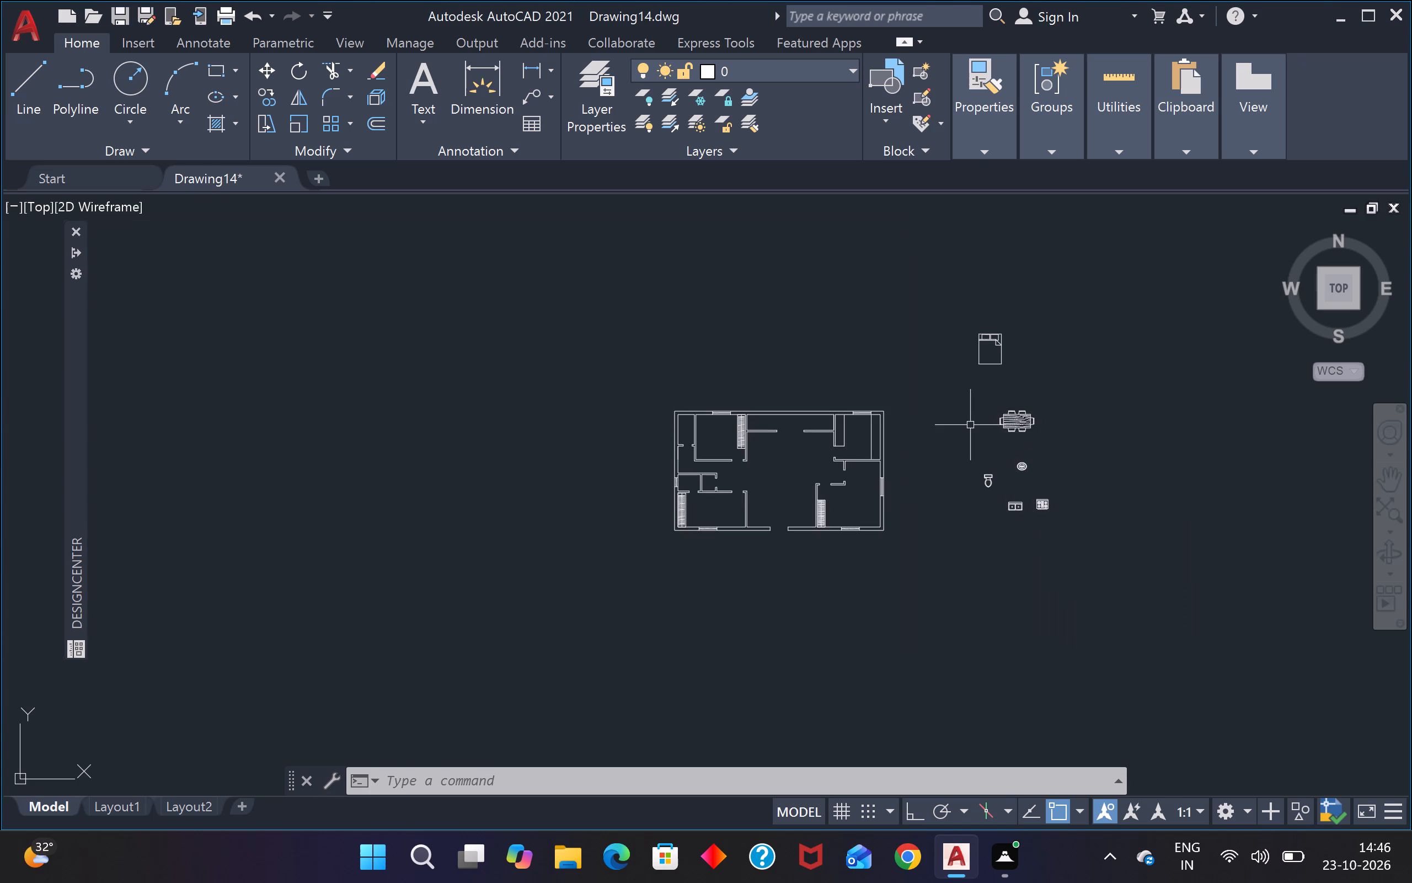
# Rotate the toilet block 90° counterclockwise with Ortho on so its bowl points right.
pyautogui.scroll(2, 984, 429)
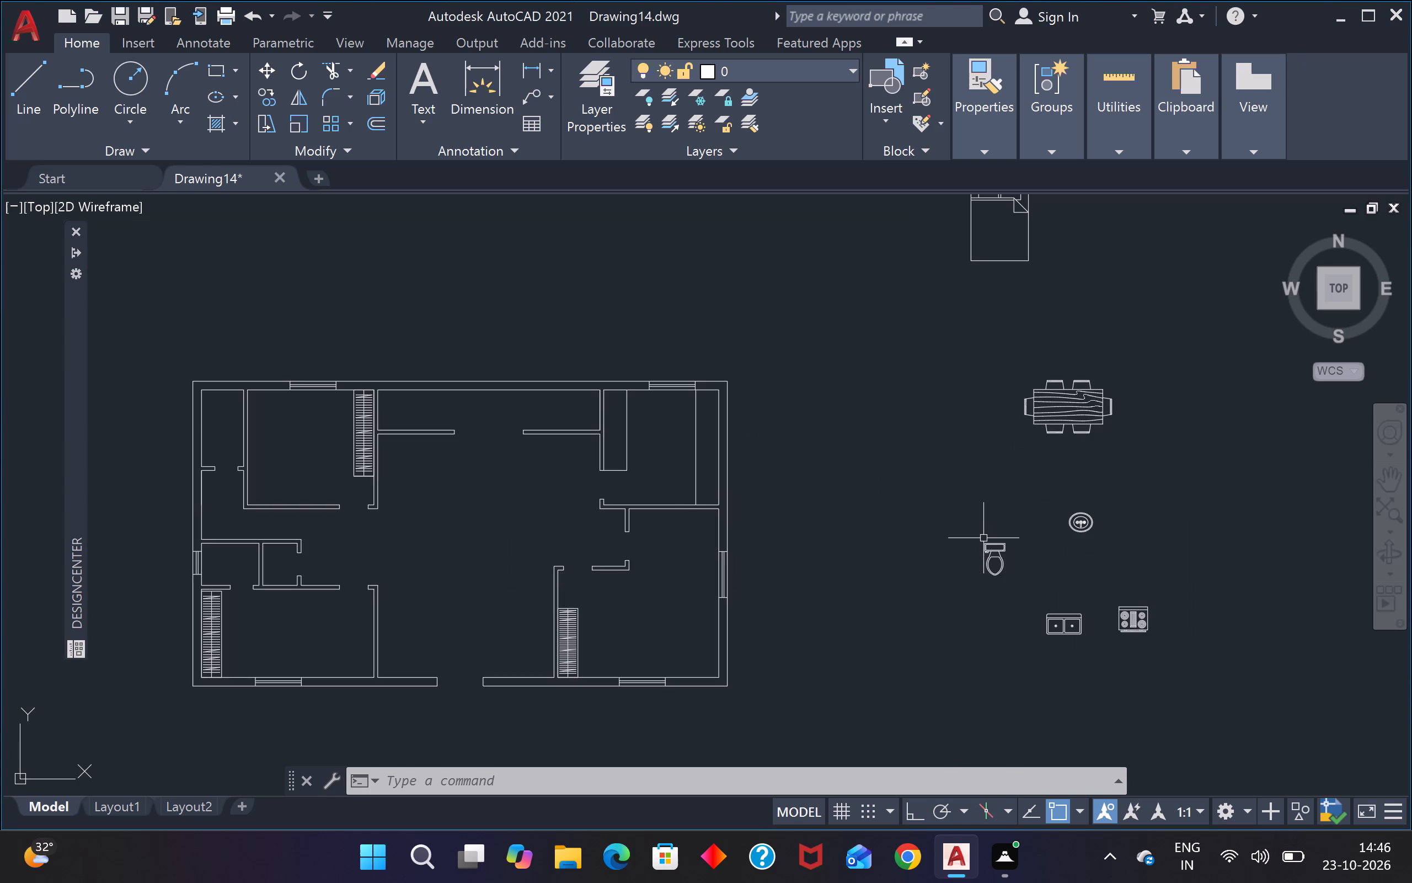
pyautogui.scroll(1, 984, 558)
pyautogui.click(1024, 512)
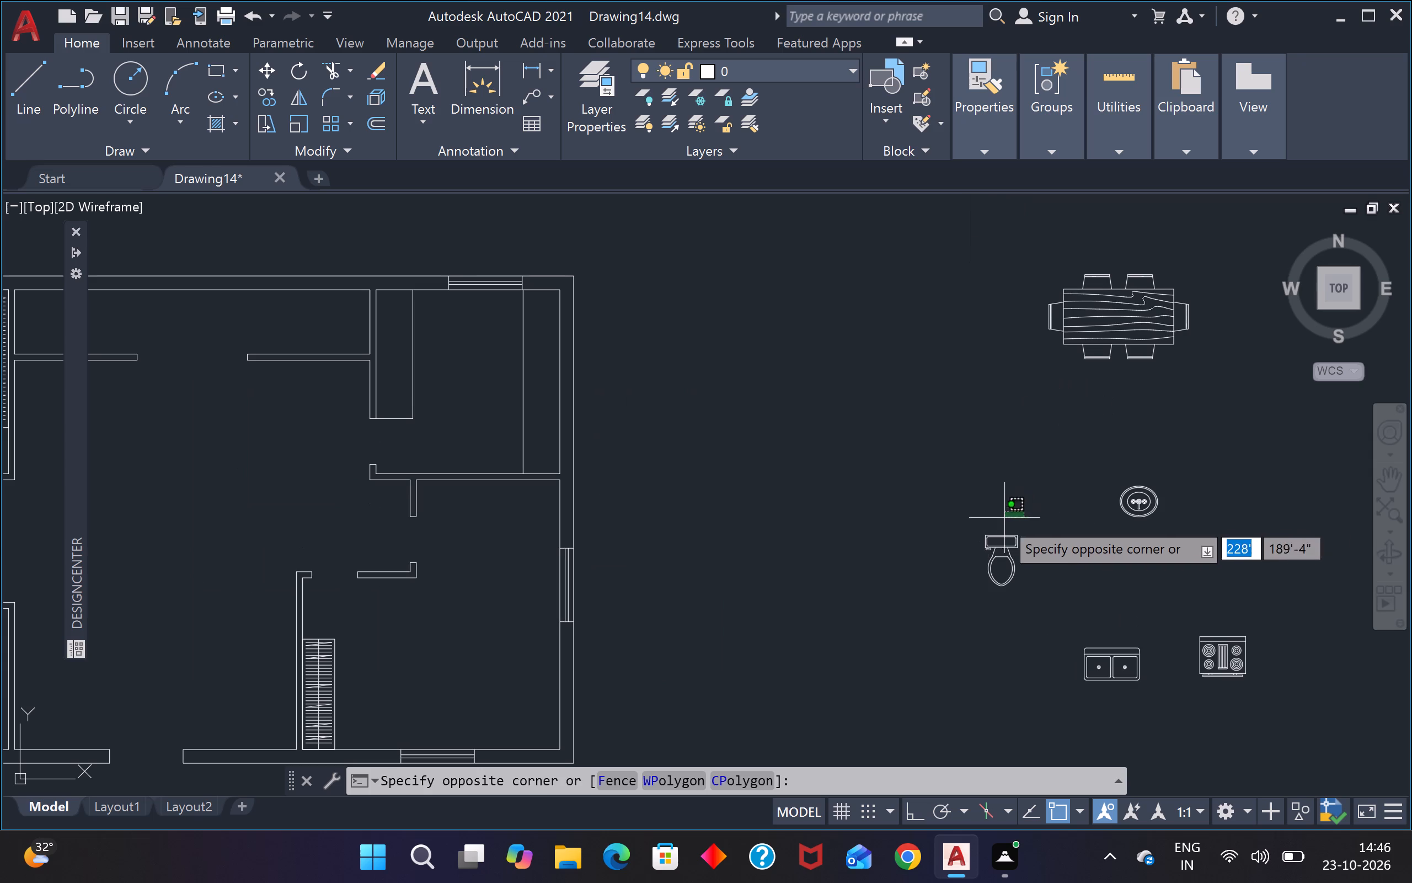
pyautogui.click(975, 541)
pyautogui.press('r')
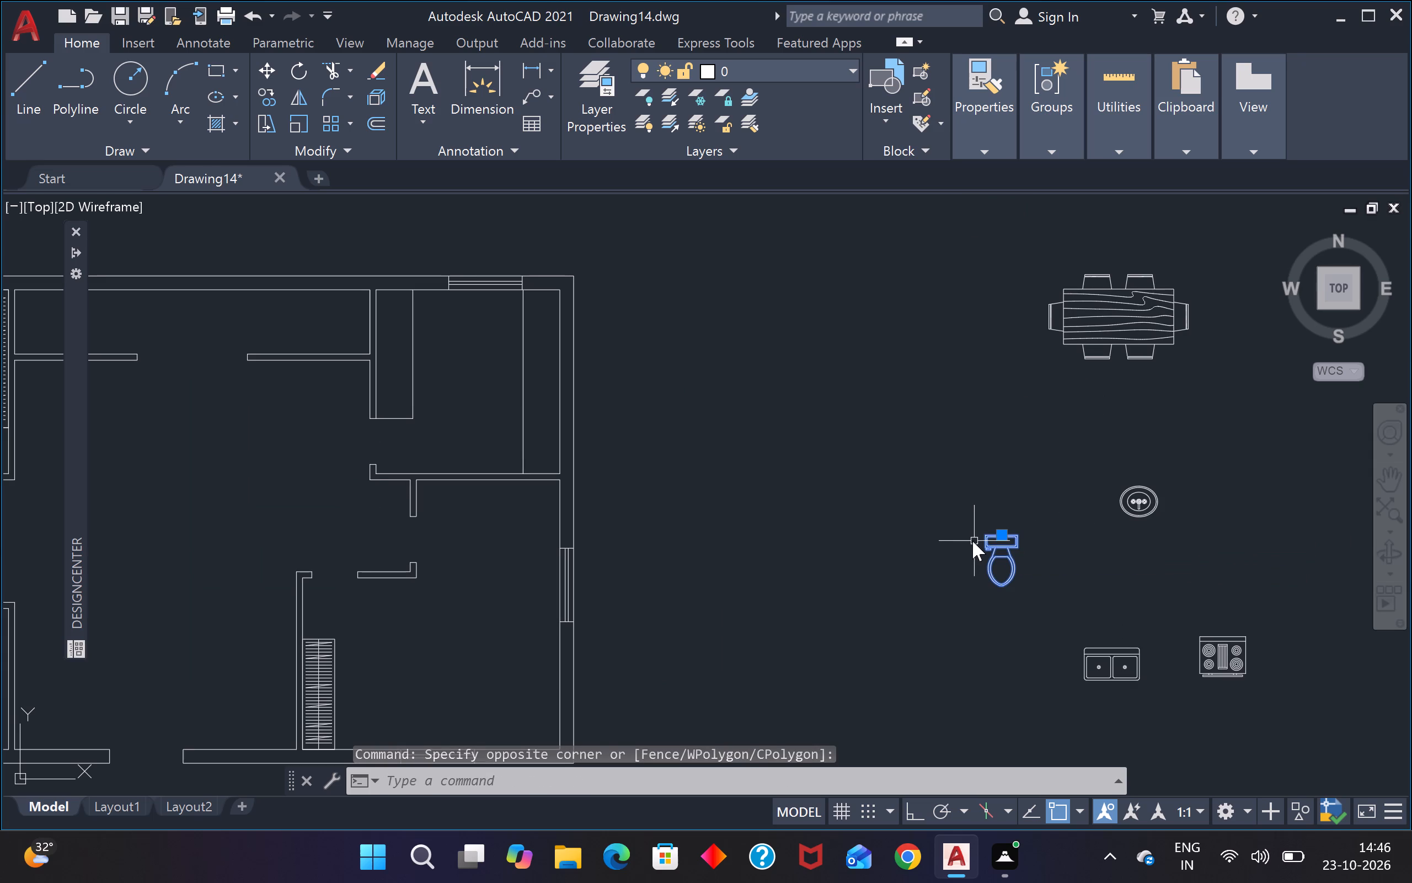
pyautogui.press('o')
pyautogui.press('Return')
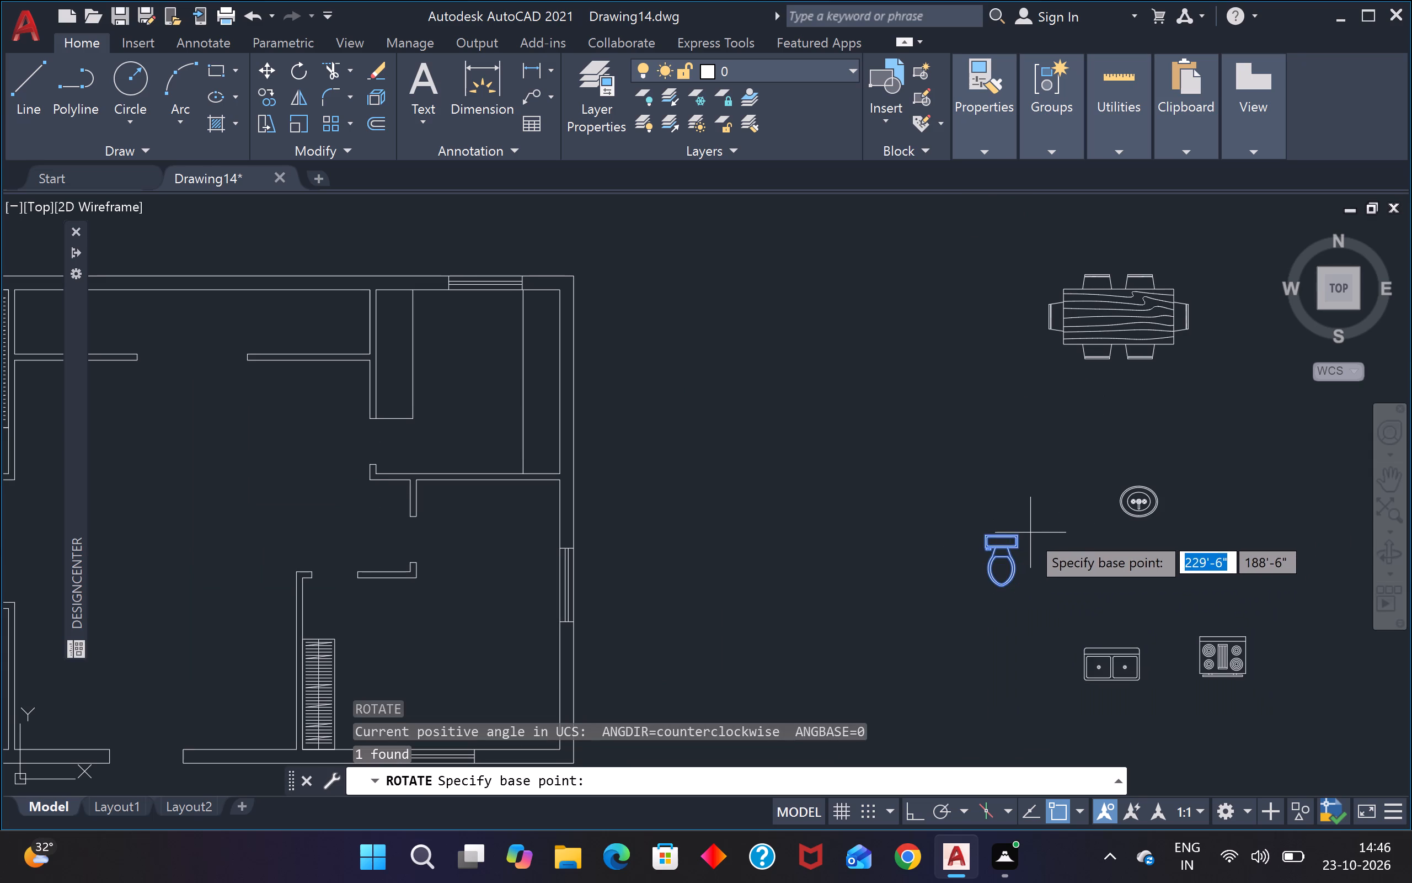
pyautogui.click(1016, 533)
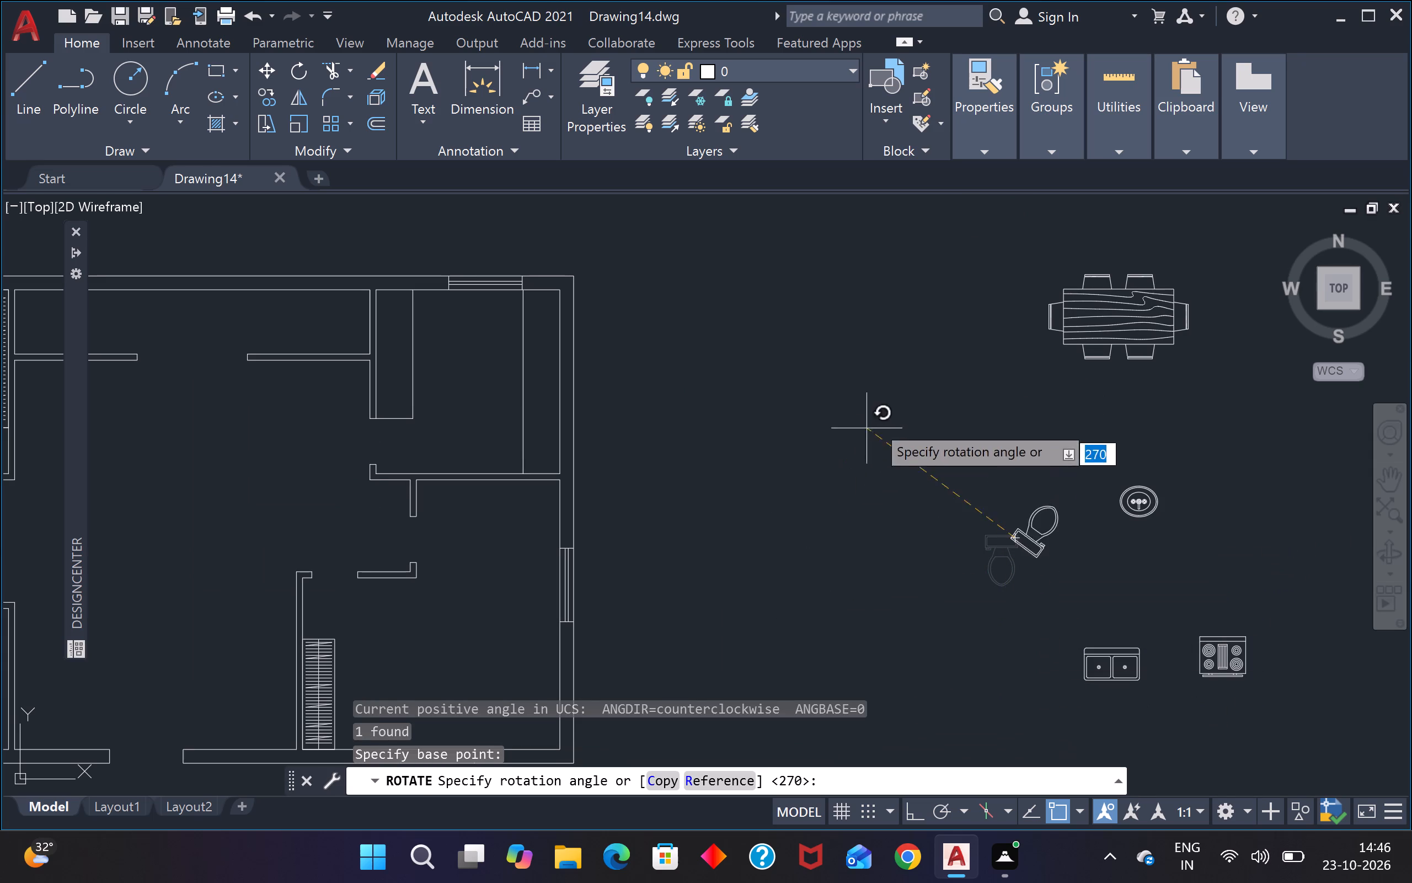
pyautogui.press('F8')
pyautogui.click(936, 402)
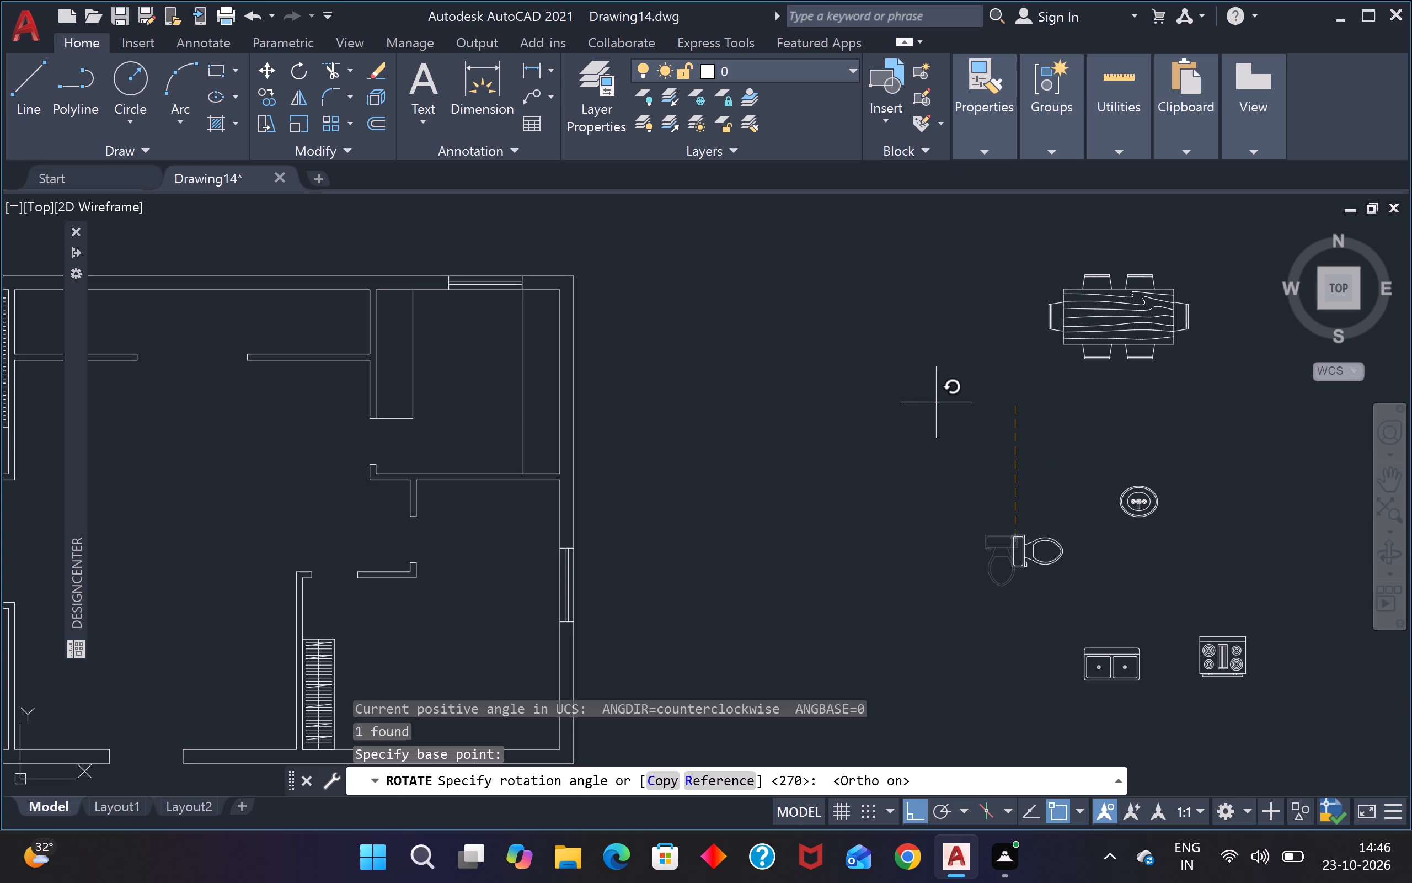
# With Ortho off, copy the rotated toilet by its tank's back edge to the outer left wall of the small upper-left room.
pyautogui.click(1038, 514)
pyautogui.click(1000, 575)
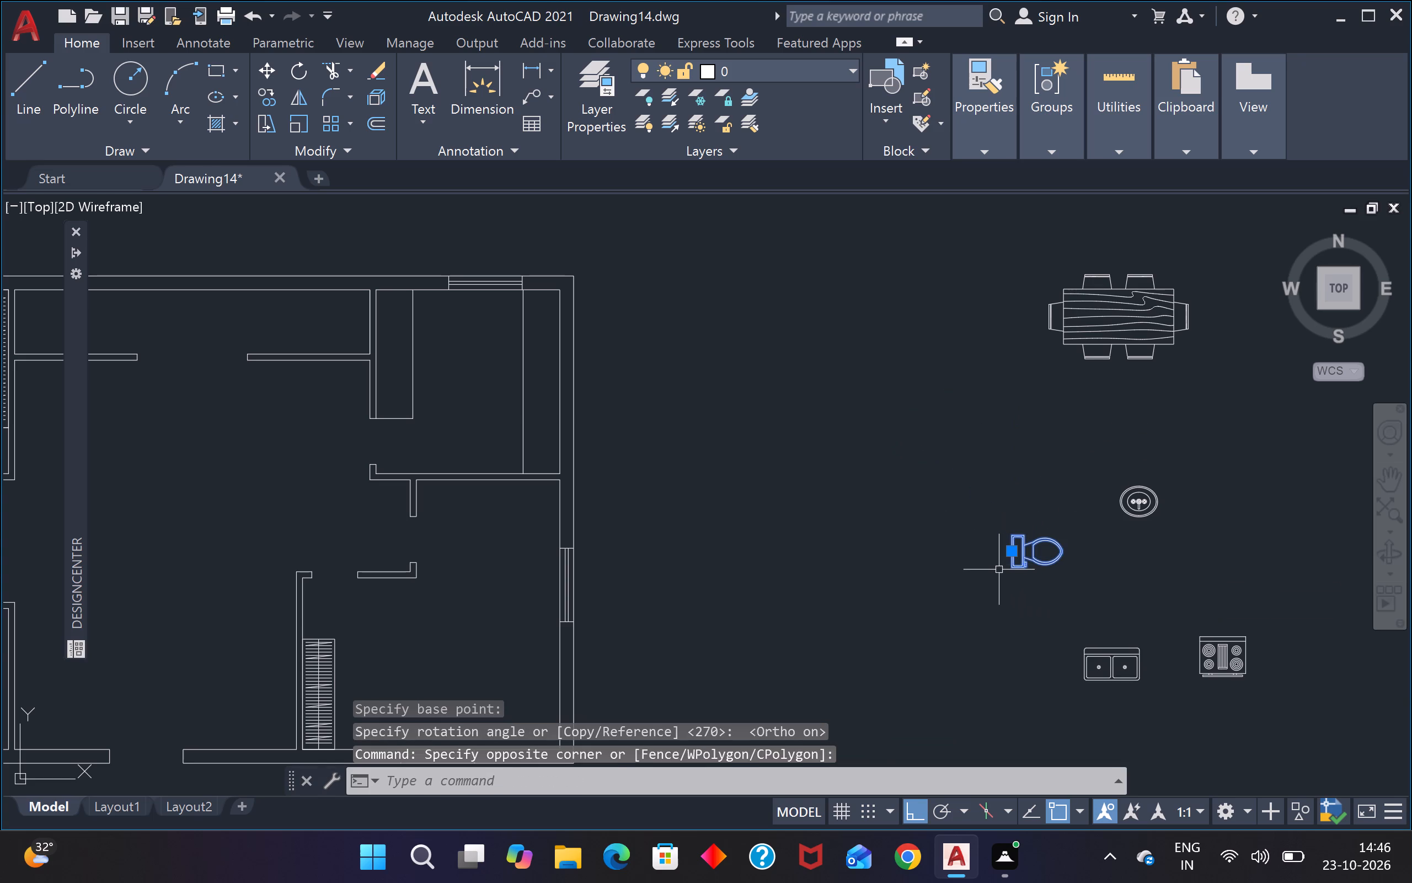
pyautogui.press('F8')
pyautogui.write('co')
pyautogui.press('Return')
pyautogui.scroll(3, 983, 566)
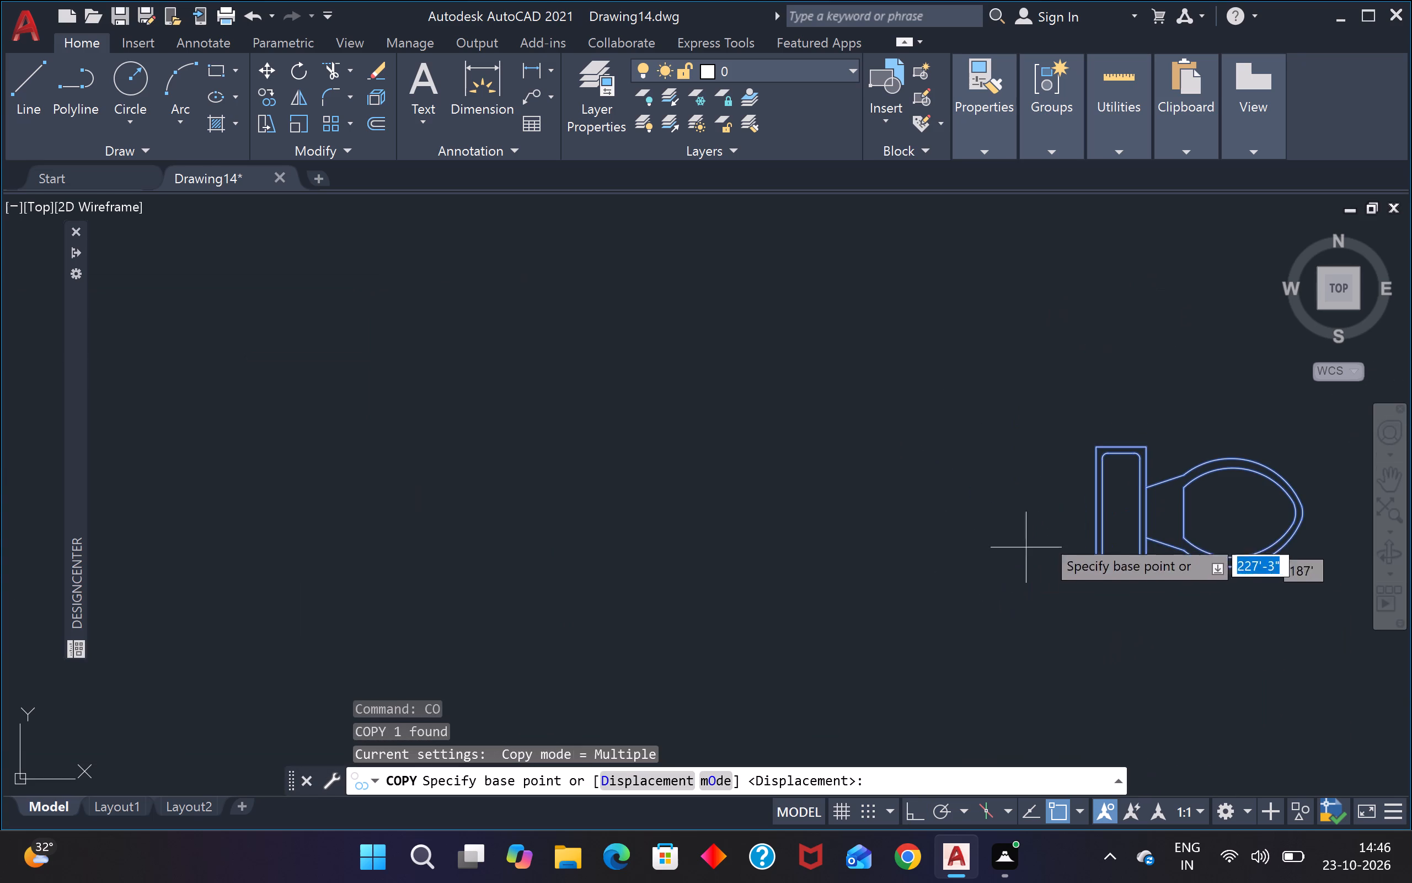
pyautogui.click(1092, 516)
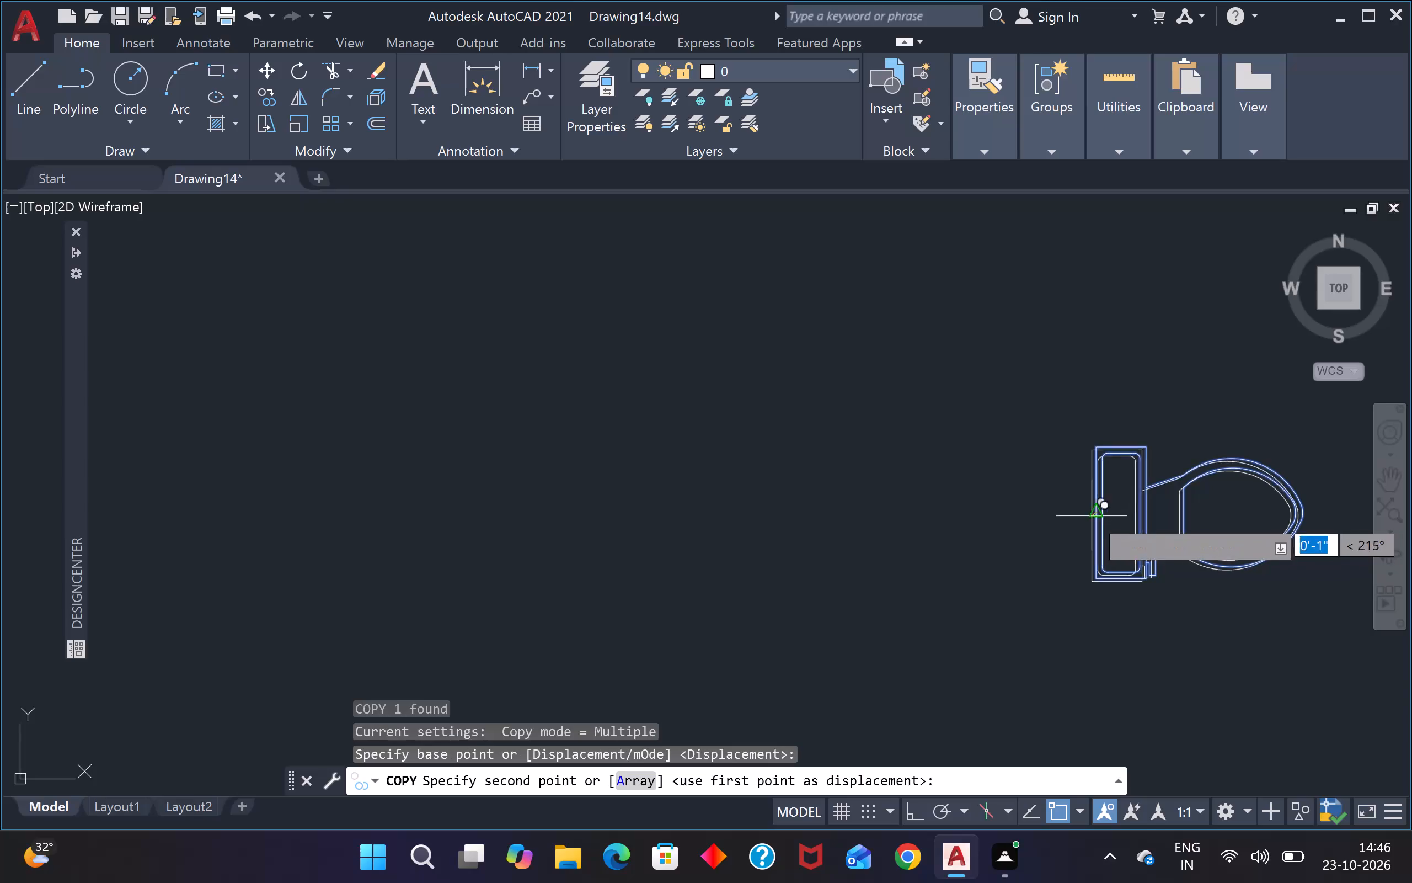
pyautogui.scroll(-4, 1077, 514)
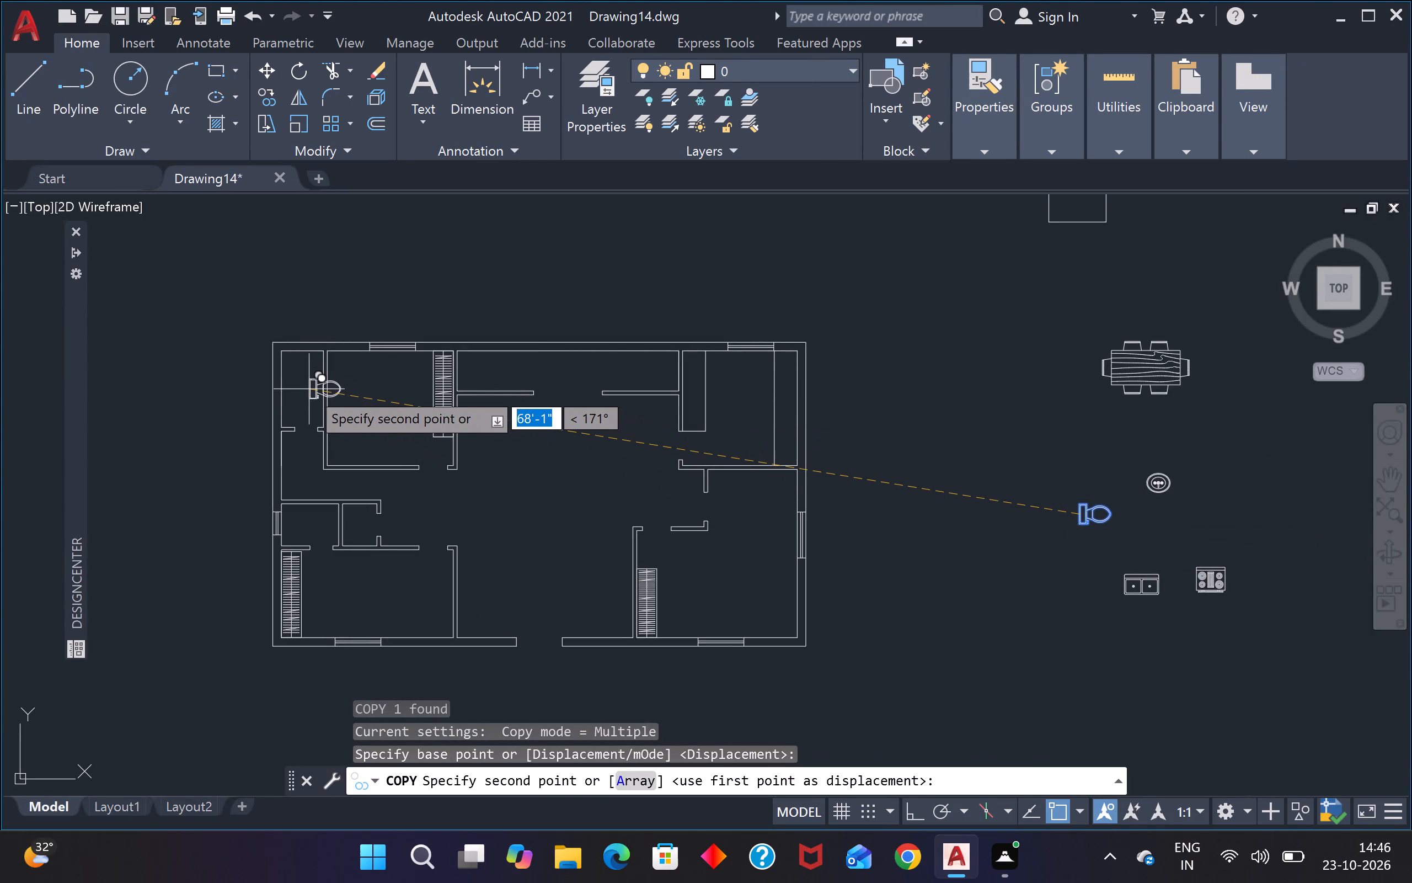
pyautogui.scroll(2, 300, 387)
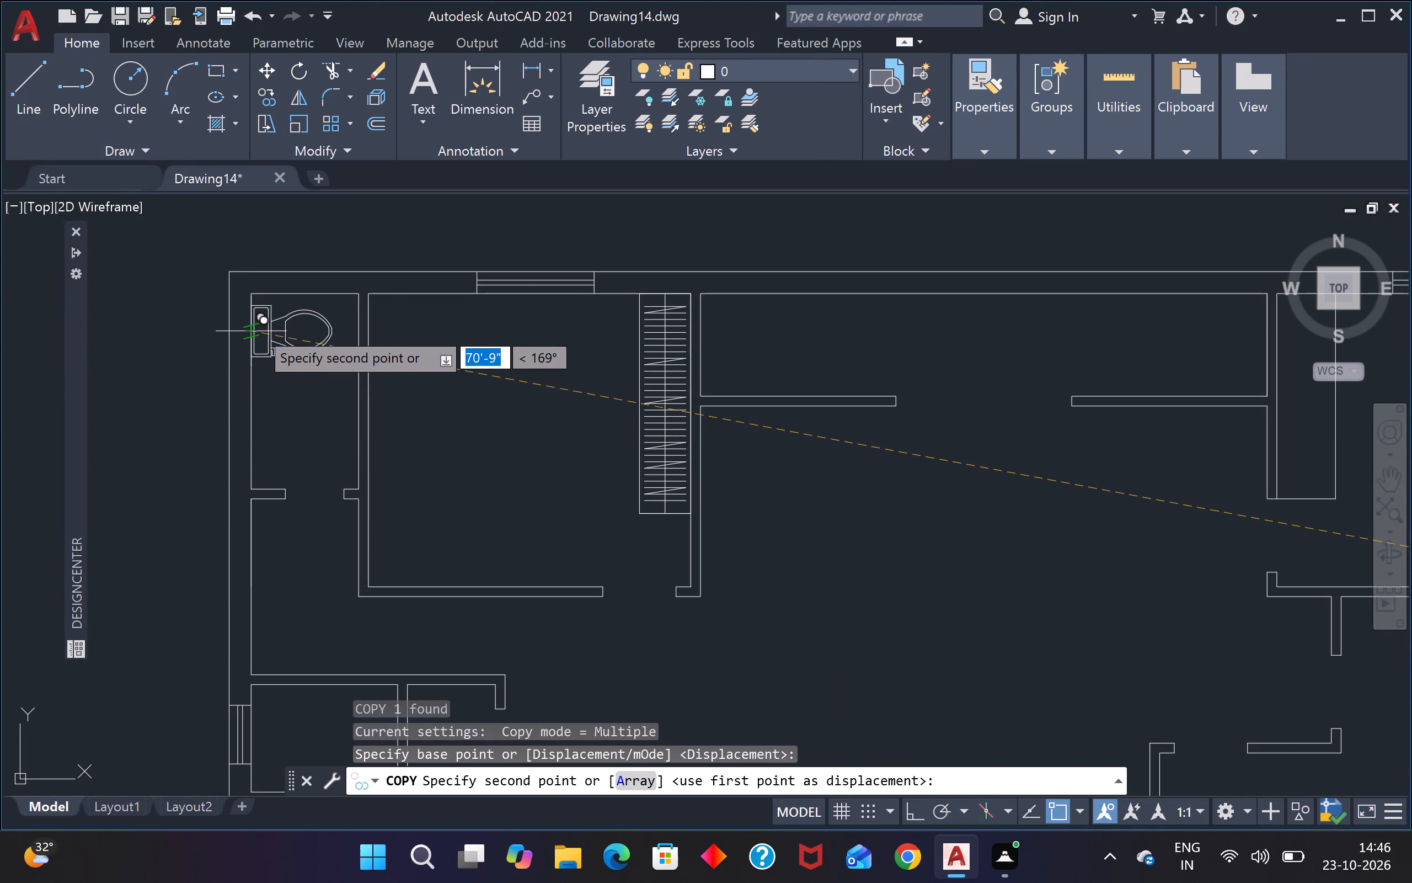
pyautogui.click(257, 328)
# Place another copy of the toilet against the left-wall window of the small room above the lower-left room.
pyautogui.scroll(-2, 269, 359)
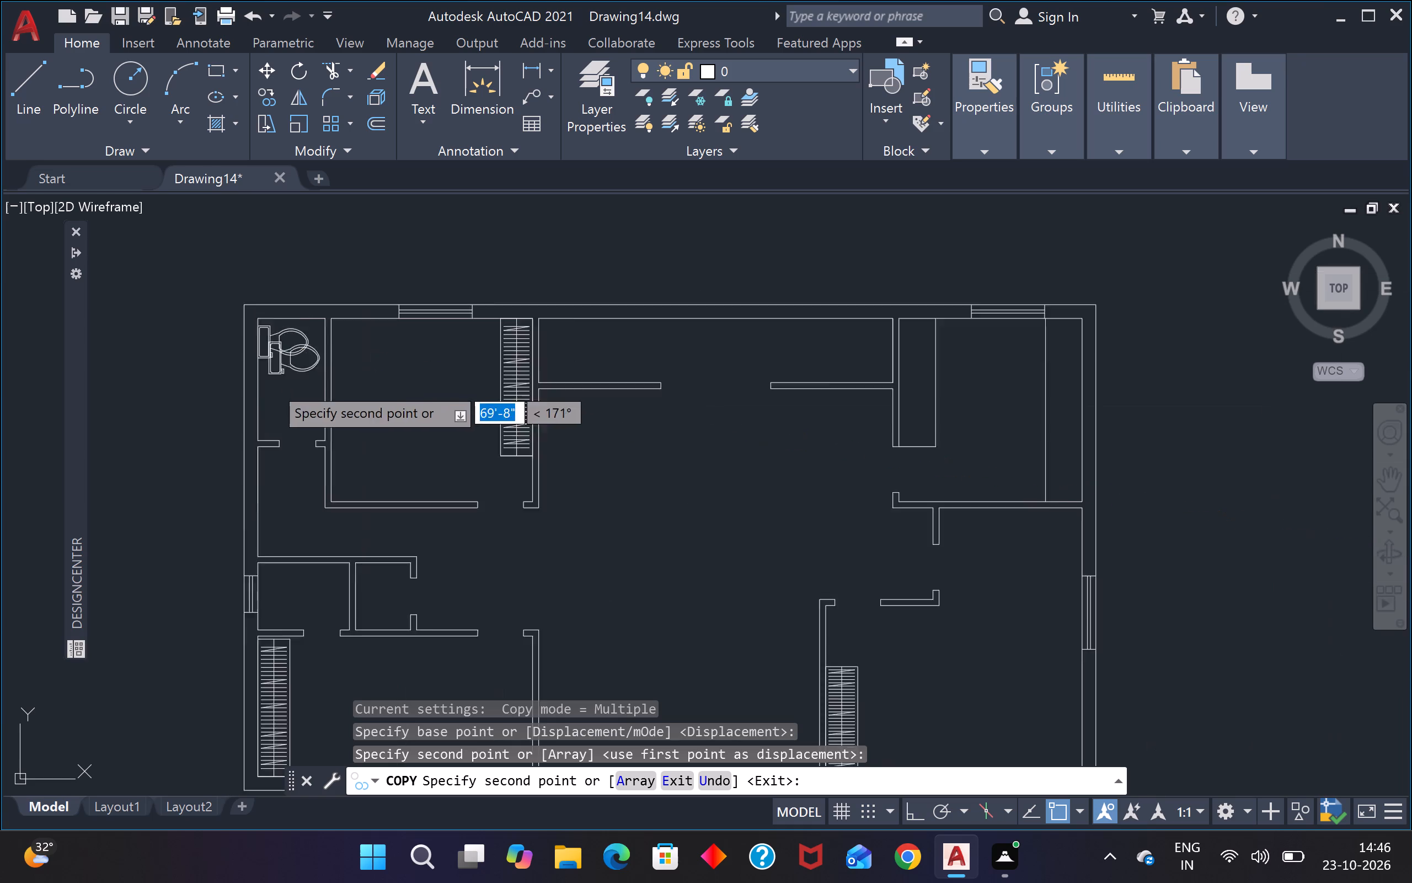
pyautogui.scroll(2, 265, 516)
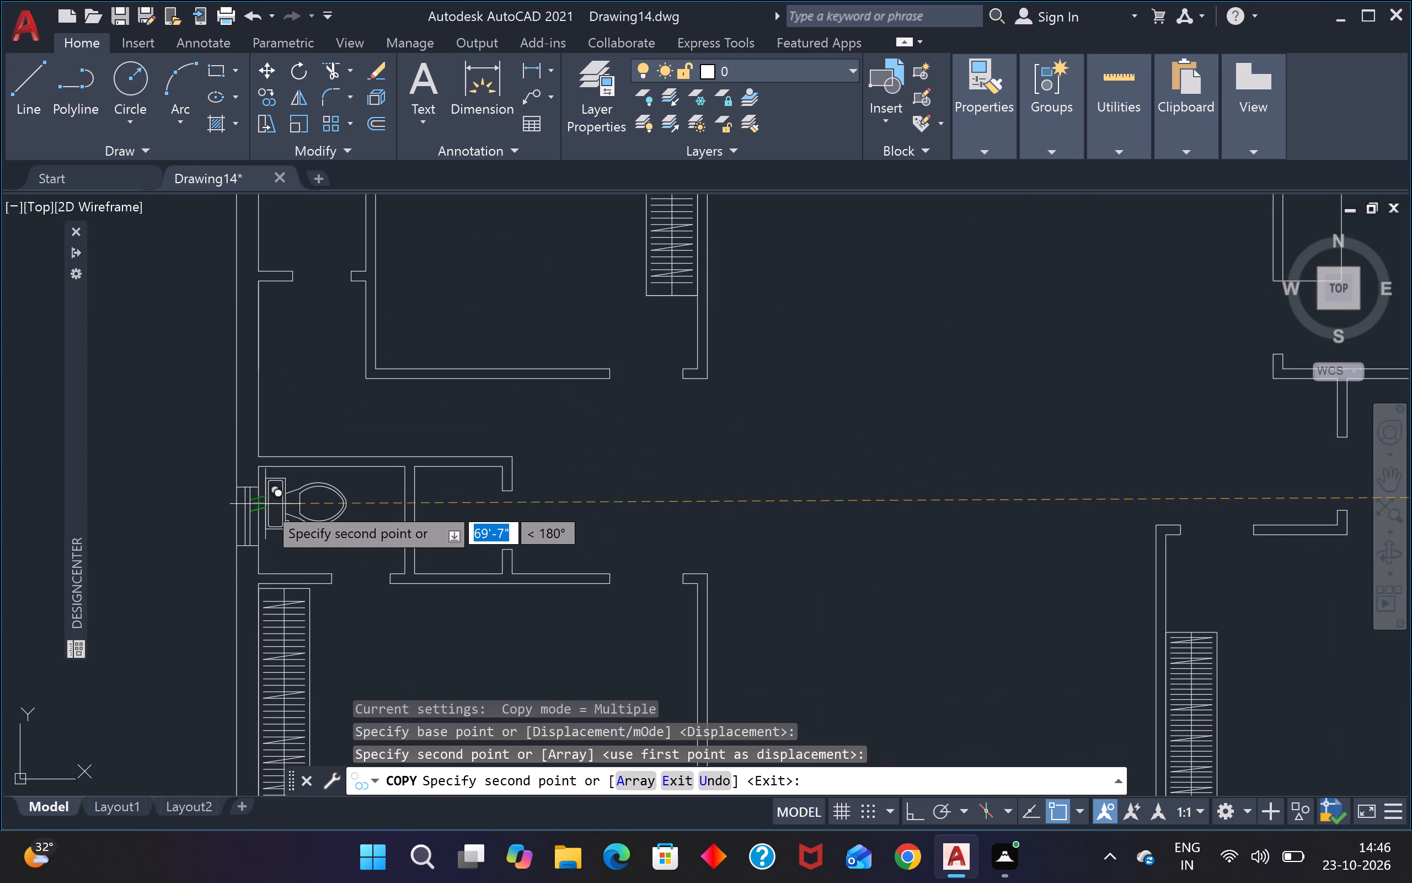
pyautogui.scroll(2, 265, 504)
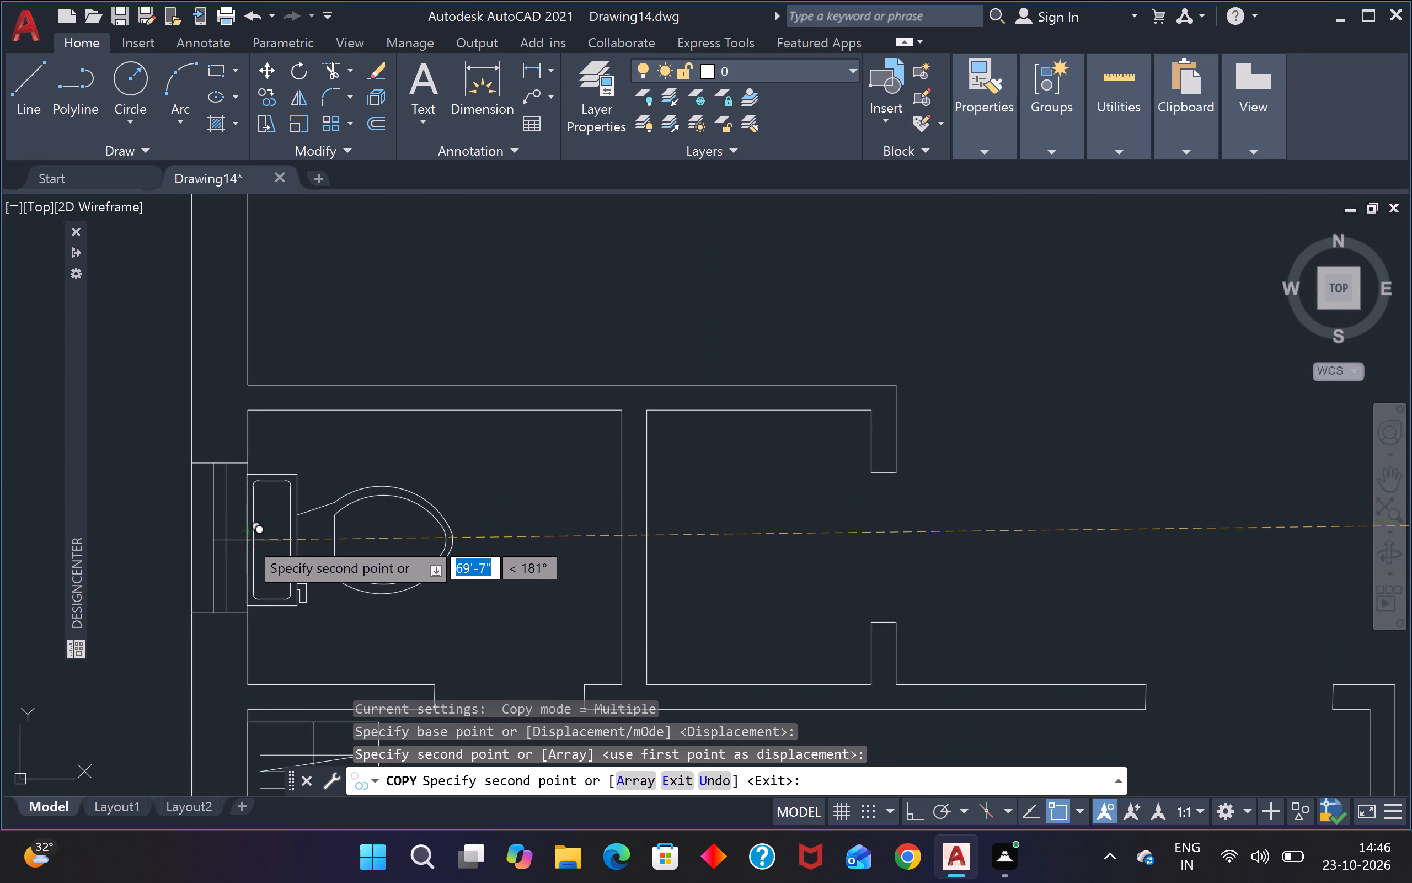
pyautogui.click(247, 539)
pyautogui.scroll(-2, 254, 534)
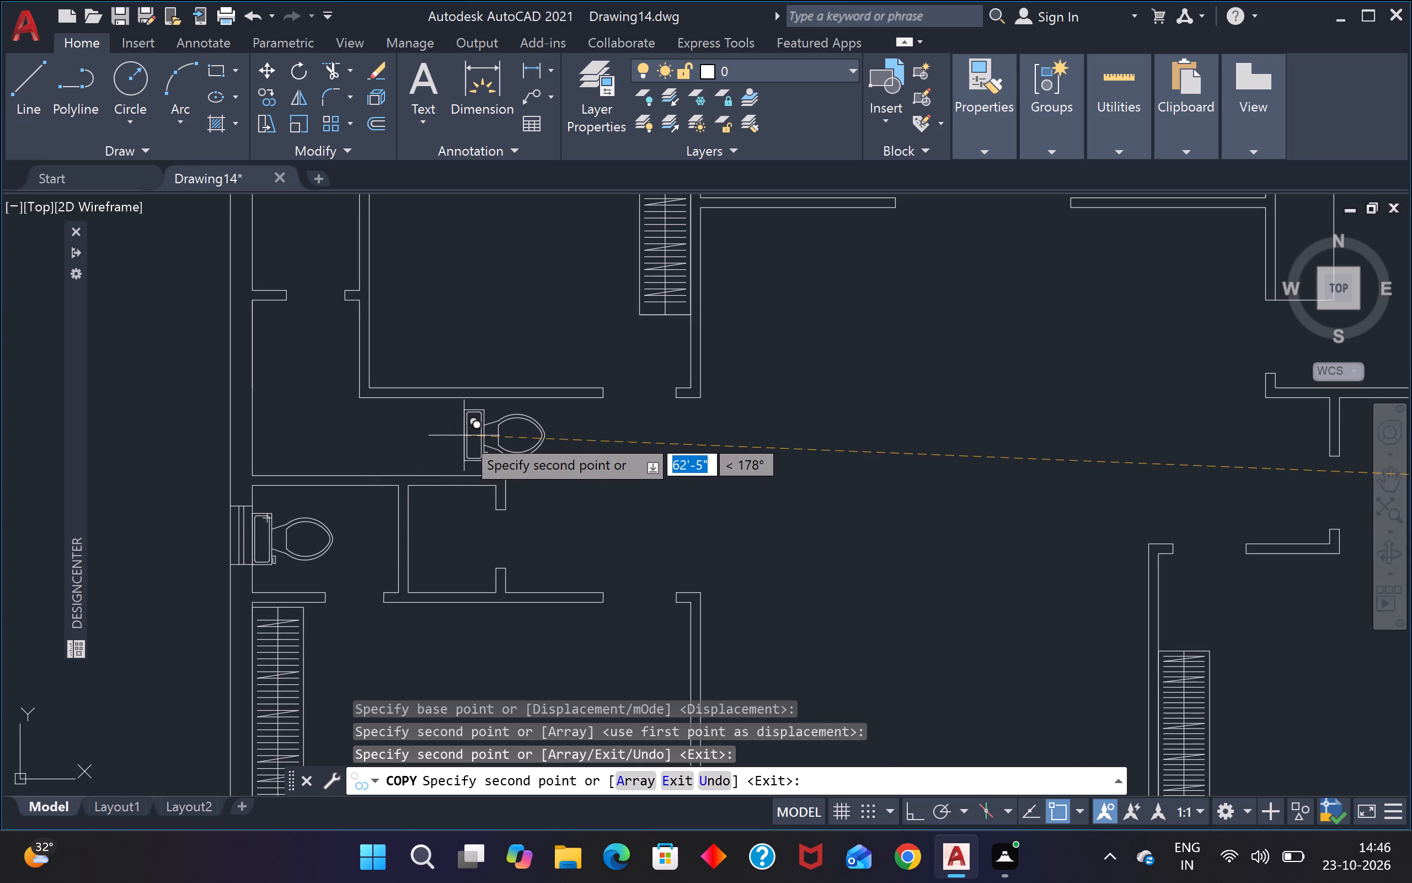
pyautogui.press('Escape')
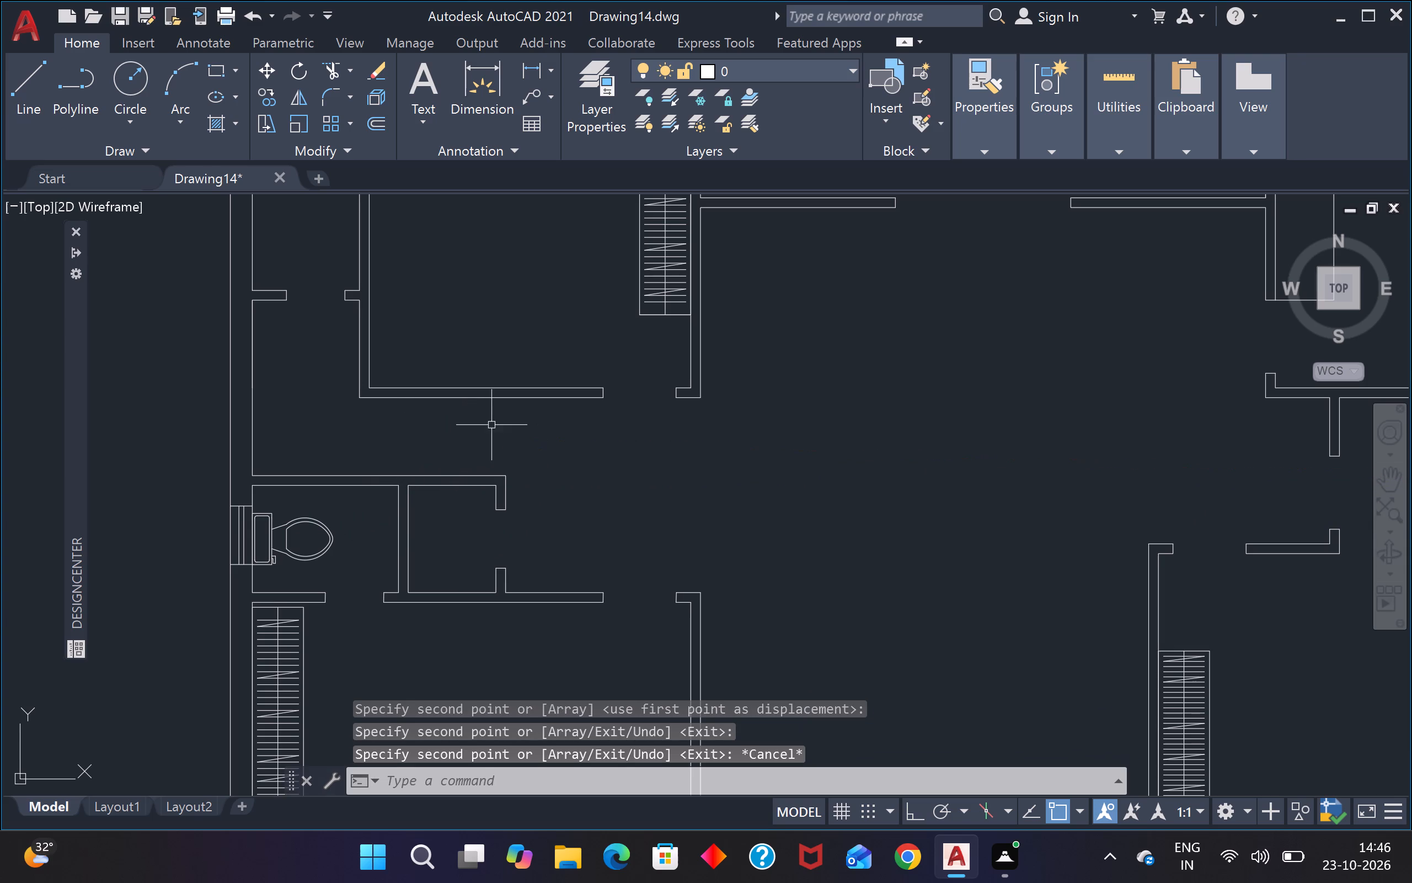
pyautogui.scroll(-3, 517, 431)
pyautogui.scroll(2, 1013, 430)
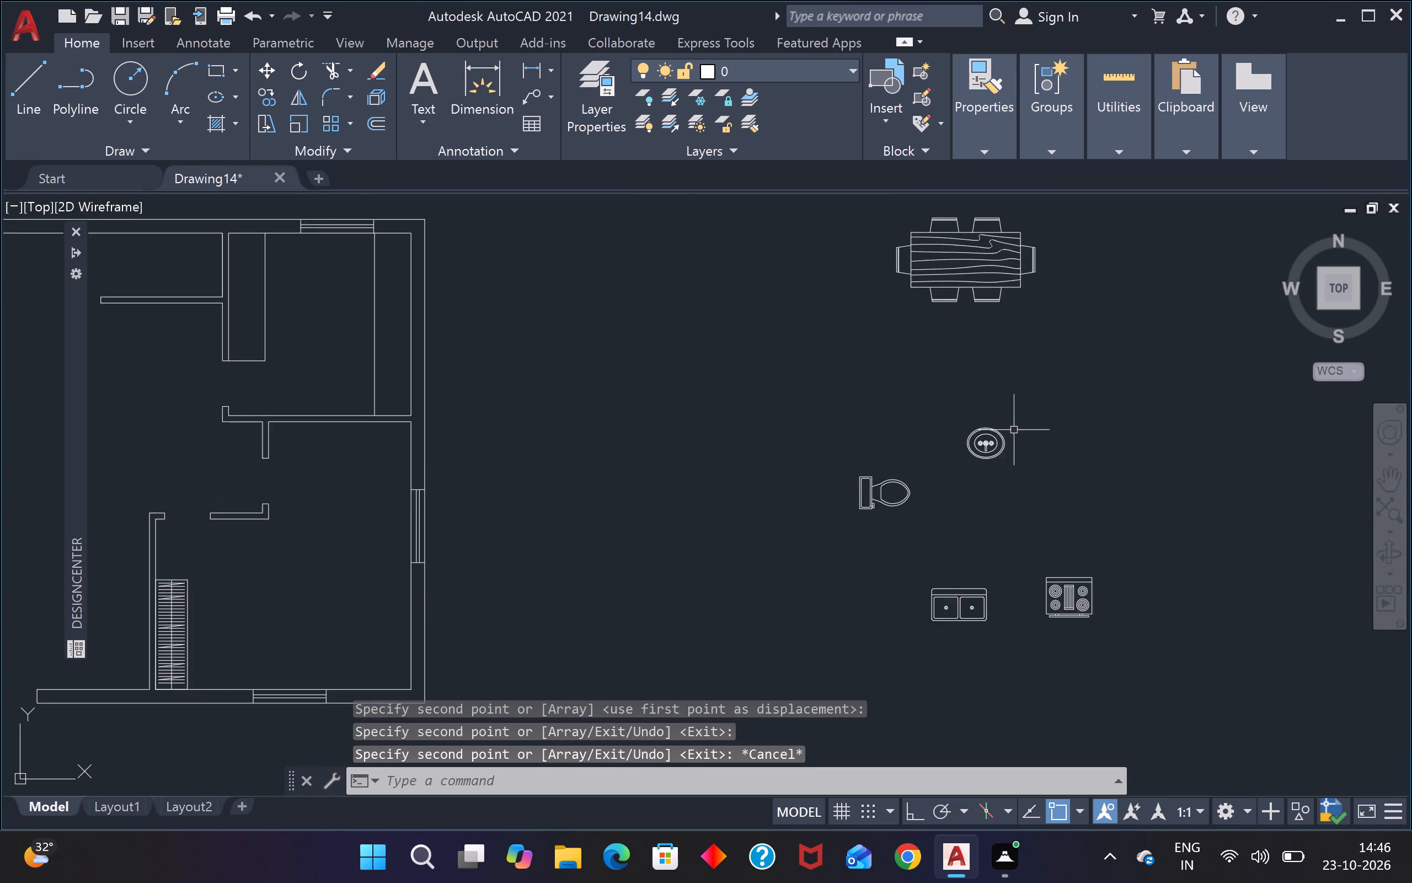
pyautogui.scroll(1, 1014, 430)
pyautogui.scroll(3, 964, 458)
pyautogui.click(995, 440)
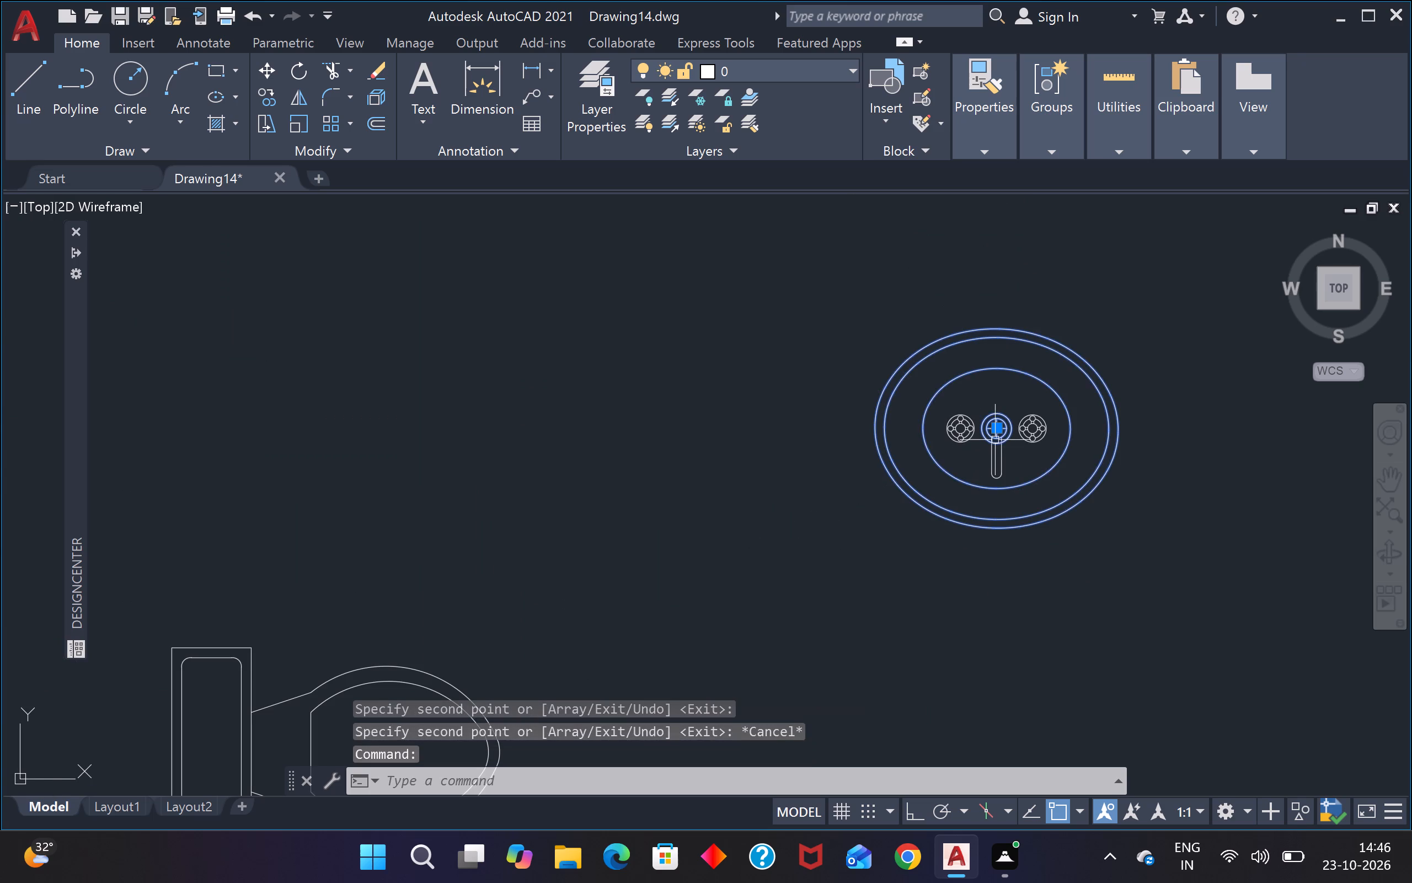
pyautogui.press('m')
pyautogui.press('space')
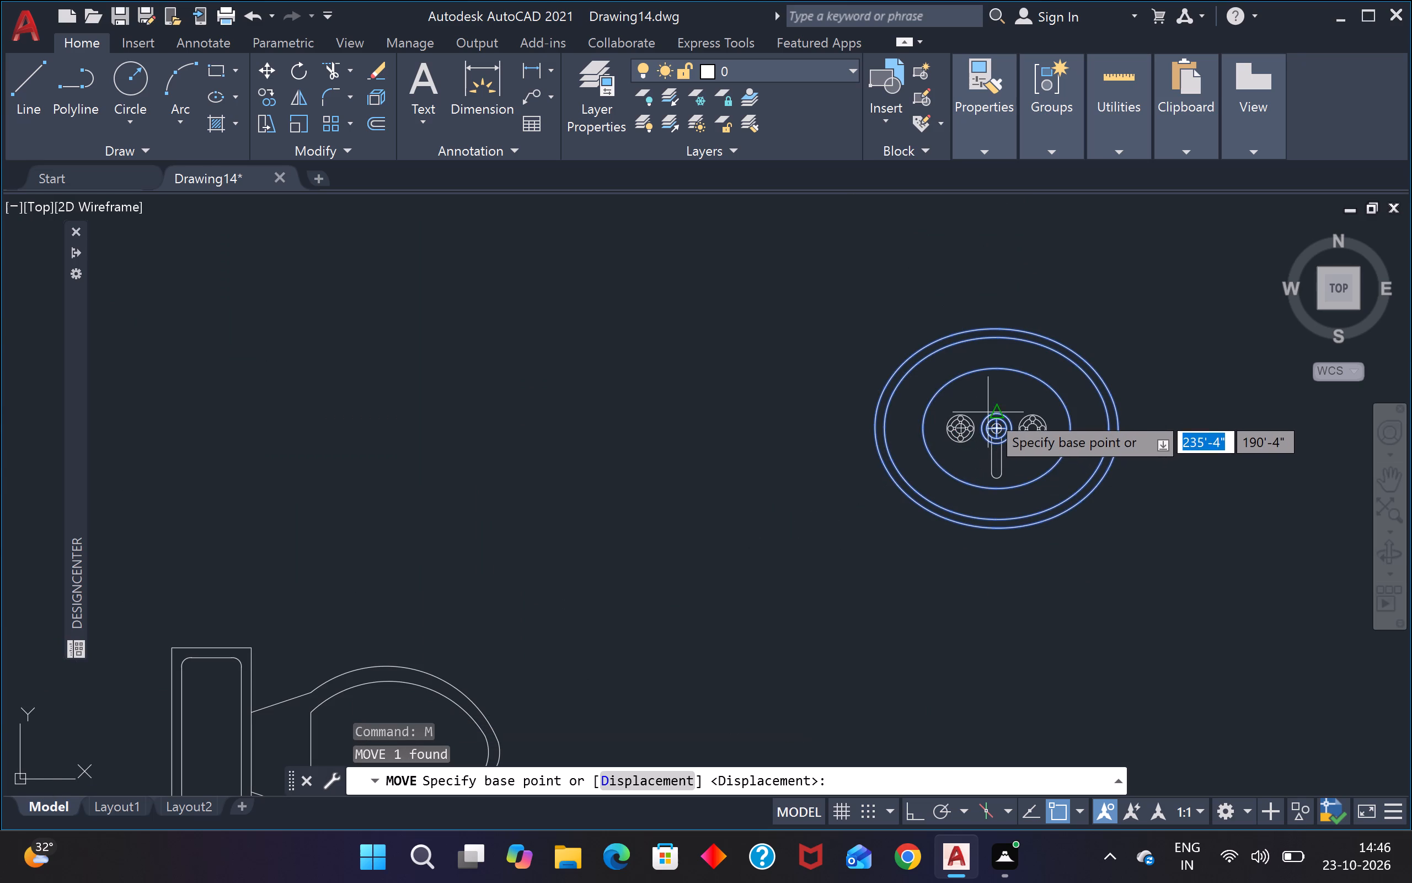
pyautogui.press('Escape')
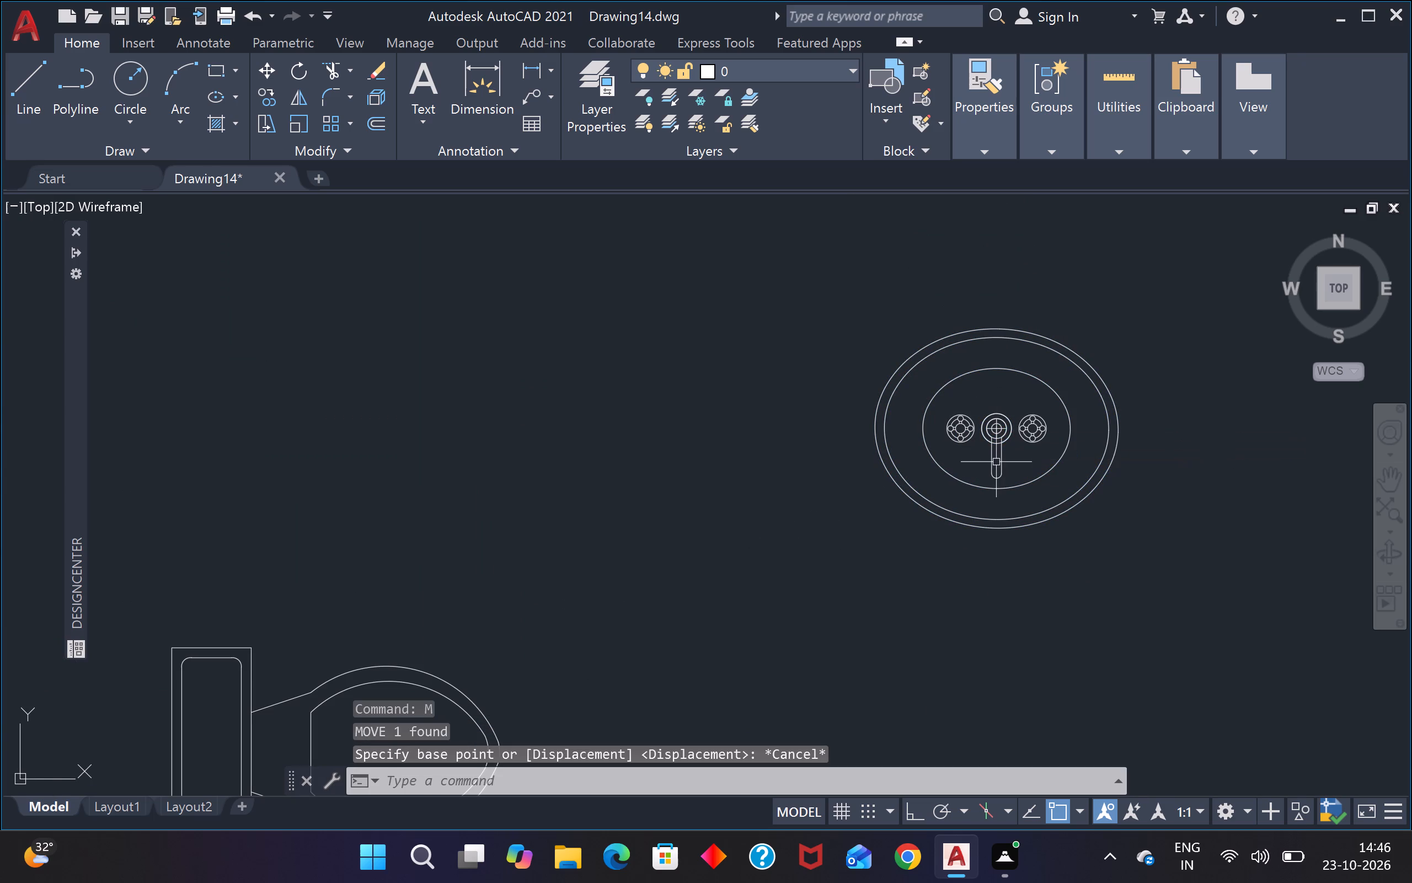
# Move the faucet block about 5" up inside the oval sink so its handles sit at the inner basin's upper edge.
pyautogui.click(996, 462)
pyautogui.click(978, 463)
pyautogui.press('m')
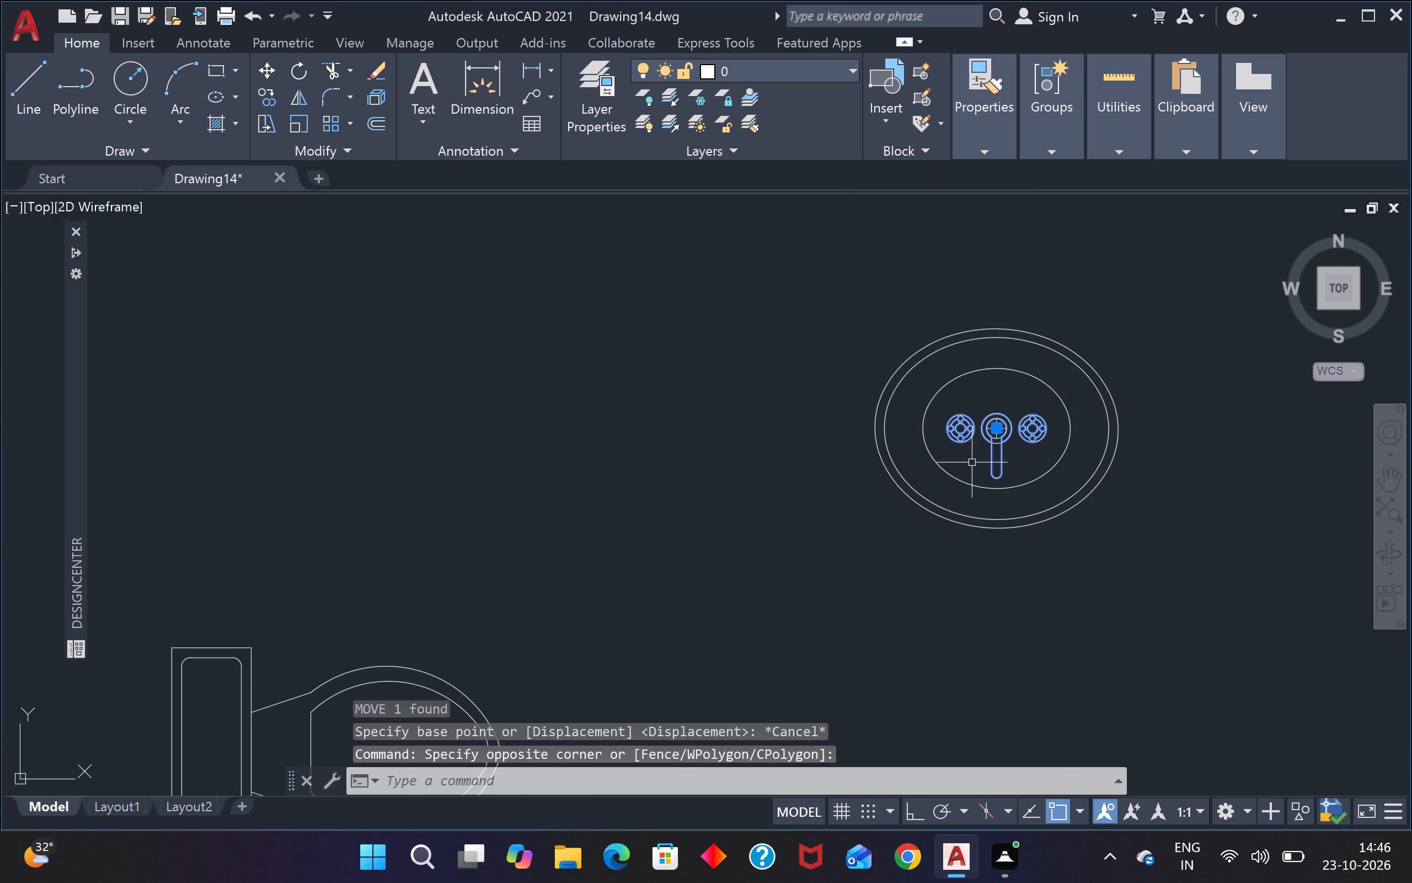
pyautogui.press('space')
pyautogui.click(996, 416)
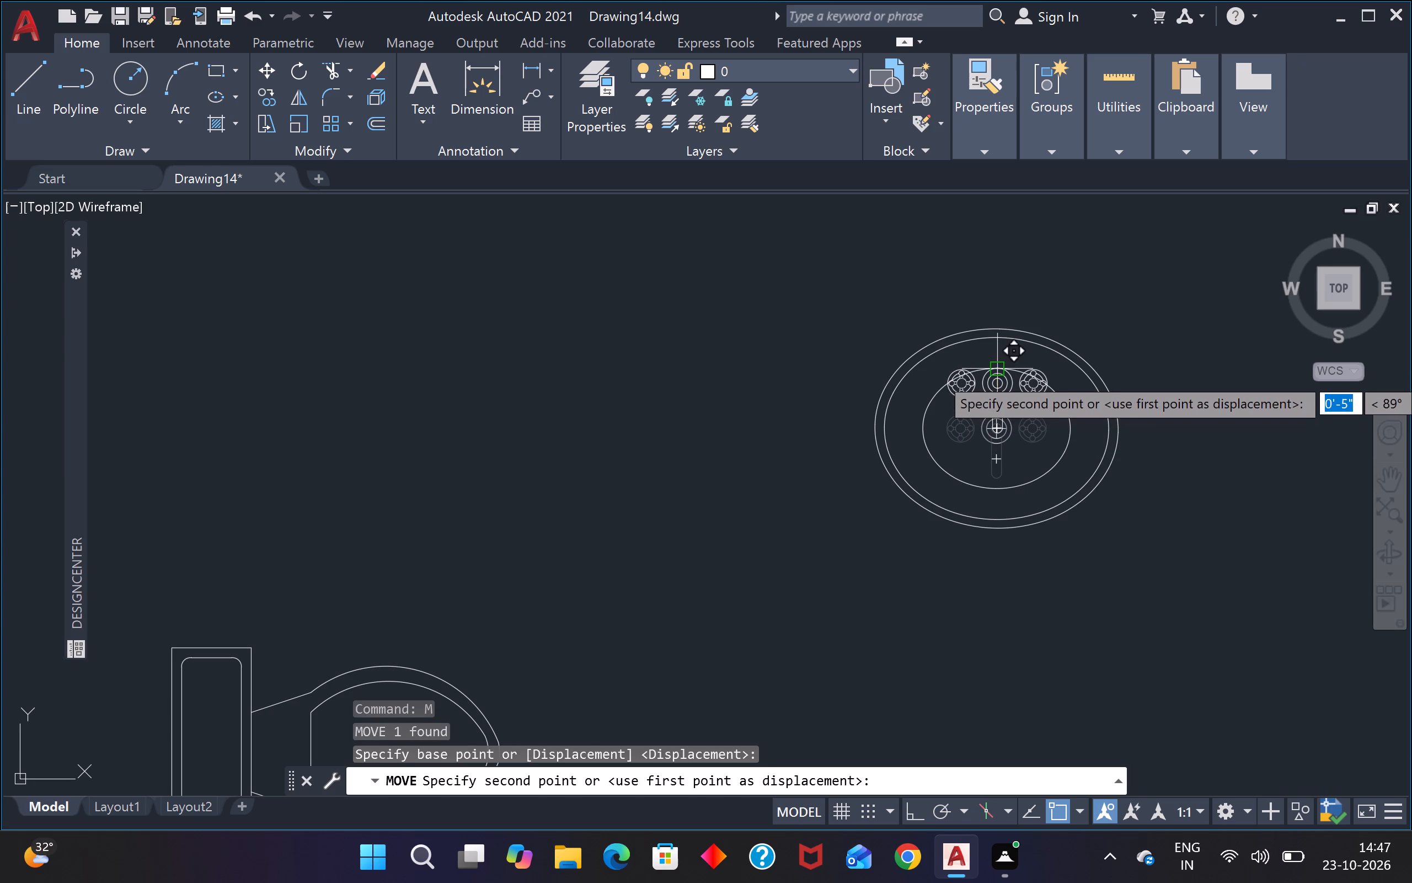
pyautogui.click(995, 374)
pyautogui.press('Escape')
pyautogui.press('Escape')
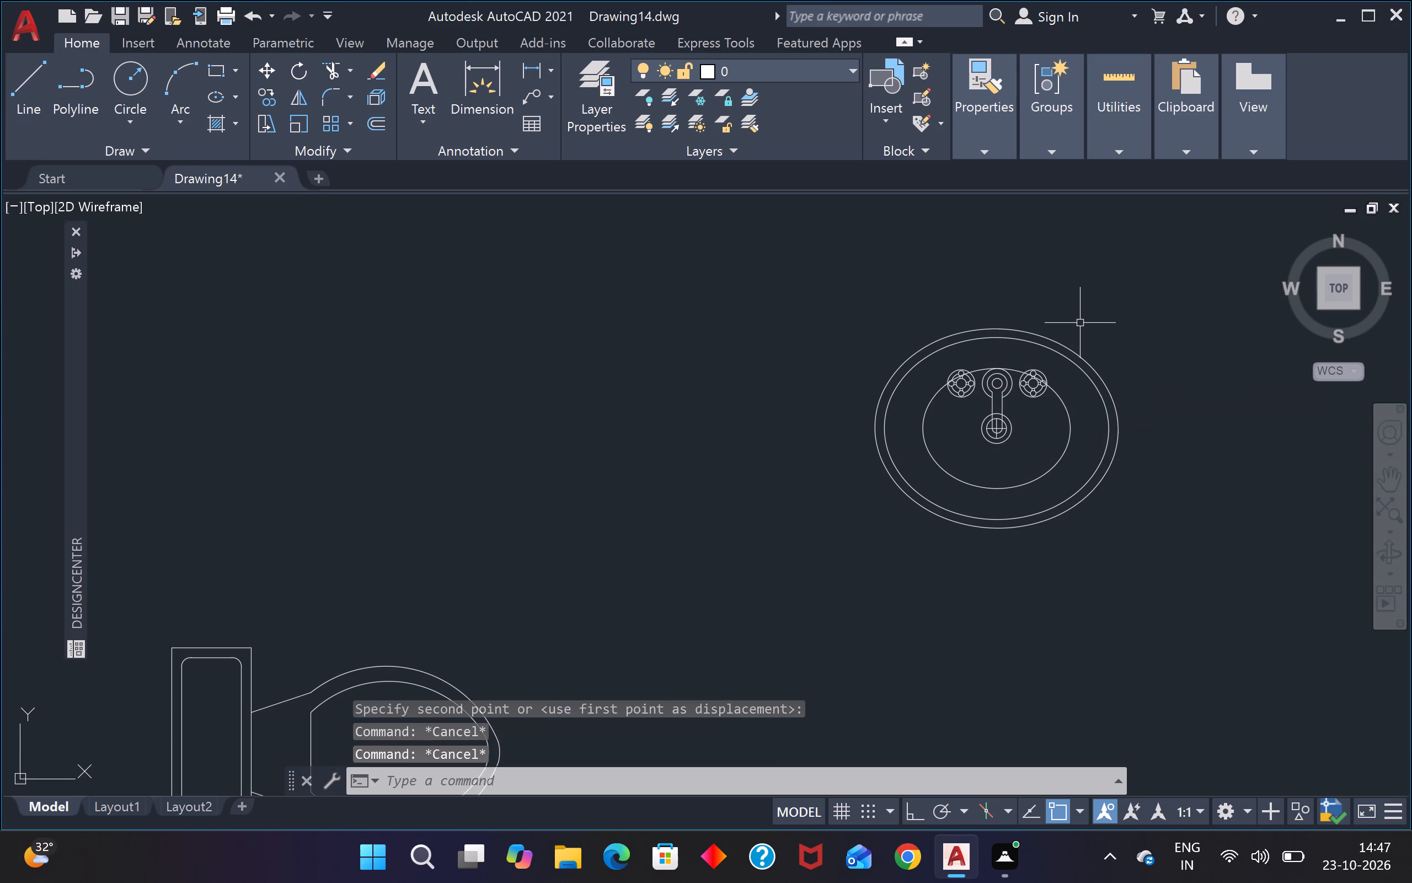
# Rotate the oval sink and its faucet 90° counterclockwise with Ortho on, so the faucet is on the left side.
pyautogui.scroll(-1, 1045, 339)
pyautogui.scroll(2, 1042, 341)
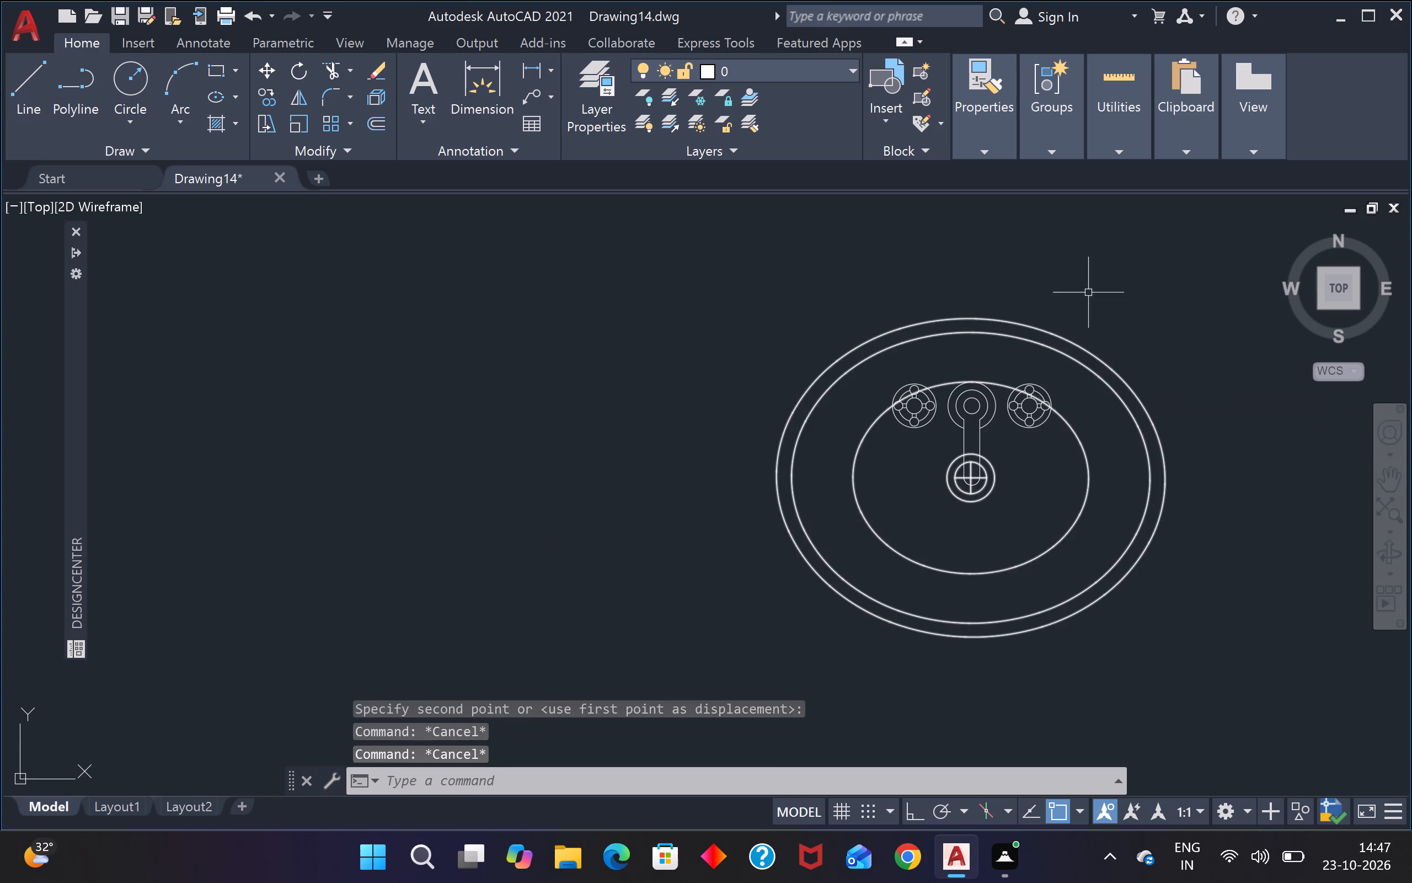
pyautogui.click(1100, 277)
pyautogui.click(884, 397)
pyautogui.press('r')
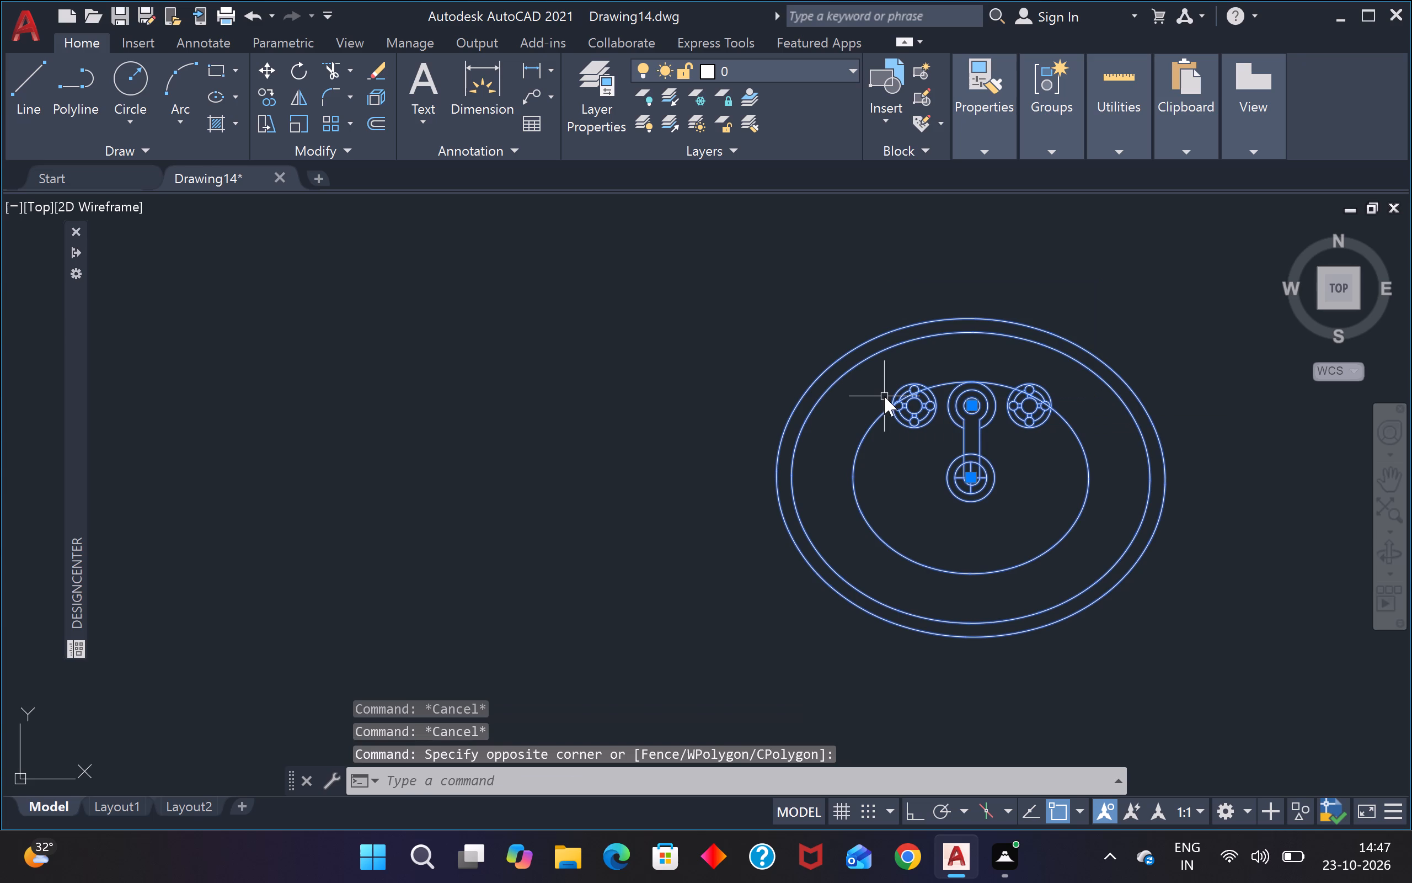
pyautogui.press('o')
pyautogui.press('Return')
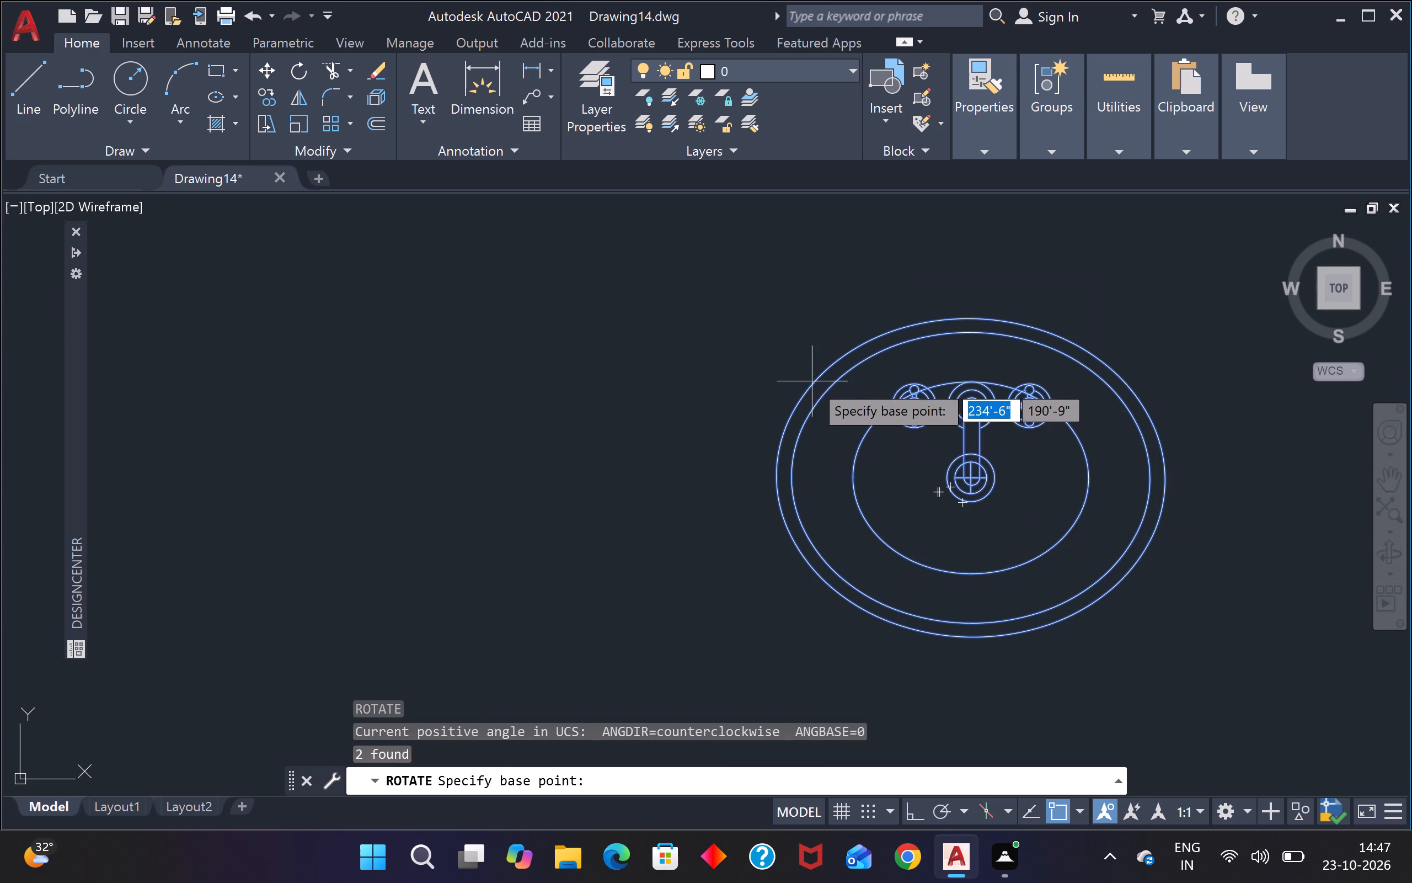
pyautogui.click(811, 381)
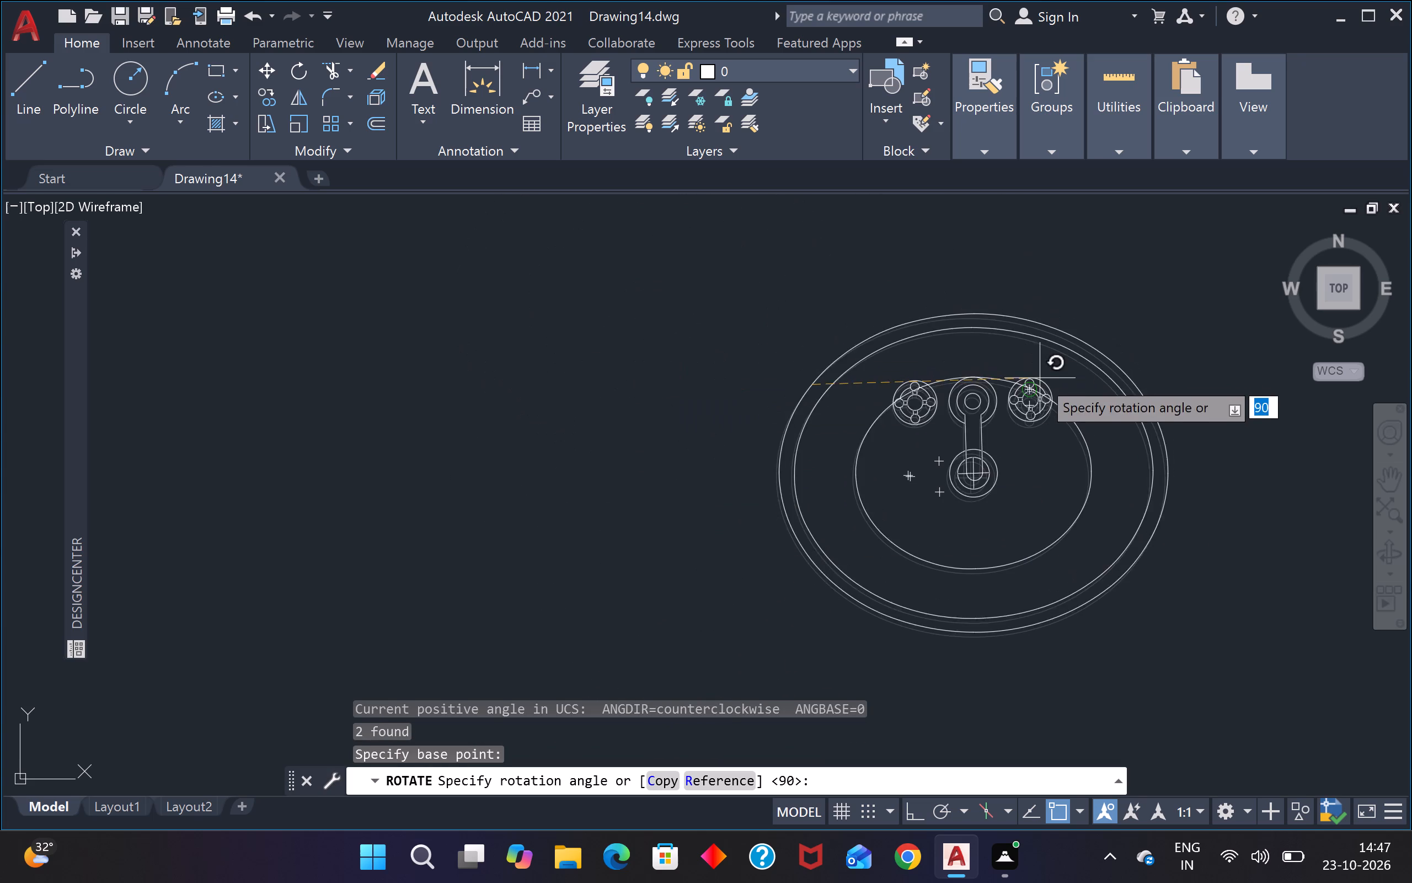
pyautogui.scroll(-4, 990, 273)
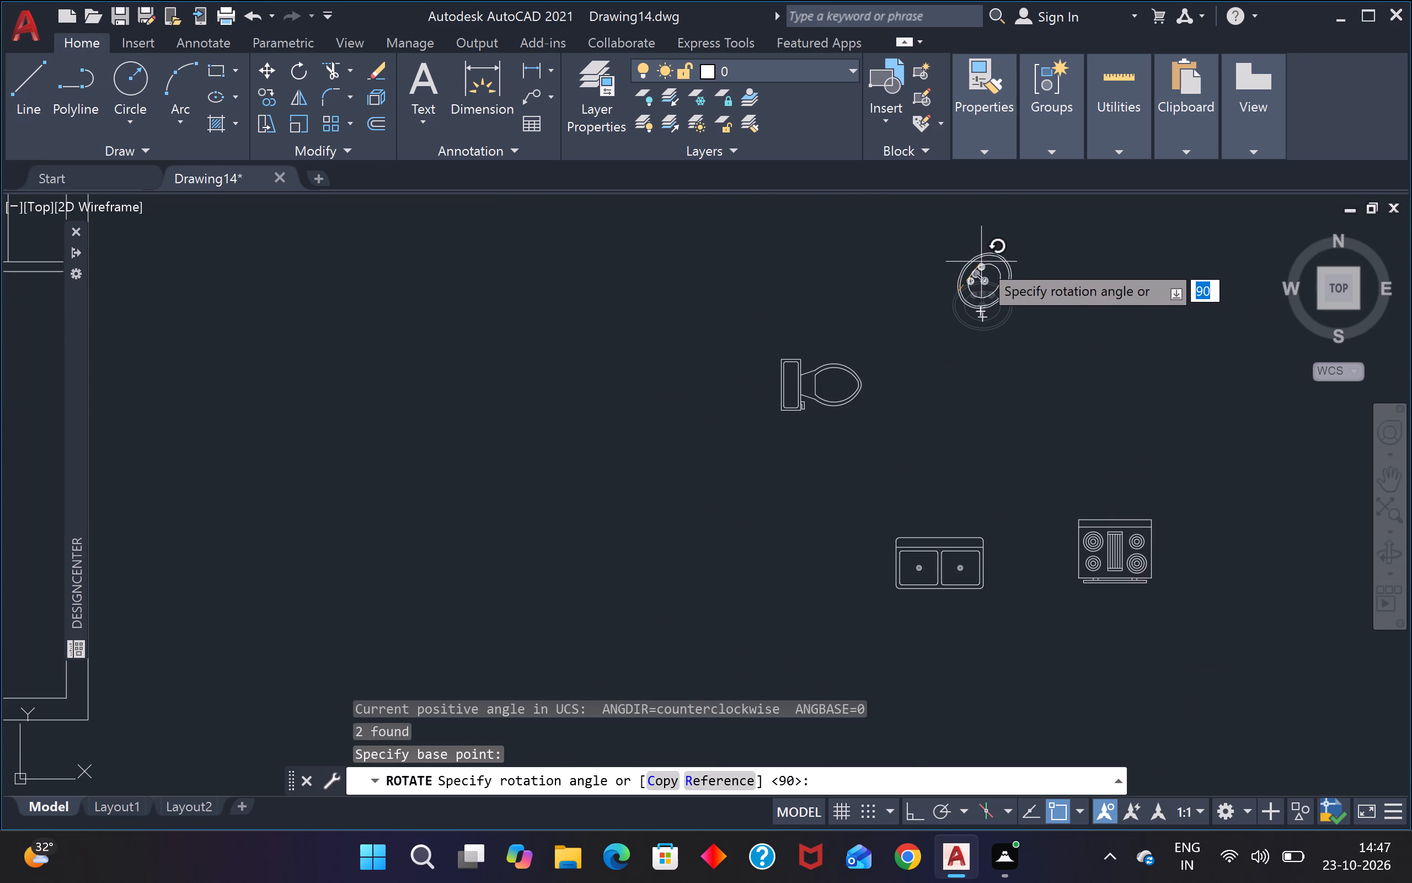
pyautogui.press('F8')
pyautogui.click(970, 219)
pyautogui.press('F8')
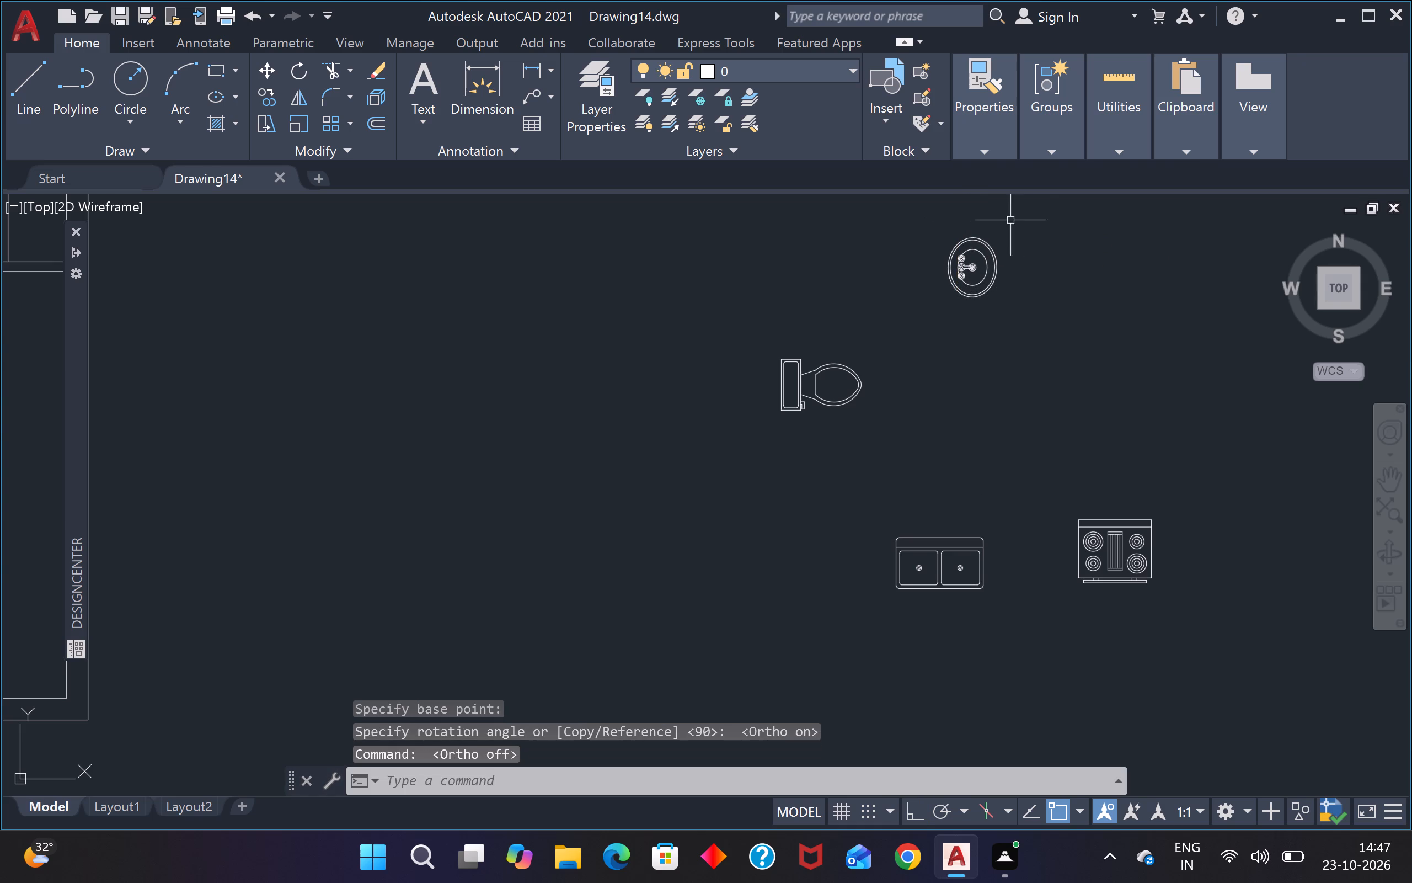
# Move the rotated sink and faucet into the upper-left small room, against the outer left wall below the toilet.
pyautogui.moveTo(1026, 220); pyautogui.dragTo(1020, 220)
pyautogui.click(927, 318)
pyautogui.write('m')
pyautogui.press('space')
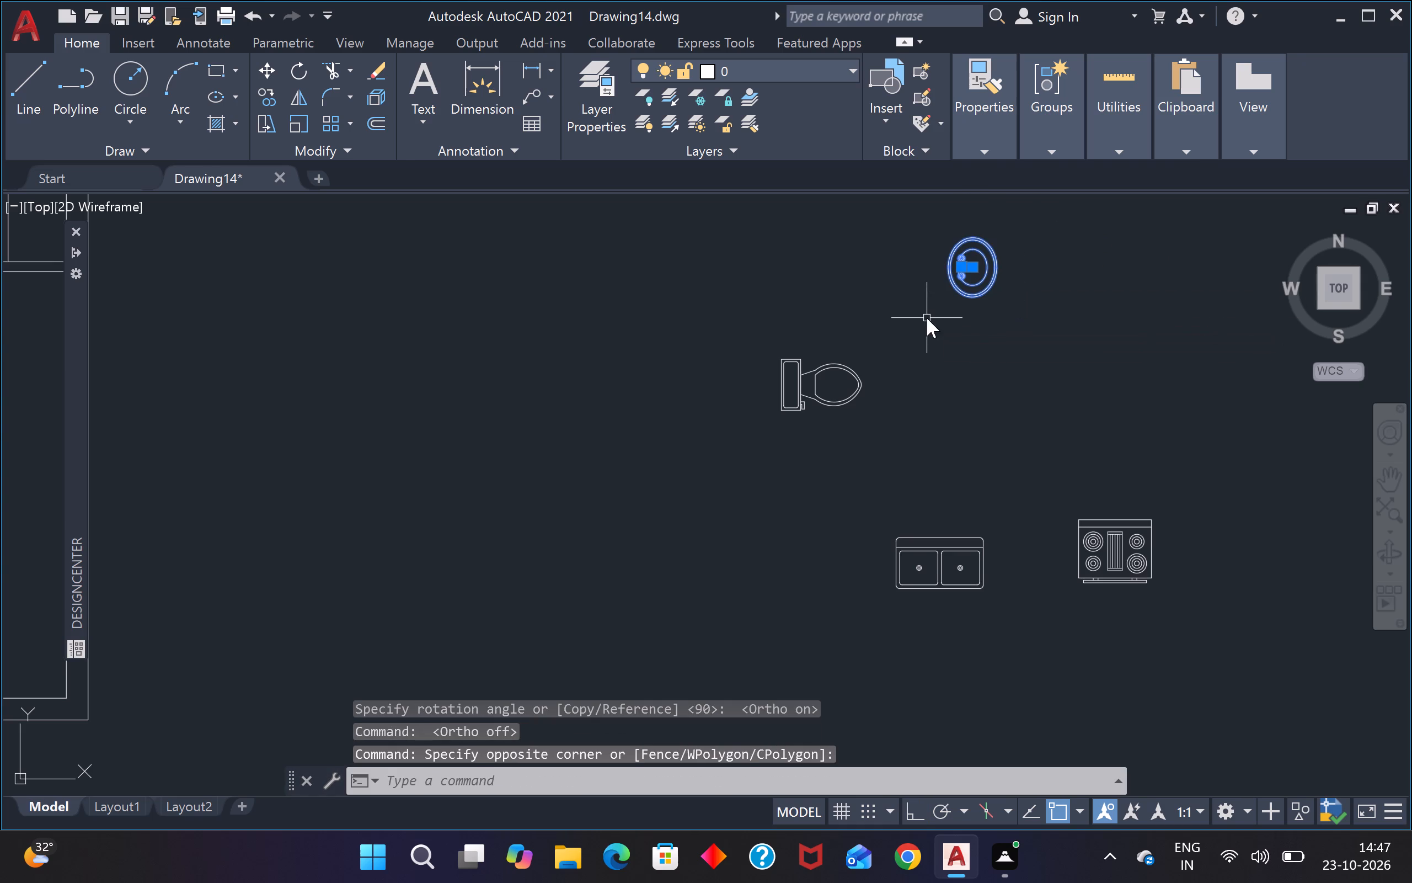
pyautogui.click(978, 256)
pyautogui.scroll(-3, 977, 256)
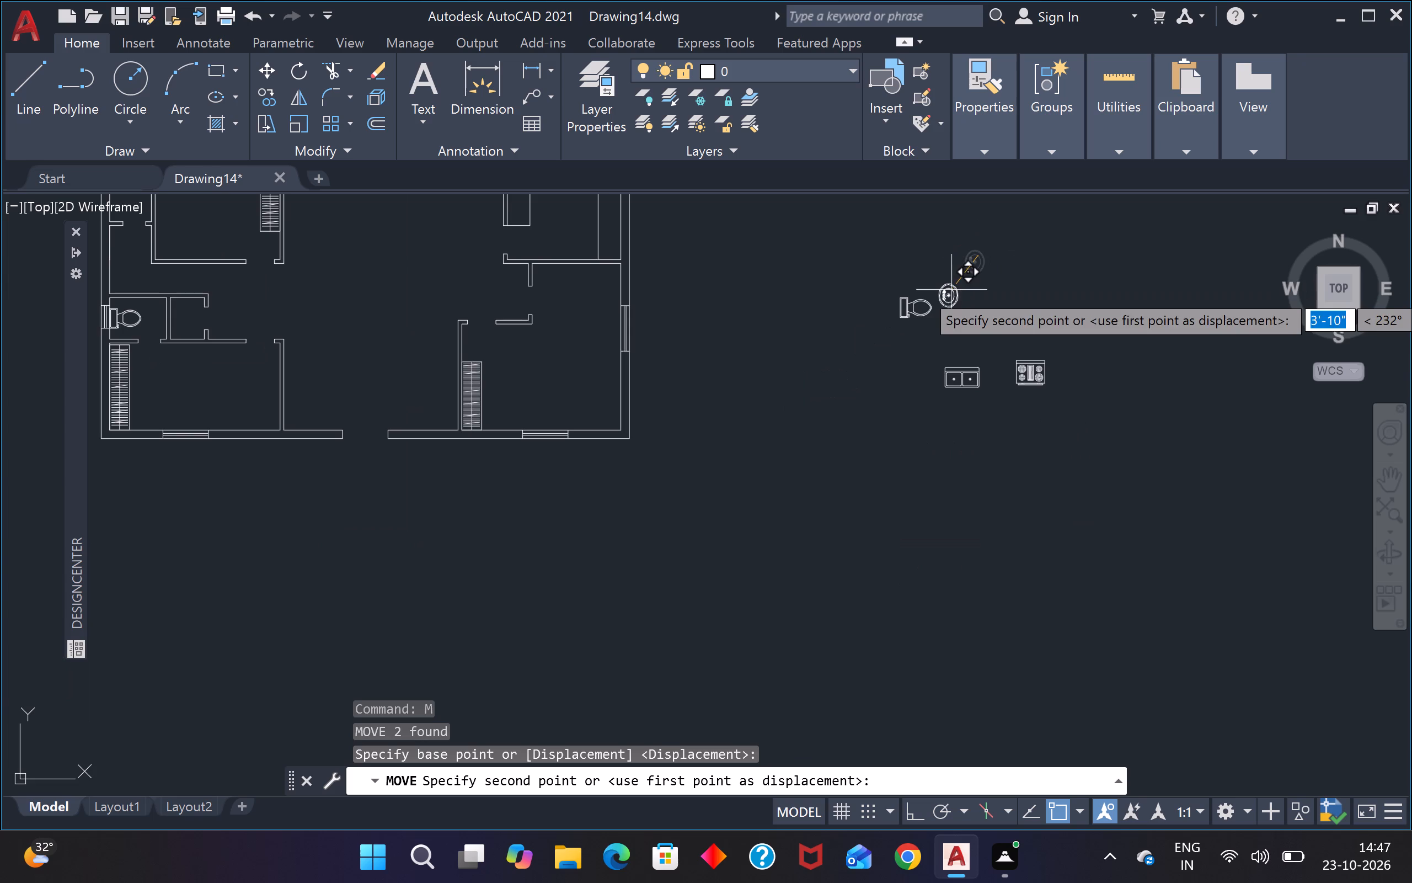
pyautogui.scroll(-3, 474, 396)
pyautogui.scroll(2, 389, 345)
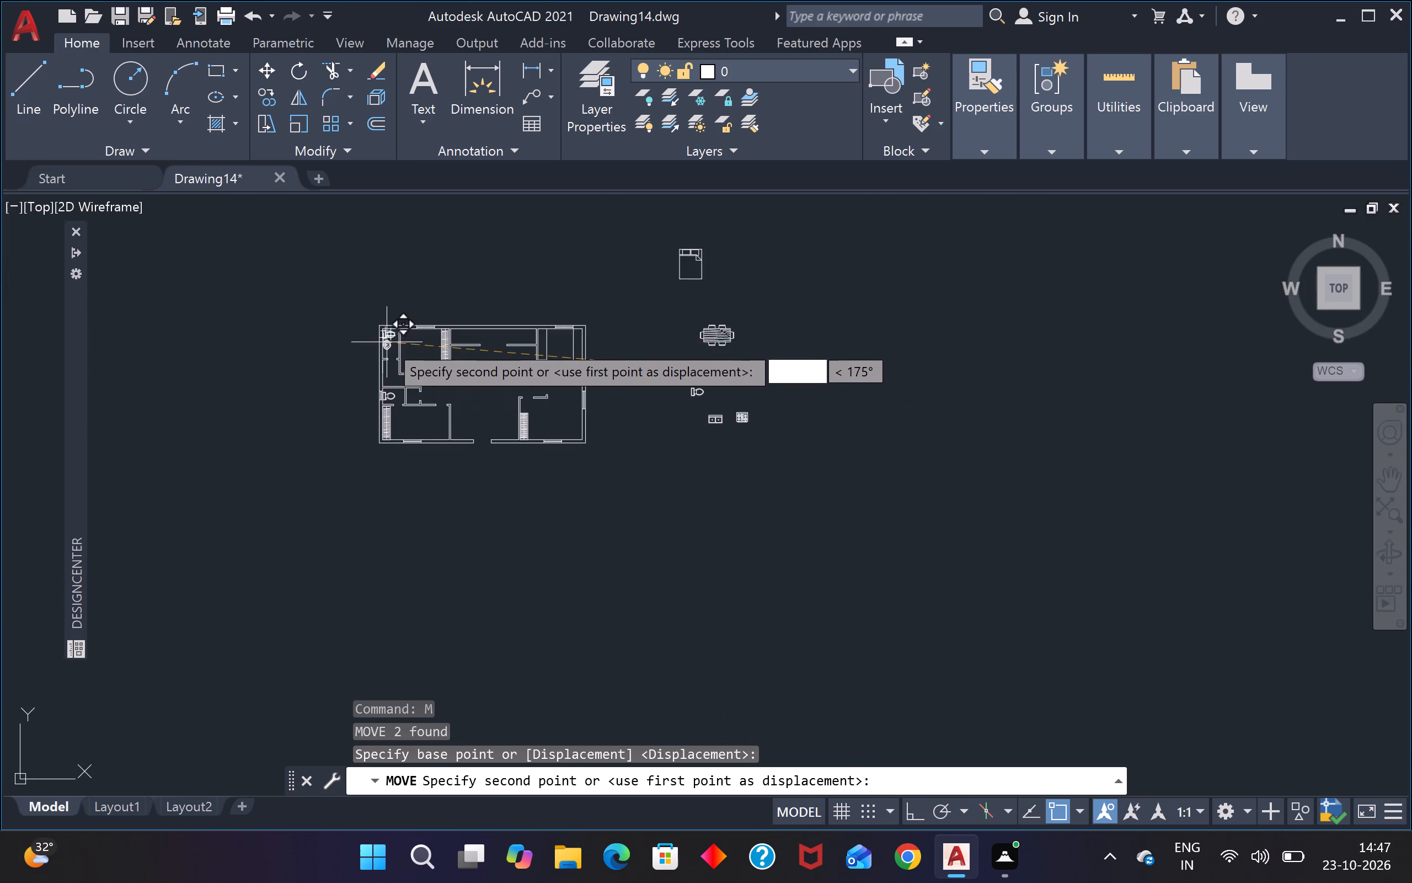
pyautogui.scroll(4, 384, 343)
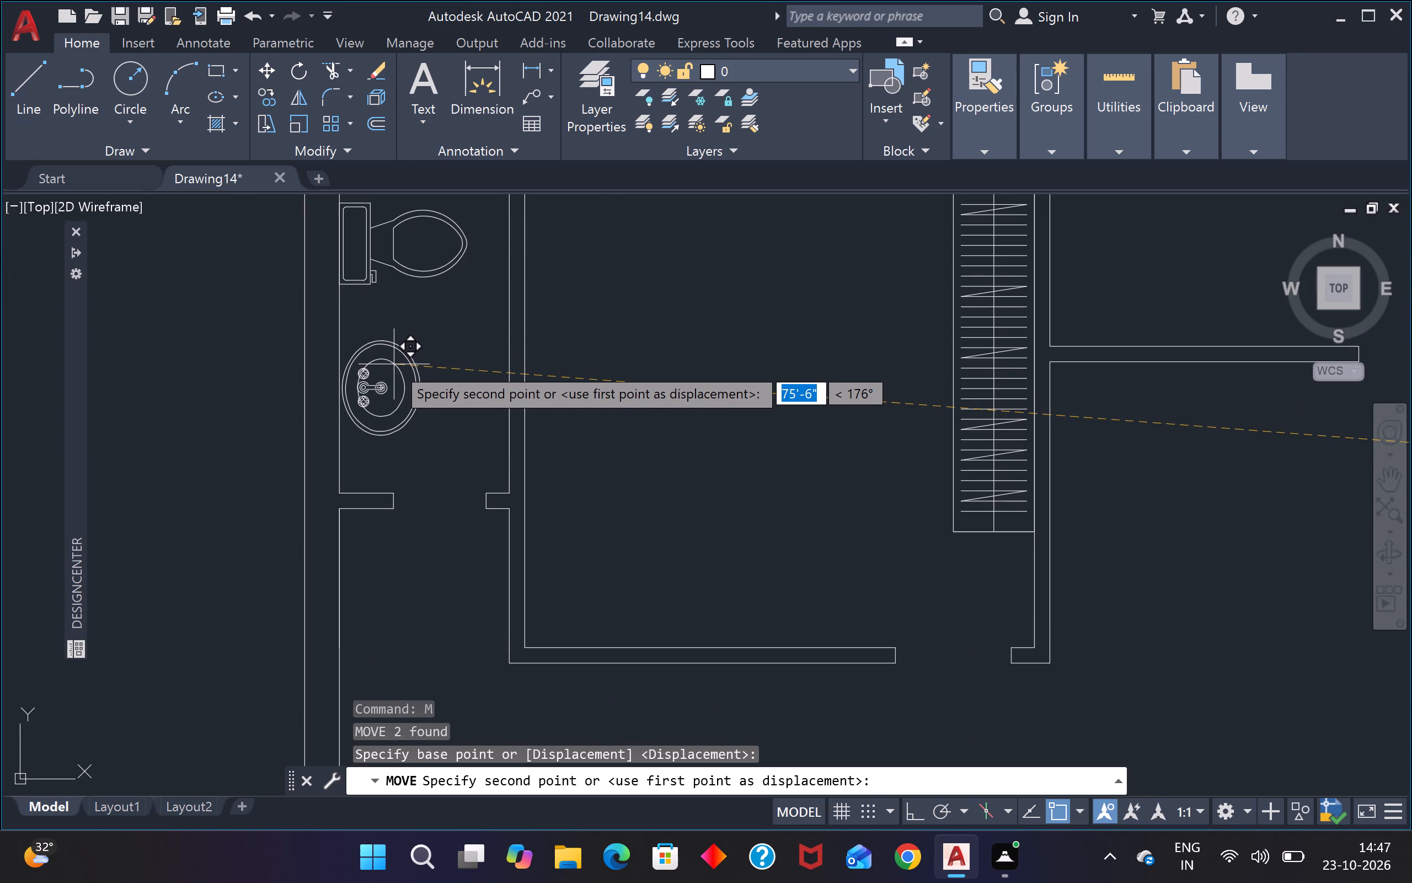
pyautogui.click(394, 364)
# Move the sink and faucet into the small room above the lower-left room, just beyond the front of the toilet bowl.
pyautogui.scroll(-2, 394, 364)
pyautogui.scroll(2, 407, 362)
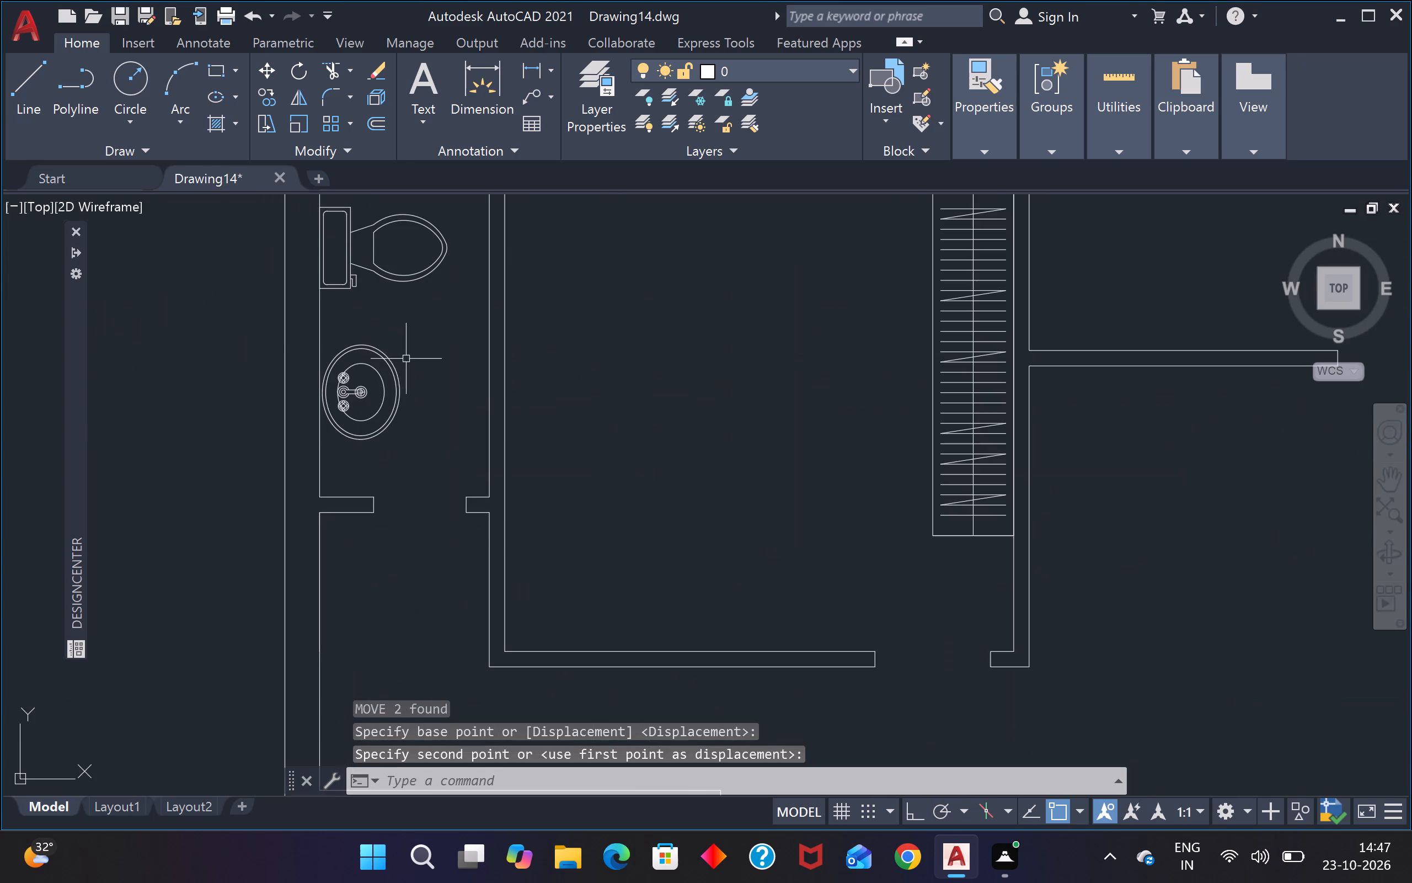
pyautogui.click(402, 348)
pyautogui.click(346, 456)
pyautogui.write('m')
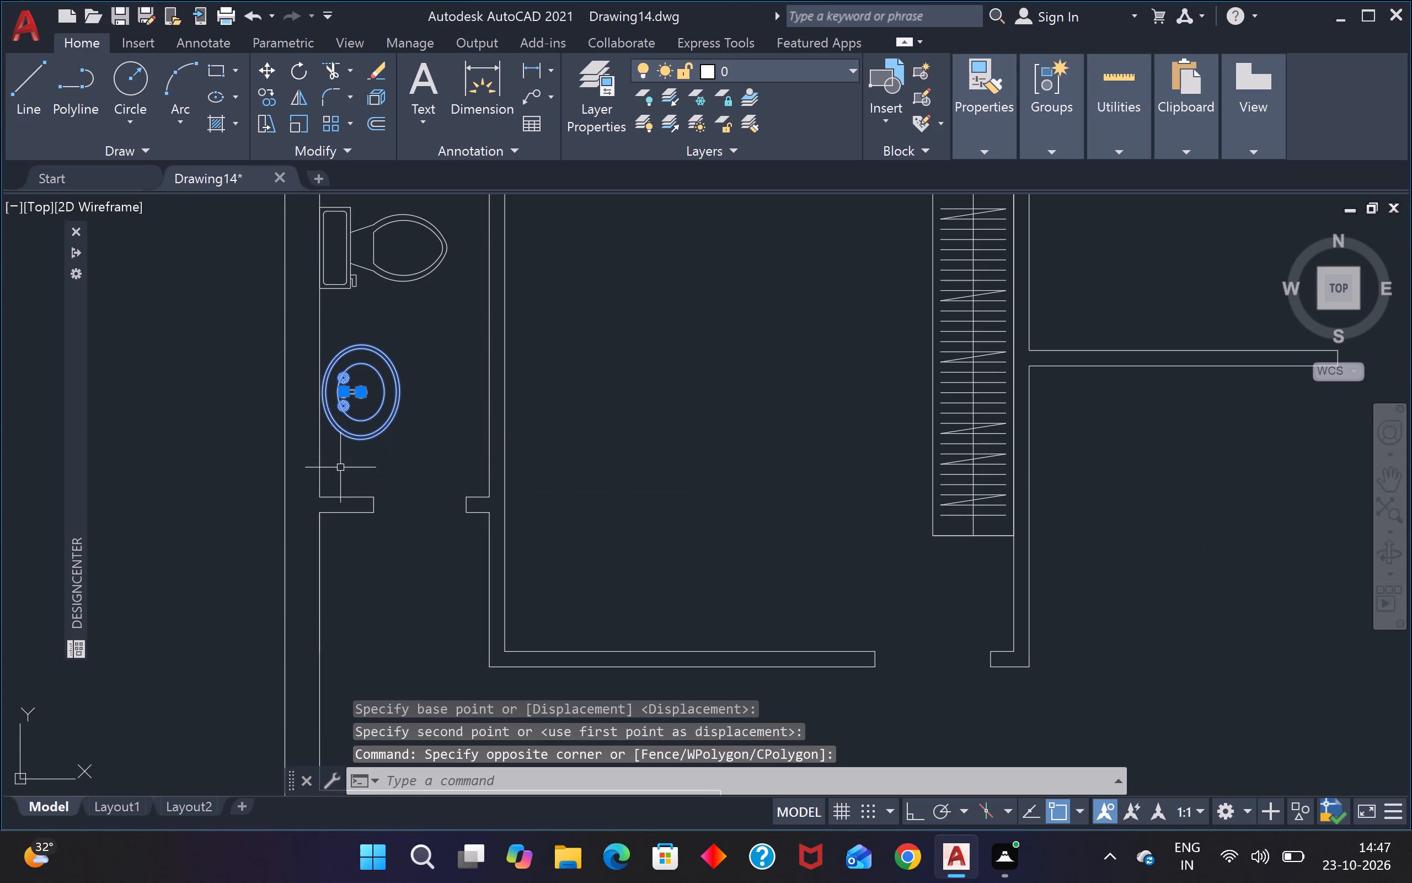
pyautogui.press('space')
pyautogui.click(368, 385)
pyautogui.scroll(-1, 367, 388)
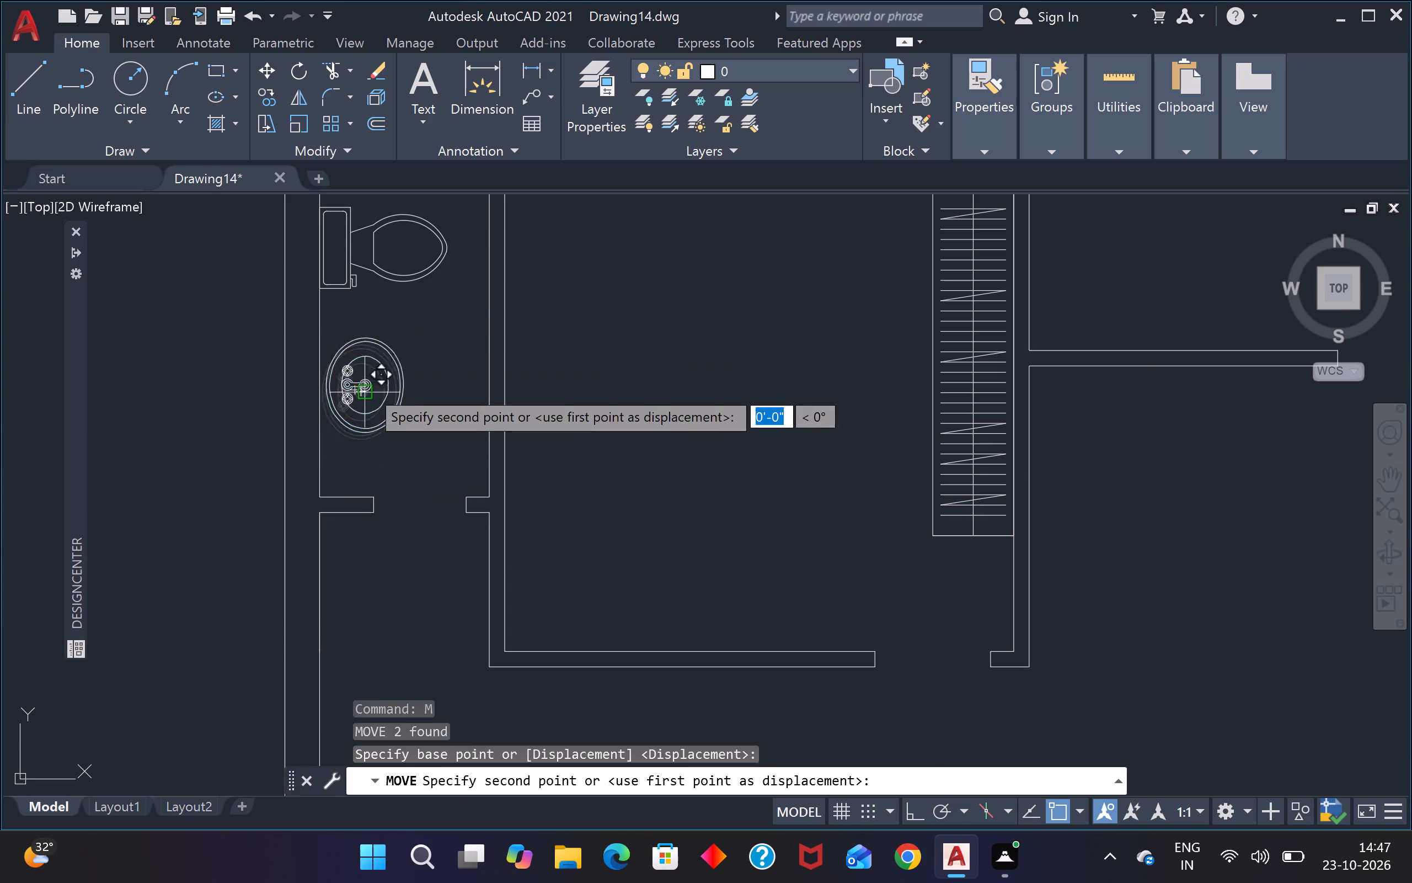
pyautogui.scroll(-2, 367, 393)
pyautogui.scroll(3, 403, 595)
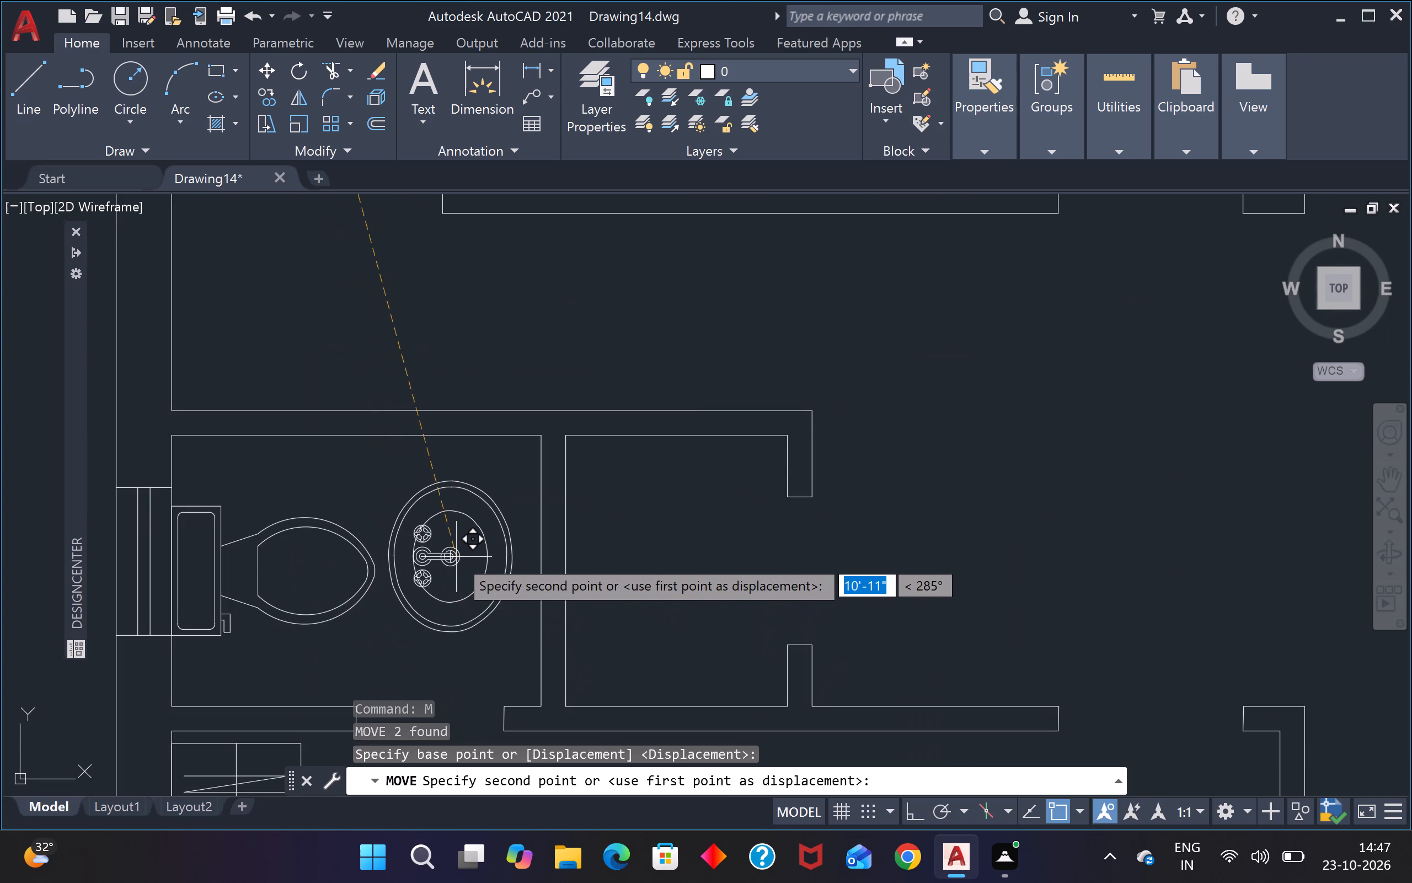
pyautogui.click(450, 548)
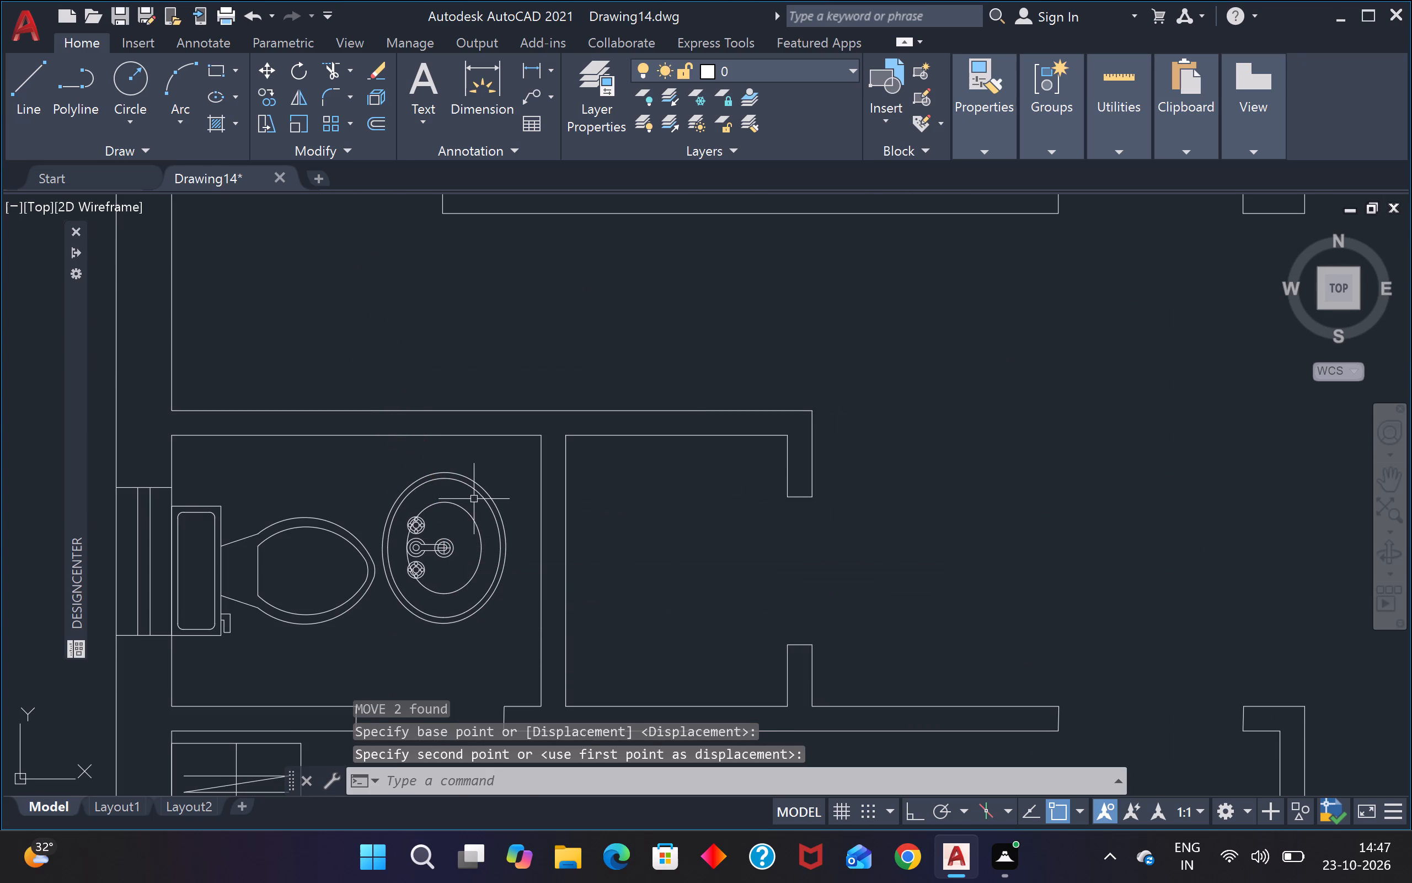
pyautogui.press('Escape')
pyautogui.press('Escape')
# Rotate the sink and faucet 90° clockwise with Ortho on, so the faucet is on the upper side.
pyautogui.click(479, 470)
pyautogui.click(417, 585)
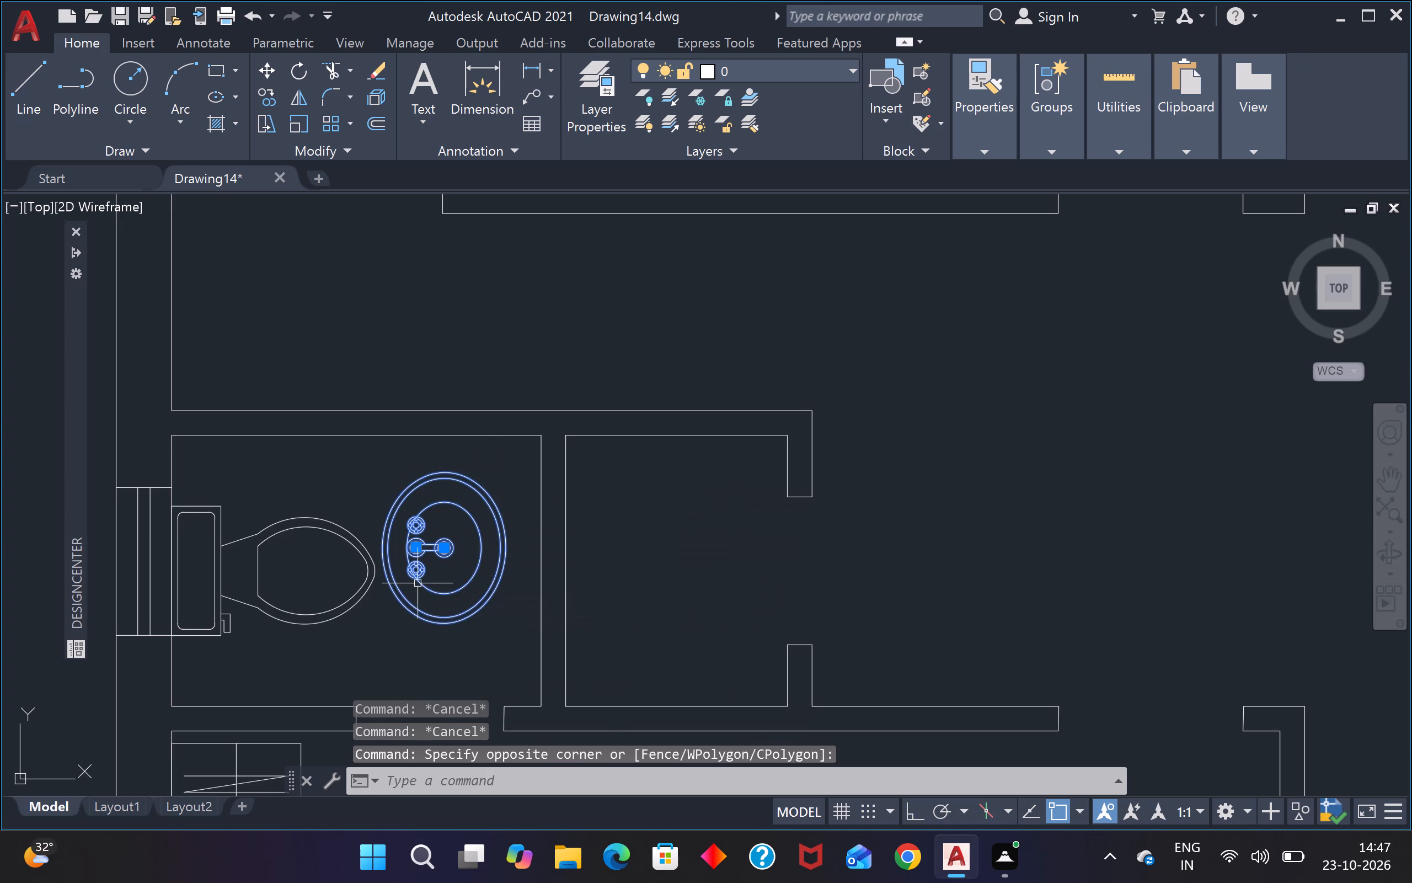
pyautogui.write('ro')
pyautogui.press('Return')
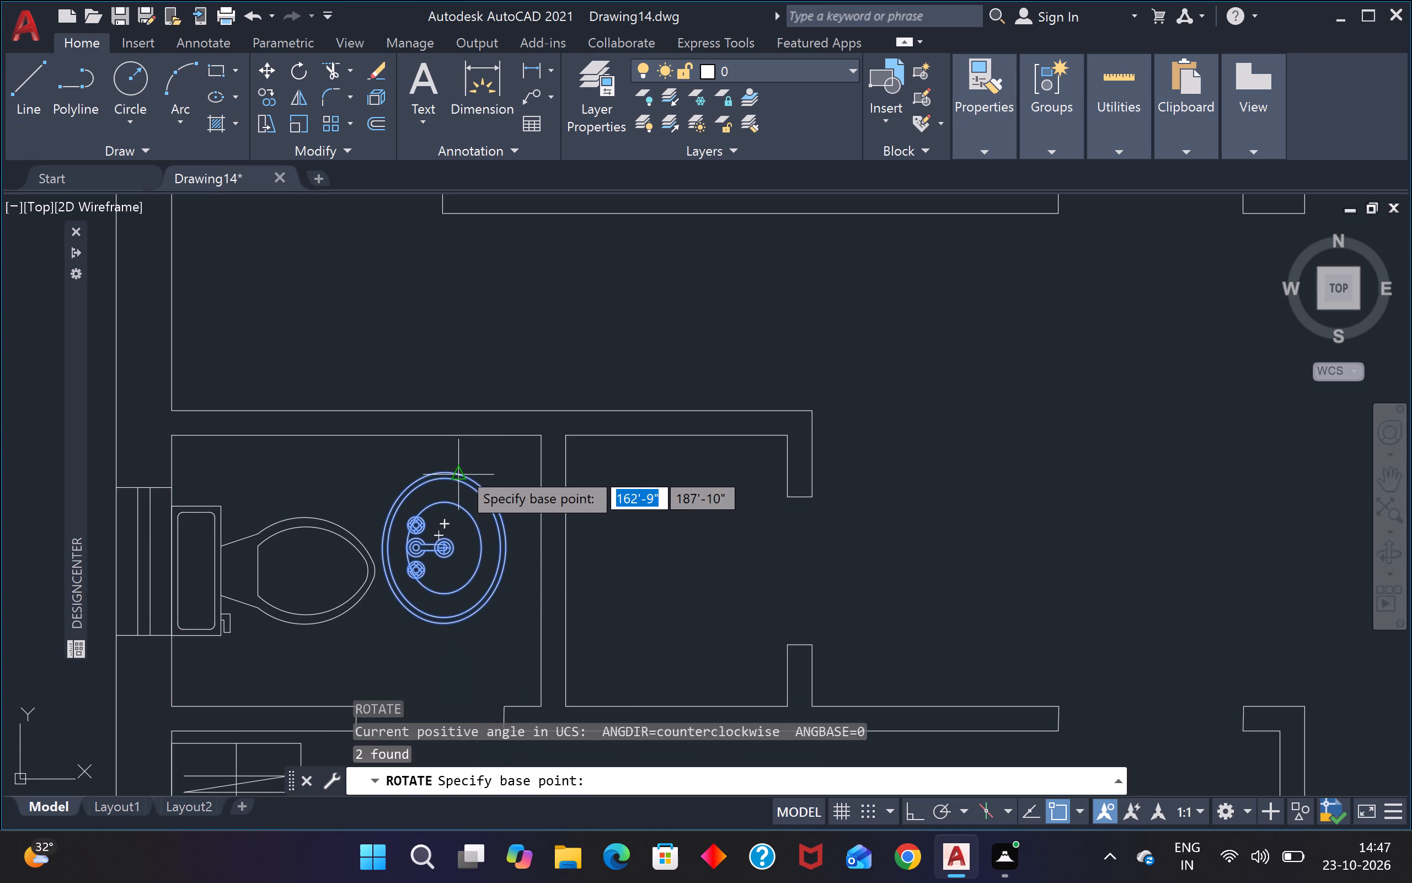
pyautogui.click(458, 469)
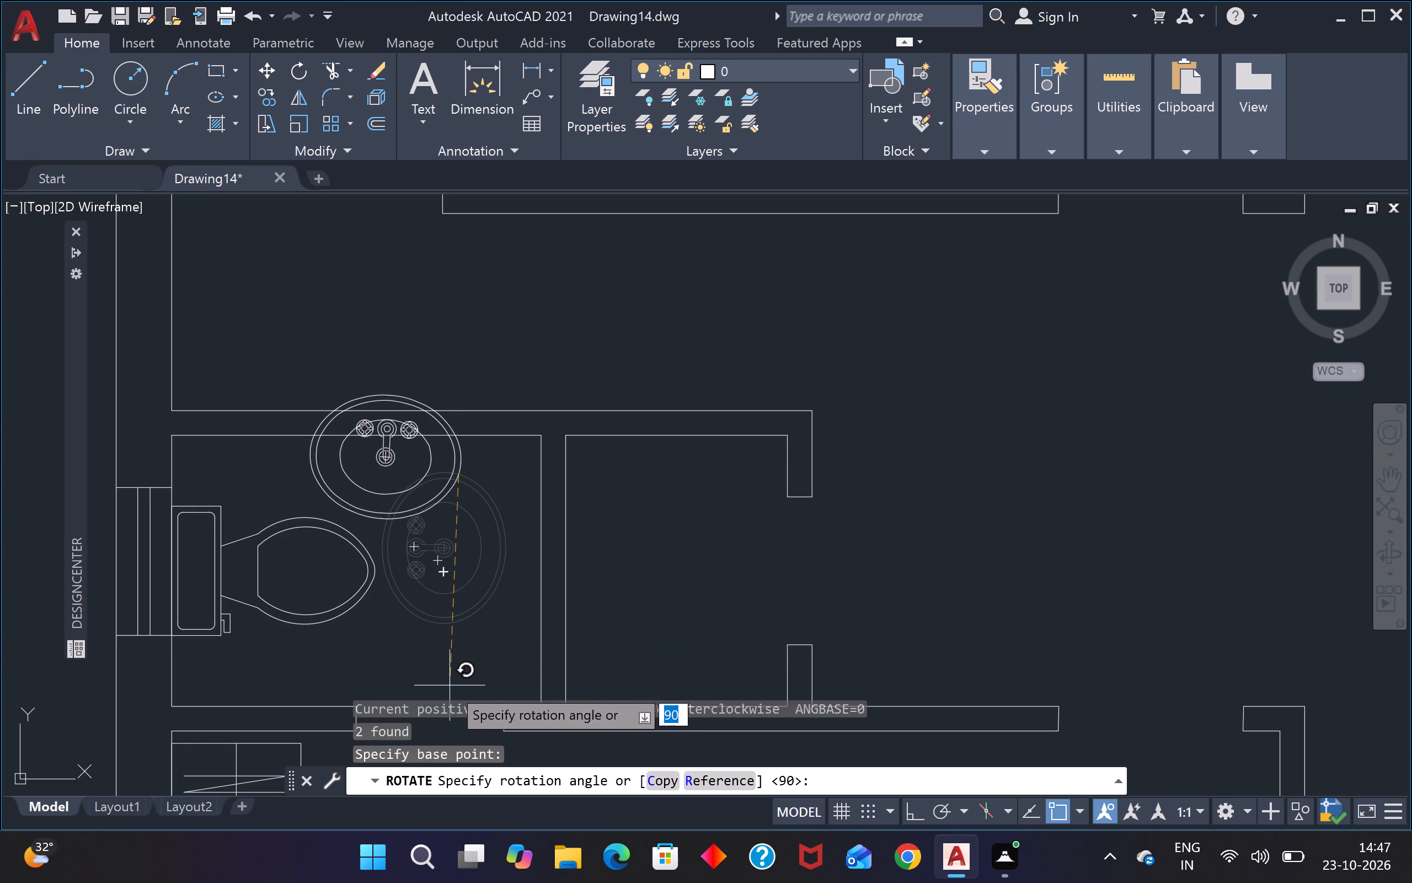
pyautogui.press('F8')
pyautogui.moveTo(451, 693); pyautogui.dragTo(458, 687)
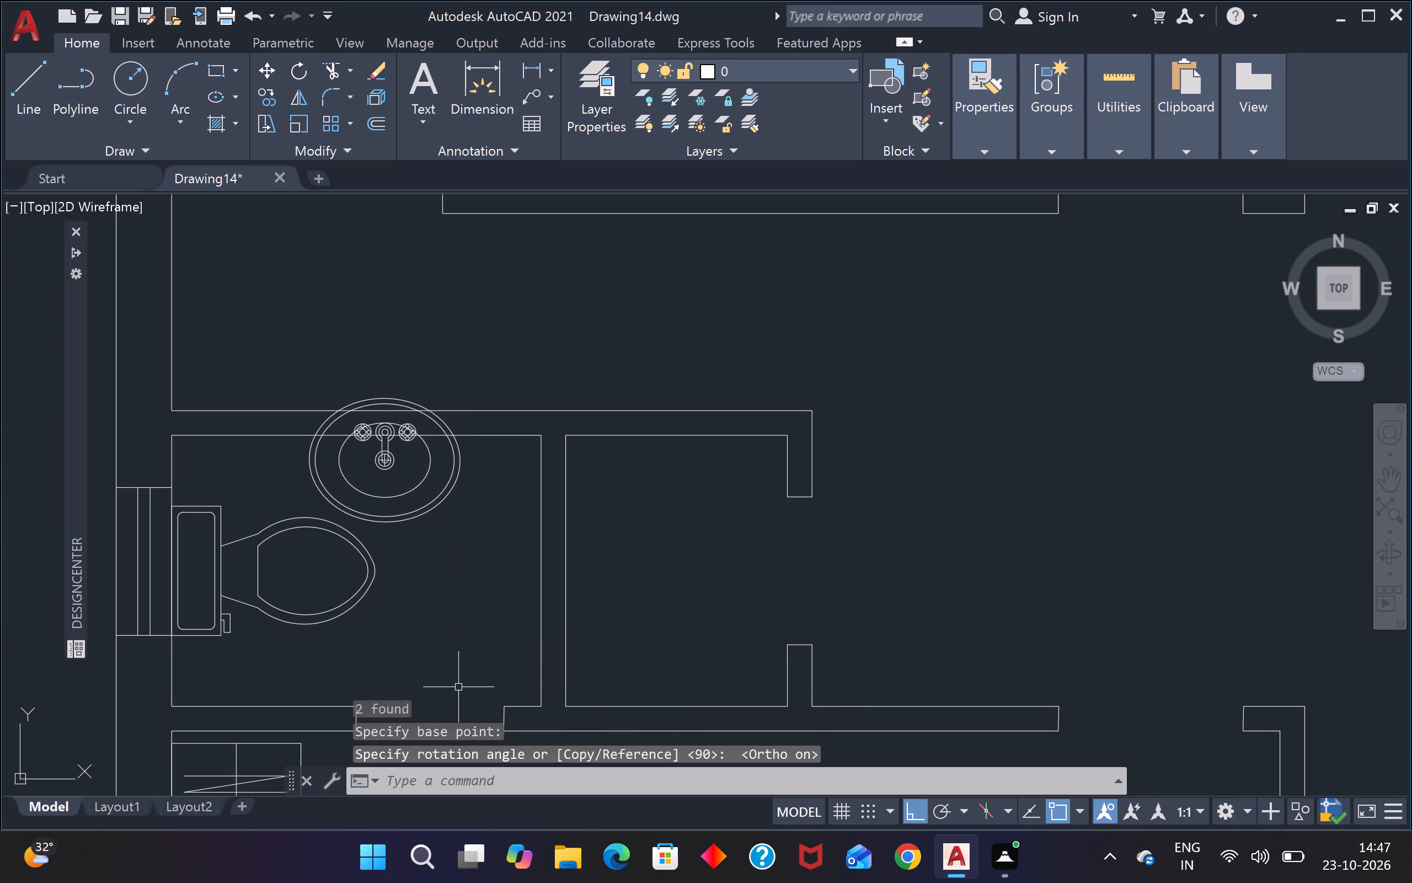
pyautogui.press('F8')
# With Ortho off, move the sink and faucet together into the small toilet room's upper-right corner, just inside both walls.
pyautogui.moveTo(479, 485); pyautogui.dragTo(475, 480)
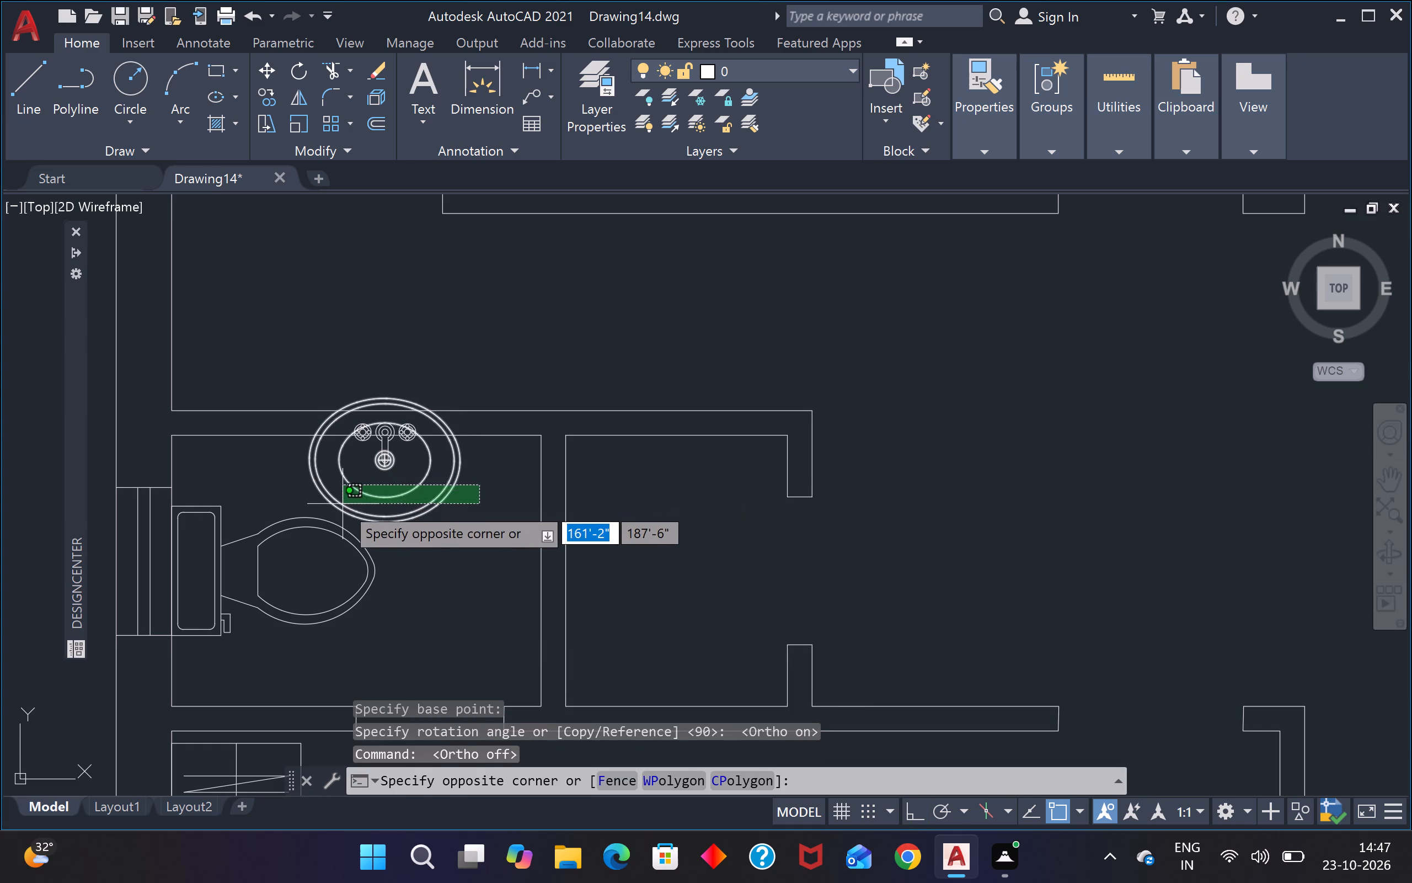
pyautogui.click(343, 504)
pyautogui.scroll(2, 367, 449)
pyautogui.click(413, 438)
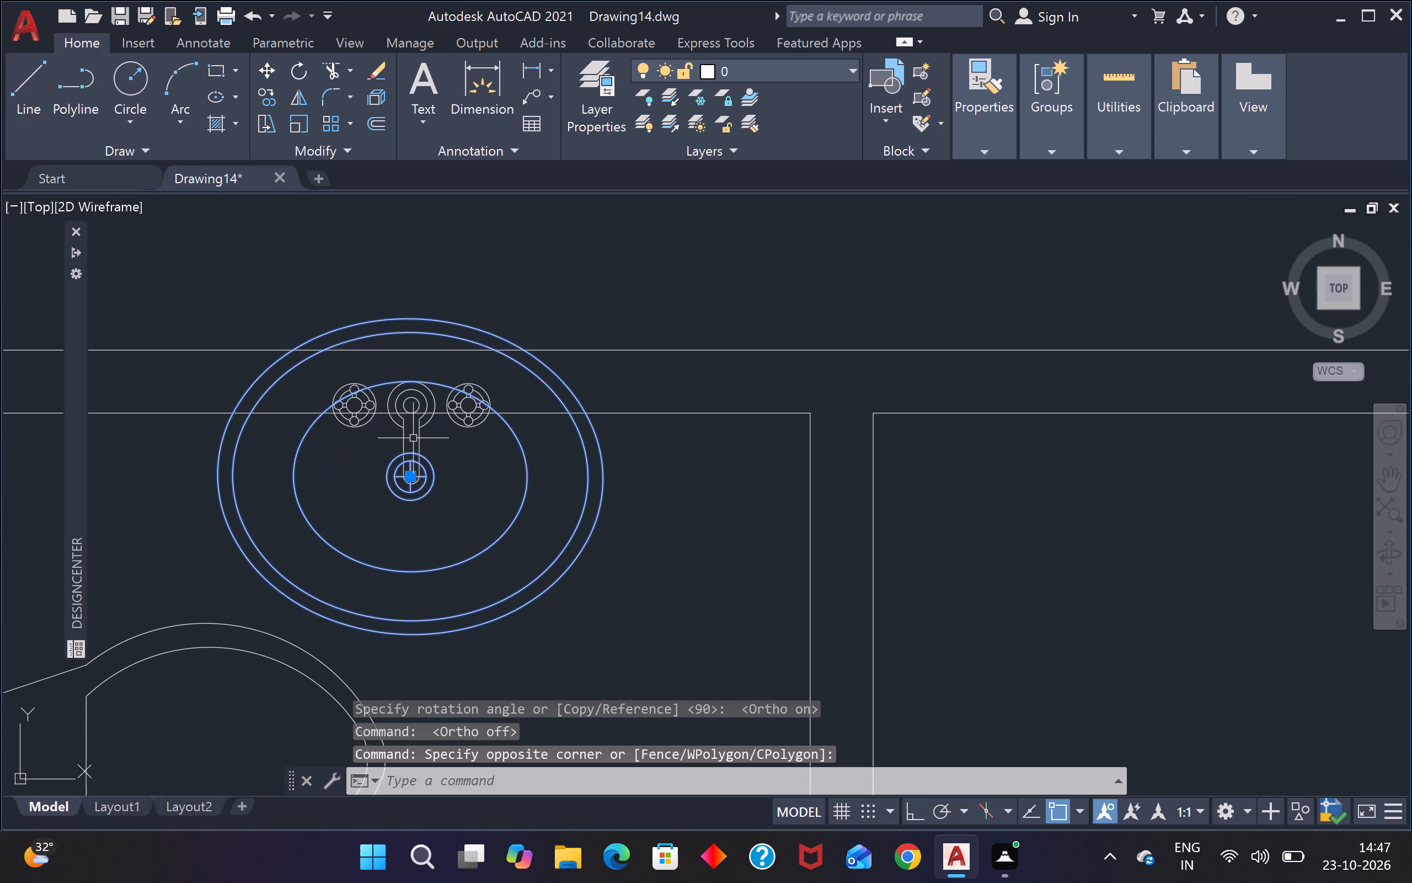
pyautogui.click(387, 443)
pyautogui.write('m')
pyautogui.press('space')
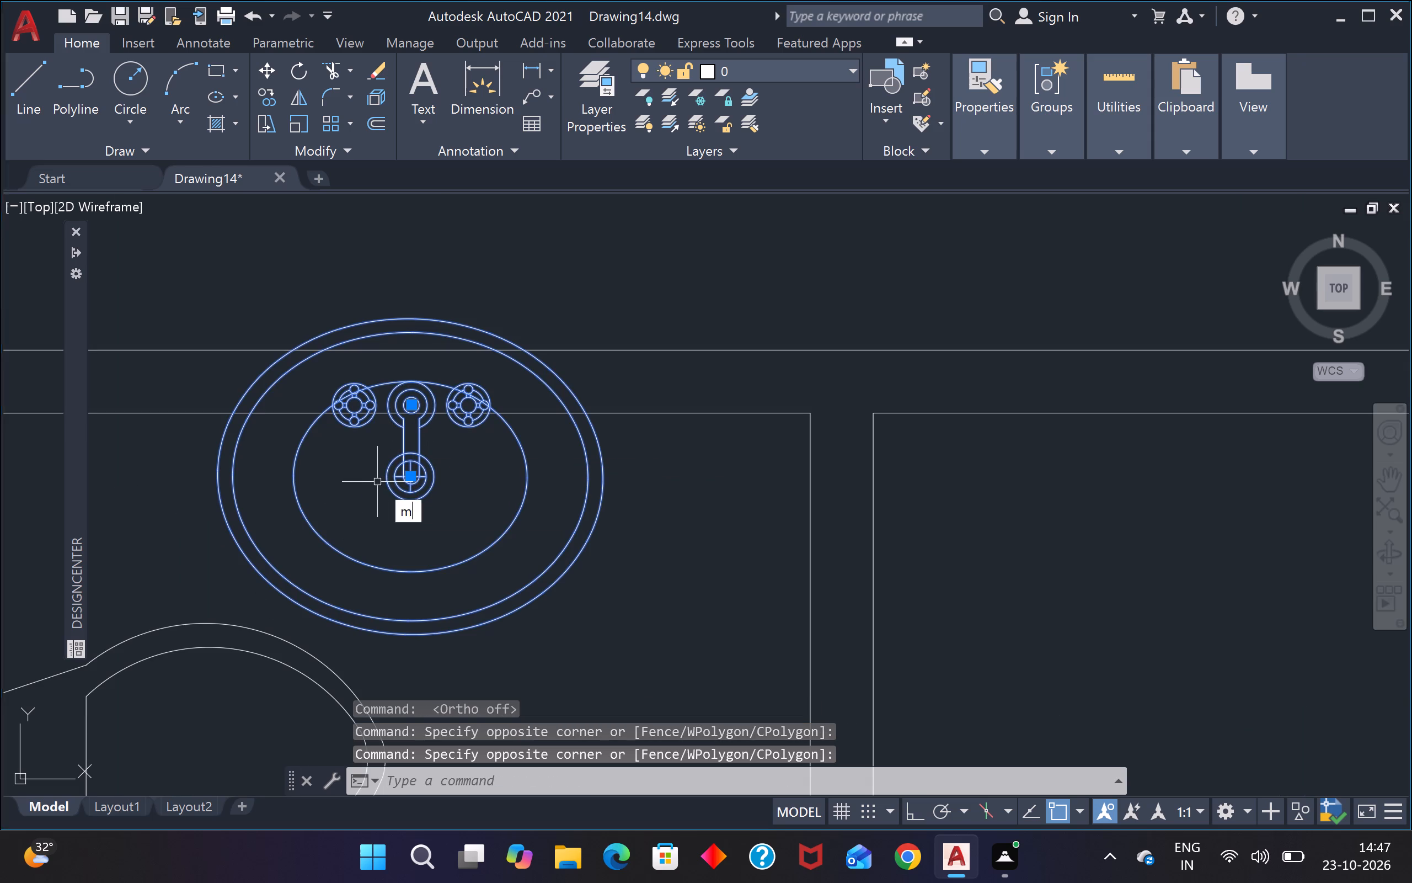
pyautogui.click(411, 471)
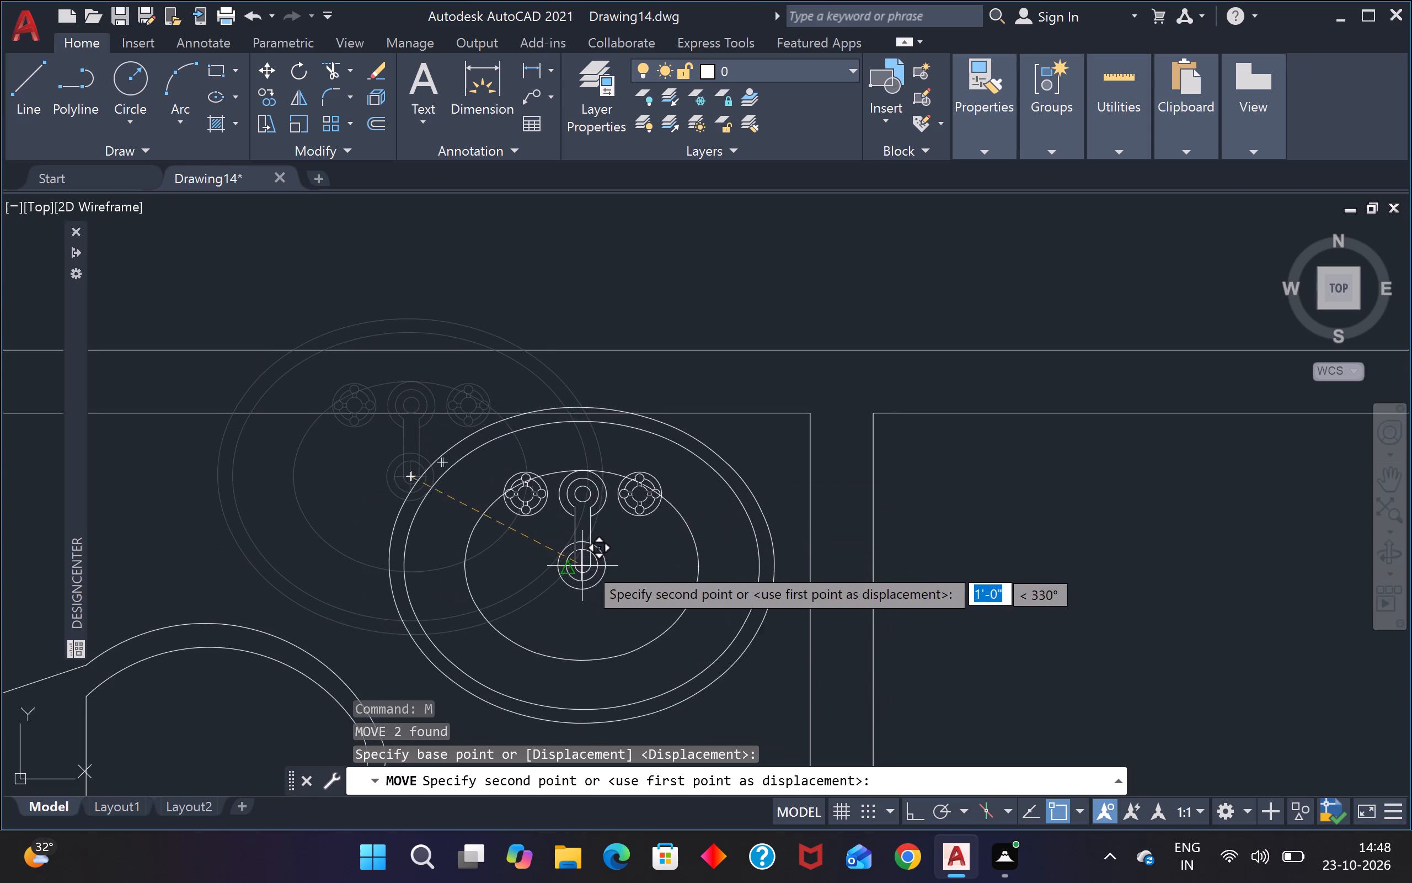
pyautogui.click(604, 579)
# Copy the sink and faucet from the lower toilet room to empty space outside the plan, beyond the upper part of the outer left wall.
pyautogui.scroll(-2, 616, 570)
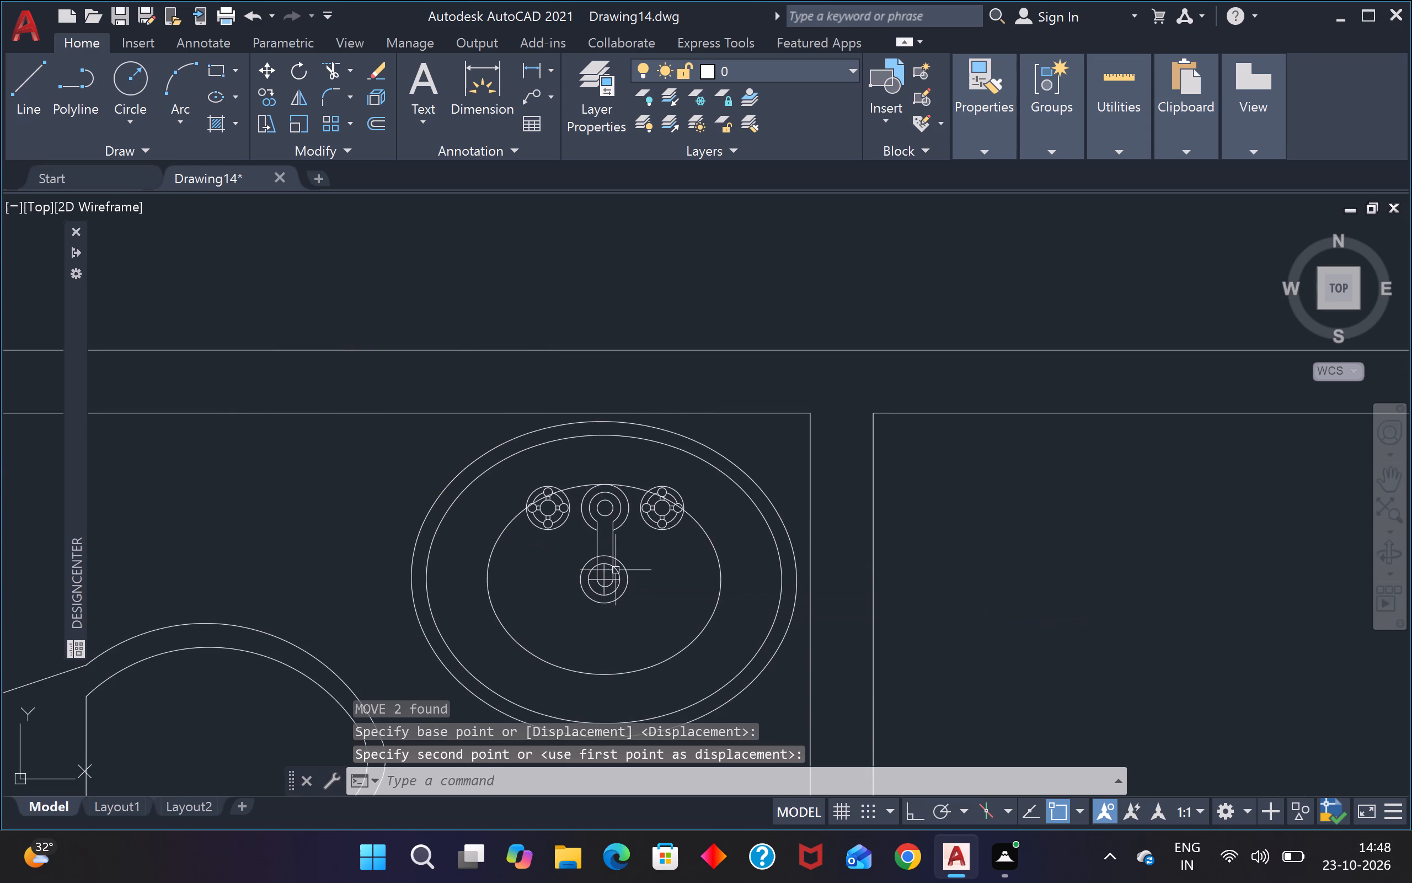
pyautogui.scroll(-2, 616, 570)
pyautogui.scroll(-3, 652, 529)
pyautogui.scroll(-1, 693, 493)
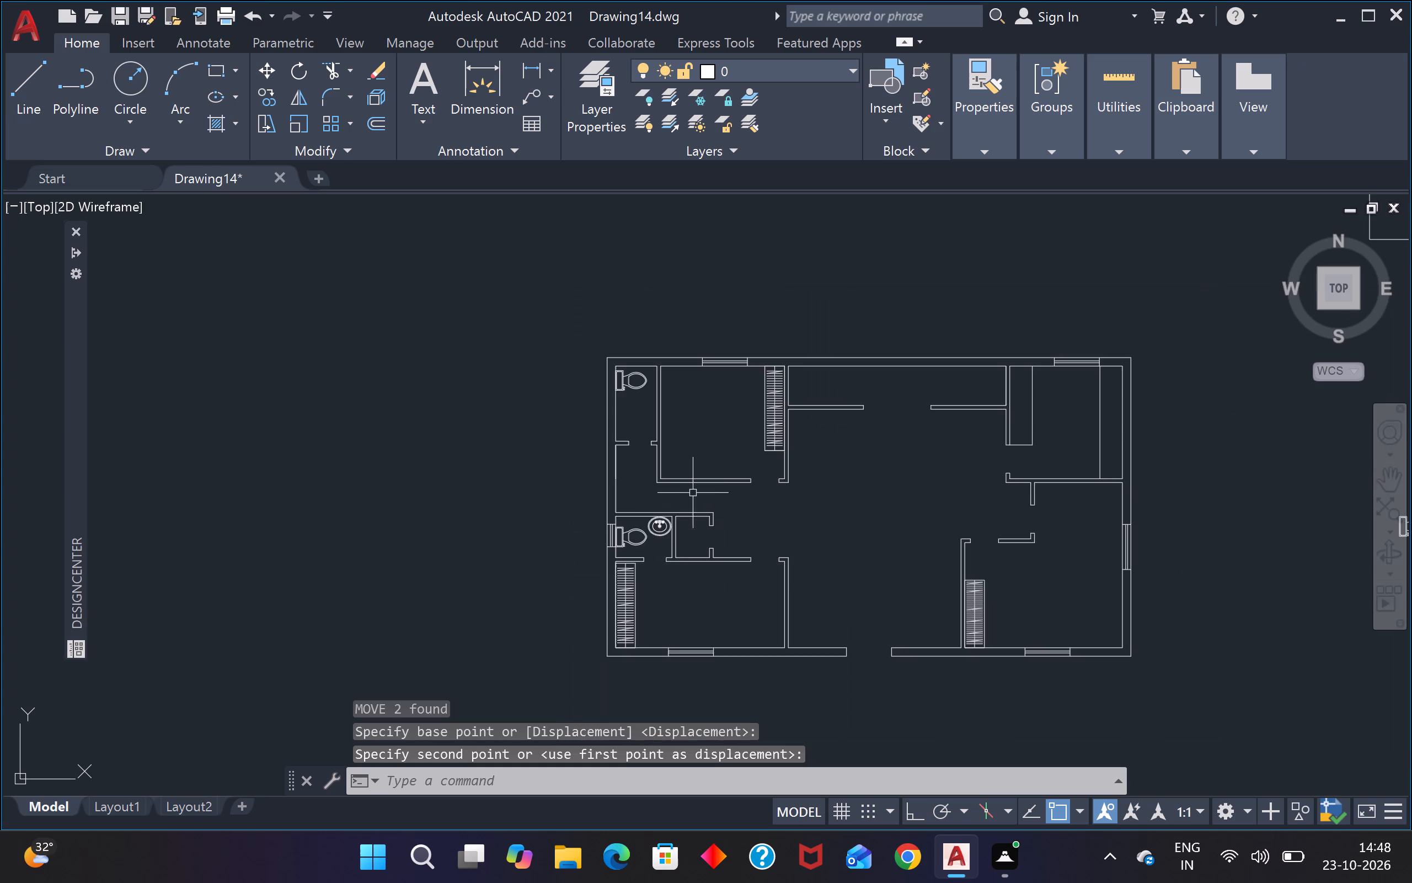
pyautogui.scroll(3, 666, 535)
pyautogui.scroll(3, 667, 474)
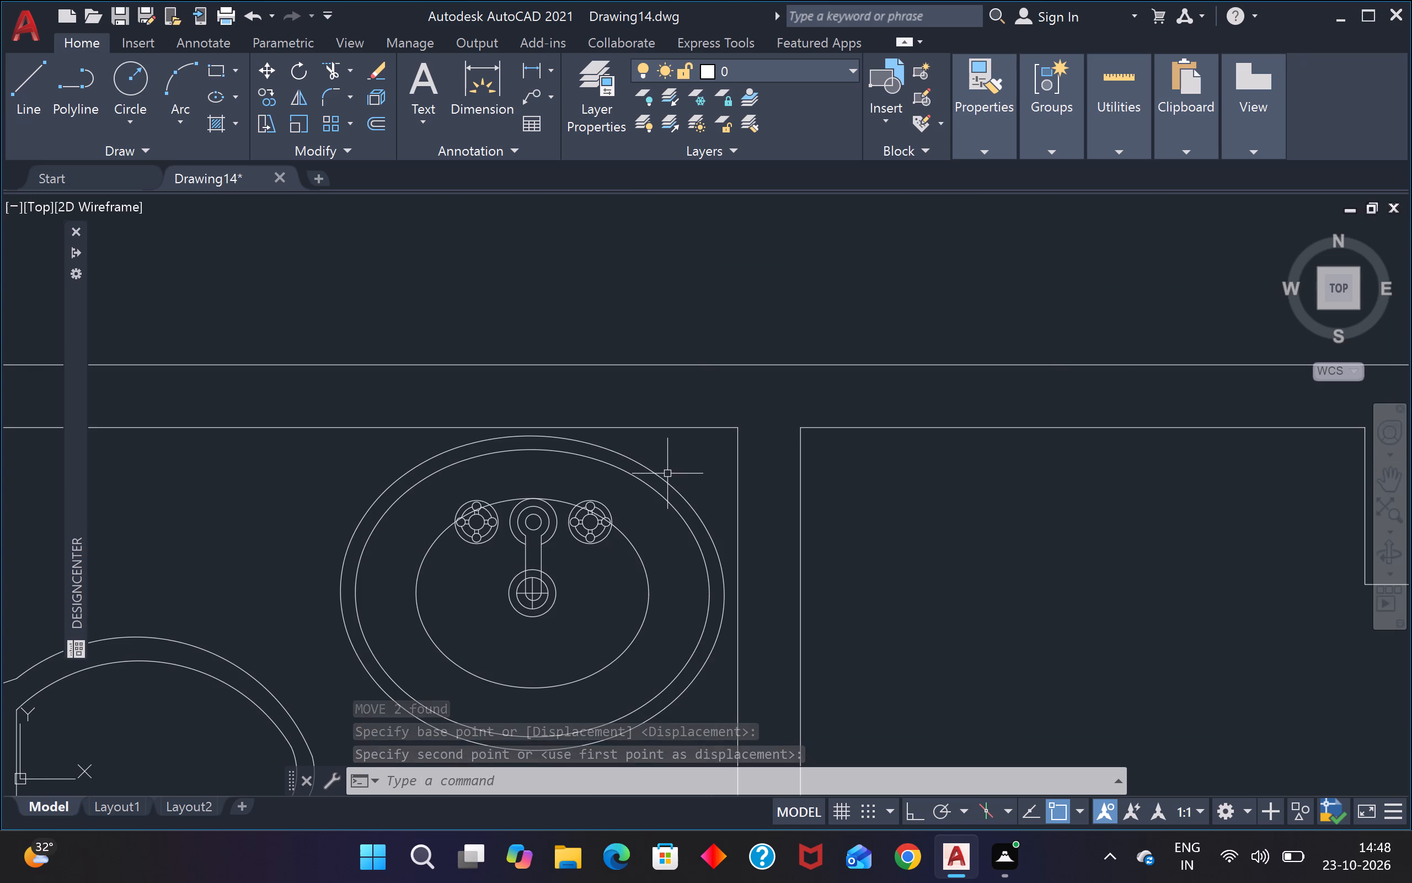
pyautogui.click(668, 473)
pyautogui.click(510, 557)
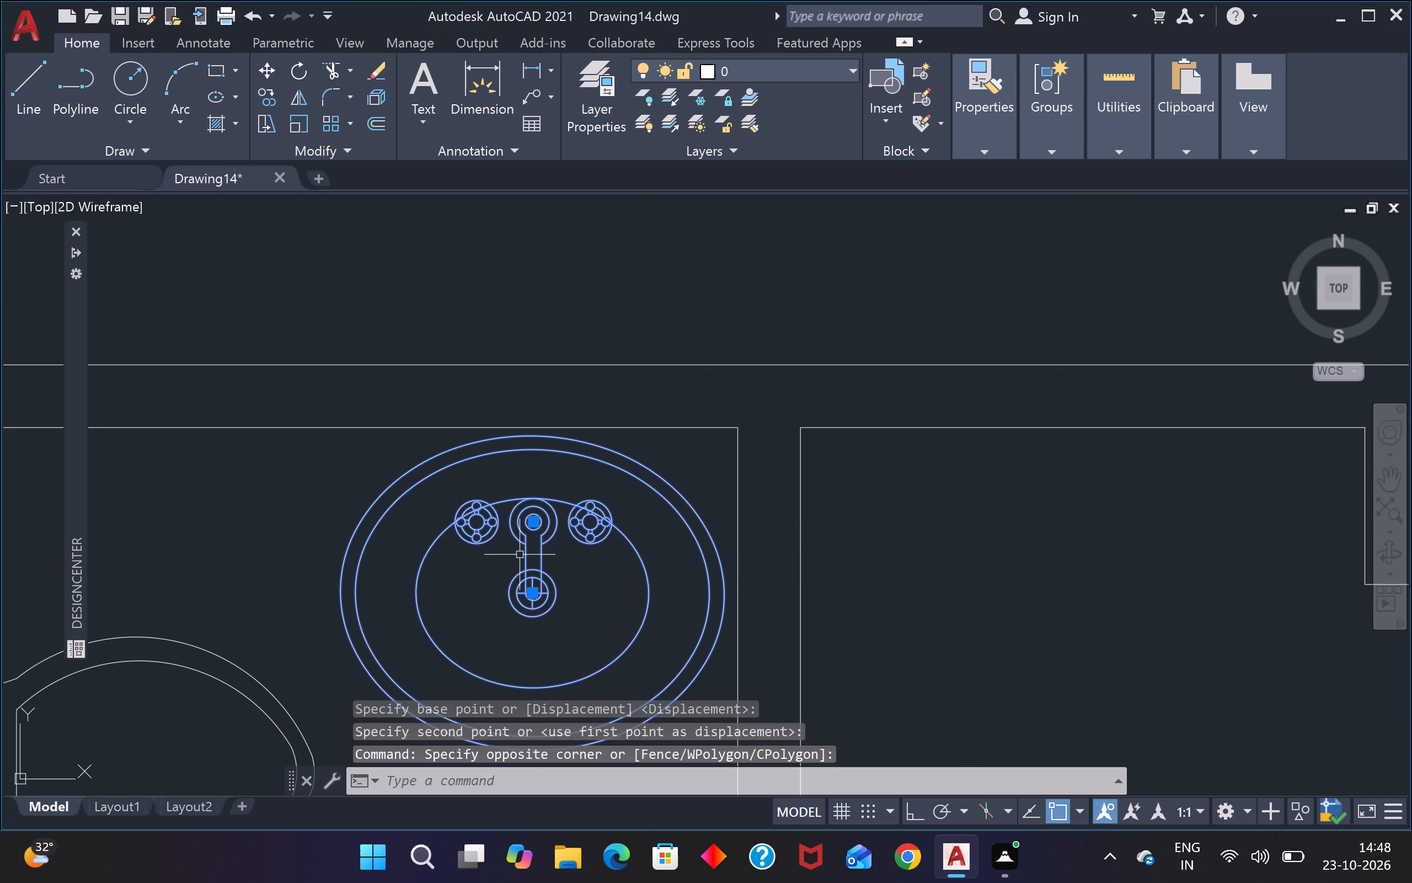
pyautogui.write('co')
pyautogui.press('Return')
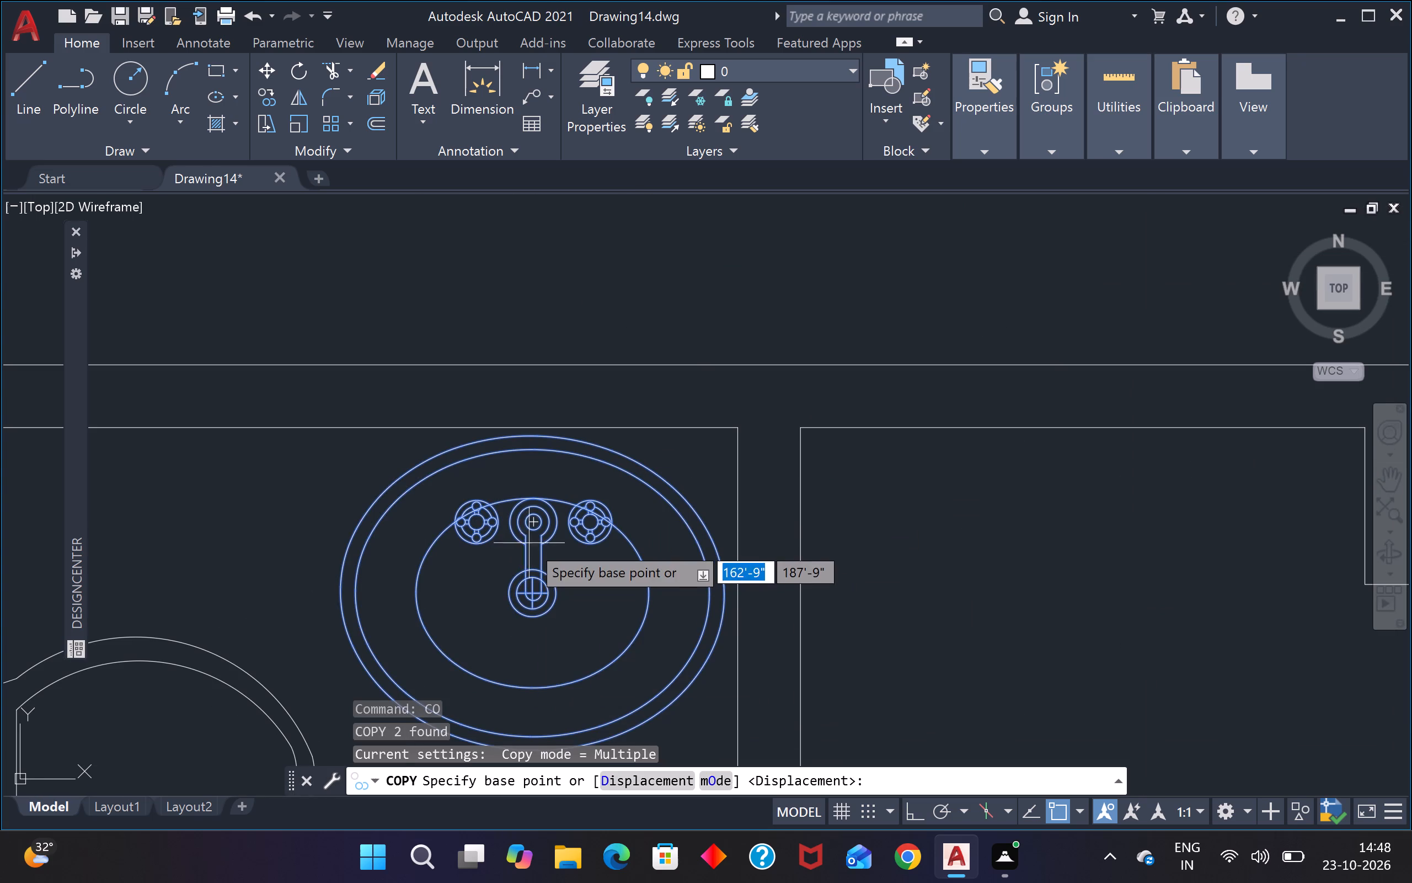
pyautogui.click(529, 542)
pyautogui.scroll(-4, 532, 536)
pyautogui.scroll(-3, 502, 439)
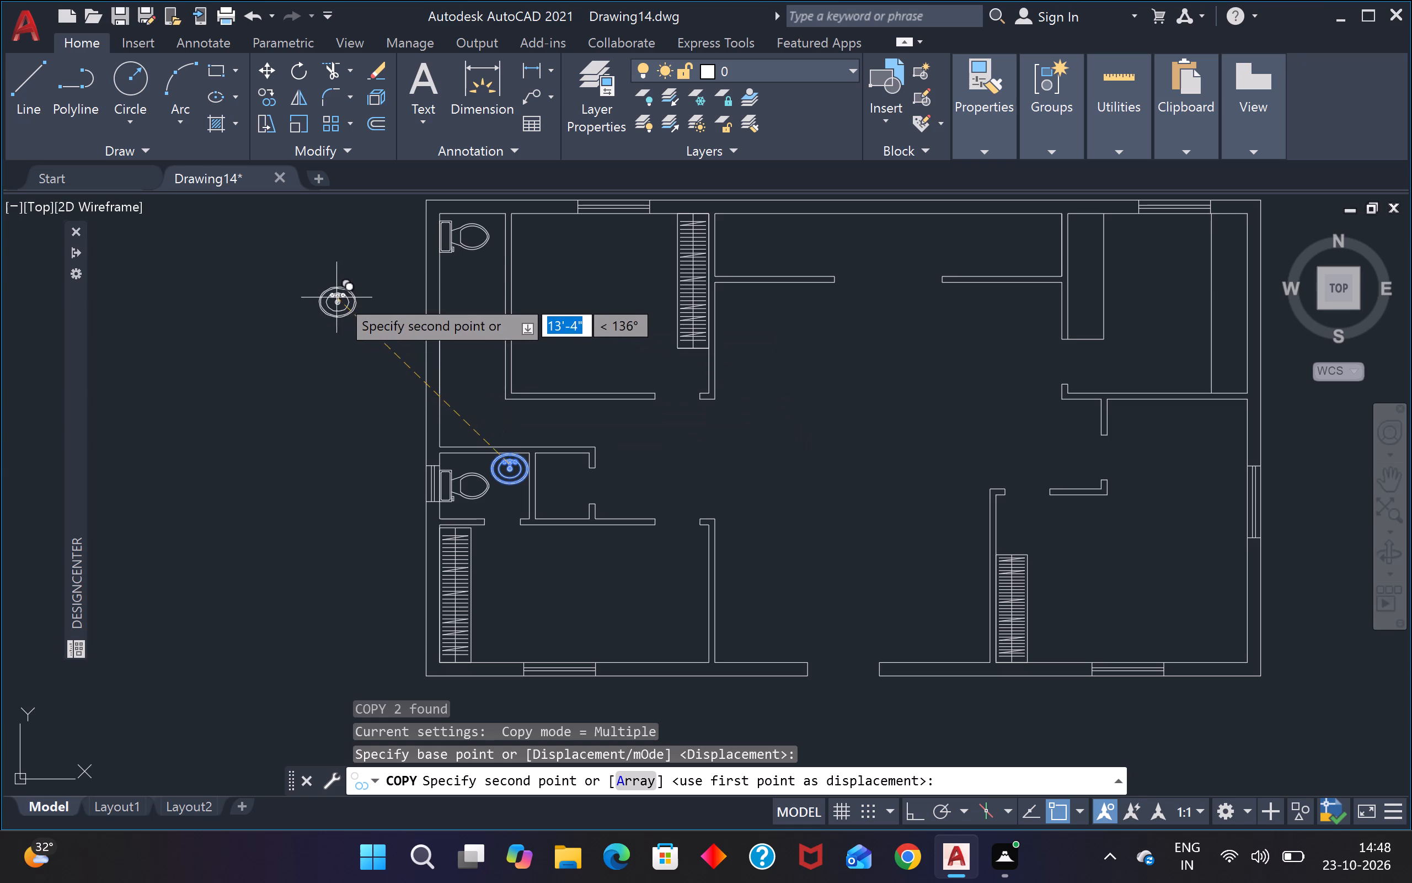
pyautogui.click(341, 297)
pyautogui.press('Escape')
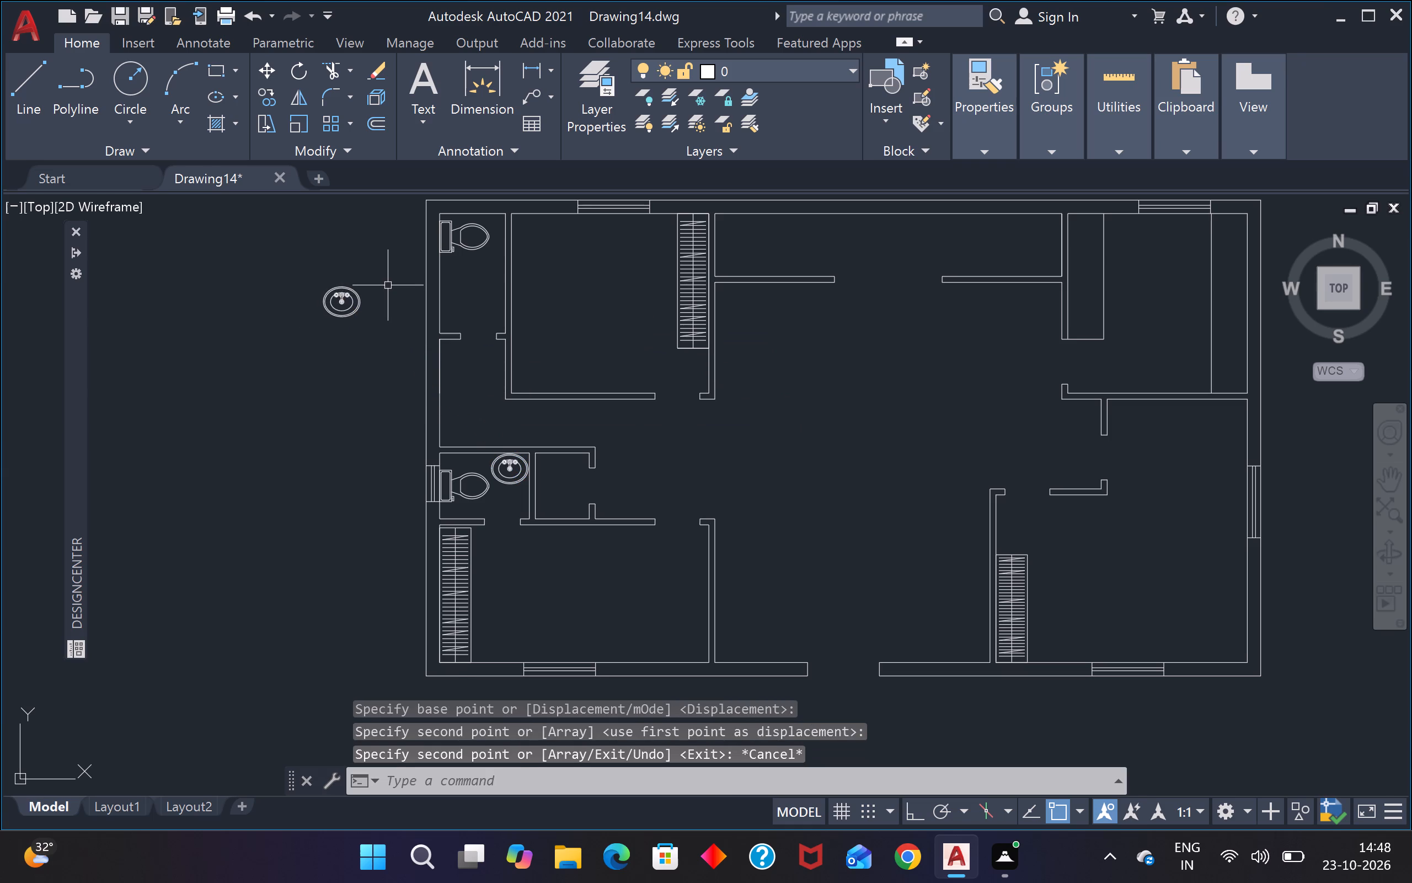
# Rotate the copied sink and faucet outside the plan 90° counterclockwise with Ortho on, so the faucet is on the left side.
pyautogui.scroll(1, 388, 285)
pyautogui.click(376, 285)
pyautogui.click(282, 371)
pyautogui.write('ro')
pyautogui.press('Return')
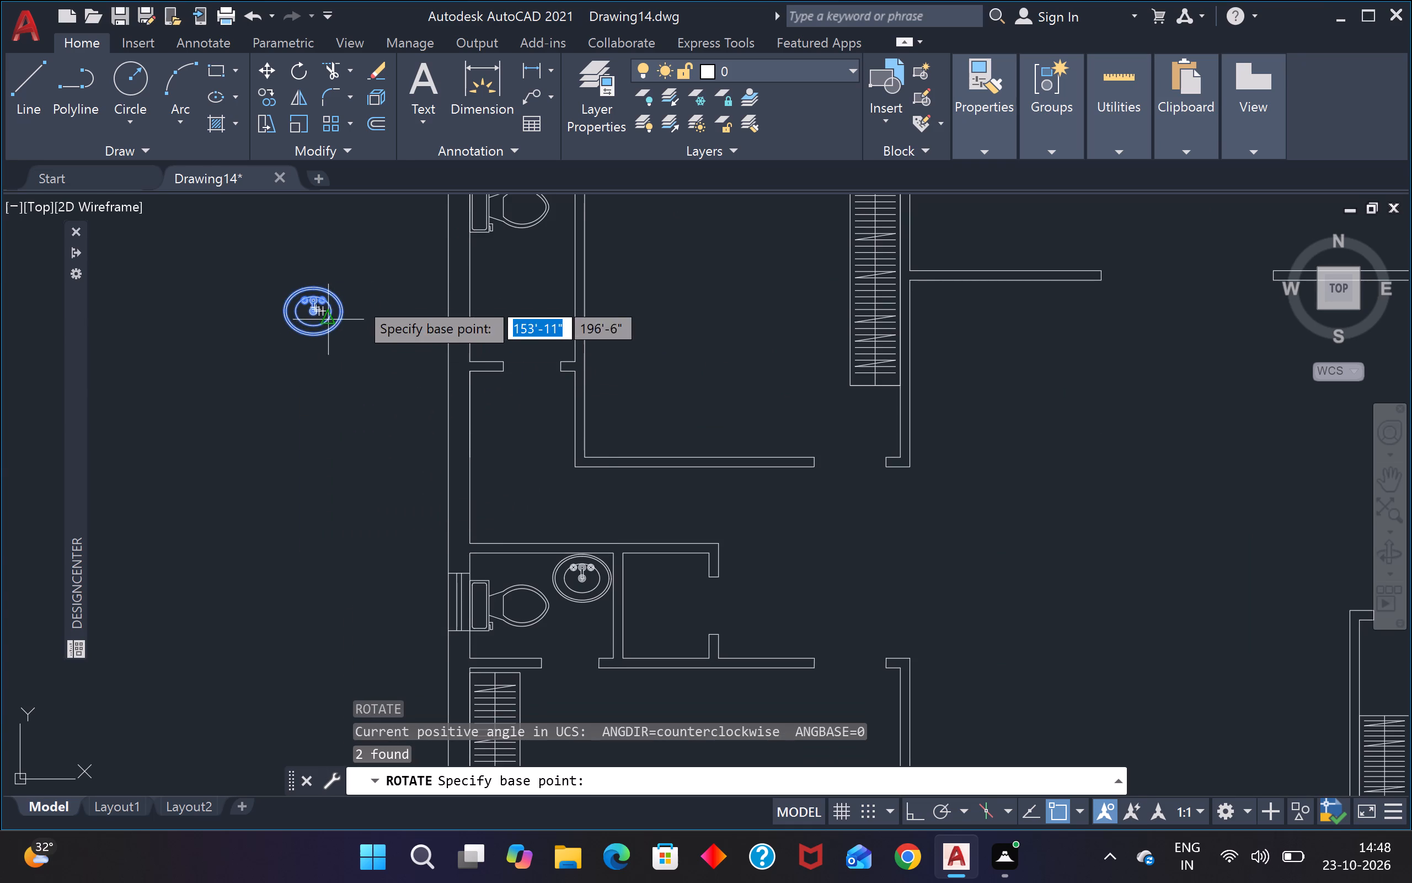
pyautogui.click(344, 314)
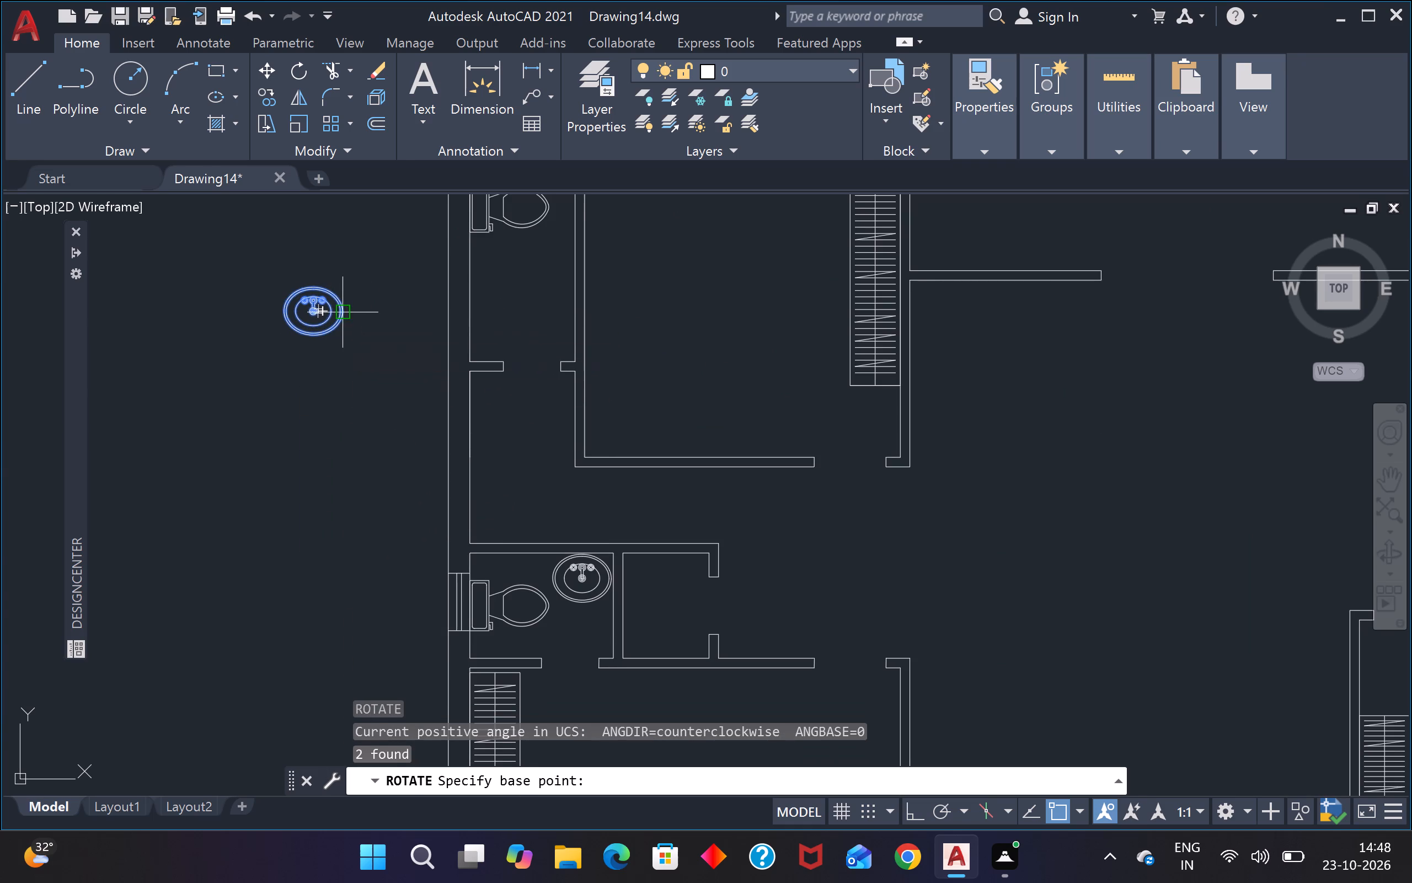
pyautogui.press('F8')
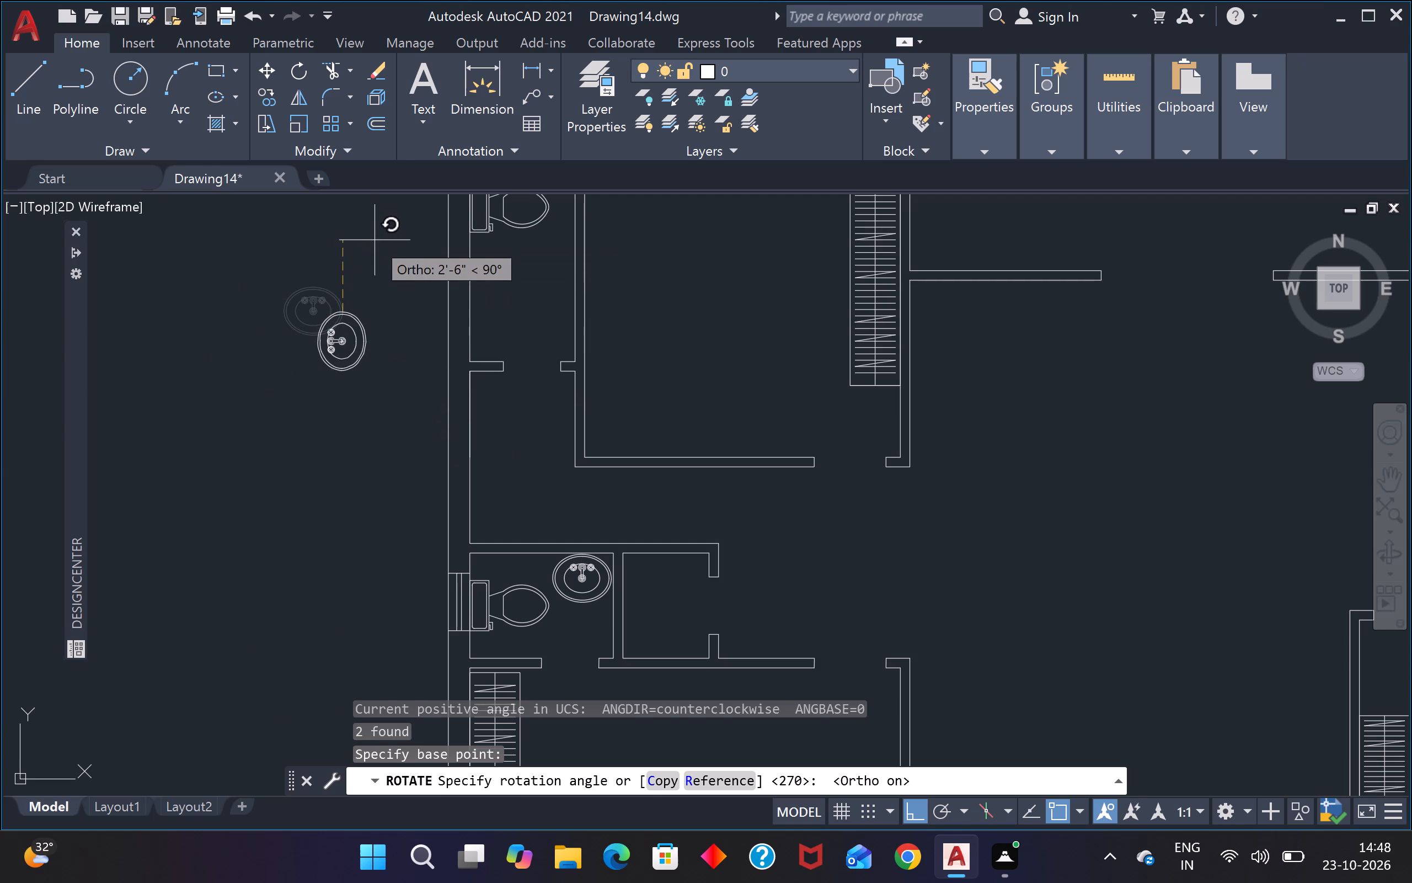
pyautogui.click(367, 242)
# With Ortho off, move the rotated sink and faucet copy into the upper-left small room, against the outer left wall below the toilet.
pyautogui.press('F8')
pyautogui.click(371, 266)
pyautogui.click(292, 416)
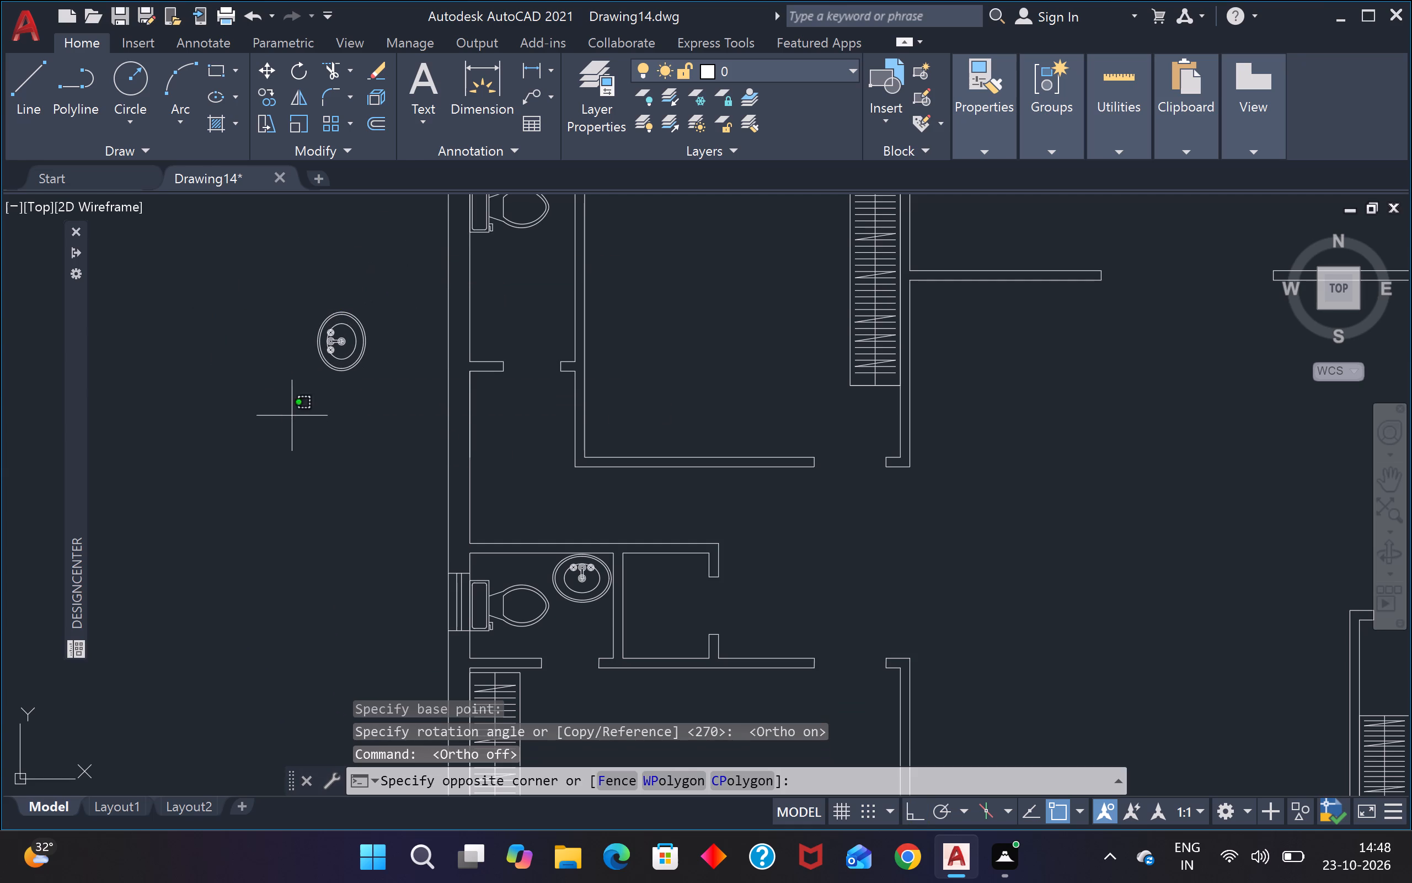
pyautogui.click(388, 299)
pyautogui.press('m')
pyautogui.press('space')
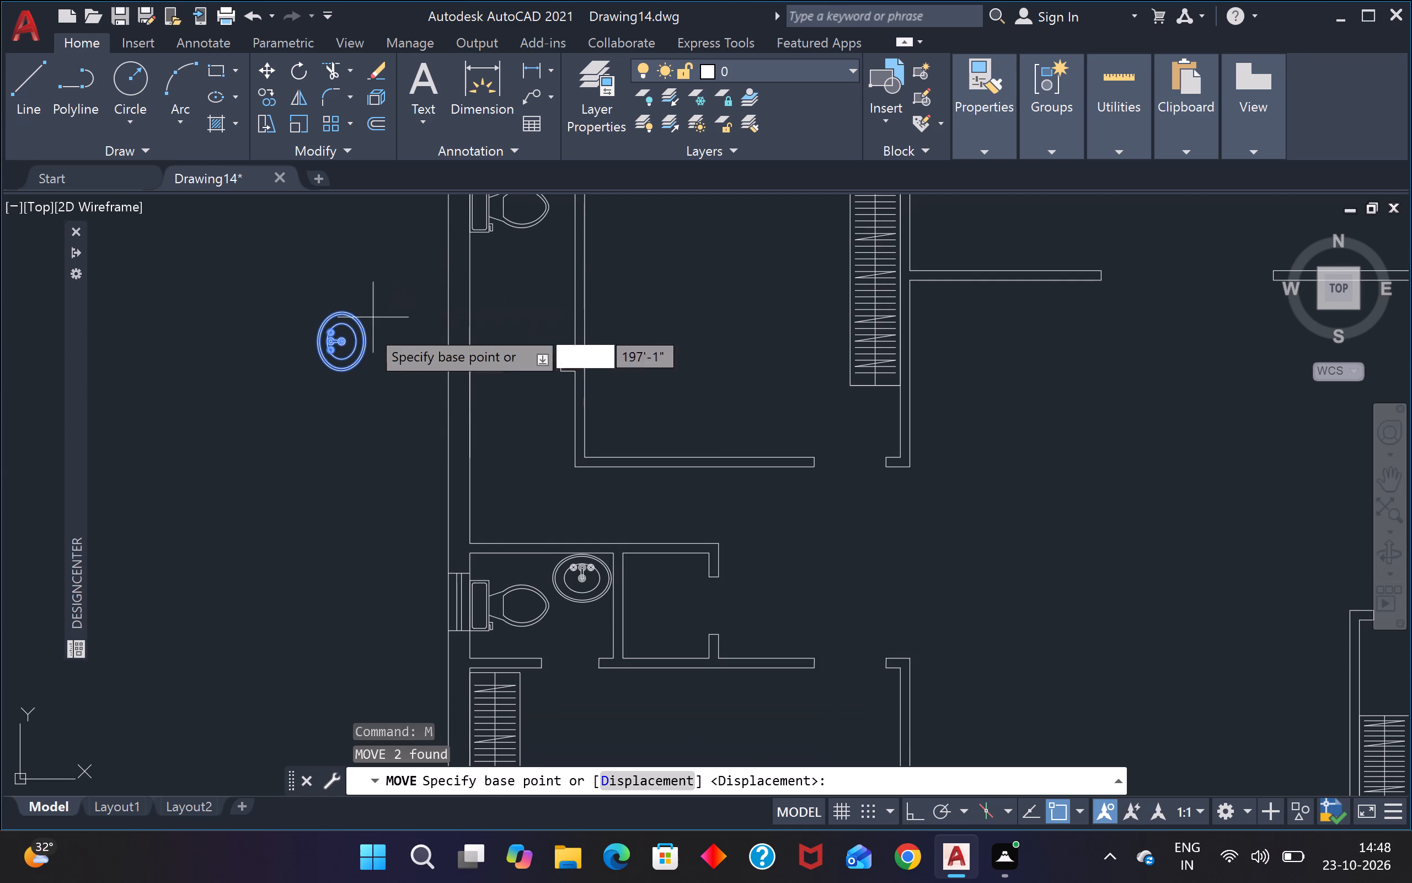
pyautogui.click(347, 343)
pyautogui.scroll(-3, 347, 343)
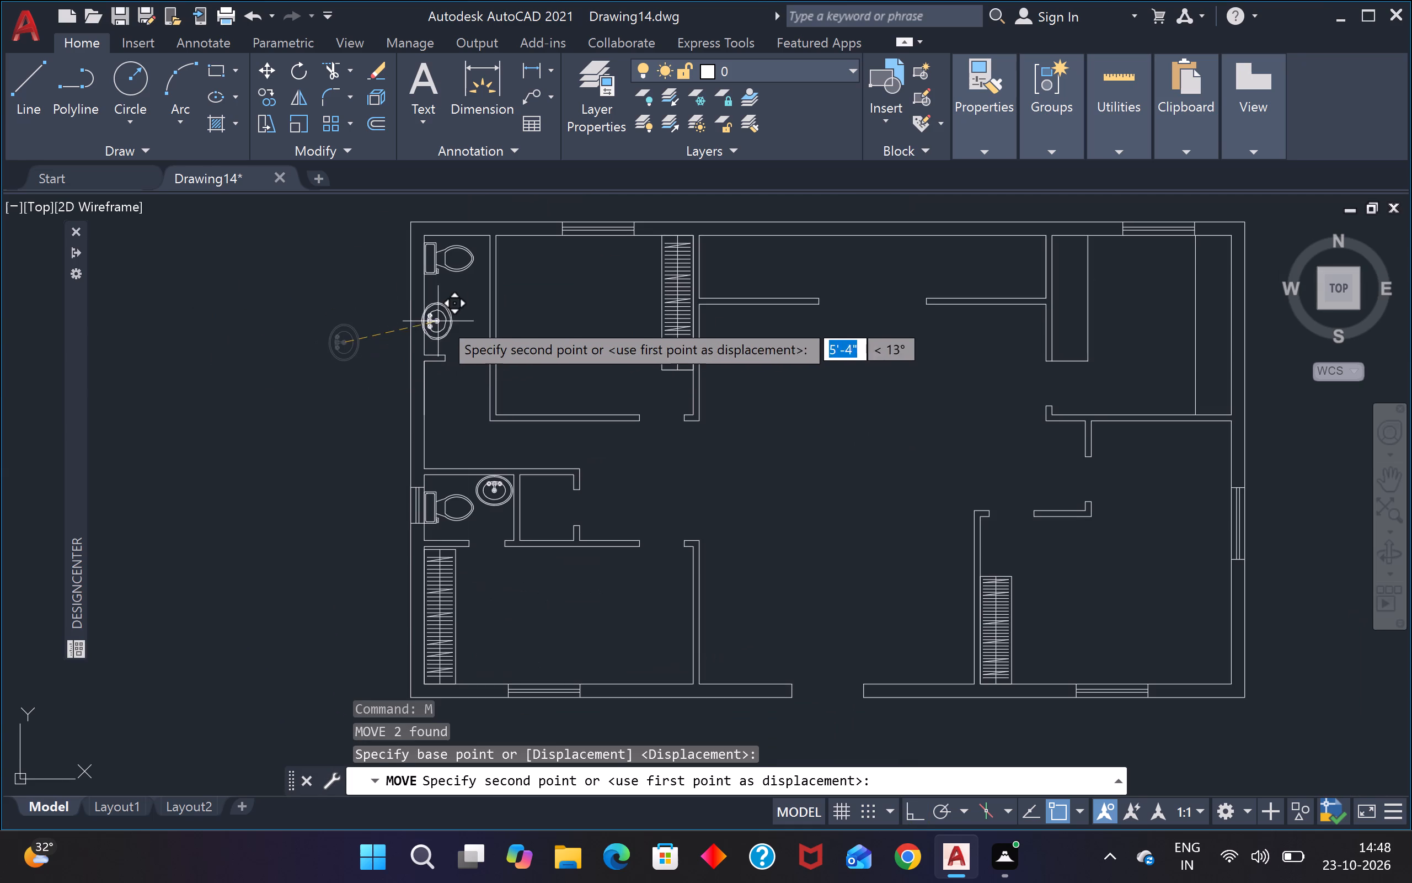
pyautogui.scroll(2, 442, 319)
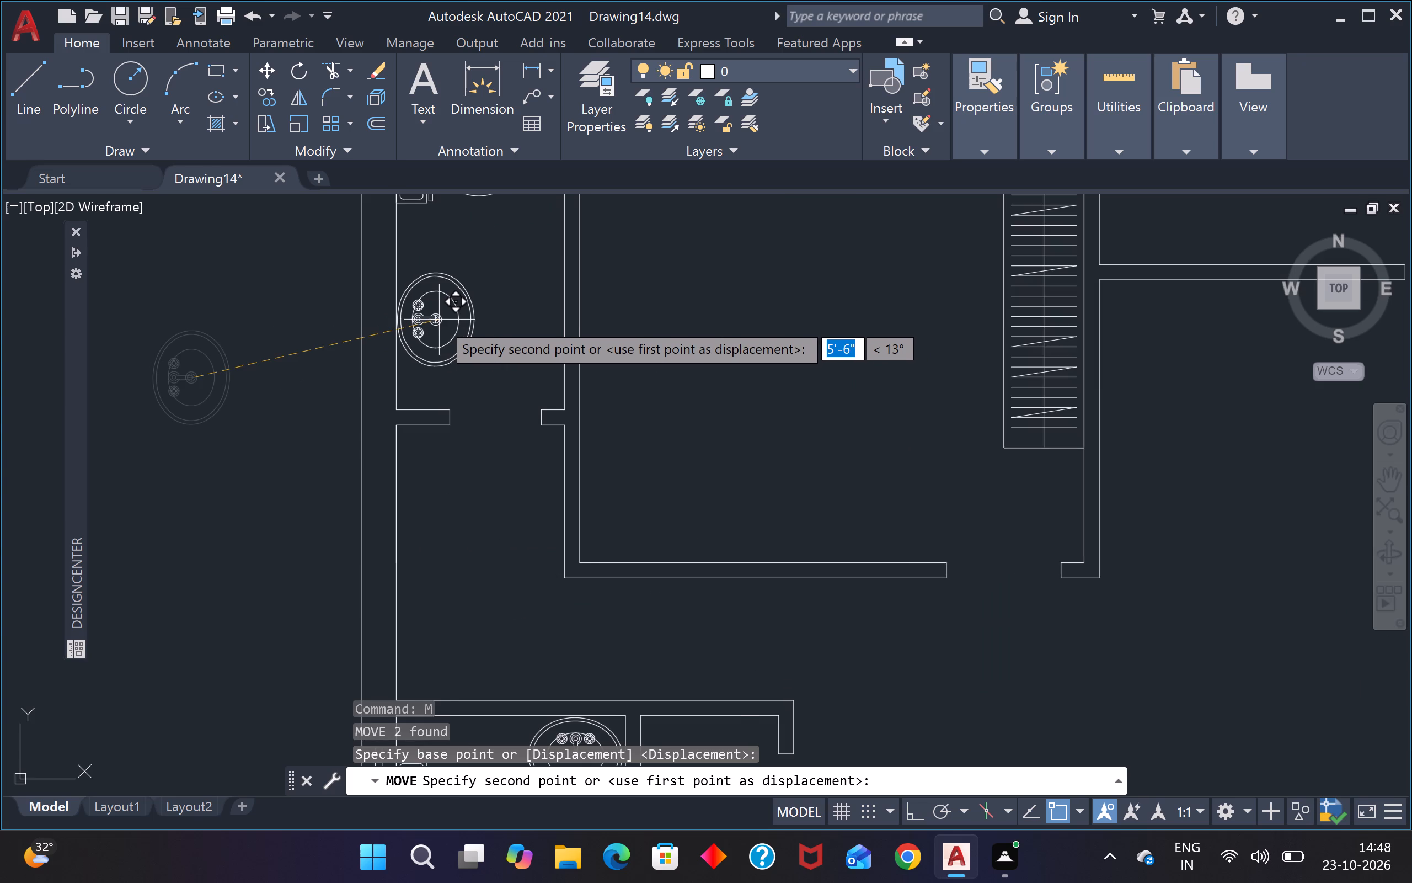
pyautogui.click(439, 320)
# Open the Bed - Queen block definition for editing in the Block Editor.
pyautogui.scroll(-4, 439, 320)
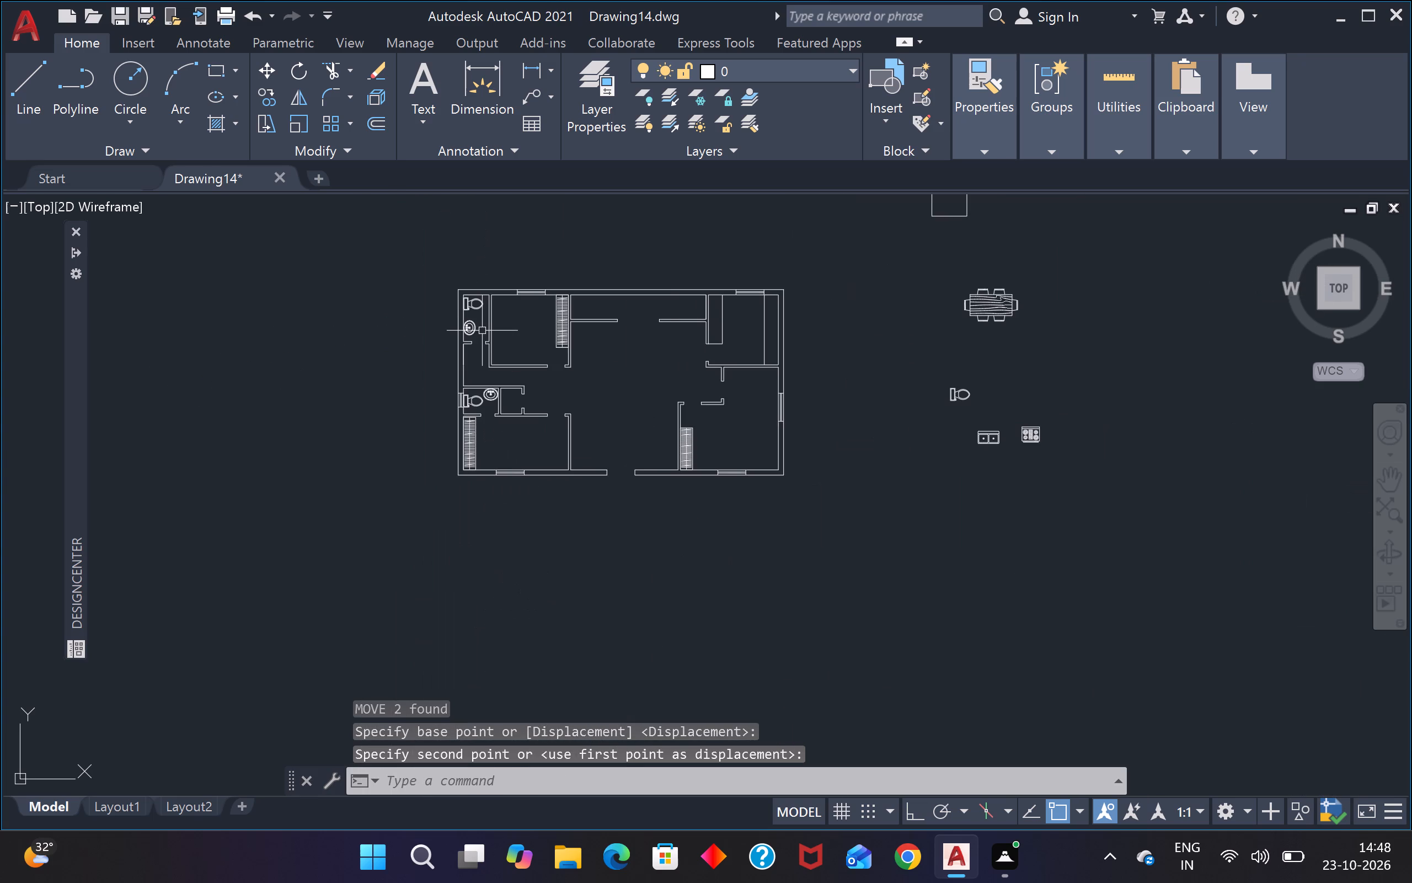
pyautogui.scroll(2, 483, 331)
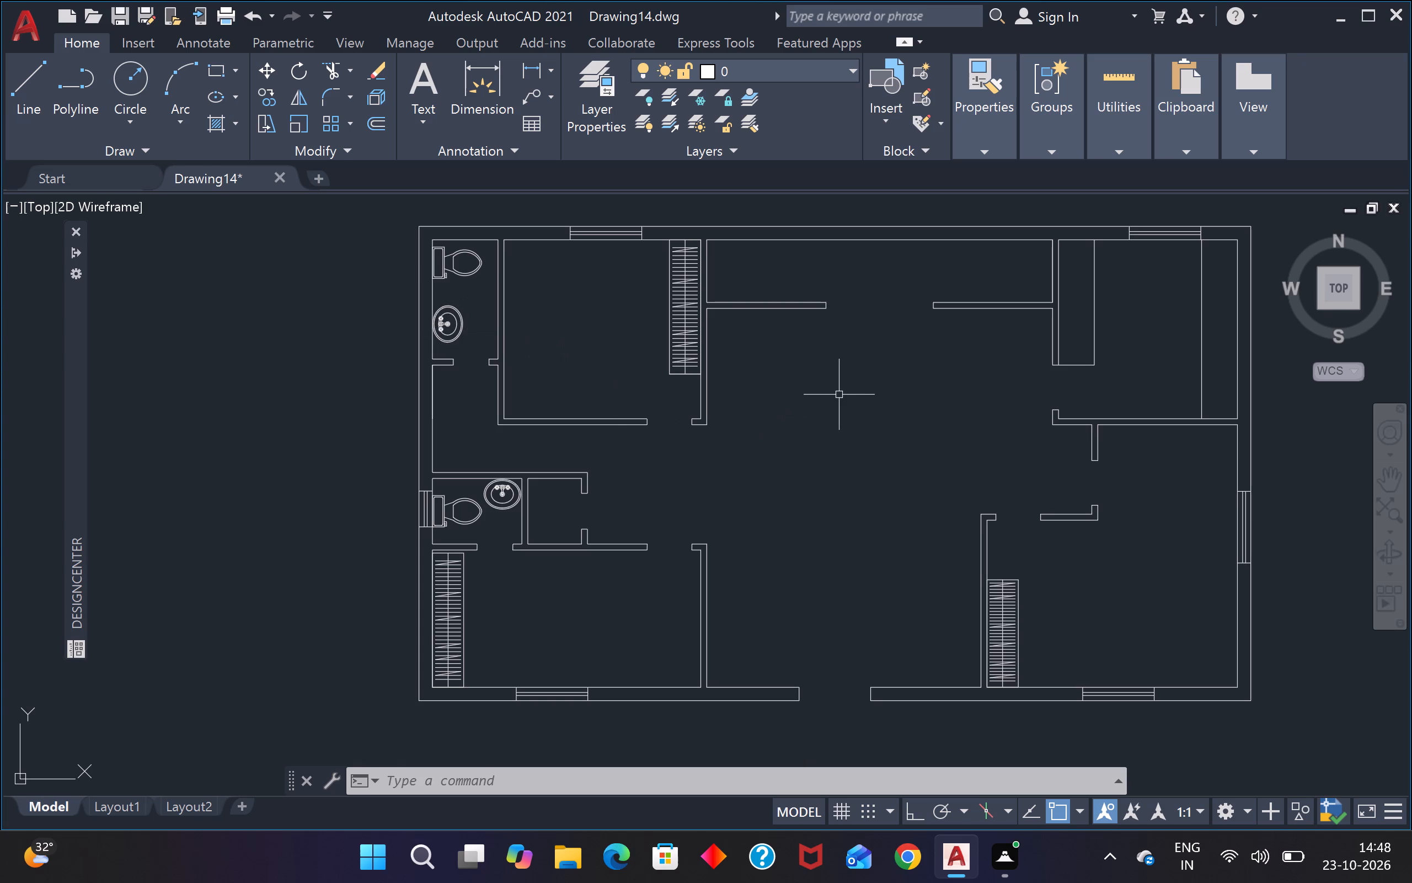
pyautogui.scroll(-2, 710, 519)
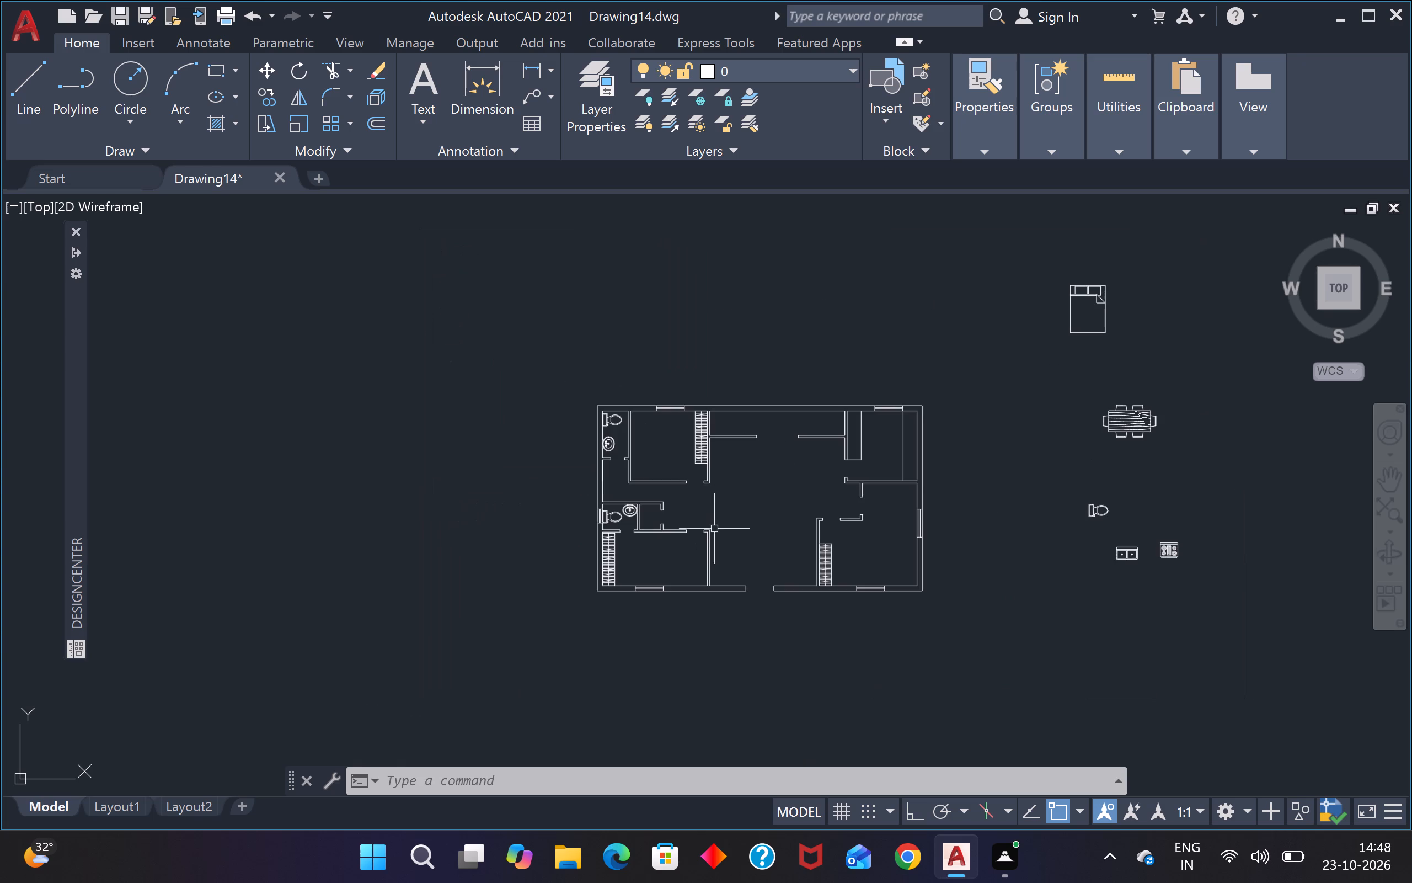
pyautogui.scroll(2, 1122, 305)
pyautogui.click(1088, 233)
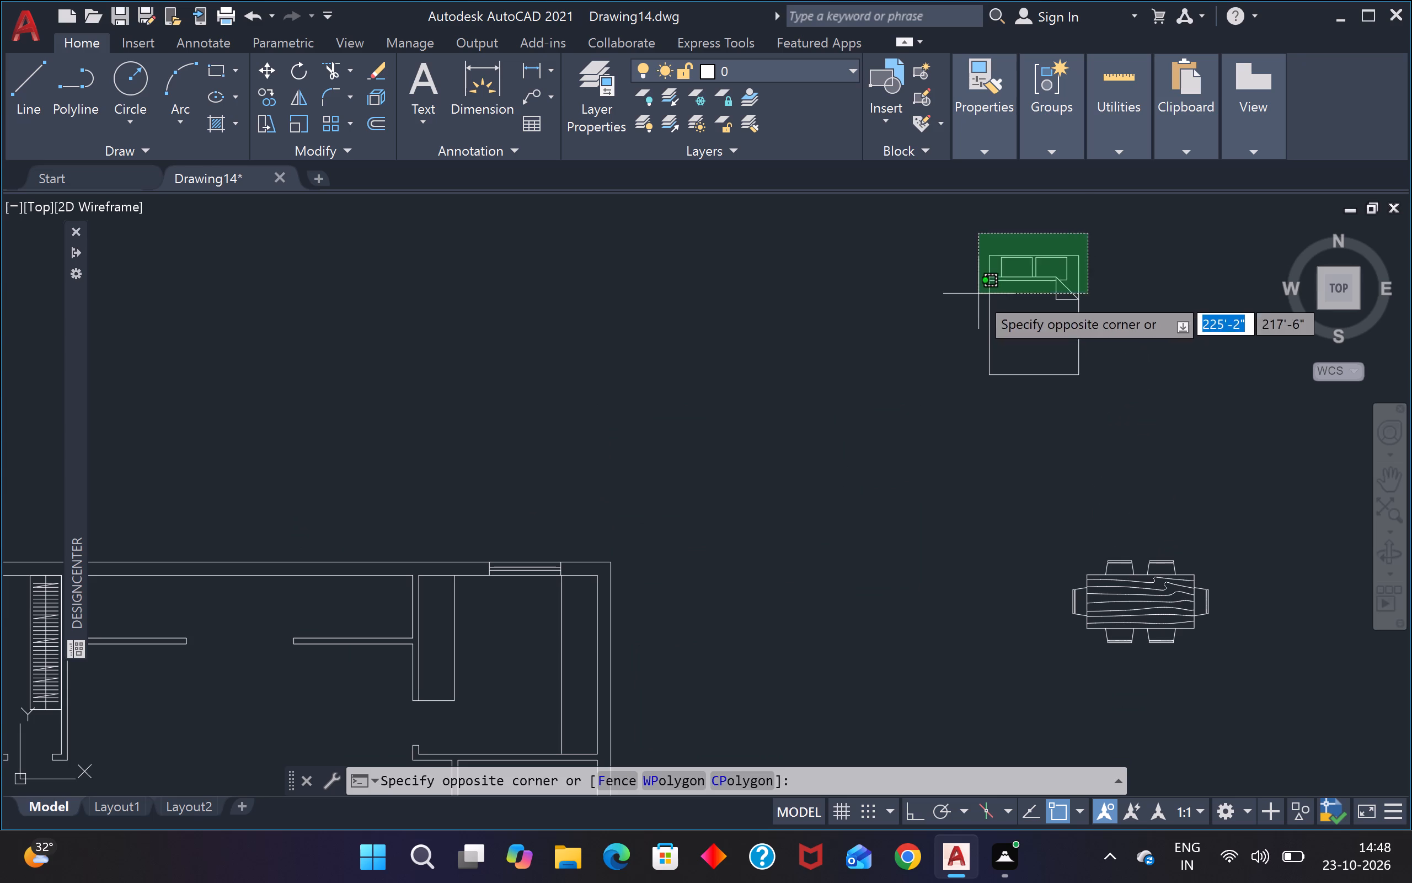
pyautogui.click(976, 296)
pyautogui.press('Escape')
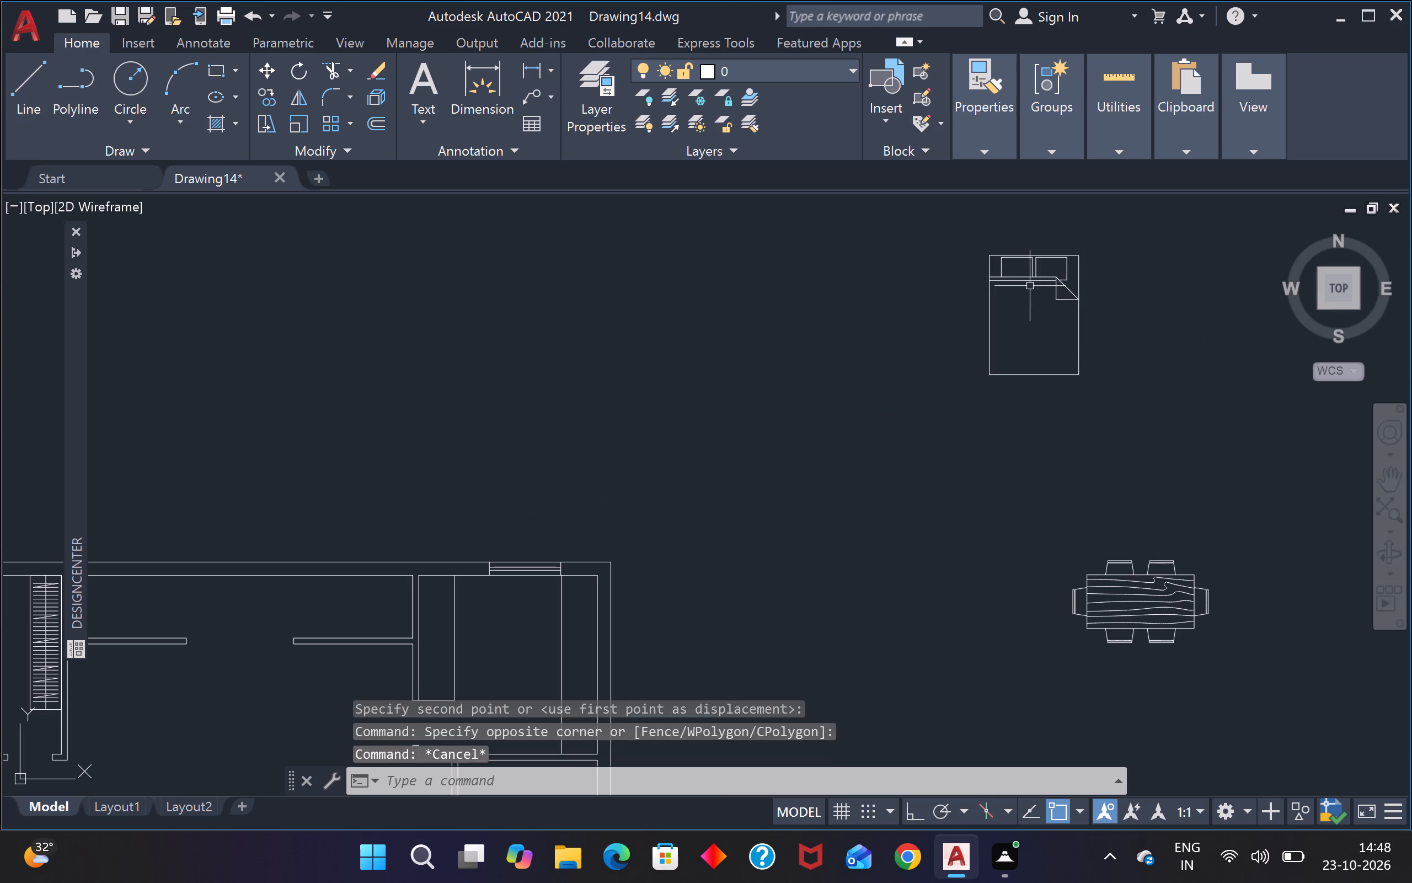
pyautogui.doubleClick(1037, 274)
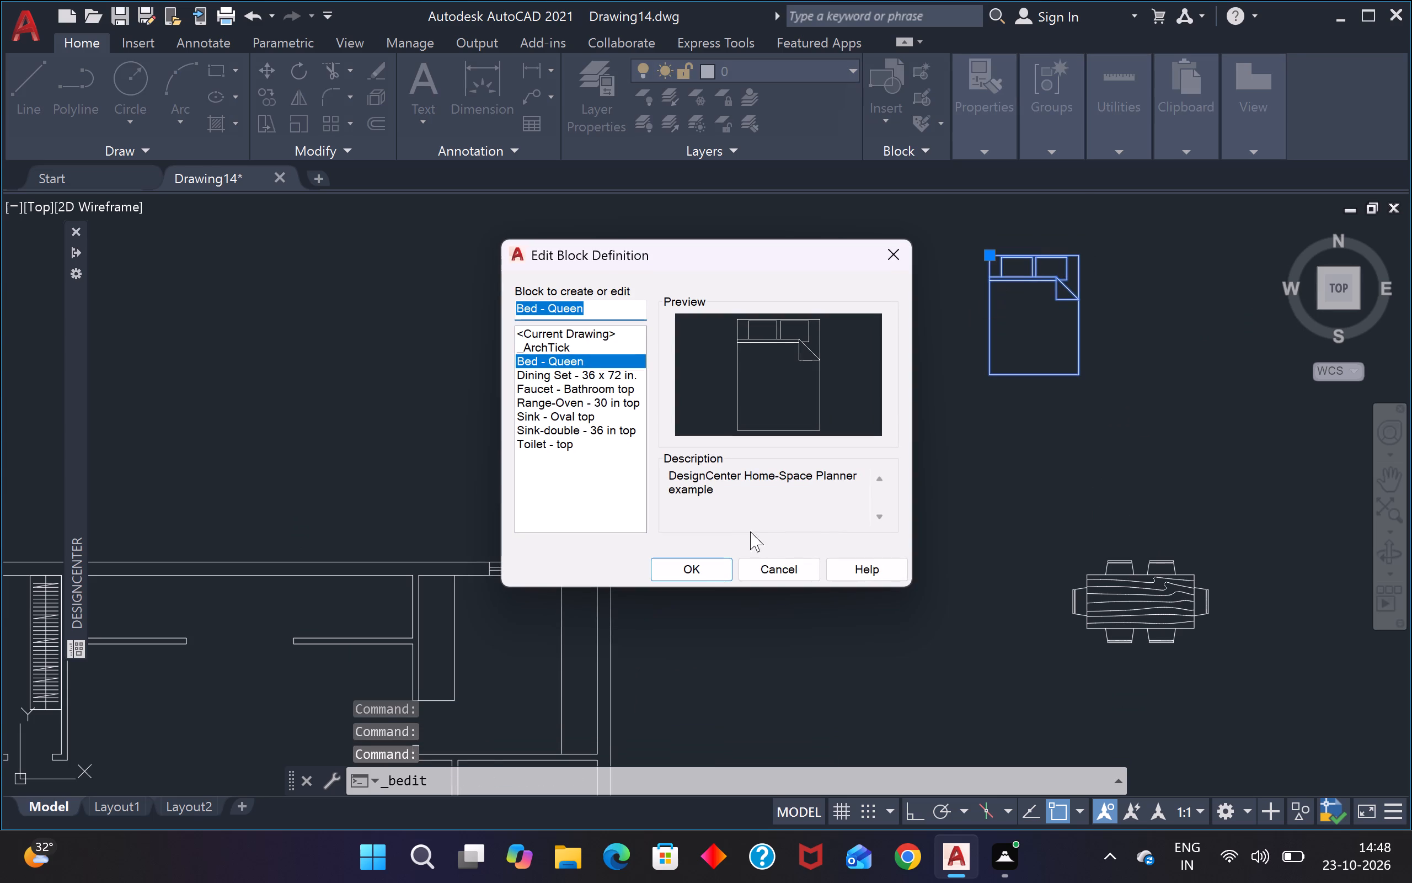
pyautogui.click(702, 566)
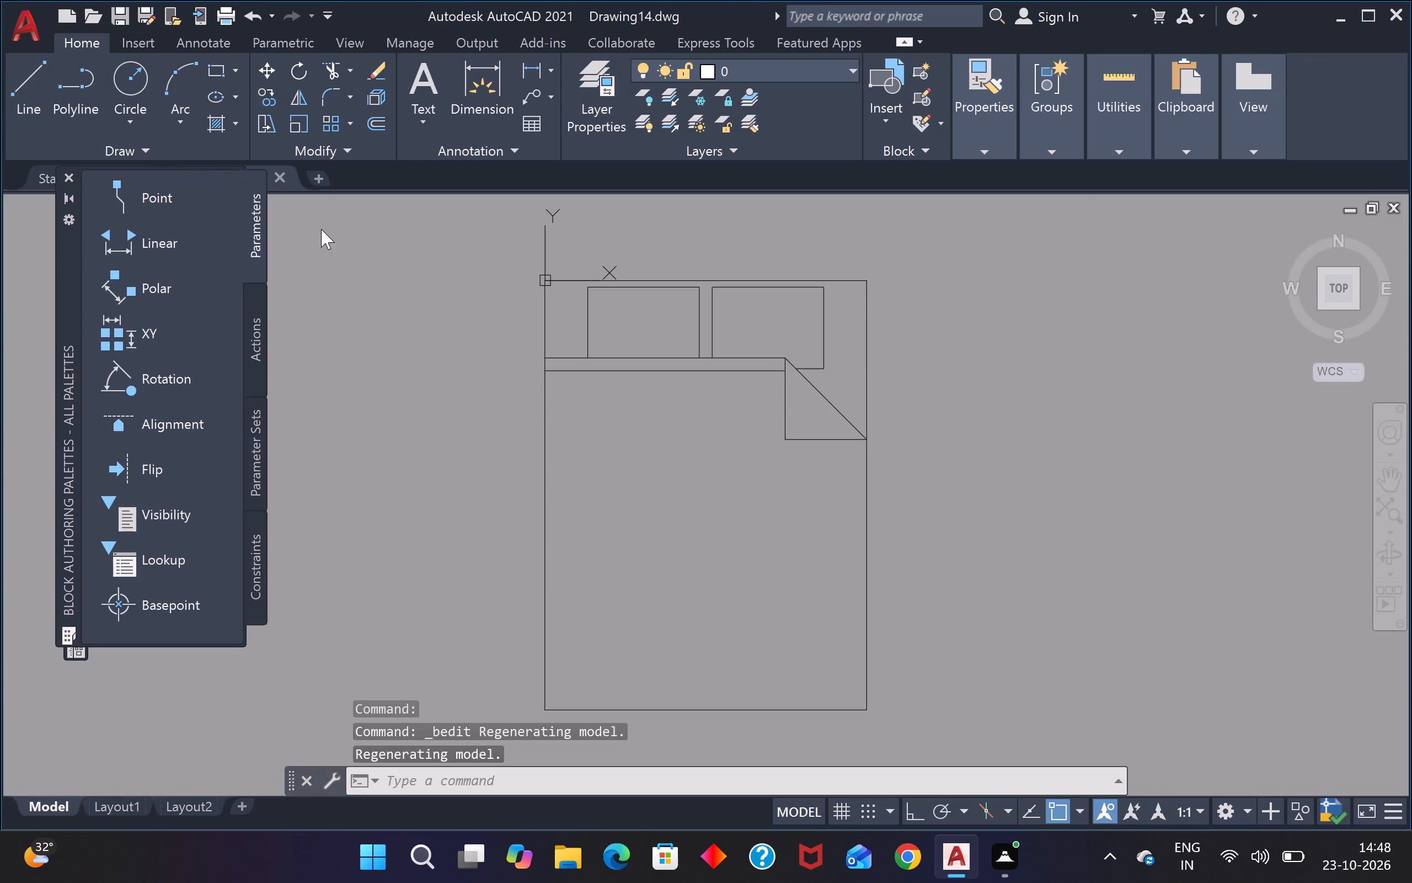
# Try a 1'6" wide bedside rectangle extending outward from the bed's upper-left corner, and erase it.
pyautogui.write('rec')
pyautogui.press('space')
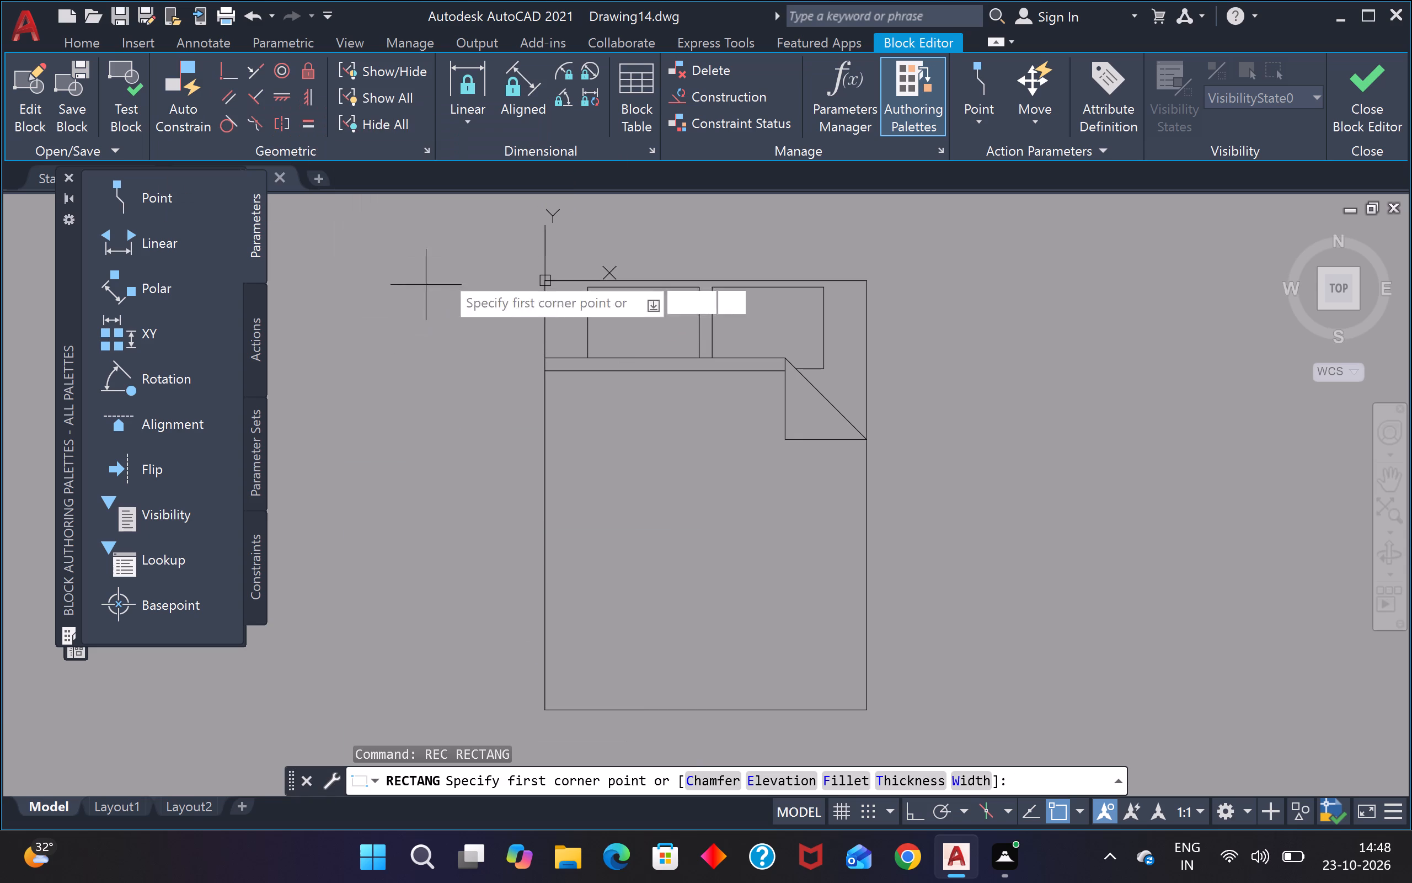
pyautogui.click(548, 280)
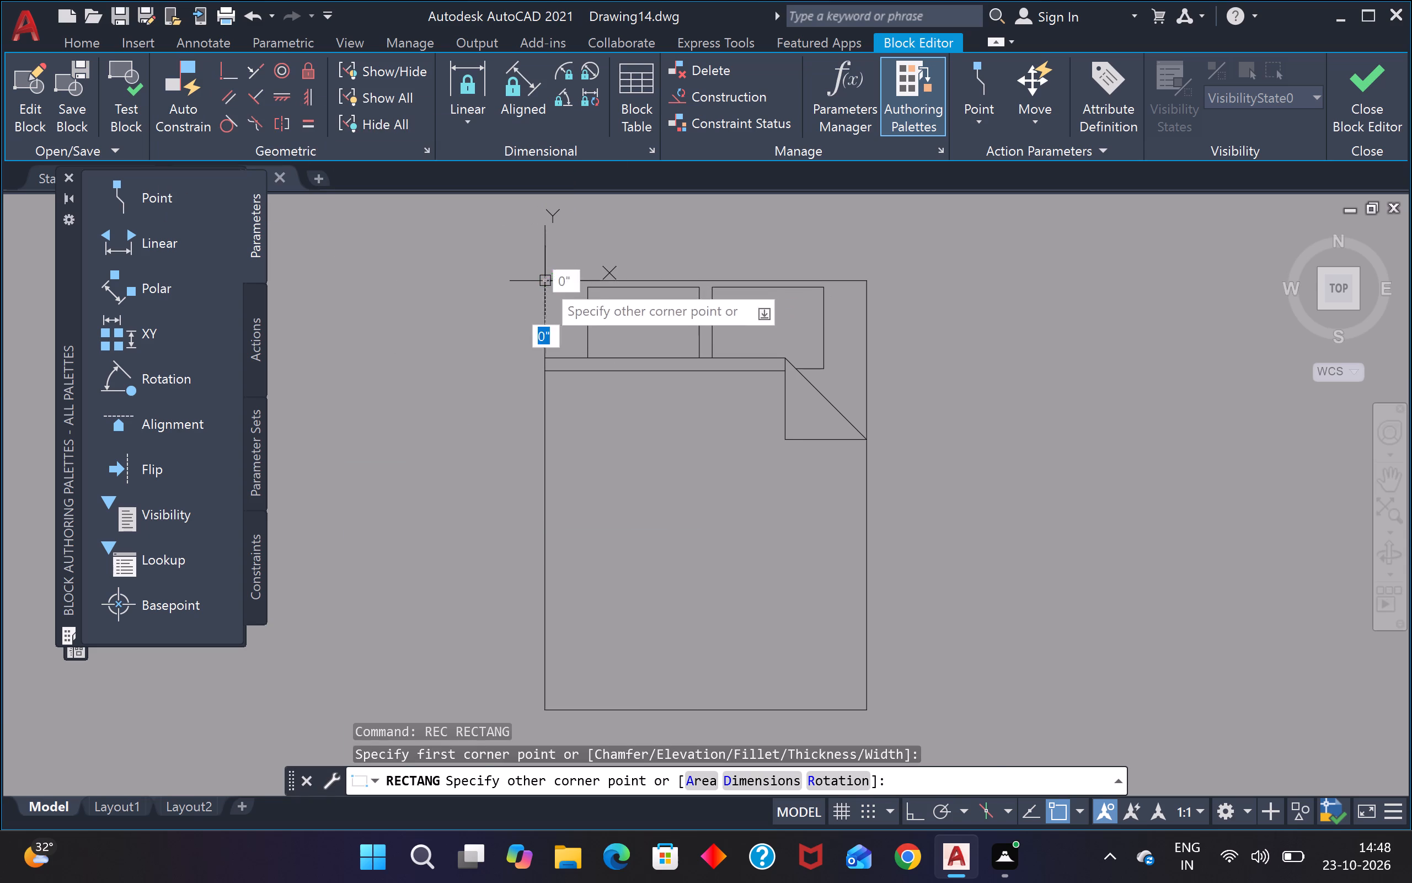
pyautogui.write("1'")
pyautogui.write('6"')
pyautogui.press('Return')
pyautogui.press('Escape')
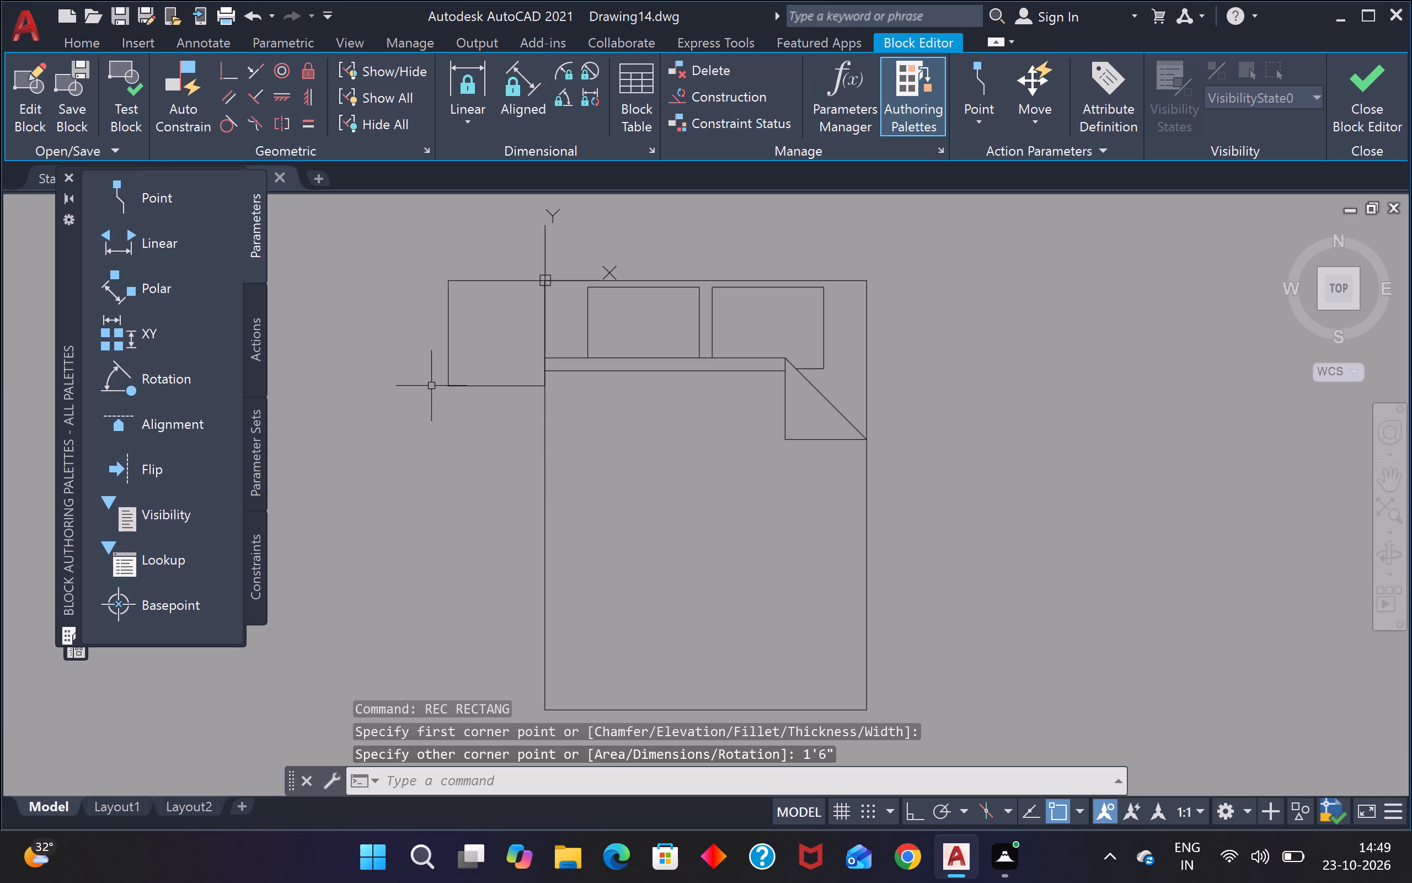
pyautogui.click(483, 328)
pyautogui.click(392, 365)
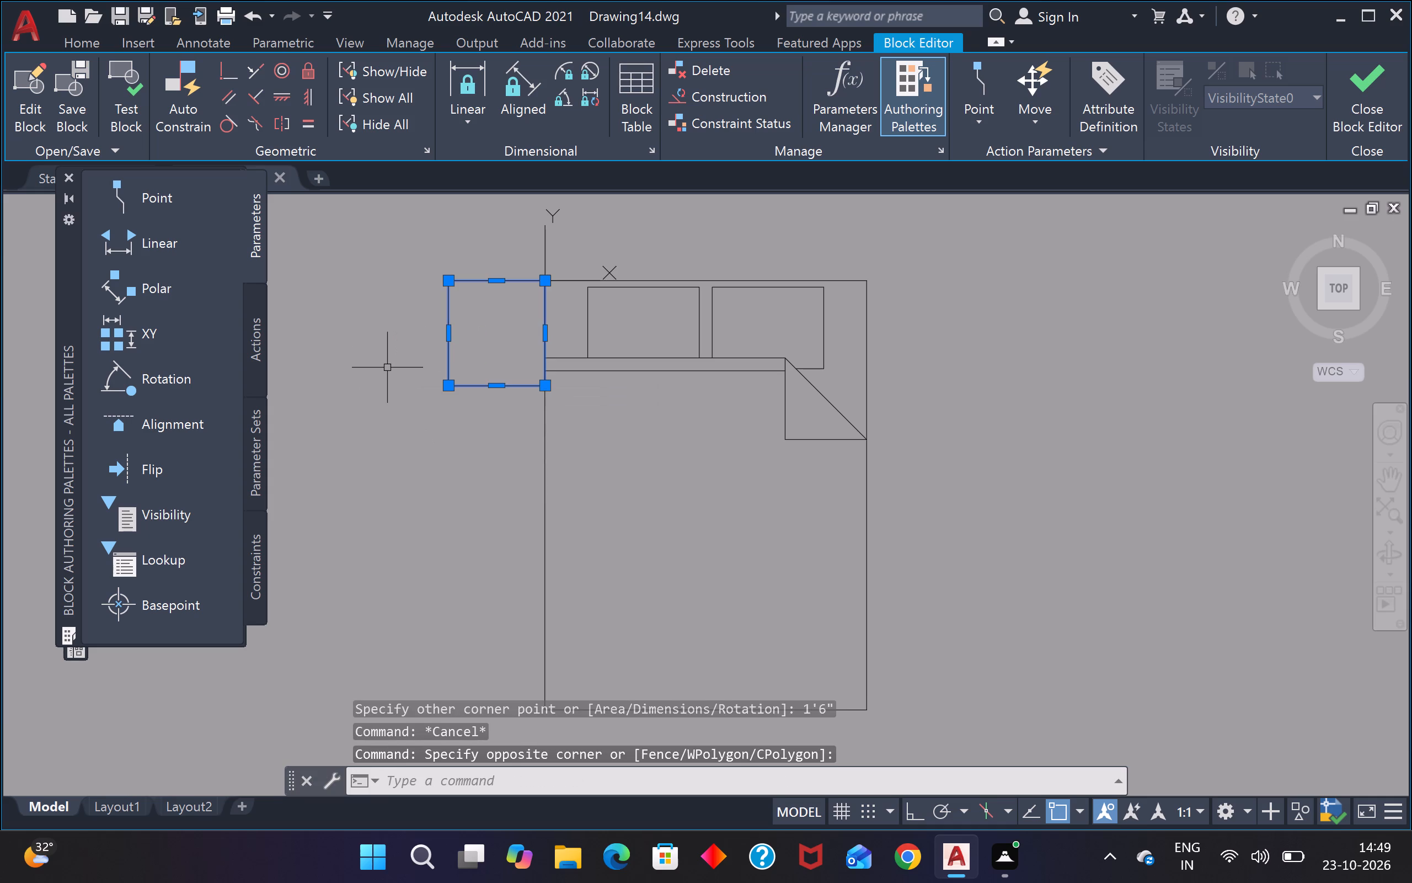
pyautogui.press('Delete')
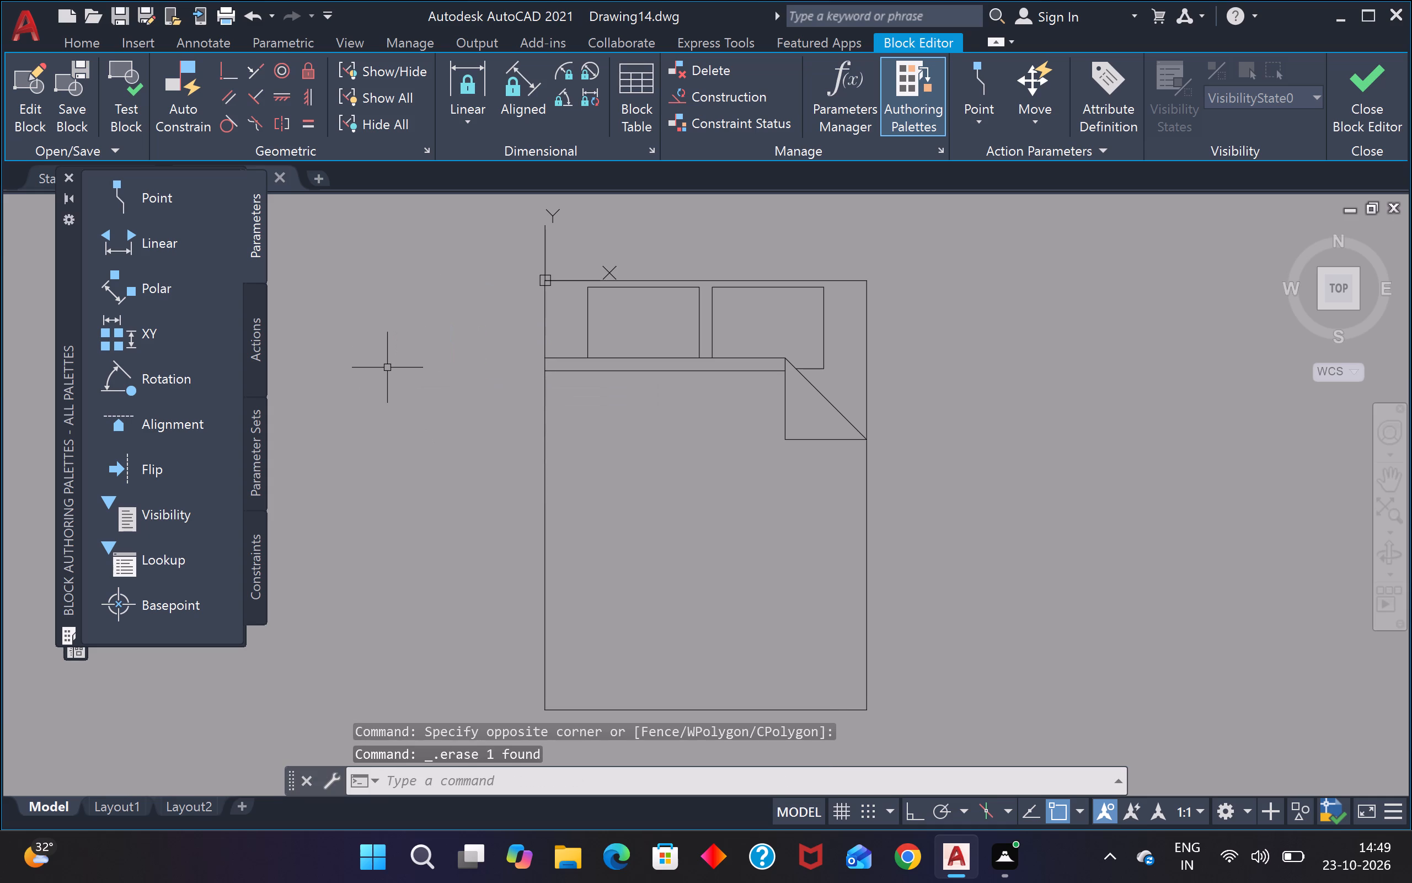
# Draw a 1'6" by 1'6" bedside table square extending left and down from the bed's upper-left corner.
pyautogui.write('rec')
pyautogui.press('space')
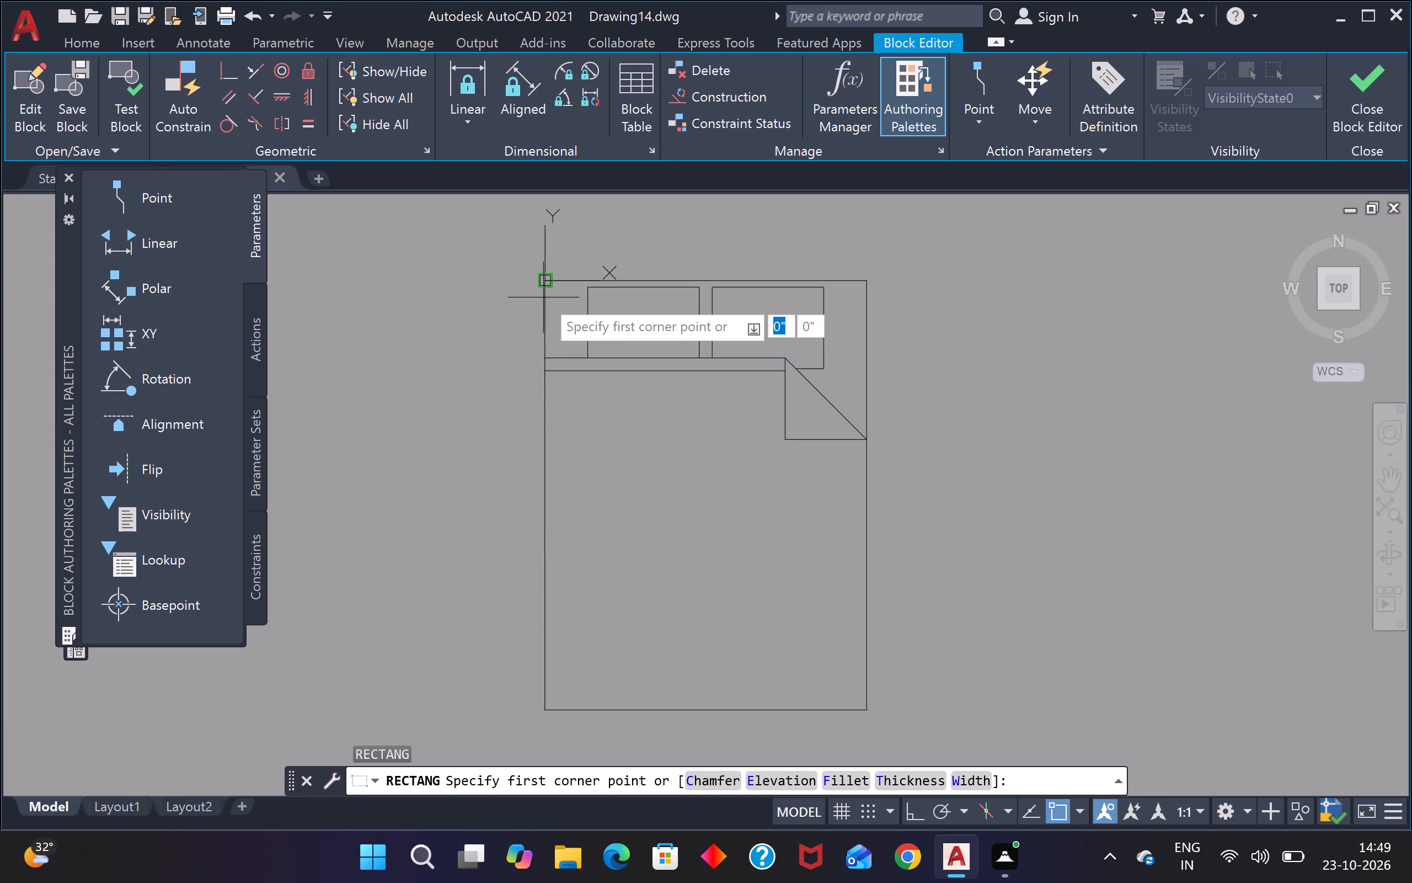
pyautogui.click(546, 284)
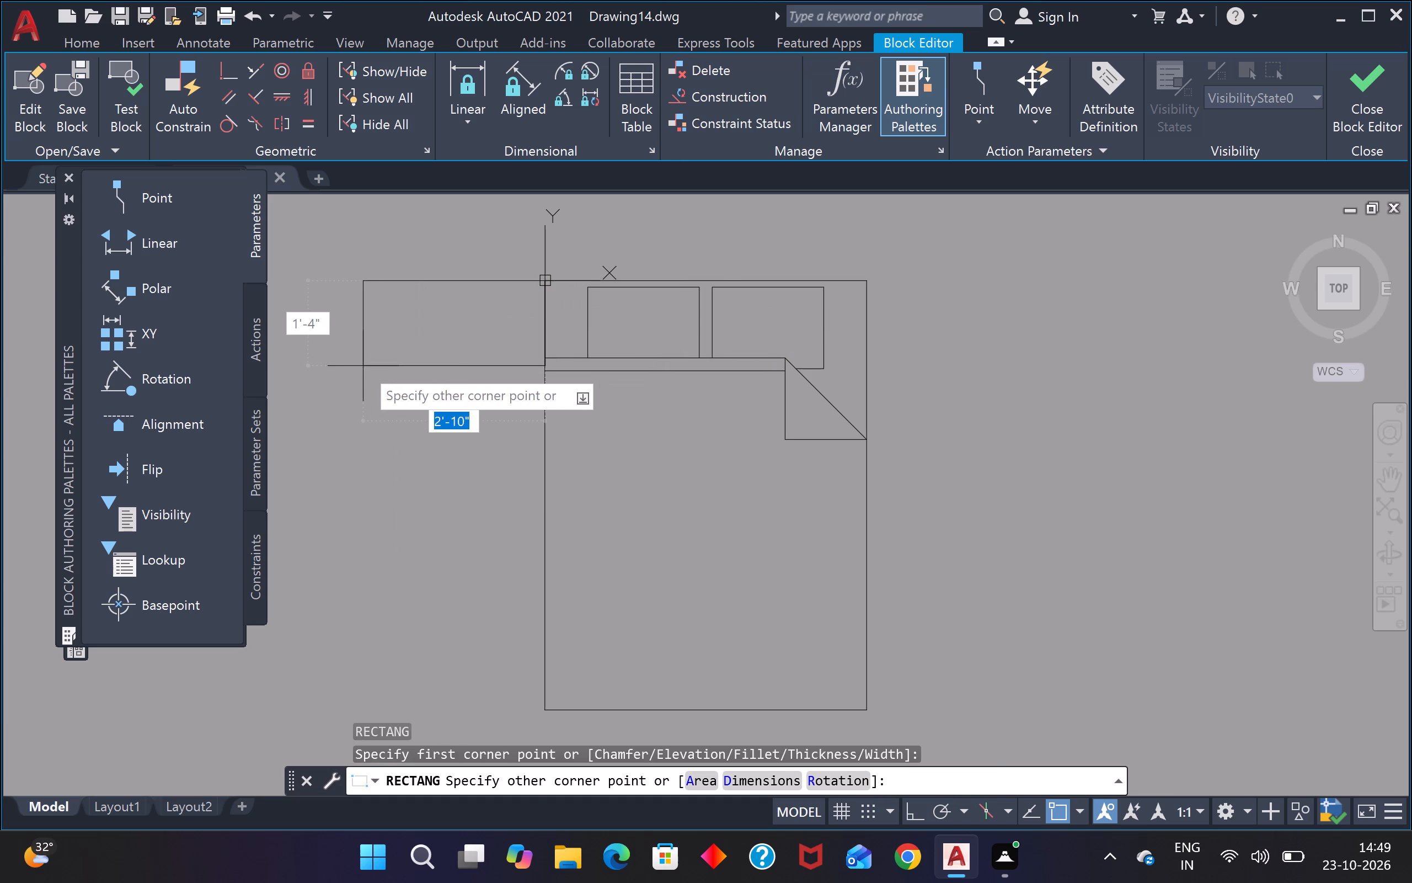
pyautogui.write("1'")
pyautogui.press('6')
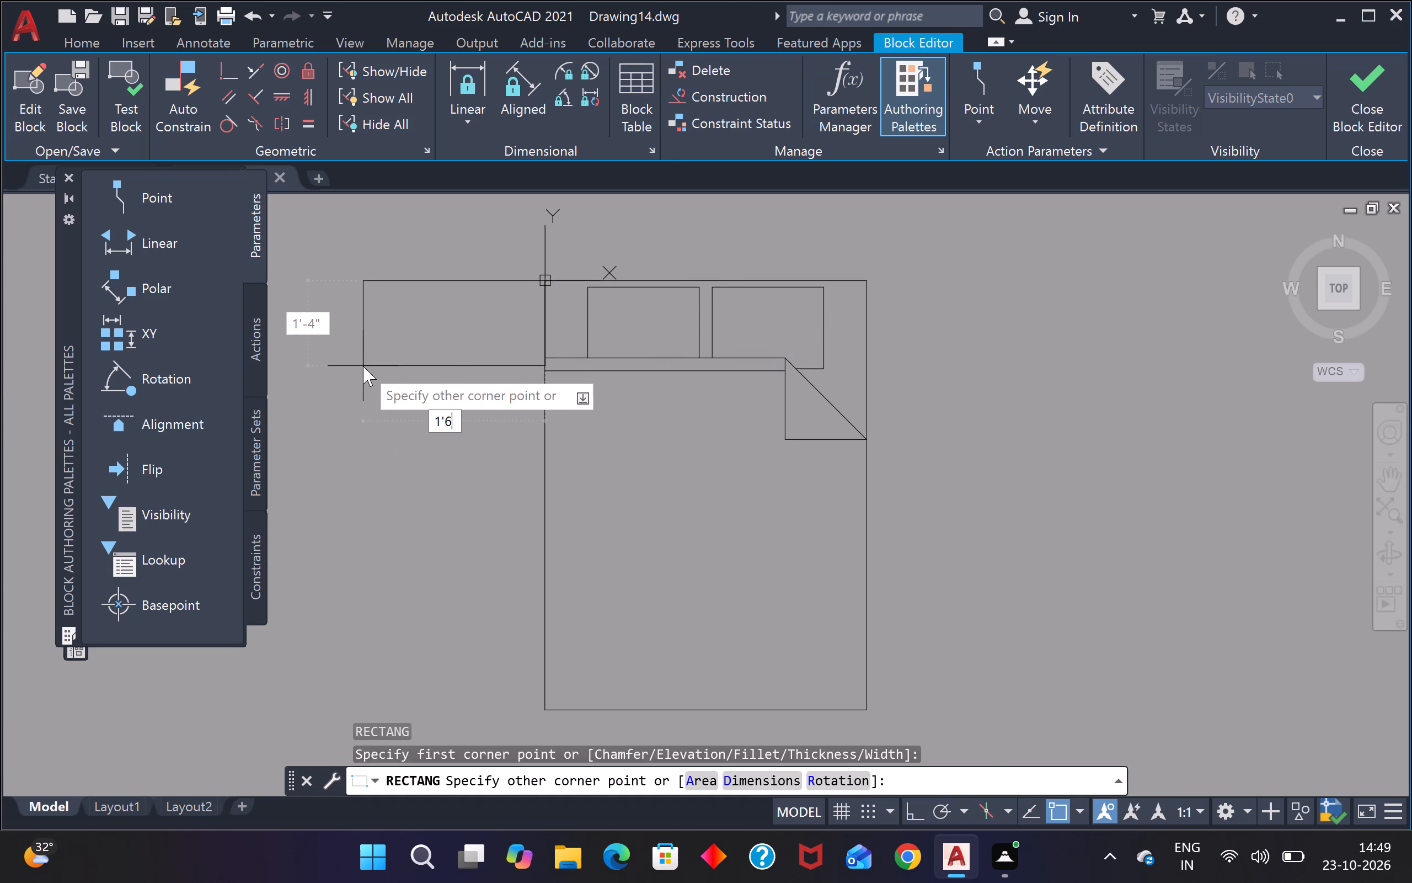
pyautogui.hotkey('shift', '"')
pyautogui.press('Tab')
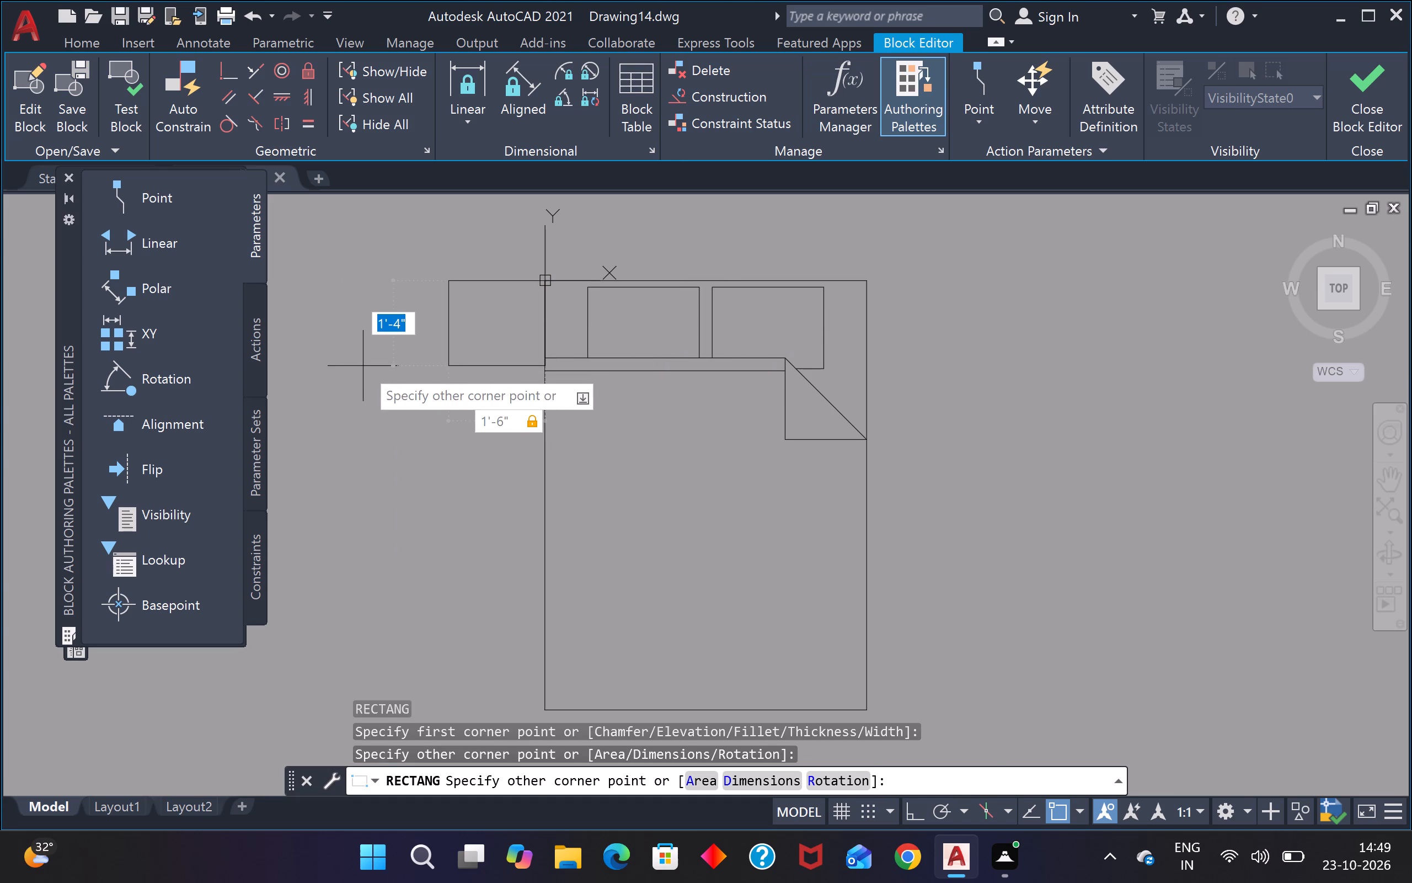
pyautogui.write('1\'6"')
pyautogui.press('Return')
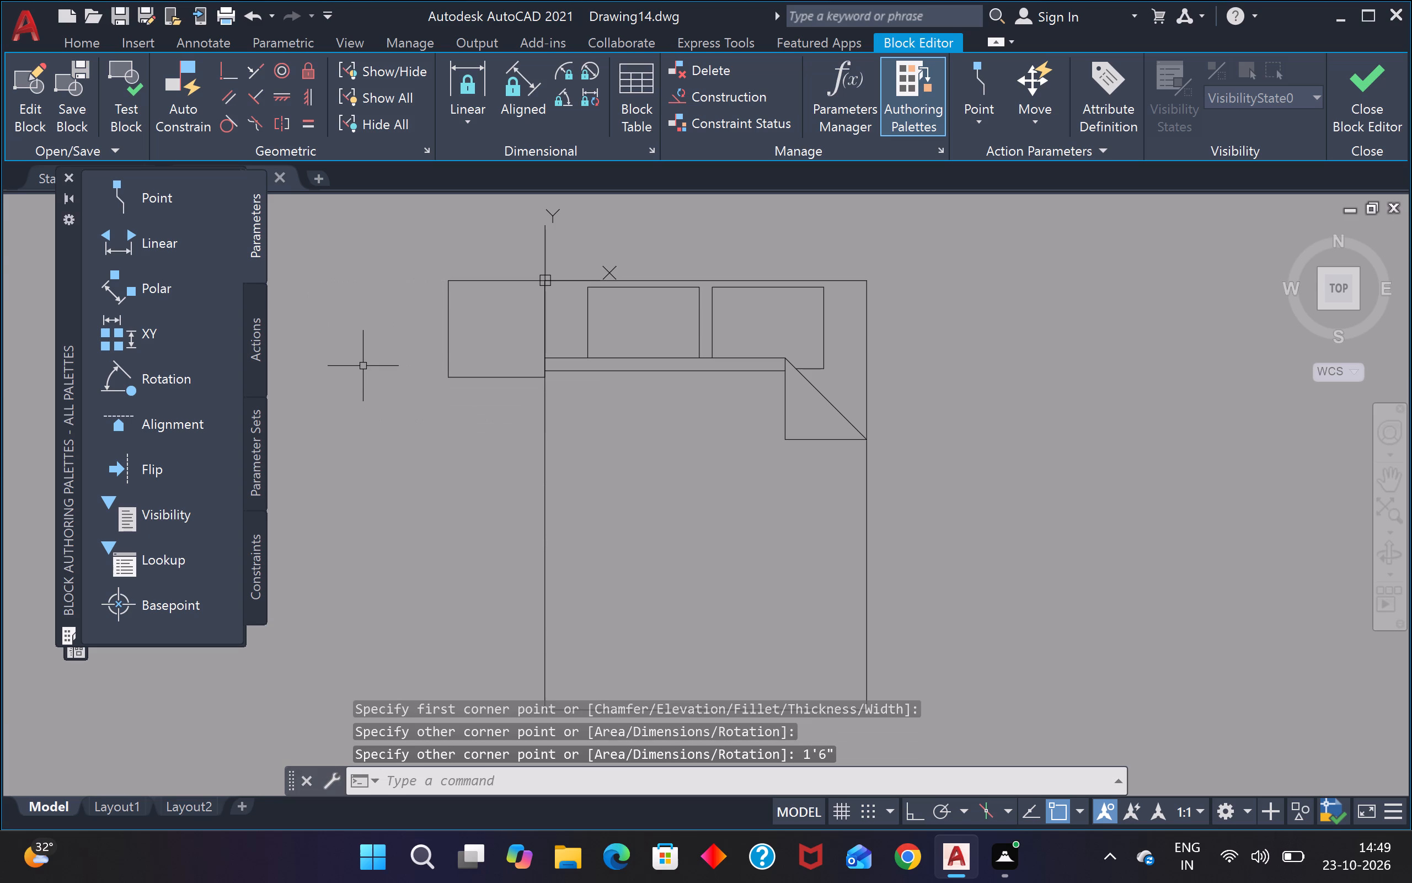
# Copy the bedside table square to the bed's opposite side, flush with its right edge and aligned with the headboard line.
pyautogui.moveTo(486, 344); pyautogui.dragTo(478, 344)
pyautogui.click(360, 386)
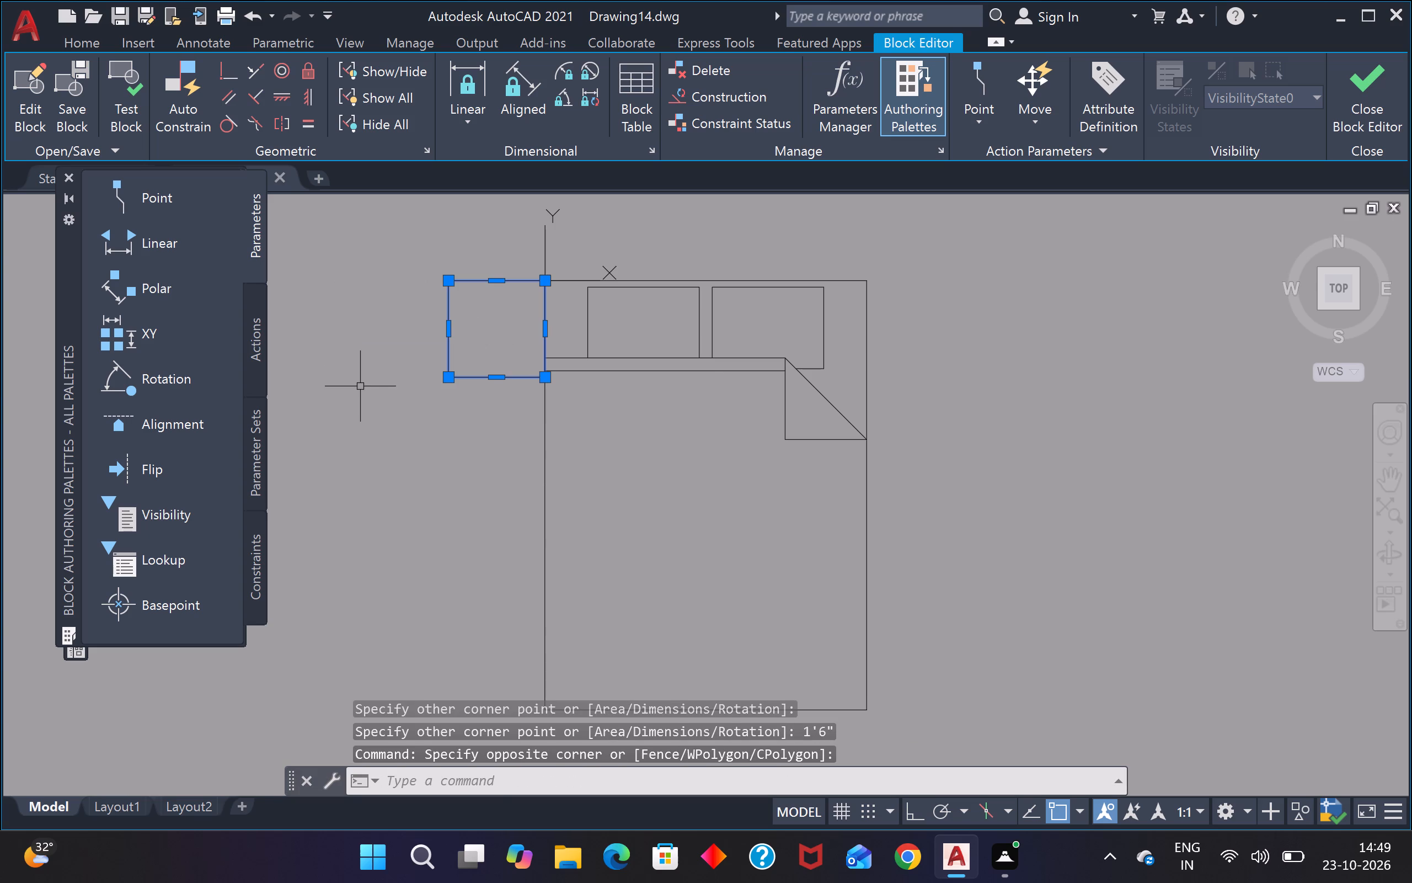
pyautogui.write('co')
pyautogui.press('Return')
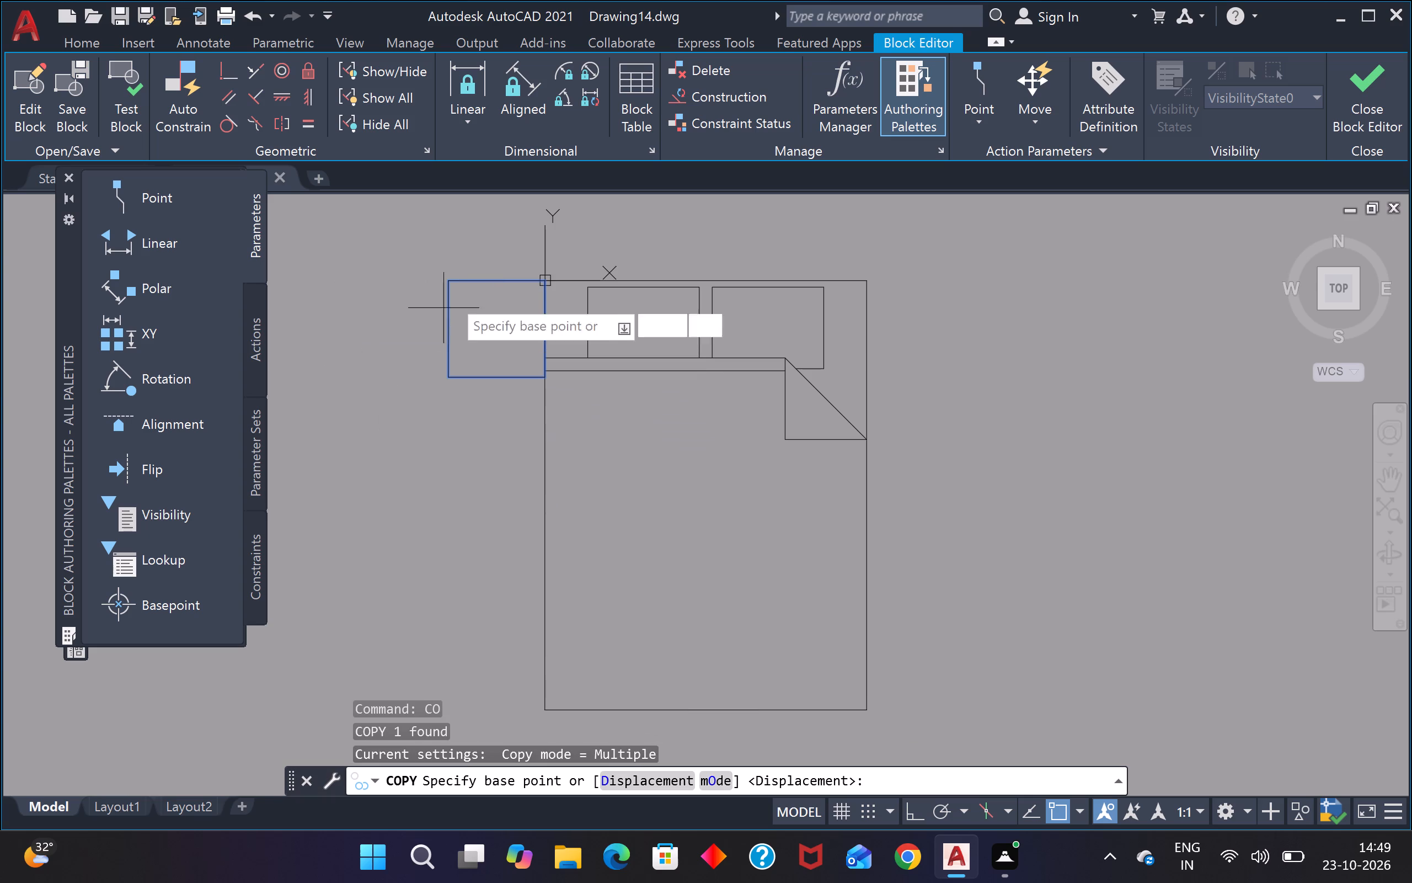
pyautogui.click(544, 281)
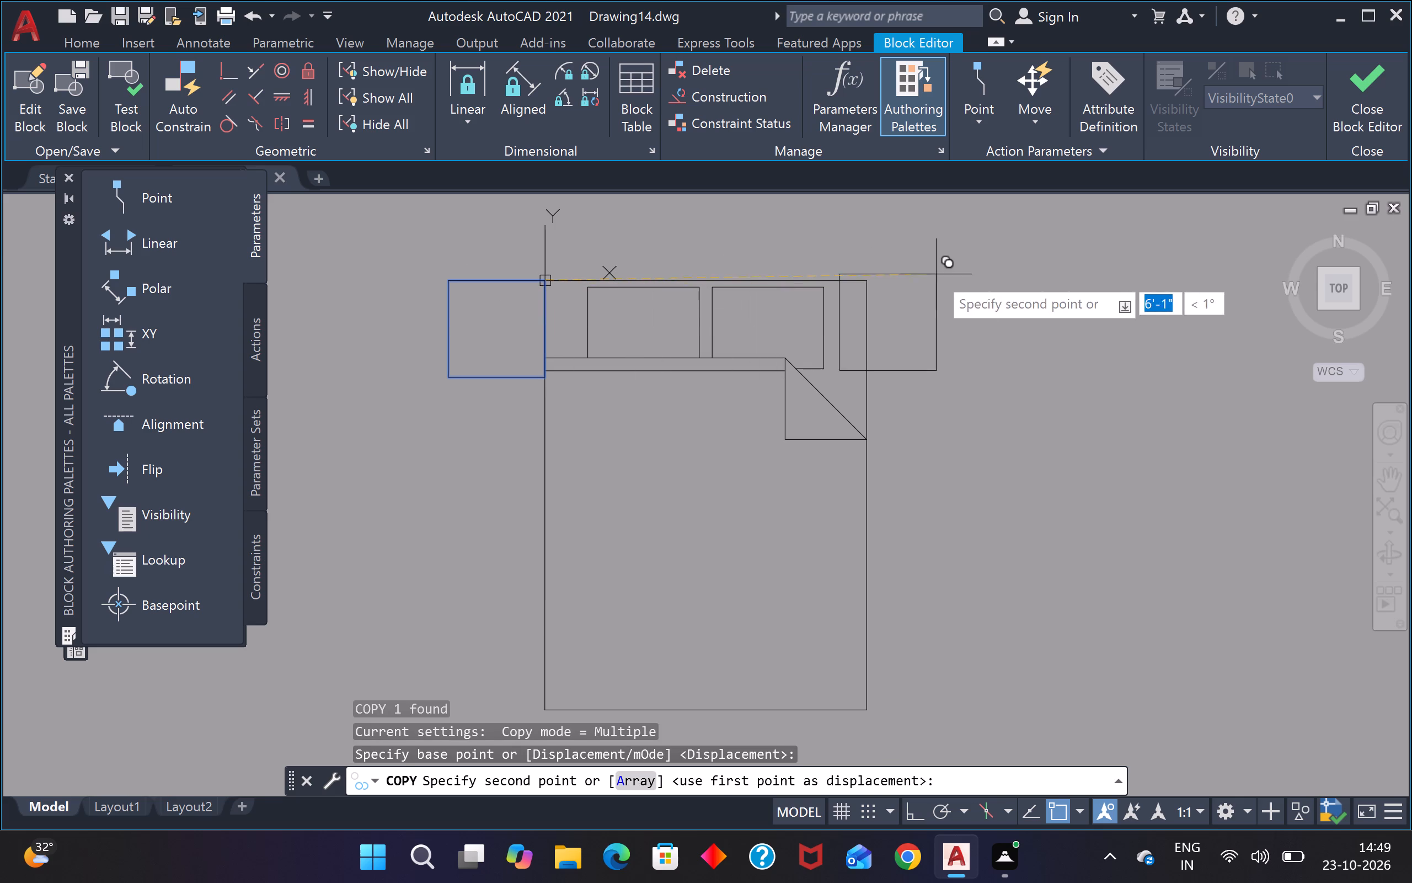
pyautogui.click(963, 280)
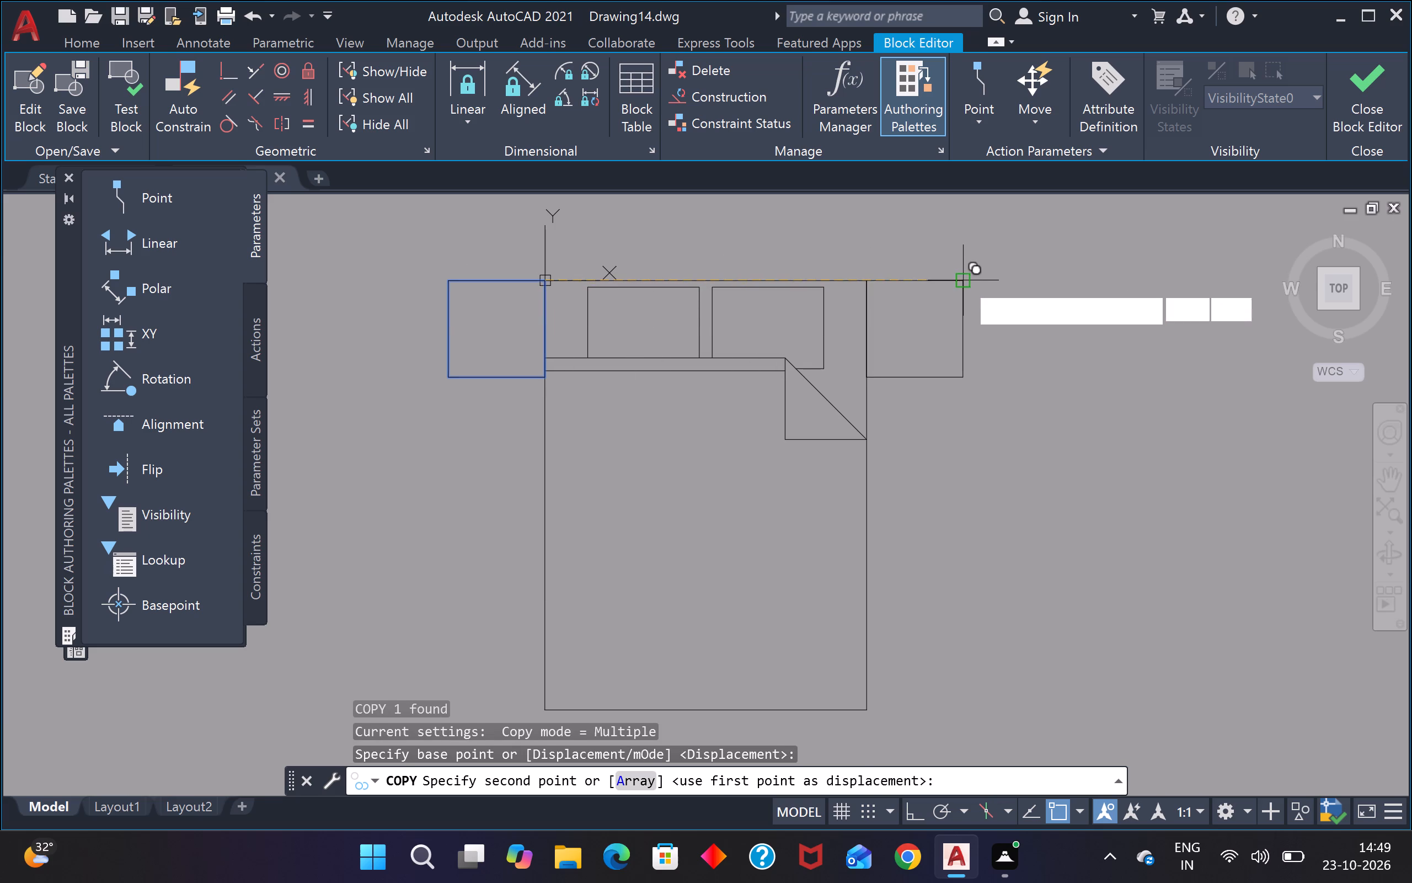
# Fillet the lower-left corner of the bed's folded blanket flap with a 2" radius.
pyautogui.press('Escape')
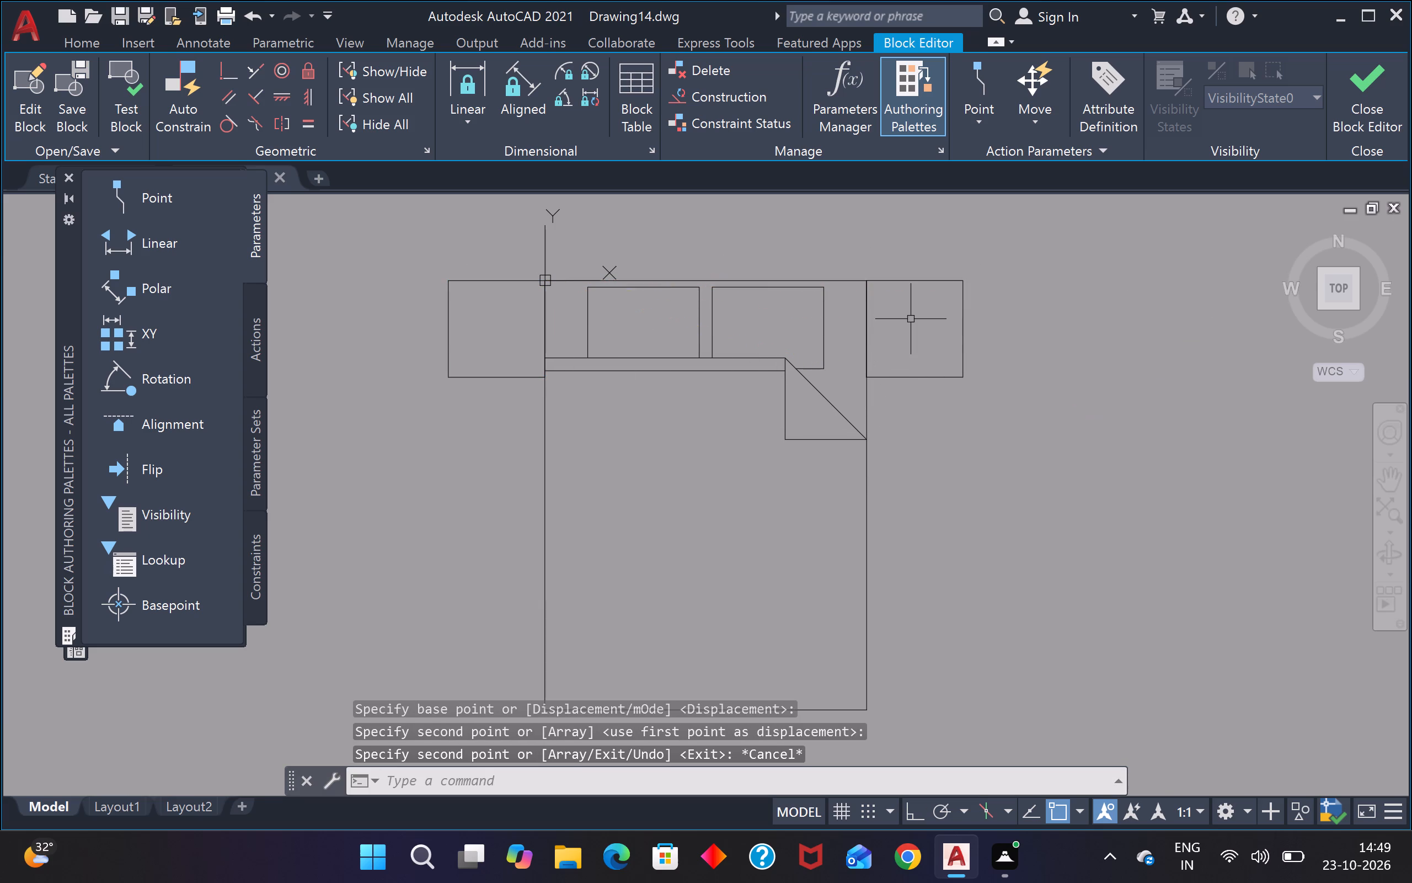
pyautogui.press('f')
pyautogui.press('space')
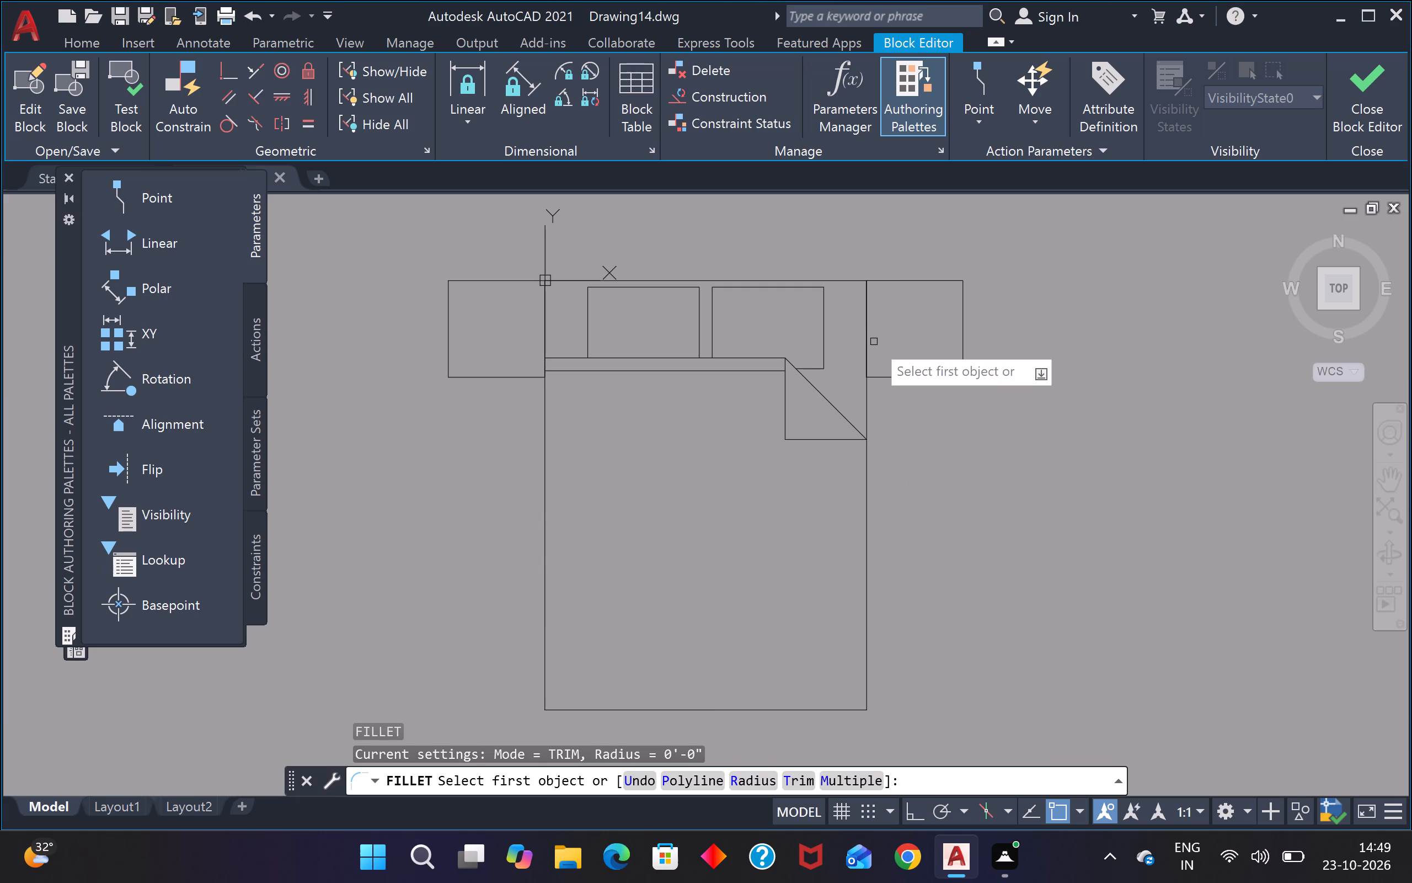
pyautogui.write('r')
pyautogui.press('space')
pyautogui.write('2"')
pyautogui.press('Return')
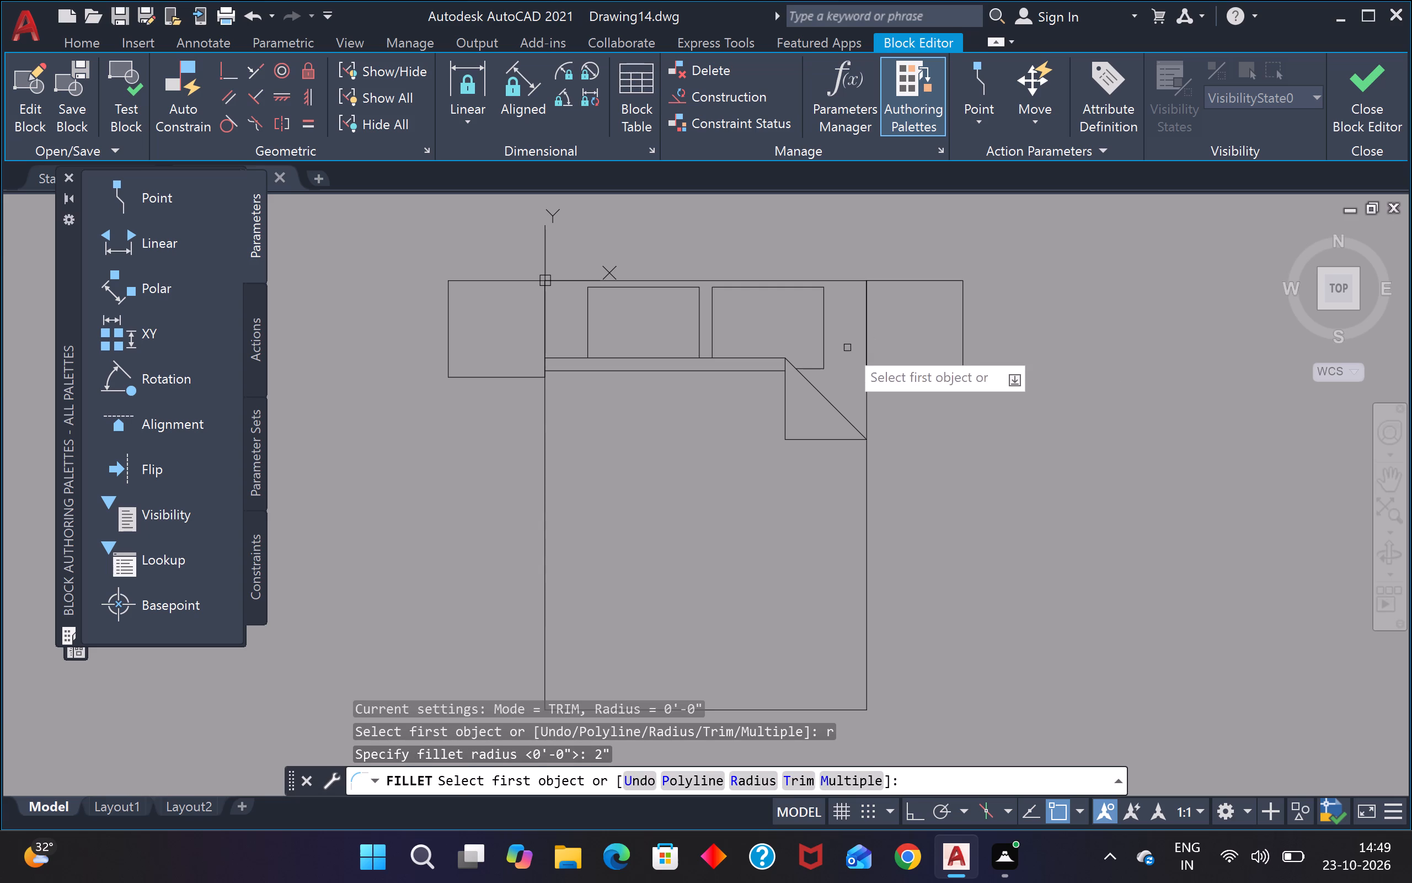
pyautogui.click(787, 419)
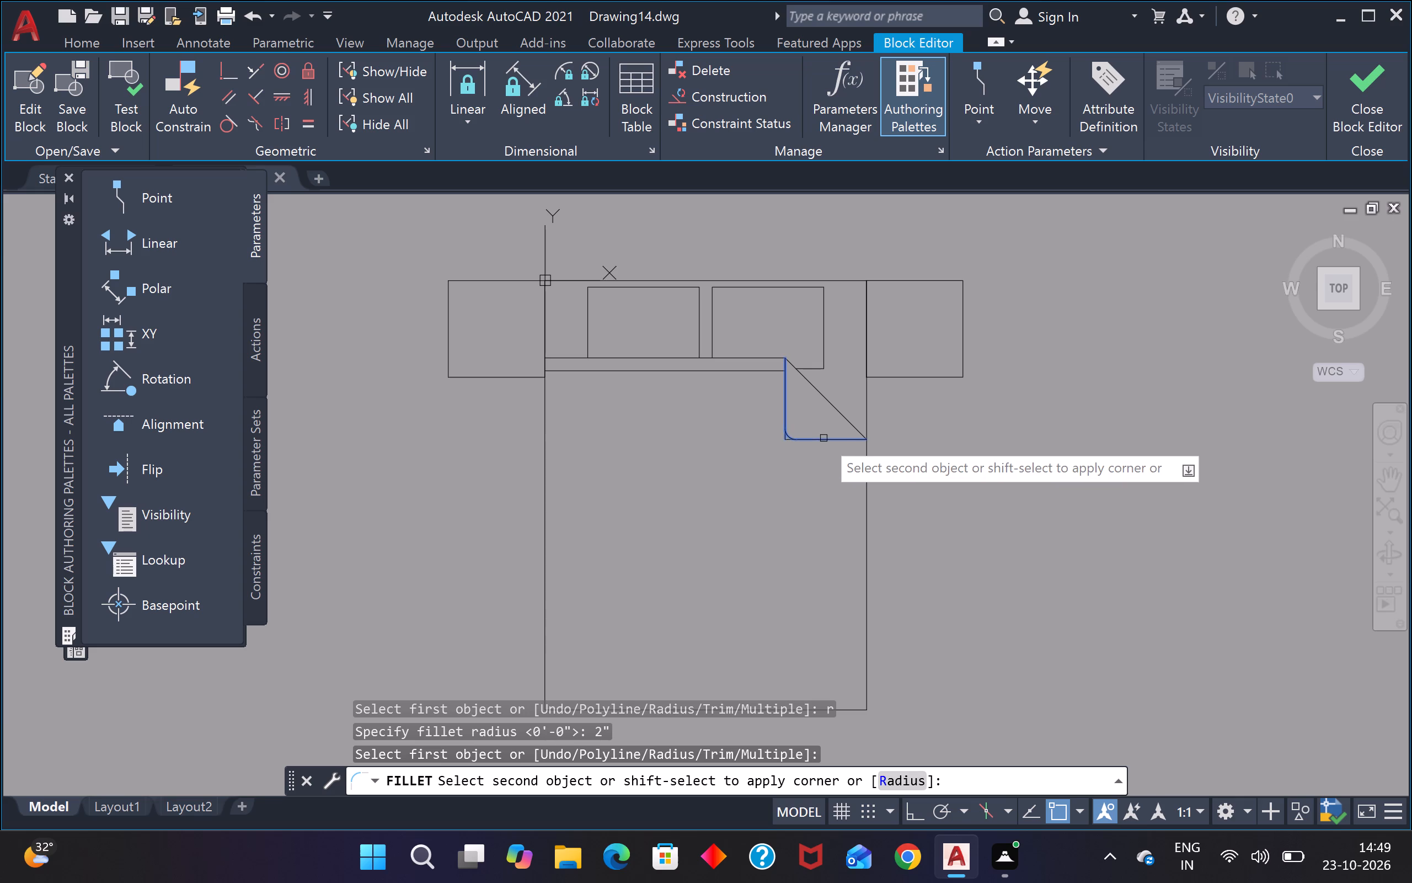
pyautogui.click(824, 438)
# Fillet the right bedside table's two outer corners and its lower-left corner with the 2" radius.
pyautogui.press('space')
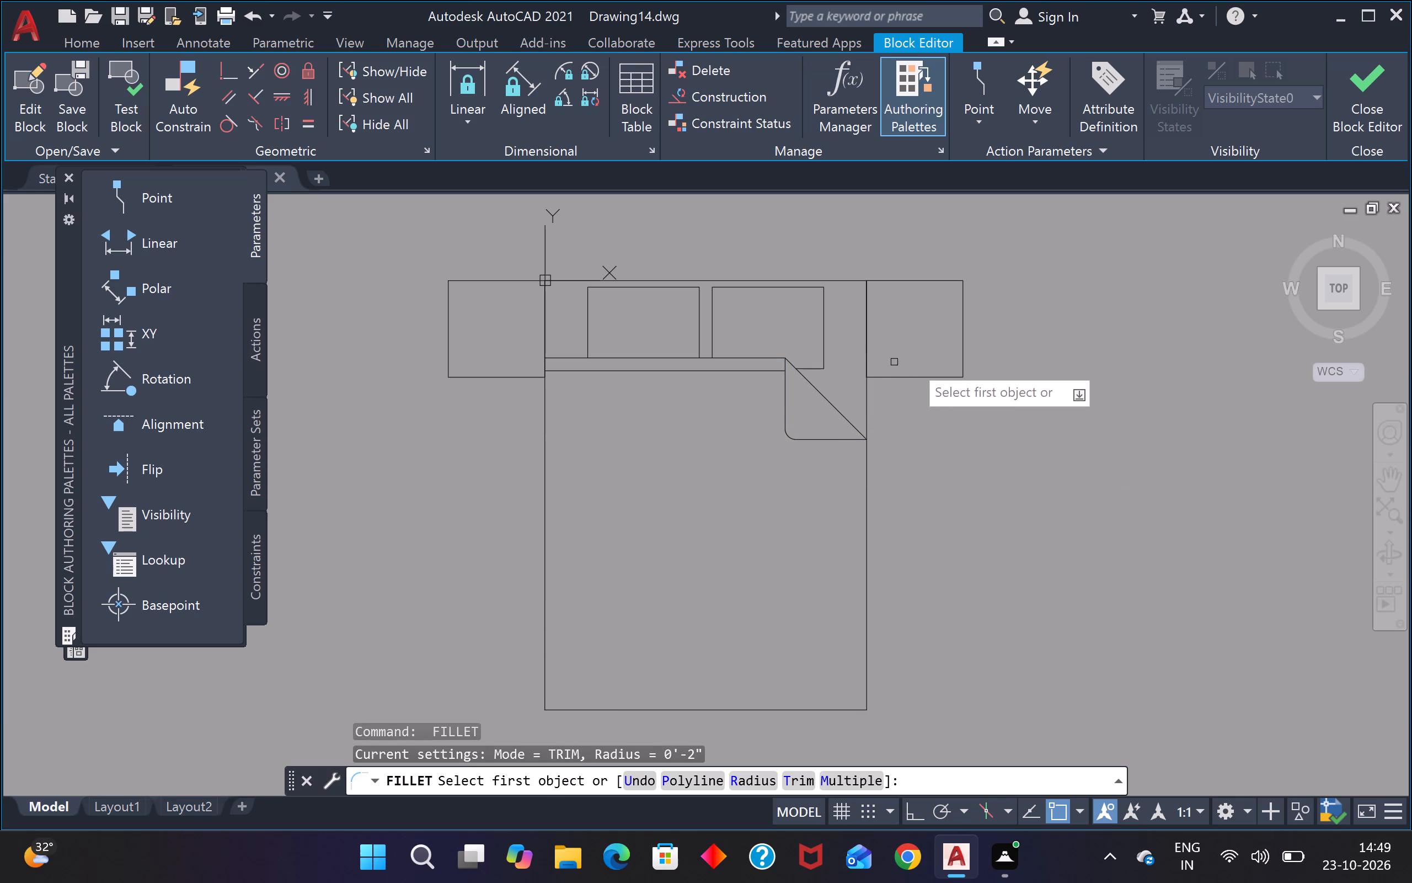
pyautogui.click(941, 380)
pyautogui.click(965, 361)
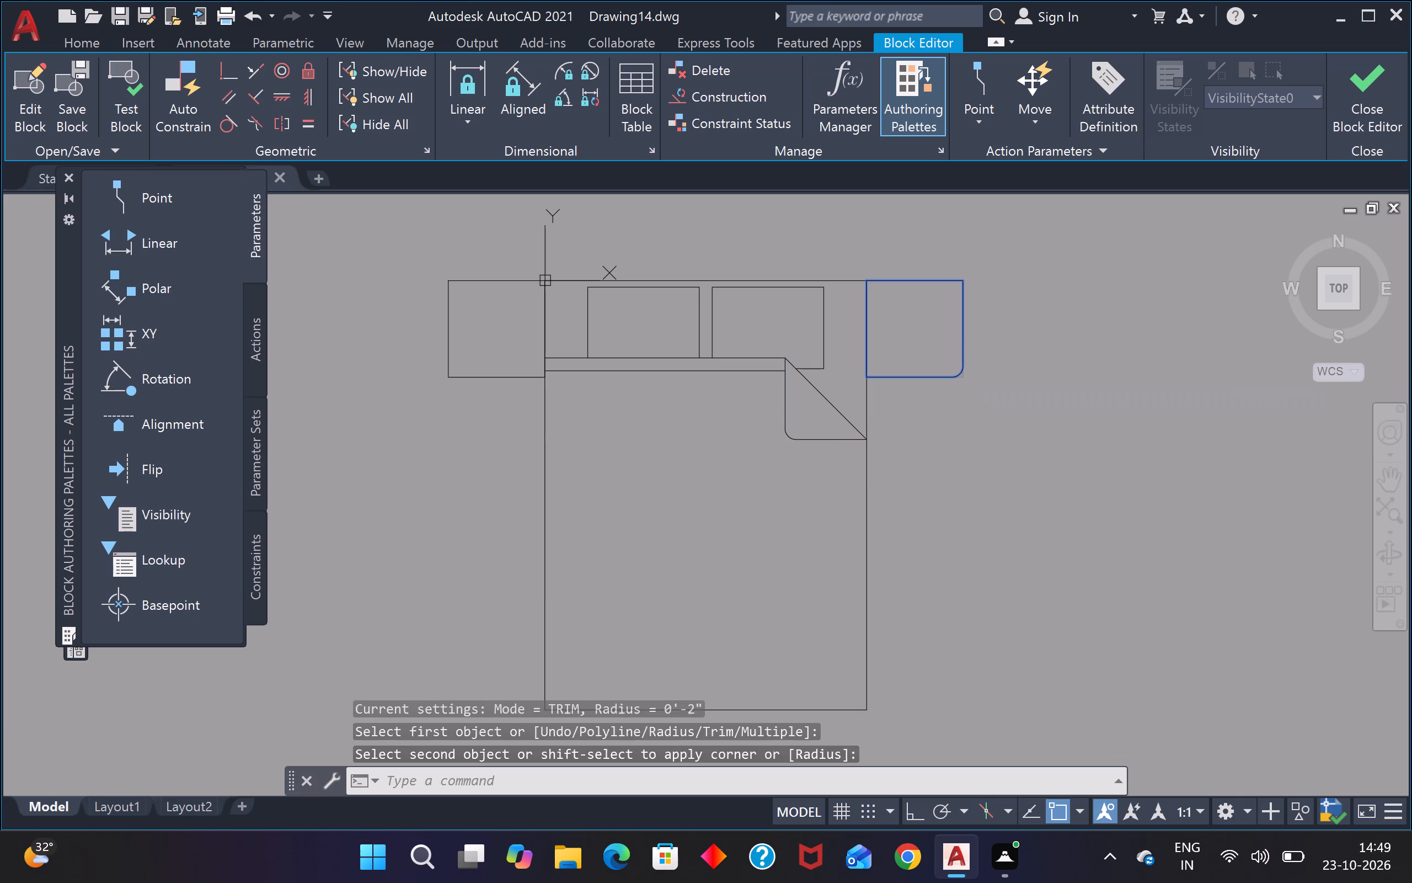
pyautogui.press('space')
pyautogui.click(947, 280)
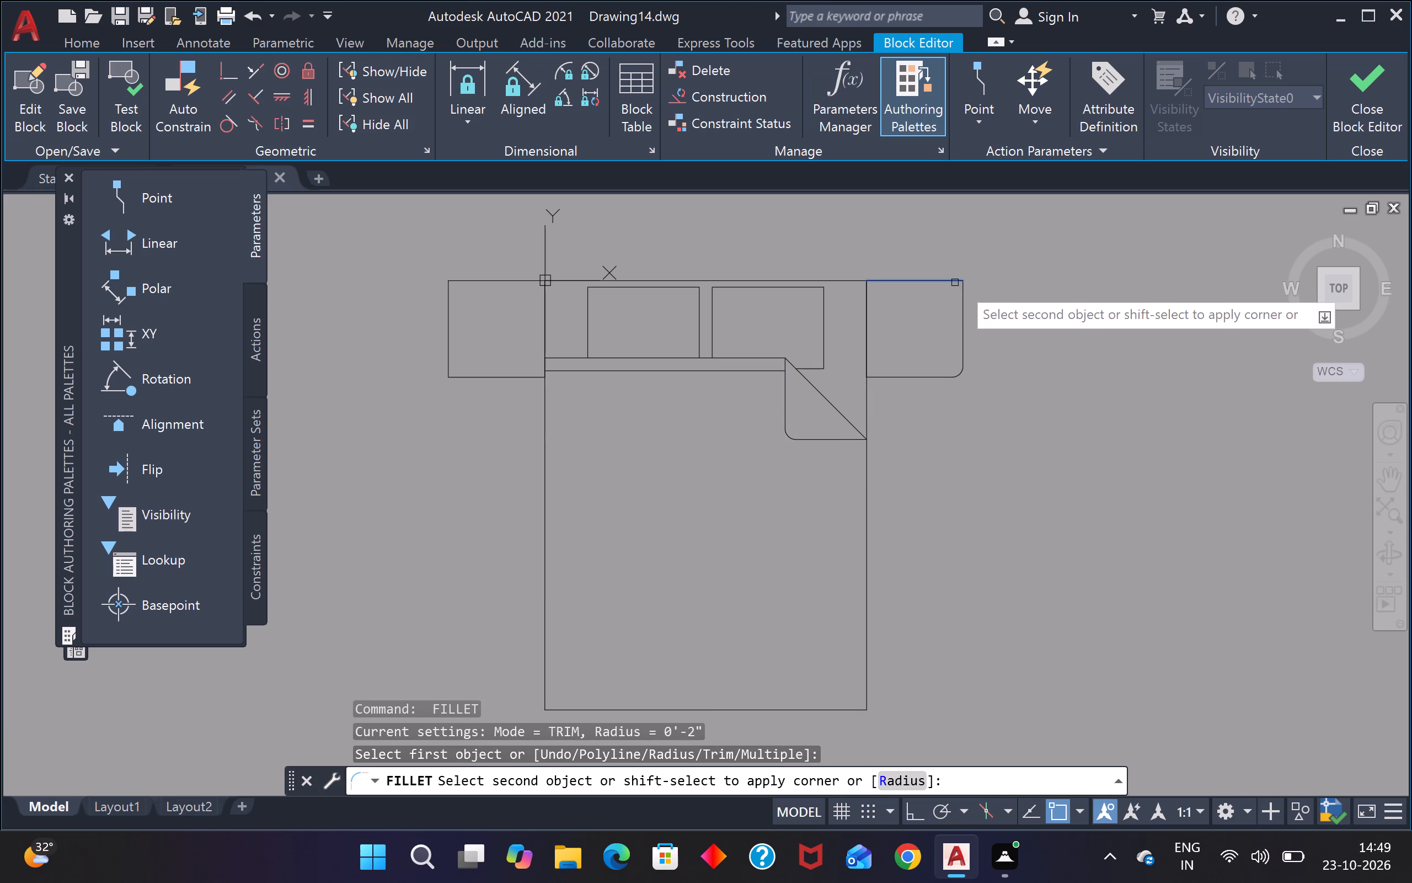
pyautogui.click(961, 295)
pyautogui.press('space')
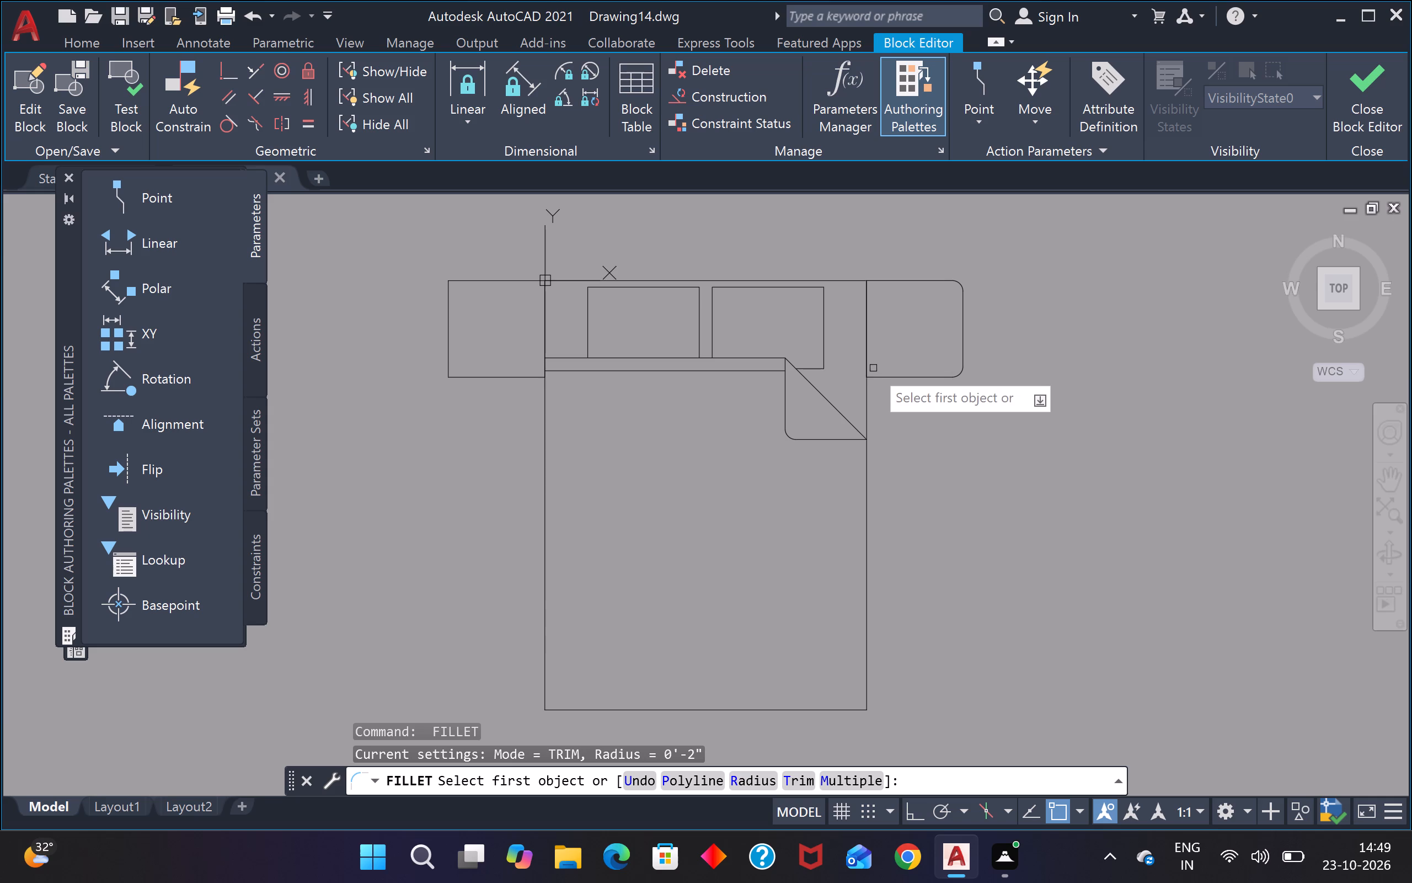
pyautogui.click(867, 367)
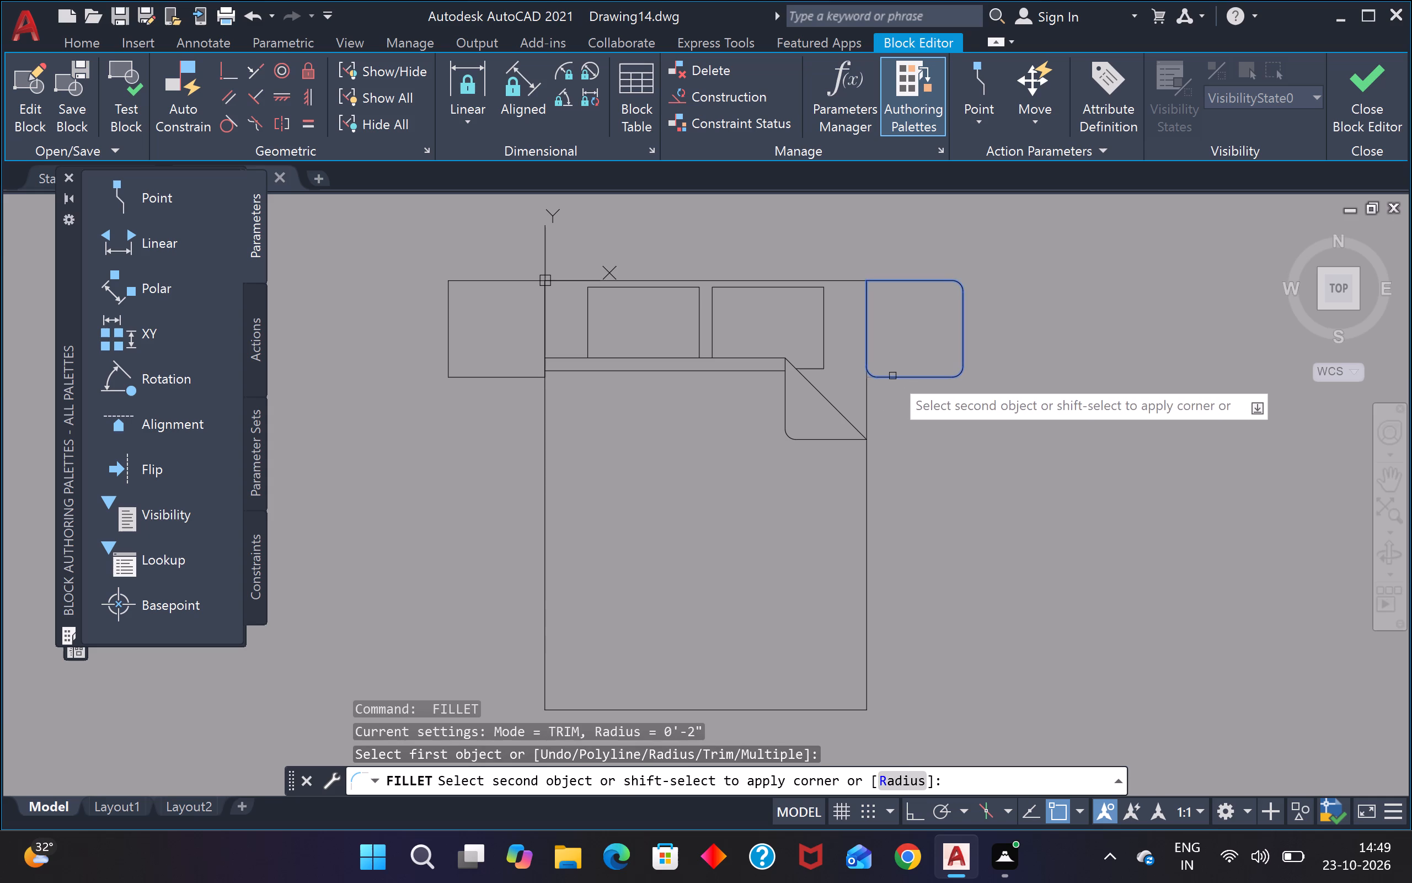
pyautogui.click(892, 375)
# Fillet both top corners of the left pillow with the 2" radius.
pyautogui.press('space')
pyautogui.scroll(1, 695, 288)
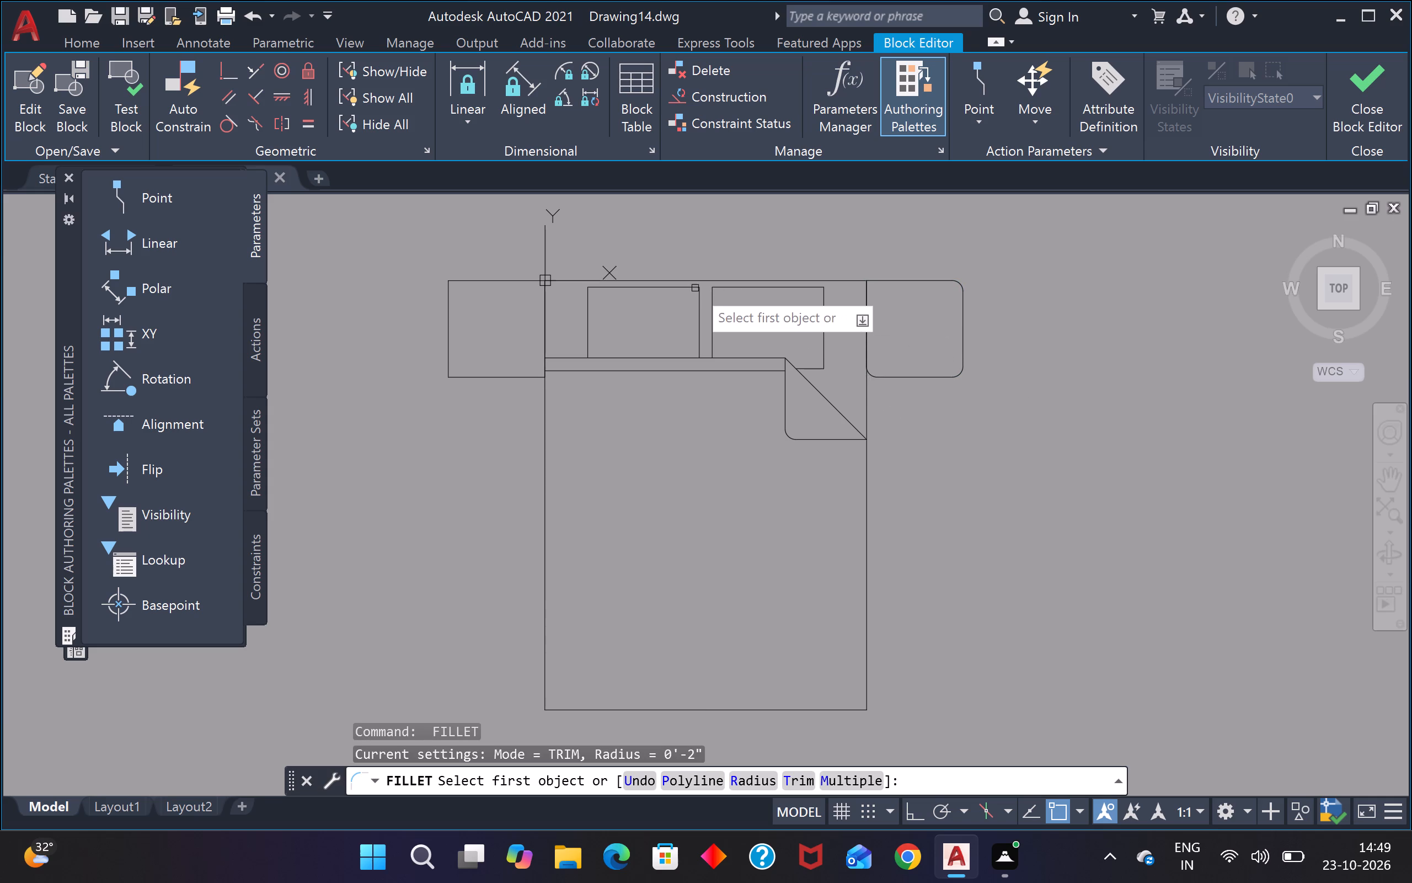
pyautogui.scroll(1, 695, 288)
pyautogui.click(680, 284)
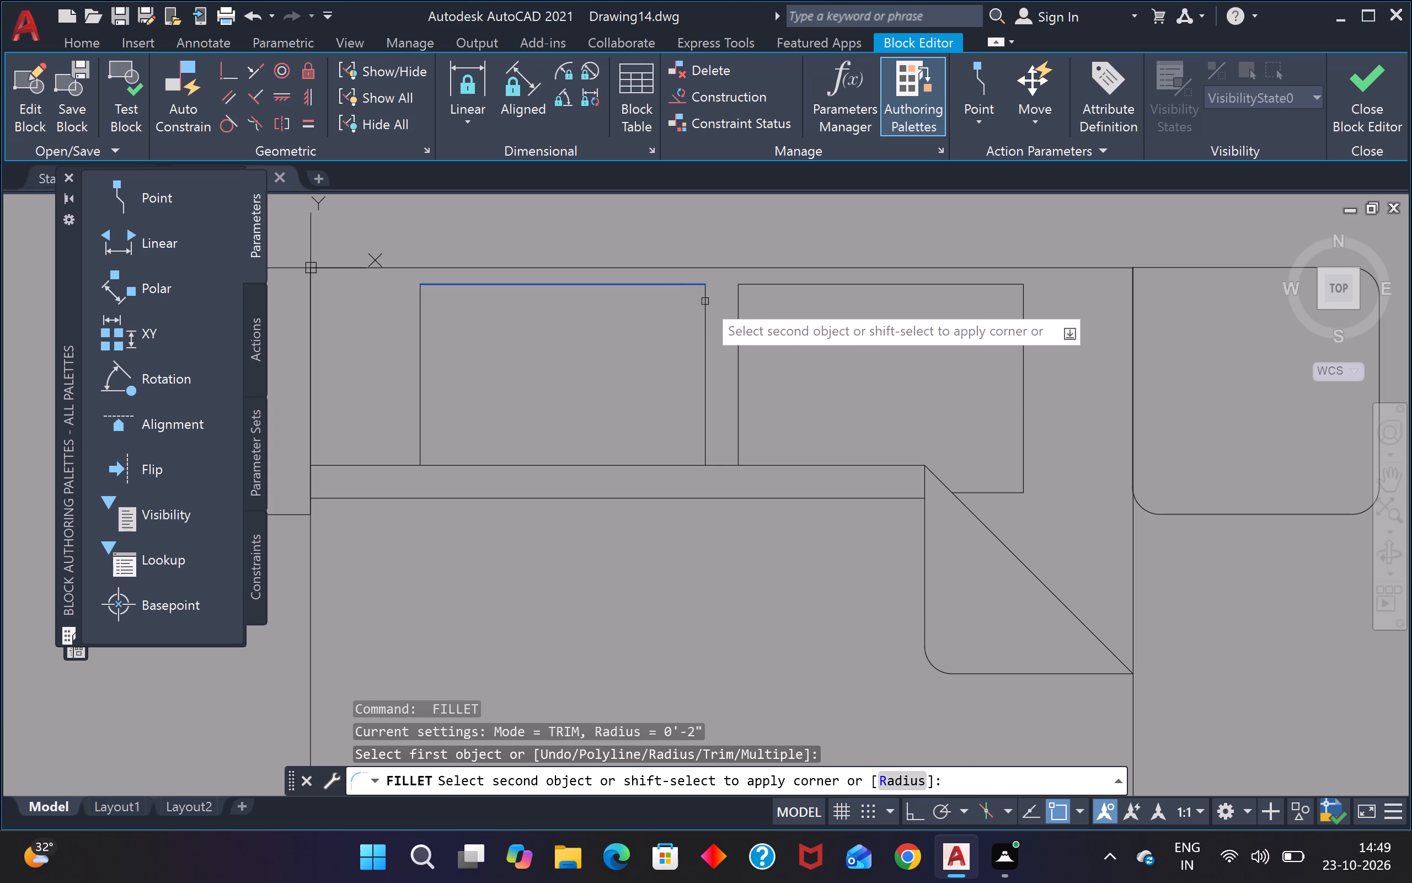
pyautogui.click(705, 301)
pyautogui.press('space')
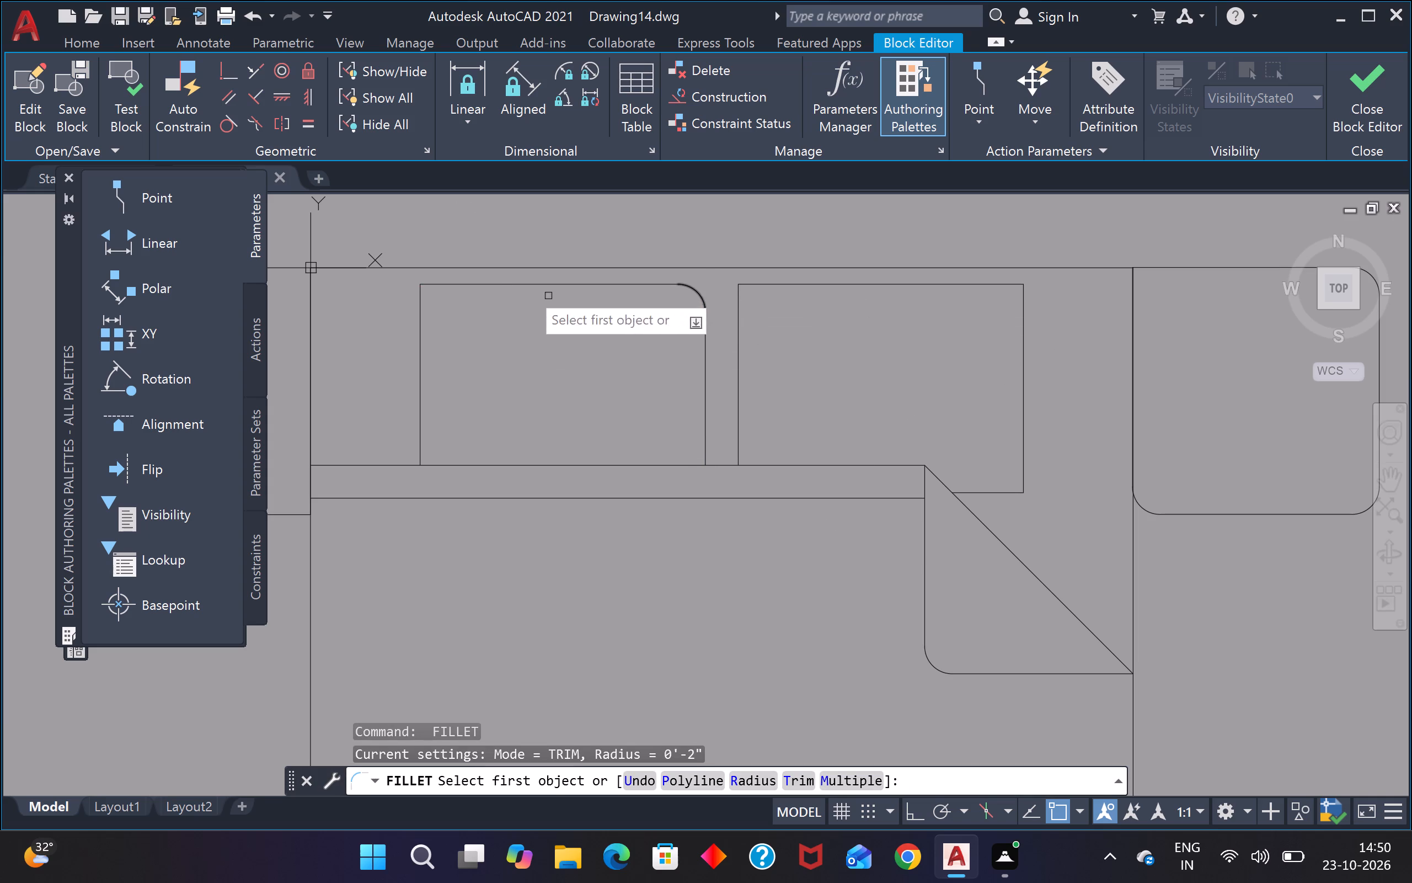
pyautogui.click(495, 285)
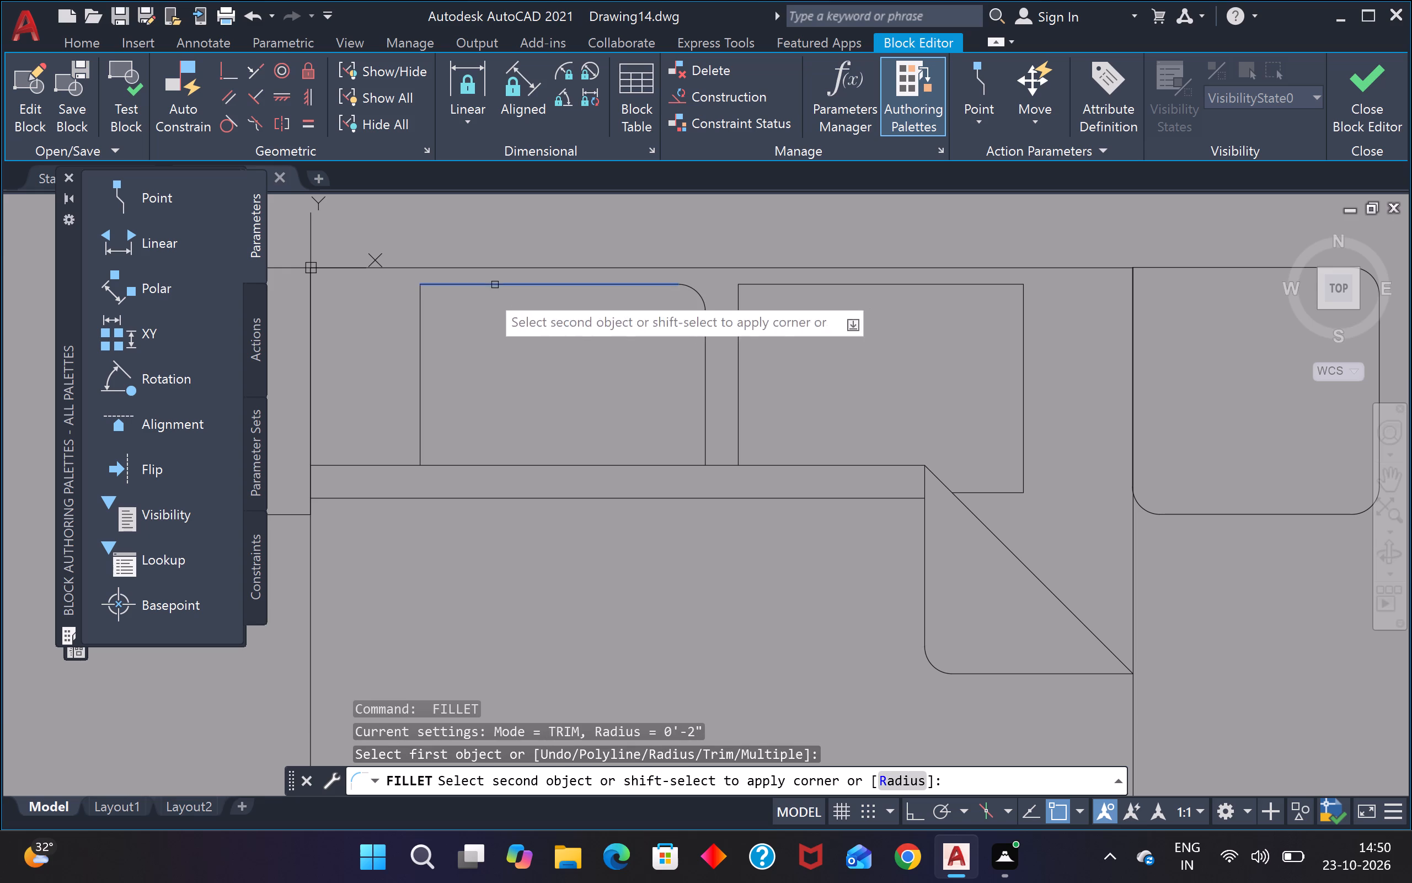
pyautogui.click(421, 358)
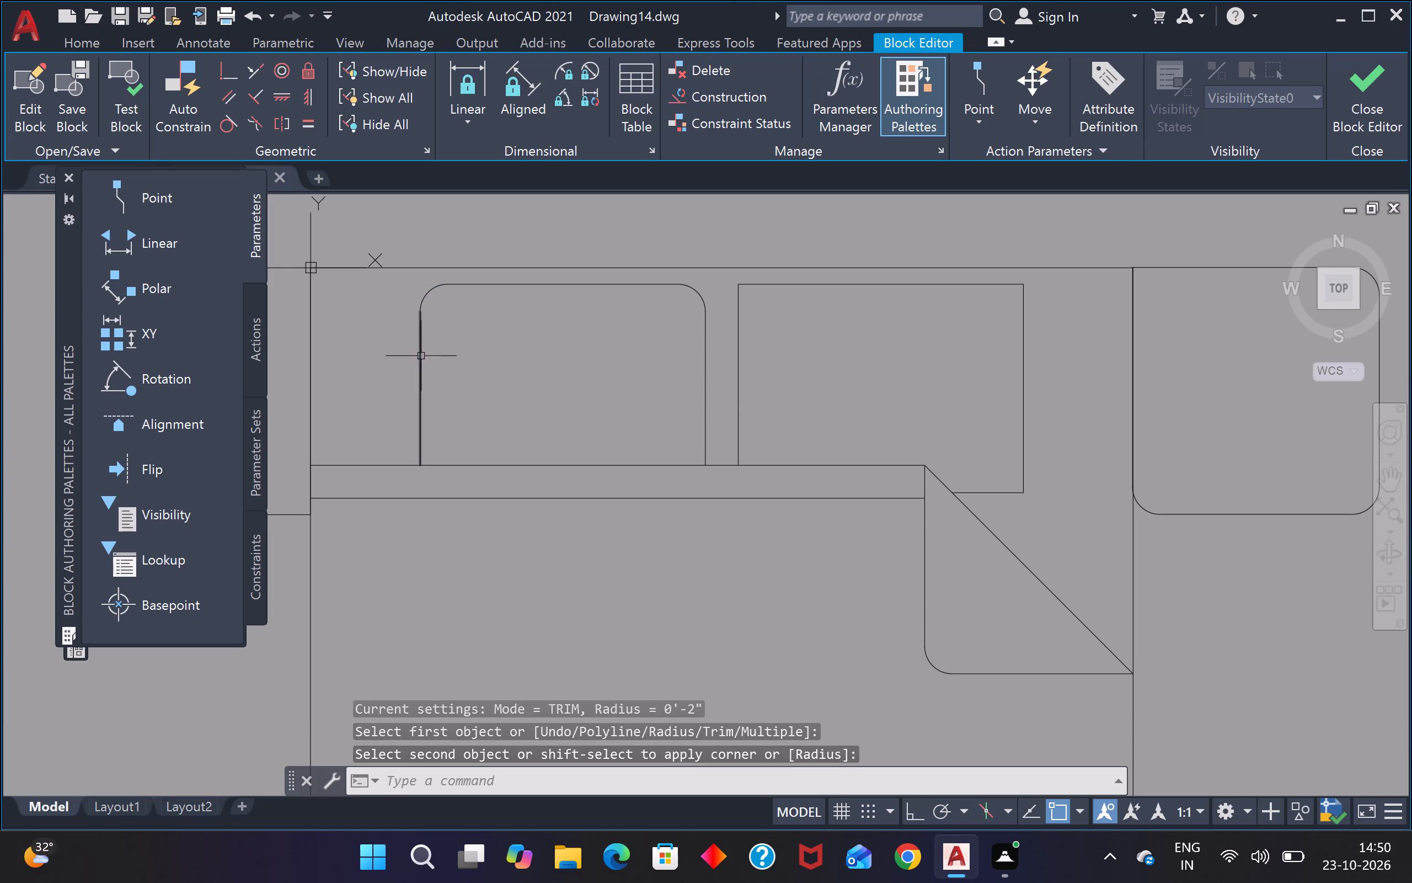
# Fillet the right pillow's two top corners and its lower-right corner with the 2" radius.
pyautogui.press('space')
pyautogui.click(737, 306)
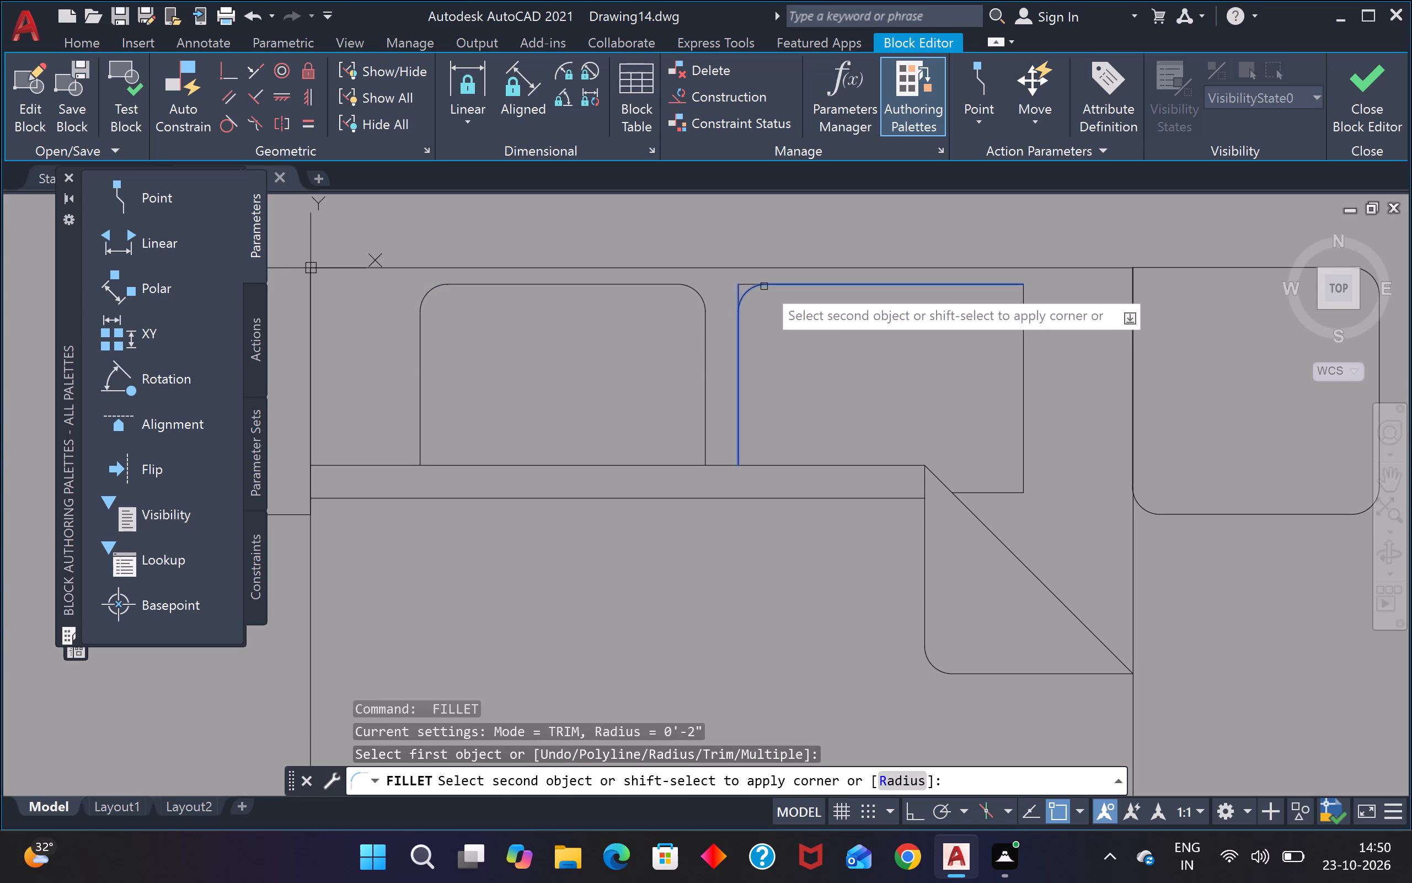
pyautogui.click(766, 285)
pyautogui.press('space')
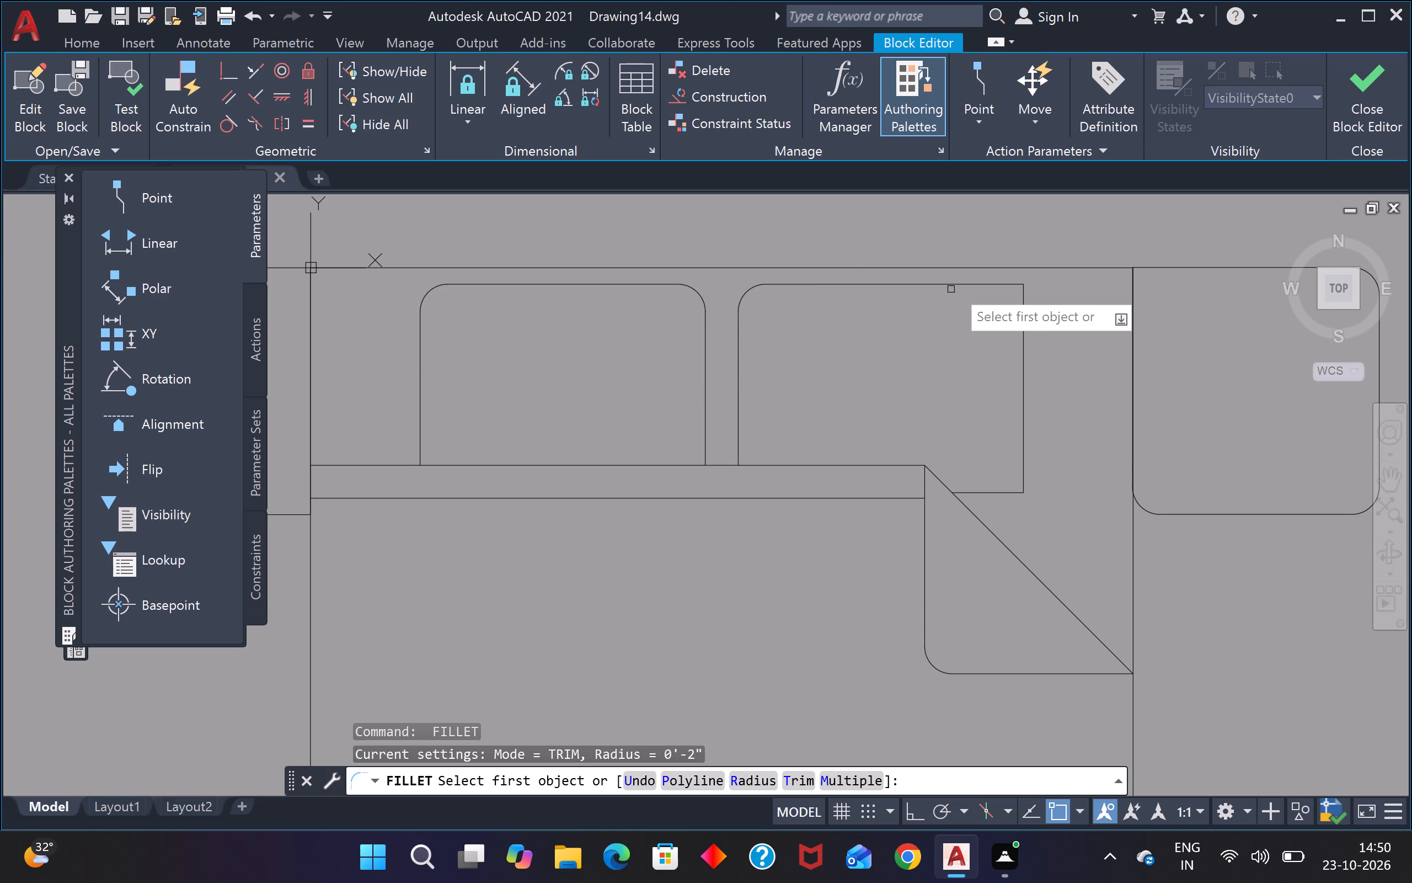
pyautogui.click(954, 285)
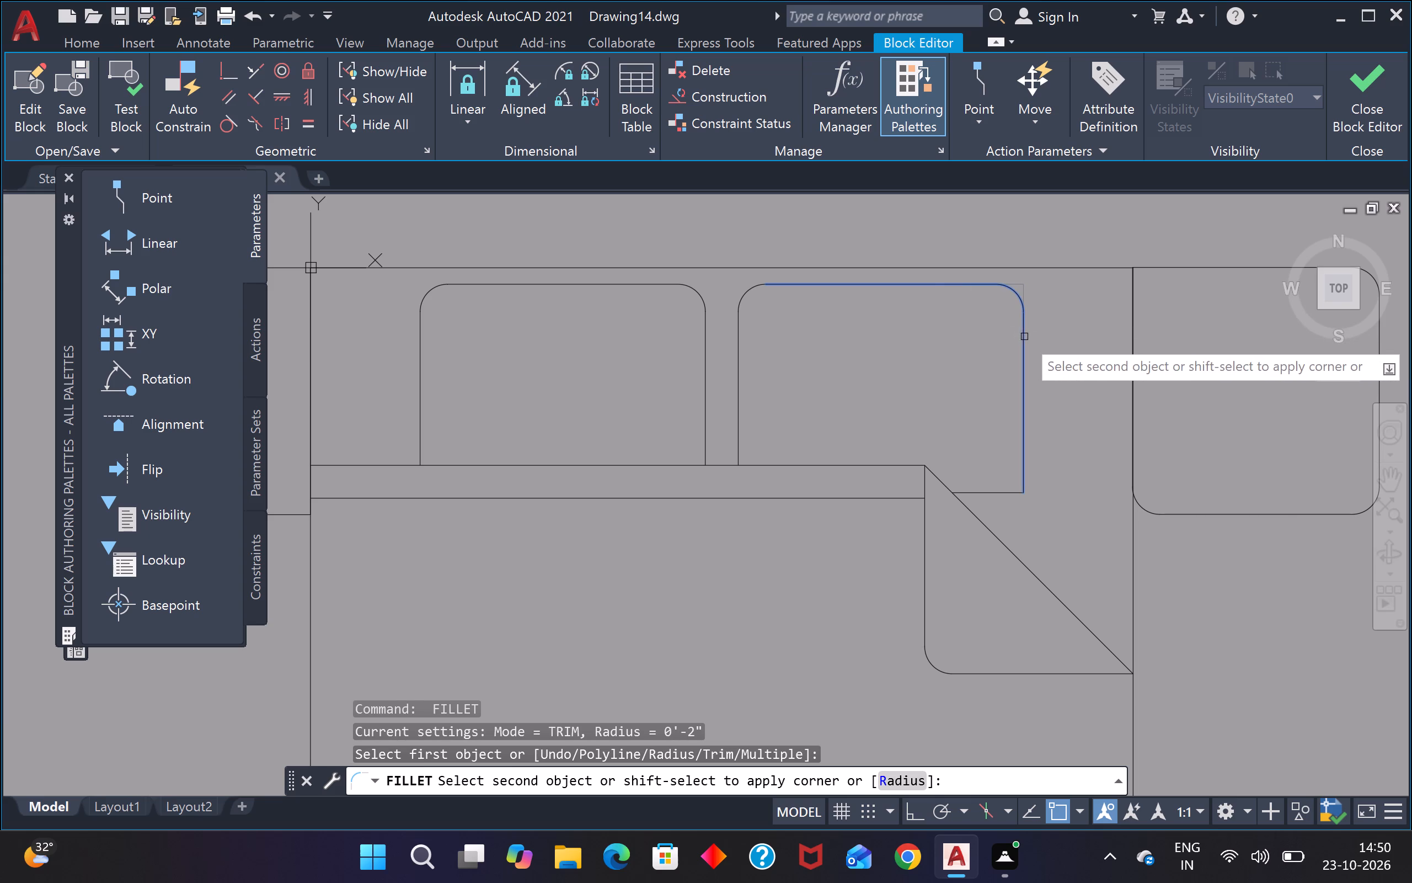
pyautogui.click(1024, 337)
pyautogui.press('space')
pyautogui.moveTo(992, 491); pyautogui.dragTo(1001, 483)
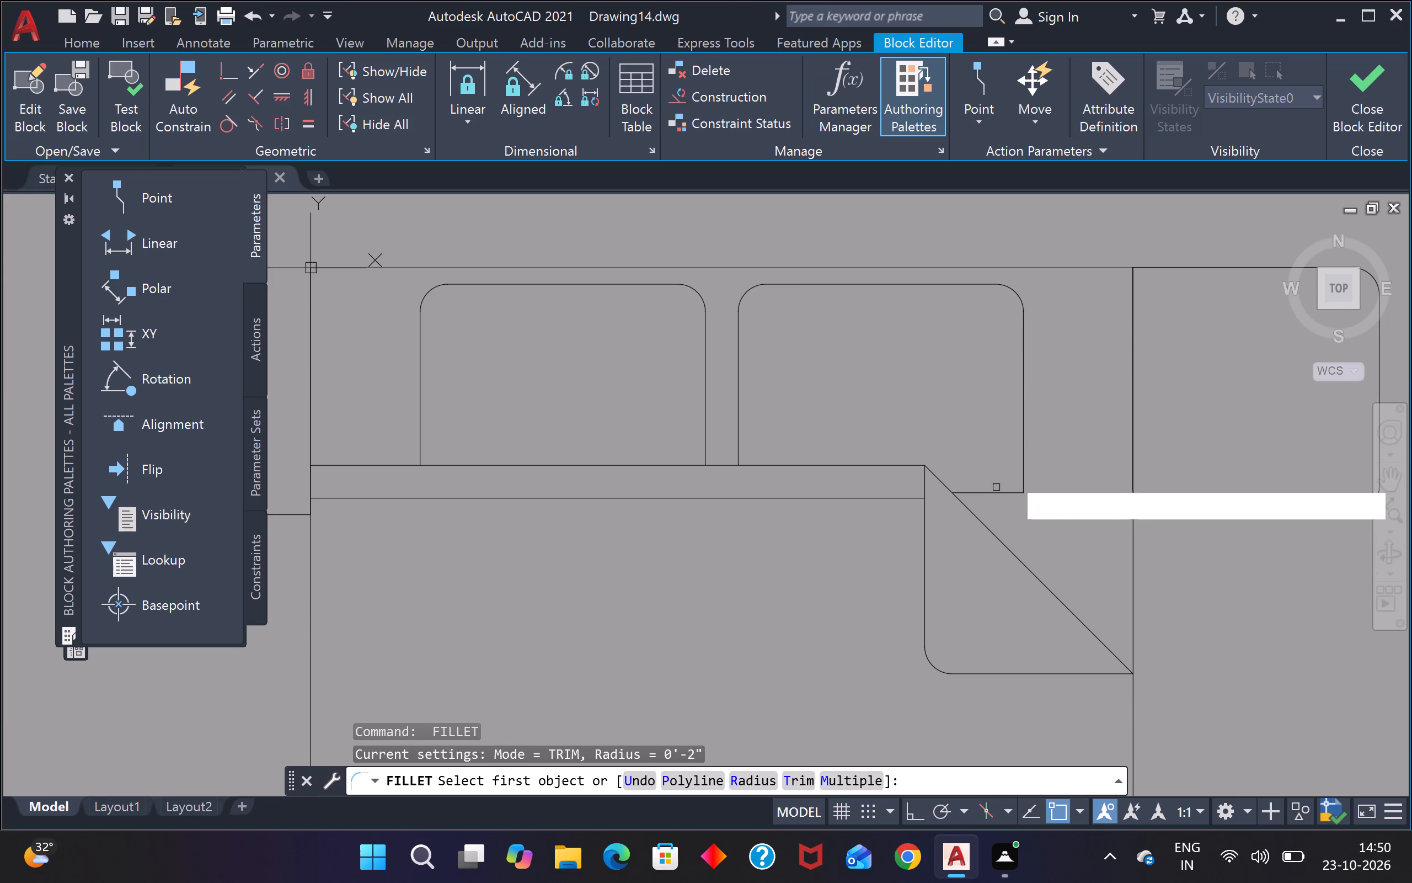
pyautogui.click(1020, 450)
# Fillet the left bedside table's two outer corners and its lower-right corner with the 2" radius.
pyautogui.press('space')
pyautogui.scroll(-3, 1007, 546)
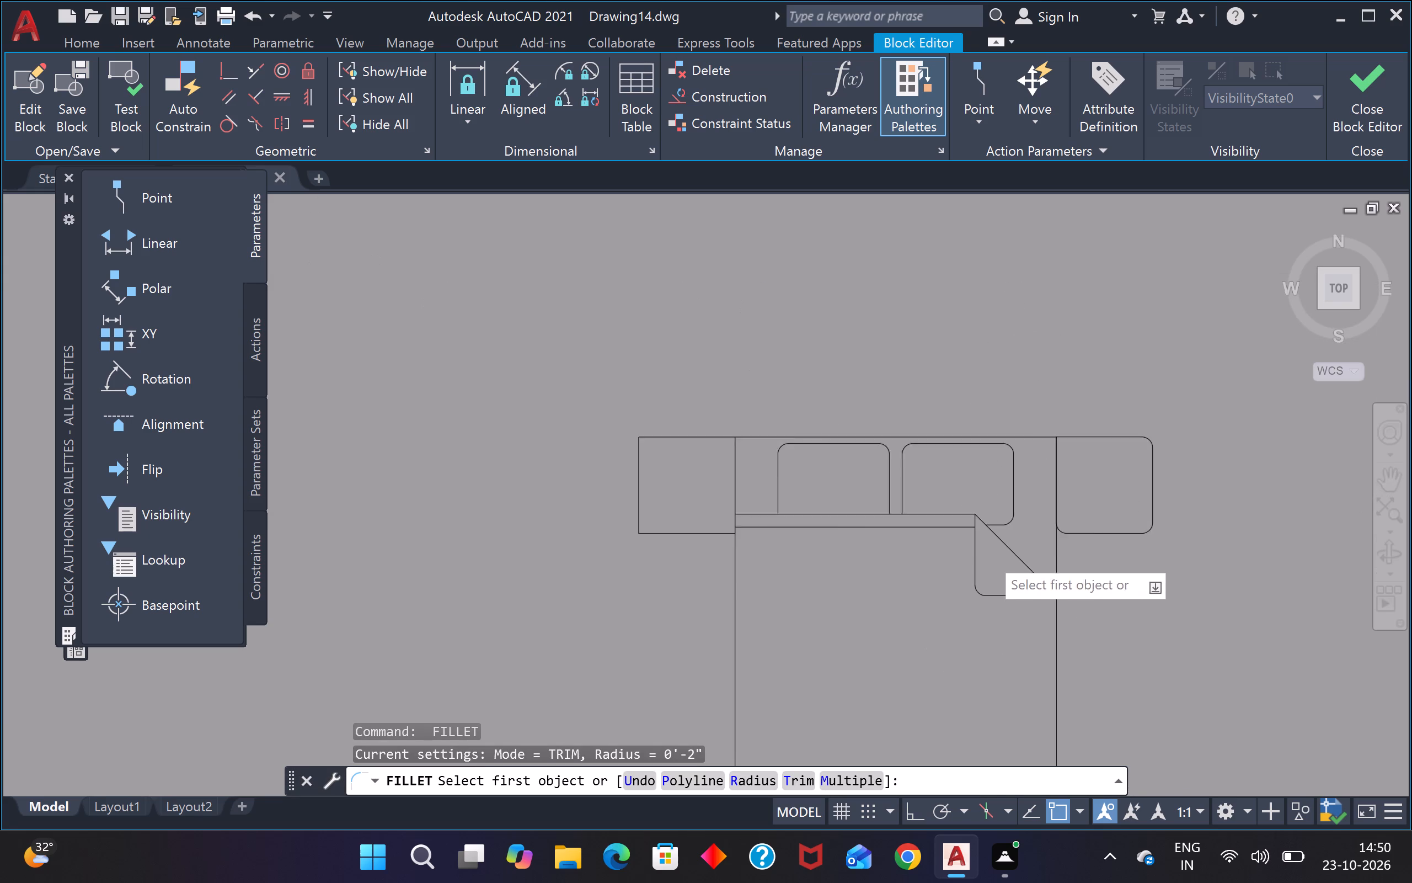
pyautogui.scroll(2, 873, 491)
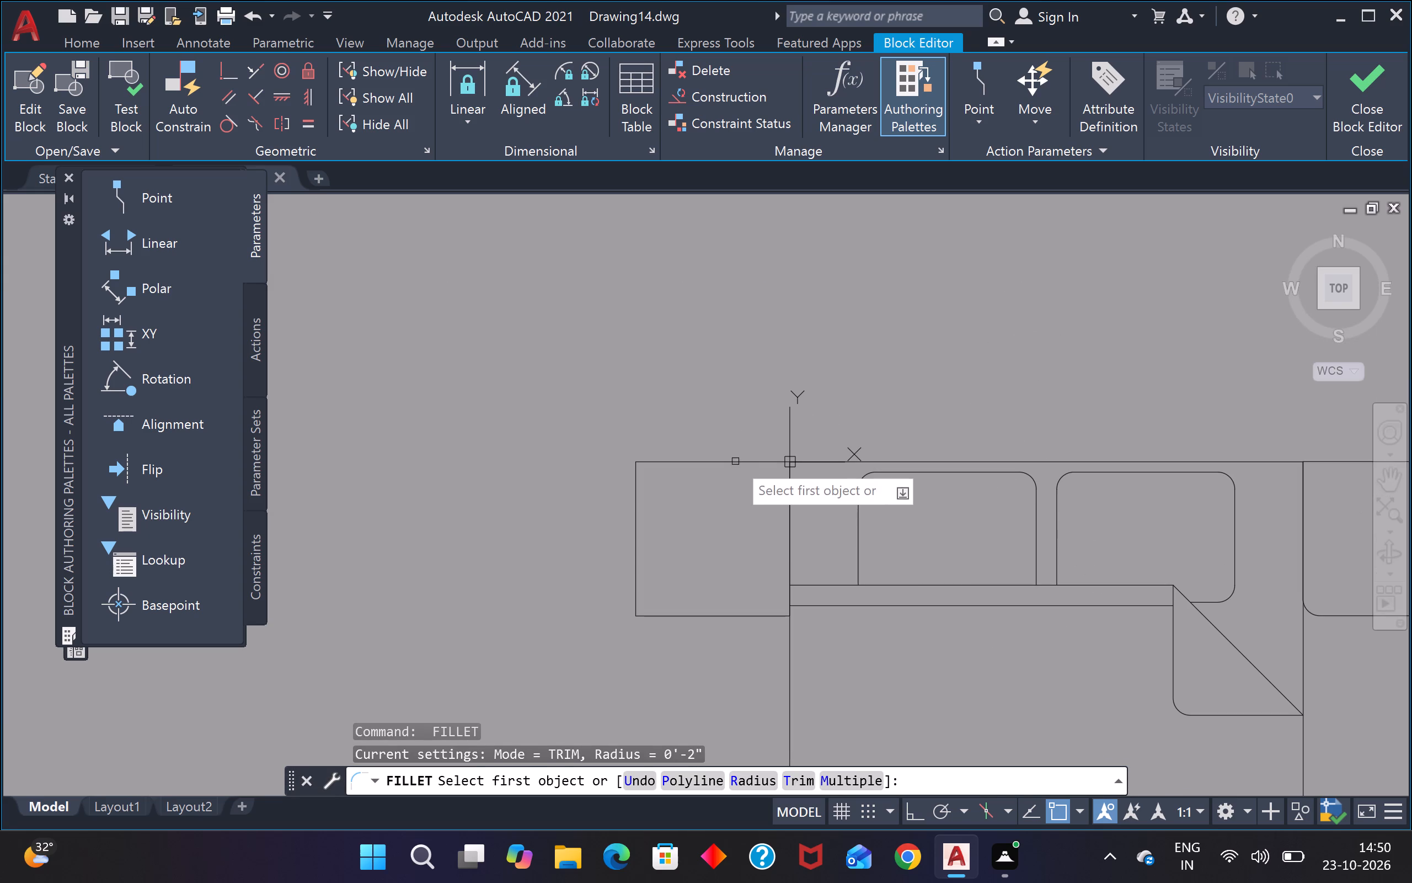
pyautogui.click(735, 461)
pyautogui.click(634, 486)
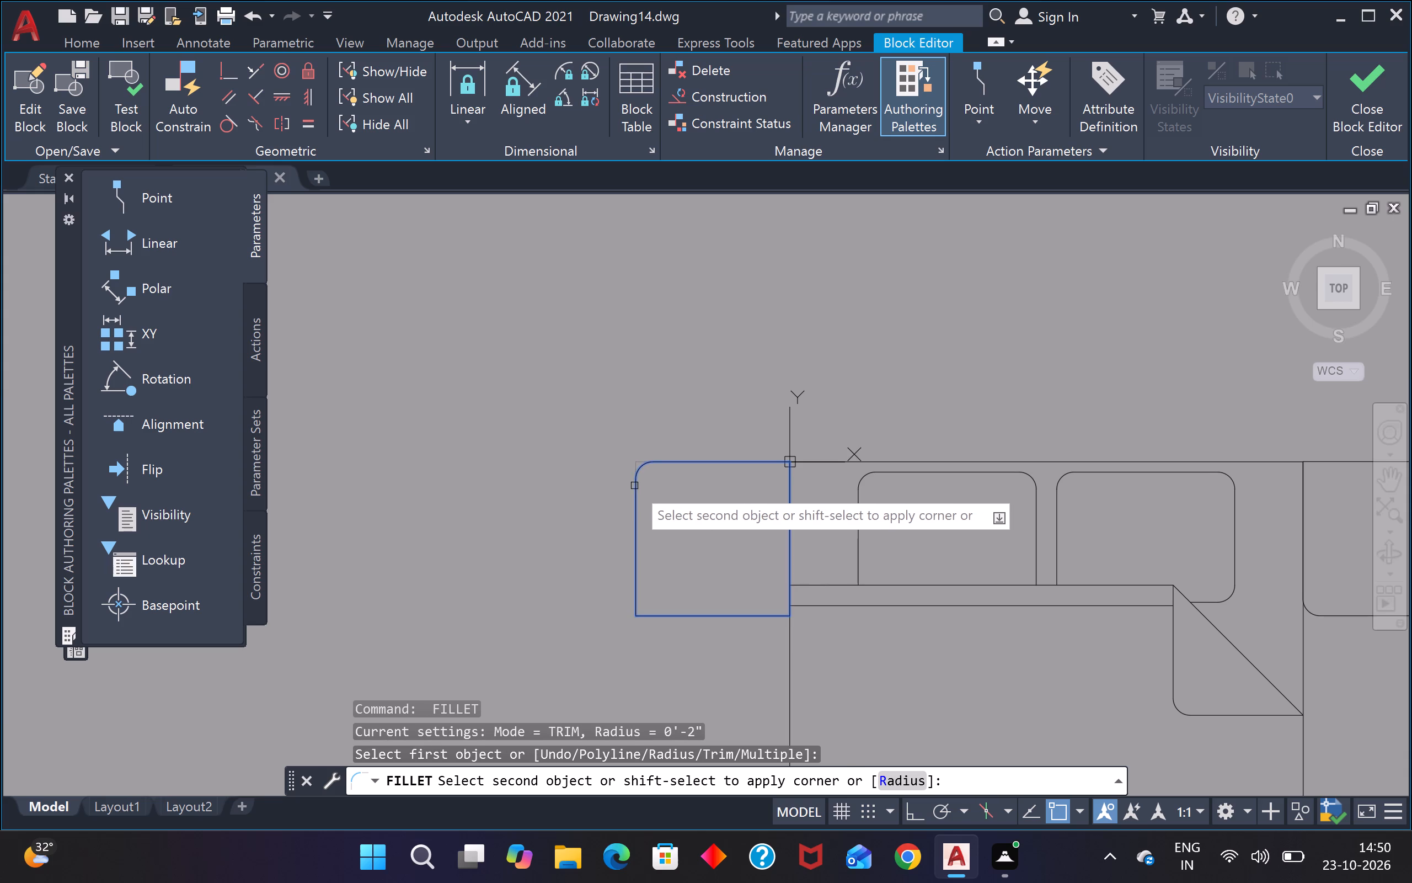
pyautogui.press('space')
pyautogui.click(635, 576)
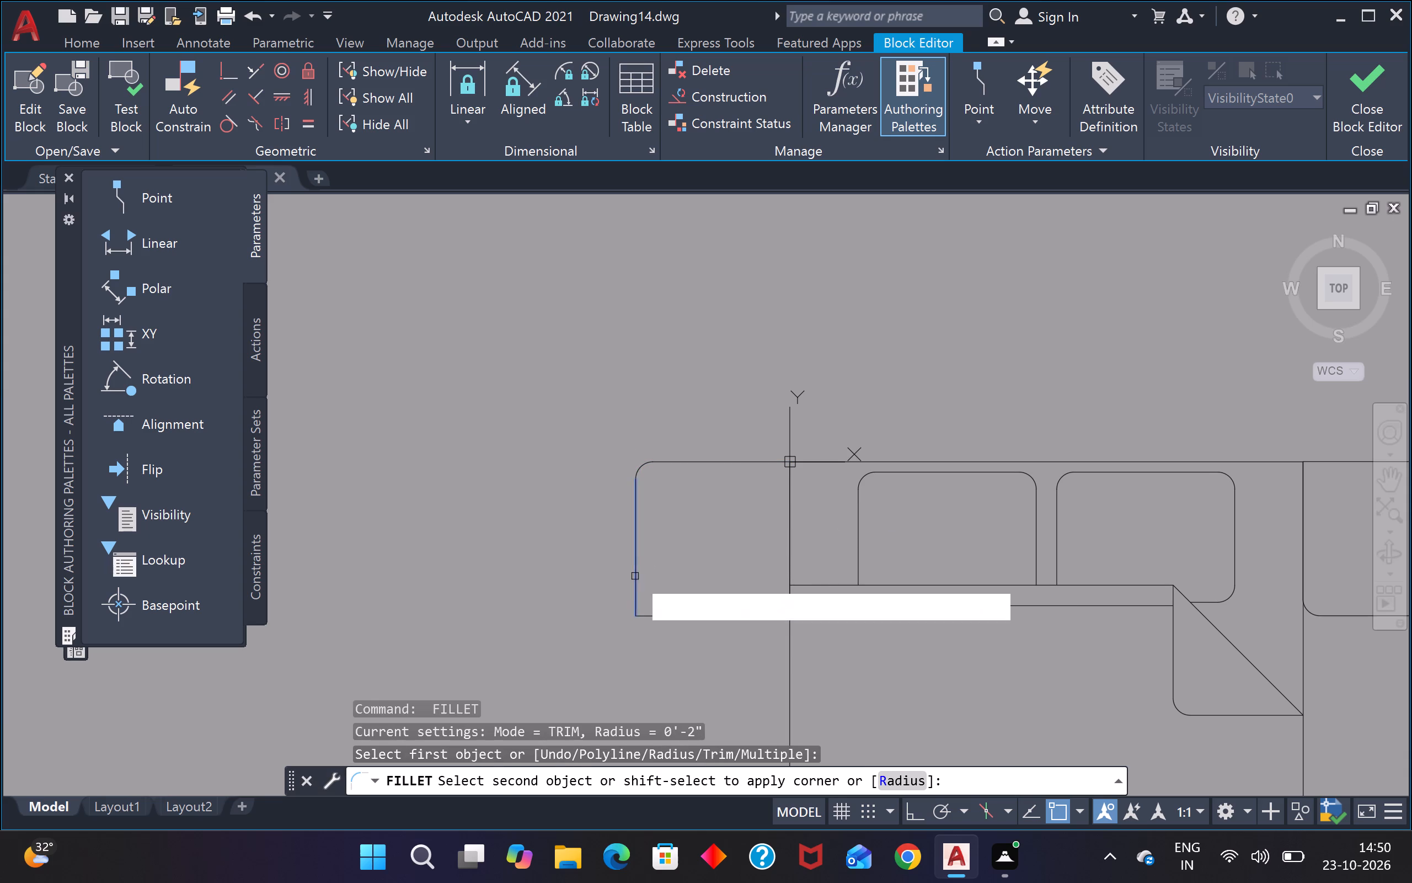
pyautogui.click(665, 617)
pyautogui.press('space')
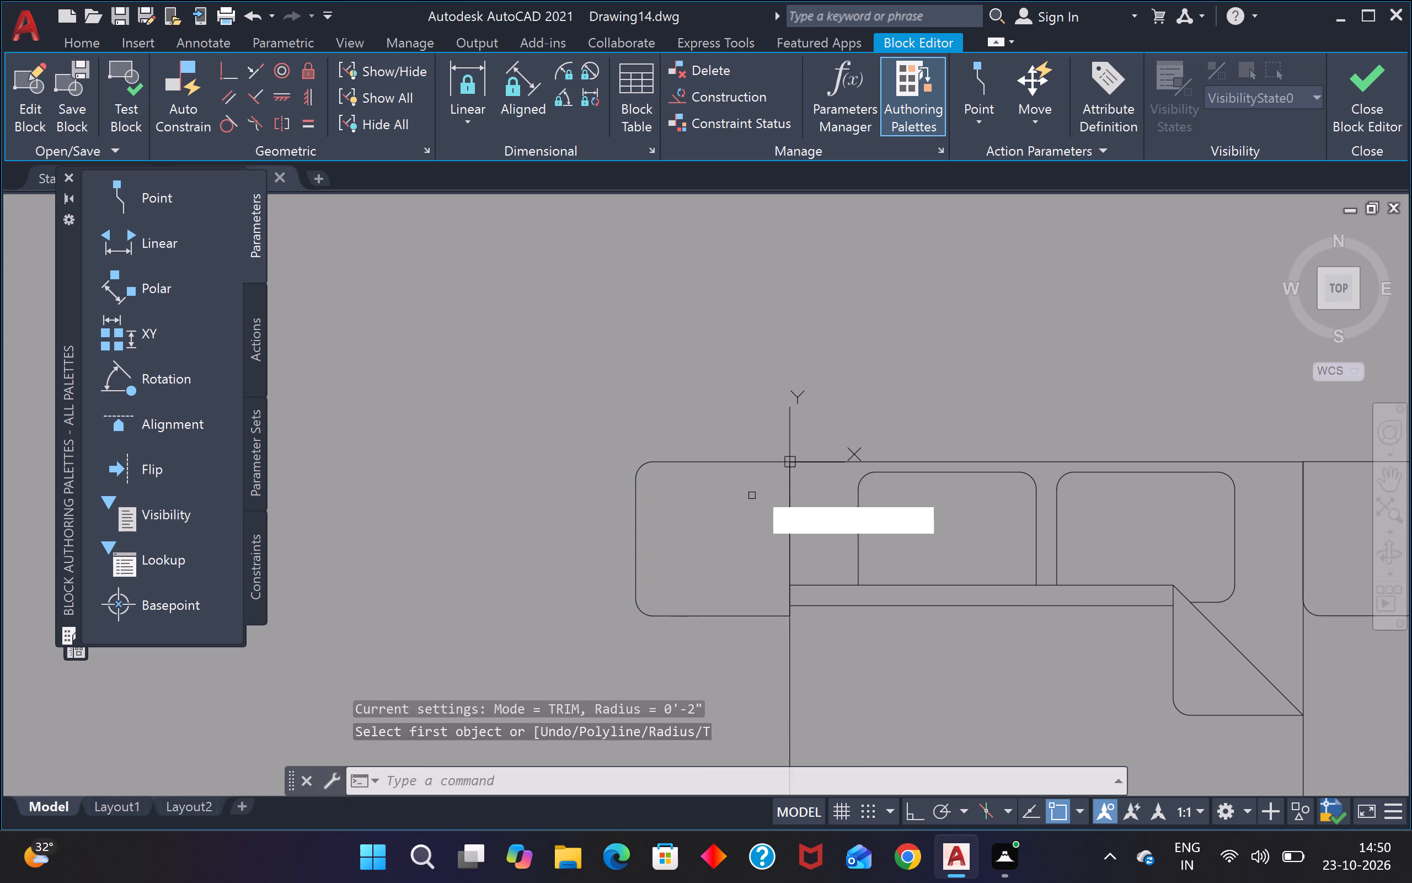
pyautogui.click(766, 614)
pyautogui.click(788, 598)
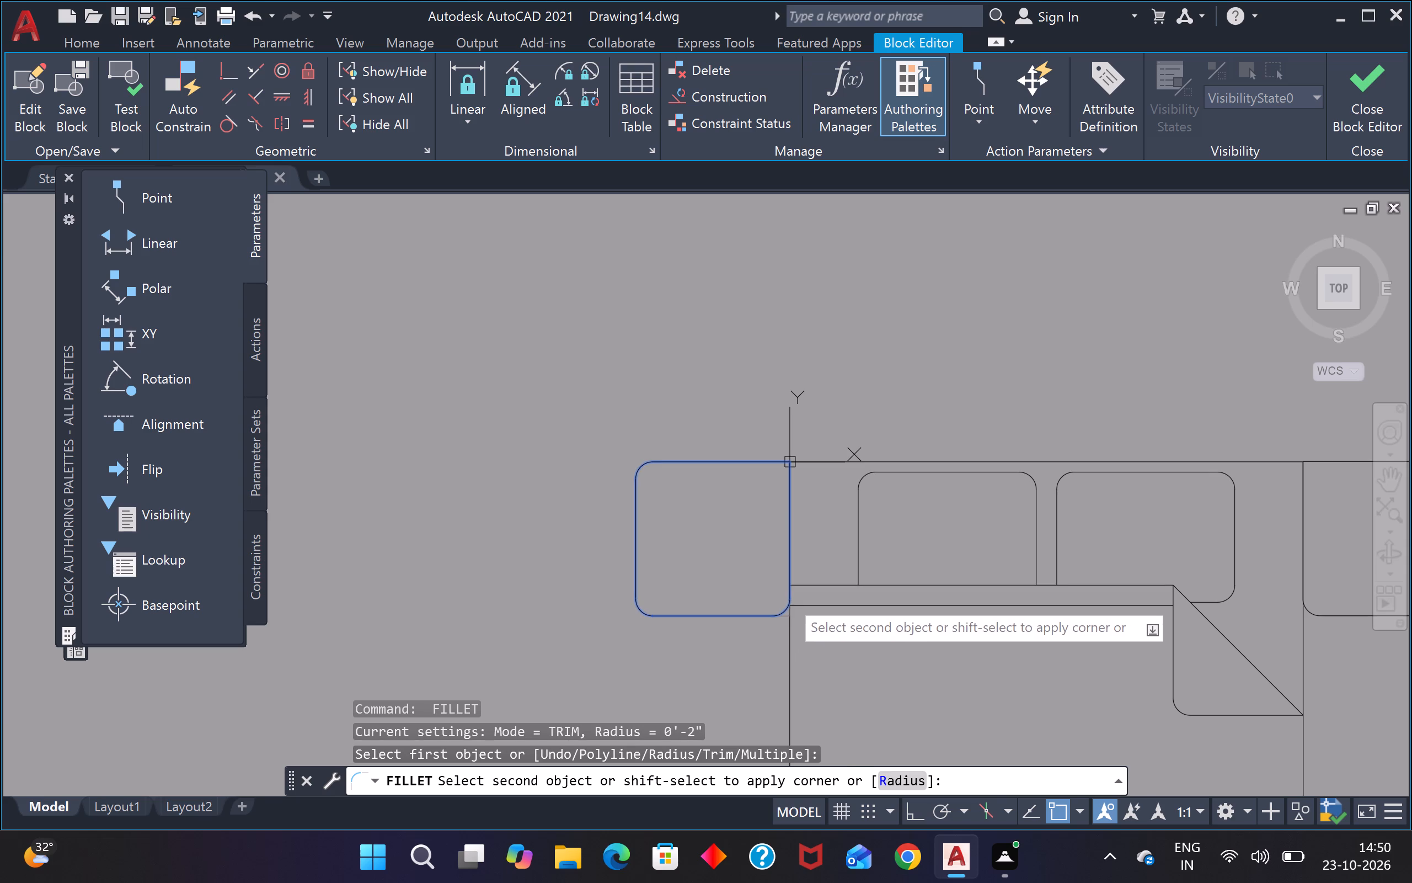
# Fillet both corners at the foot of the bed with the 2" radius.
pyautogui.scroll(-6, 804, 597)
pyautogui.scroll(2, 847, 637)
pyautogui.press('space')
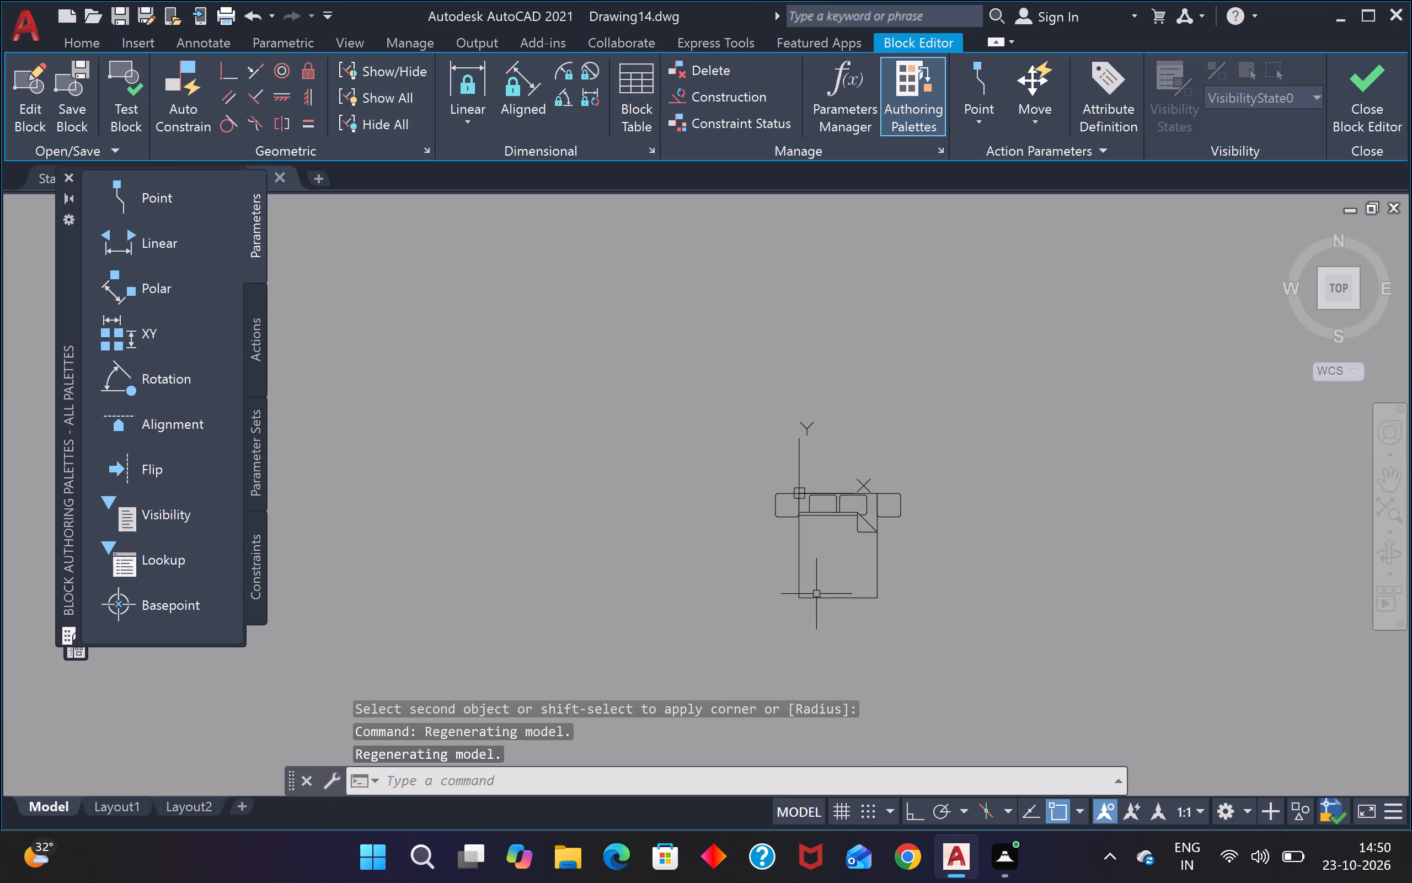
pyautogui.click(800, 583)
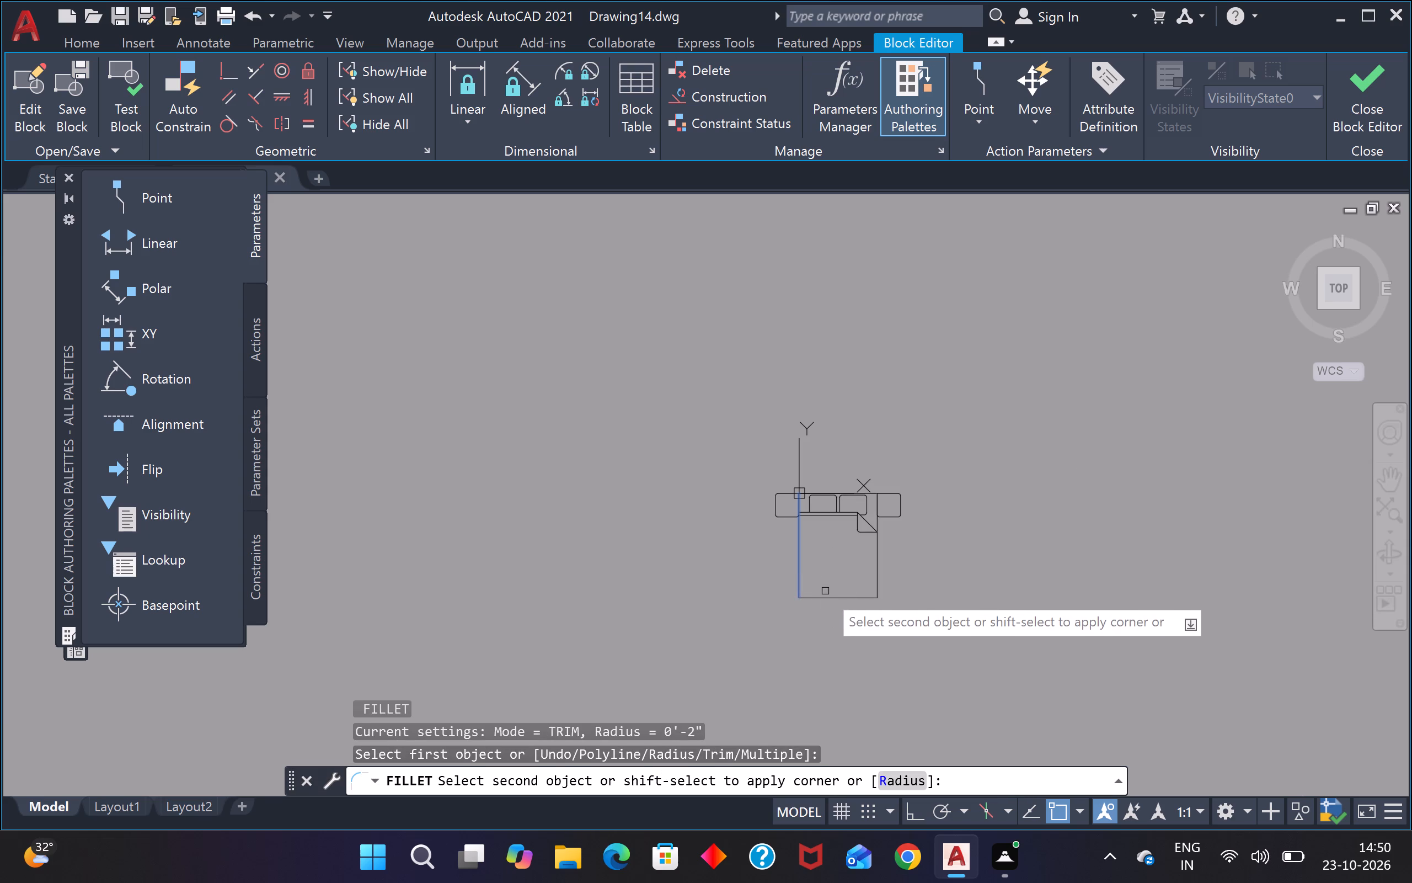
pyautogui.click(827, 598)
pyautogui.press('space')
pyautogui.scroll(3, 865, 588)
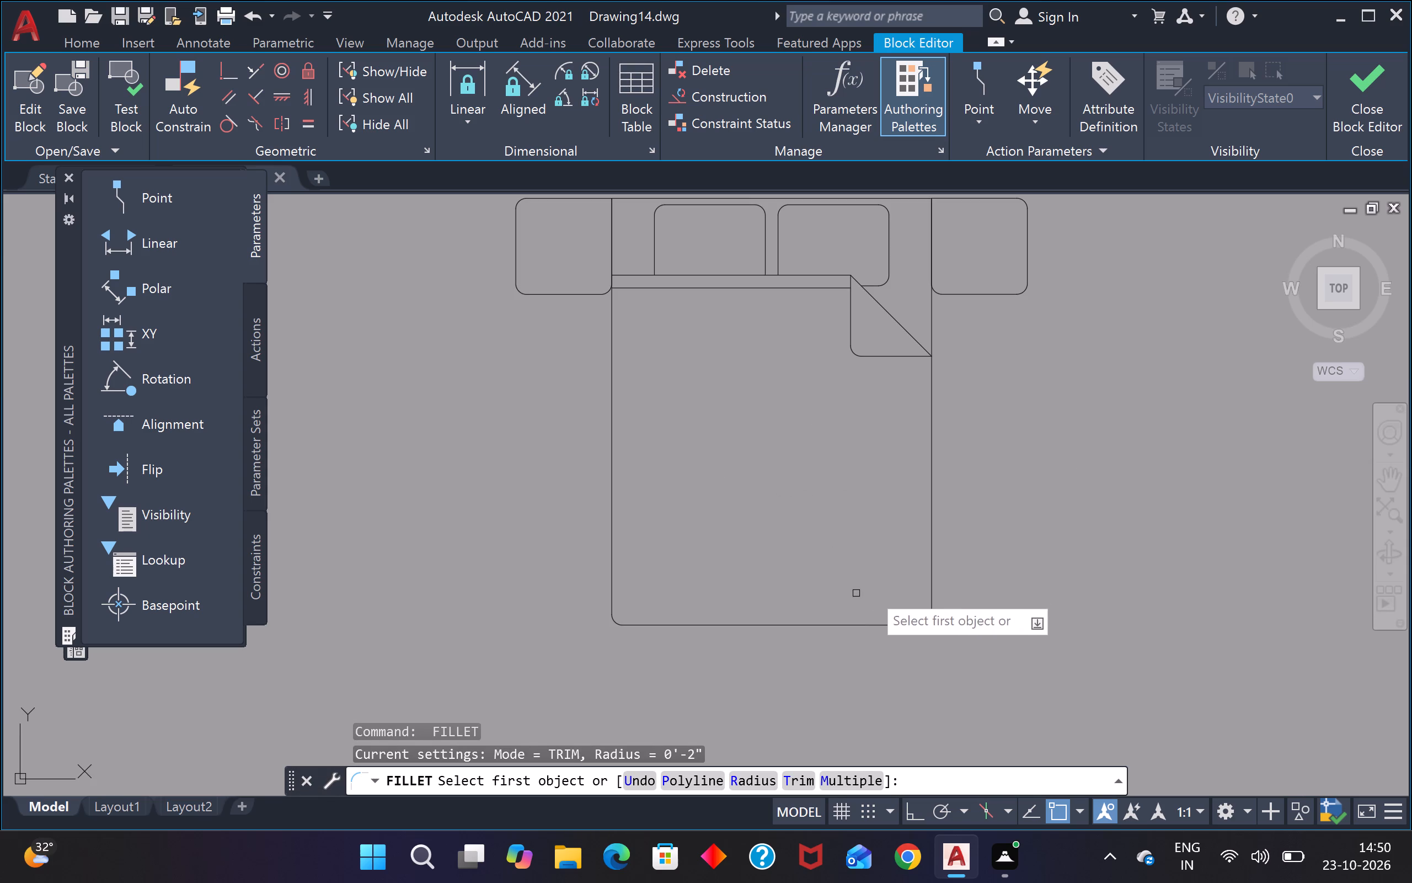
pyautogui.click(930, 585)
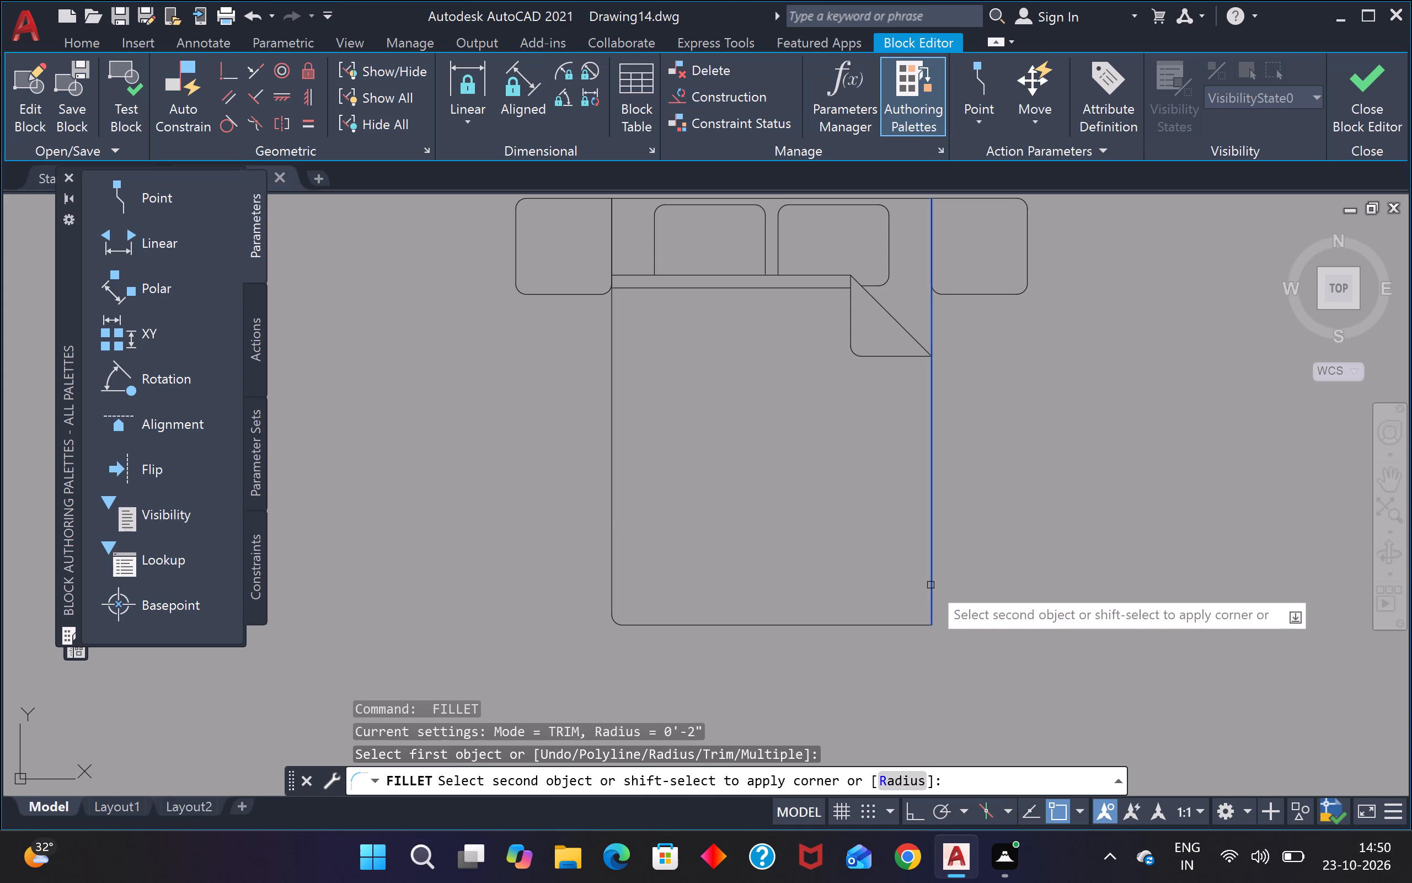
pyautogui.click(885, 624)
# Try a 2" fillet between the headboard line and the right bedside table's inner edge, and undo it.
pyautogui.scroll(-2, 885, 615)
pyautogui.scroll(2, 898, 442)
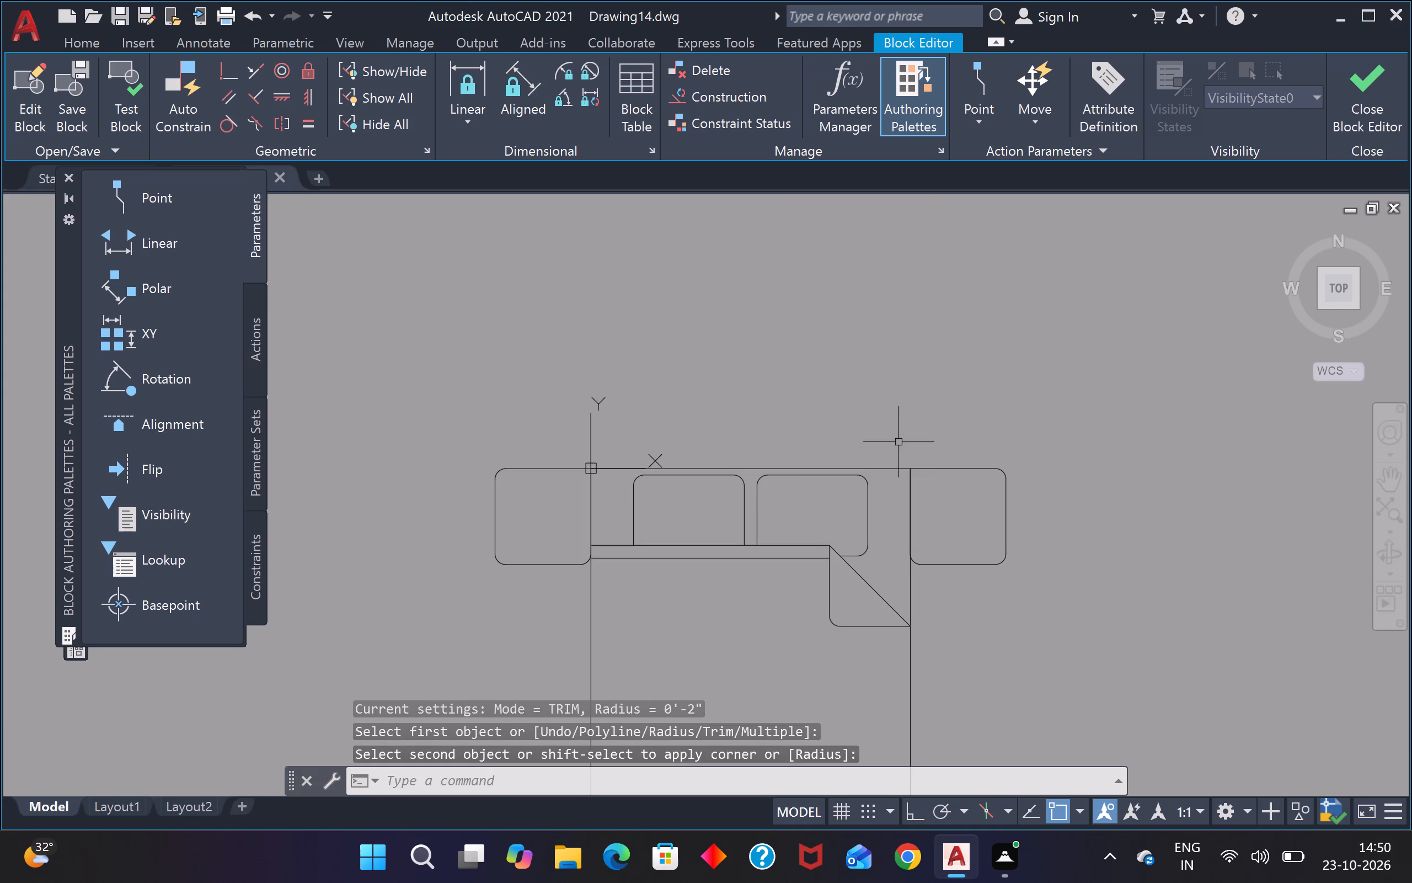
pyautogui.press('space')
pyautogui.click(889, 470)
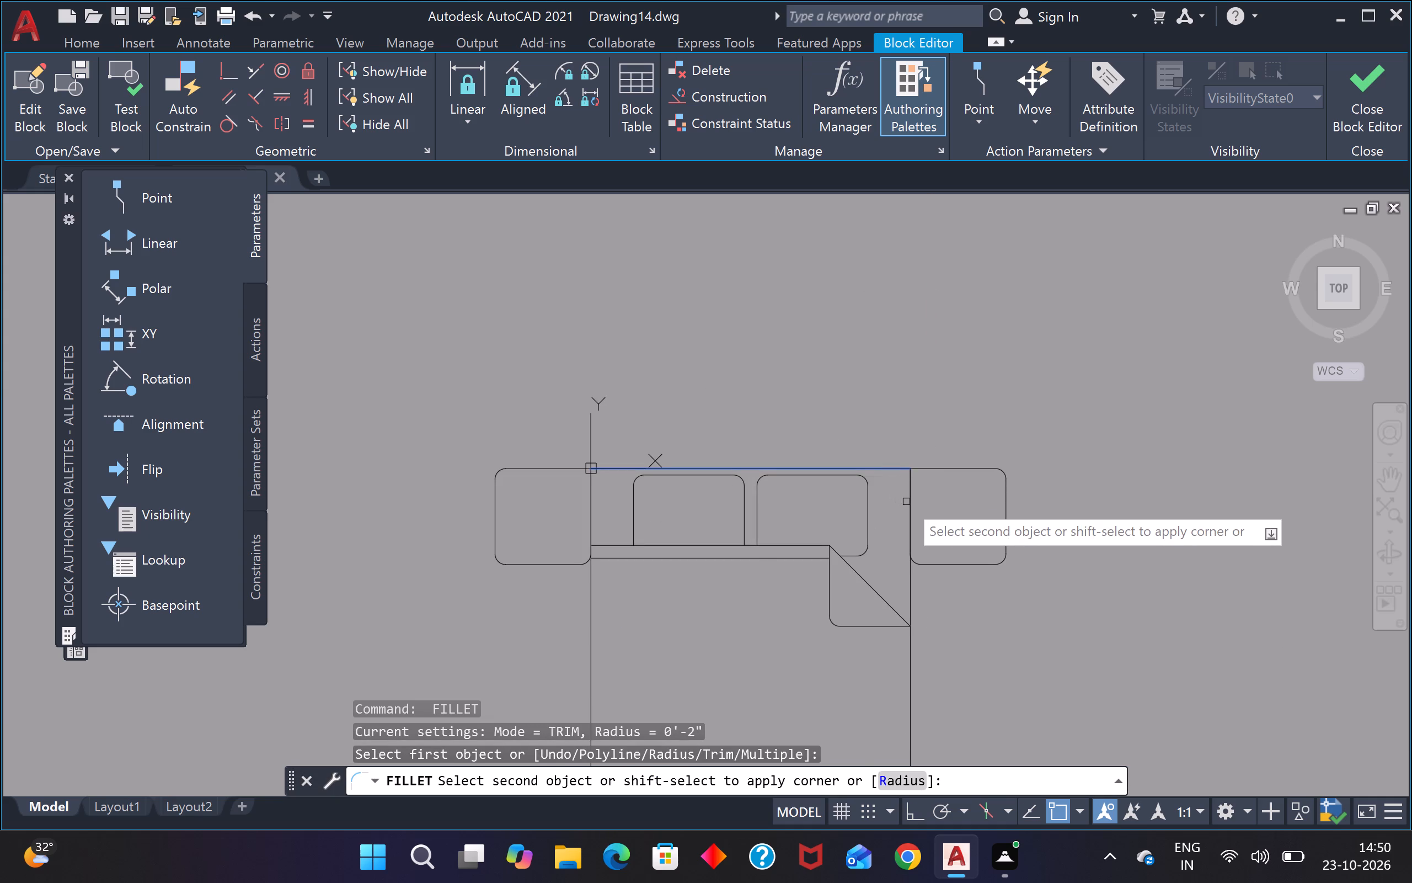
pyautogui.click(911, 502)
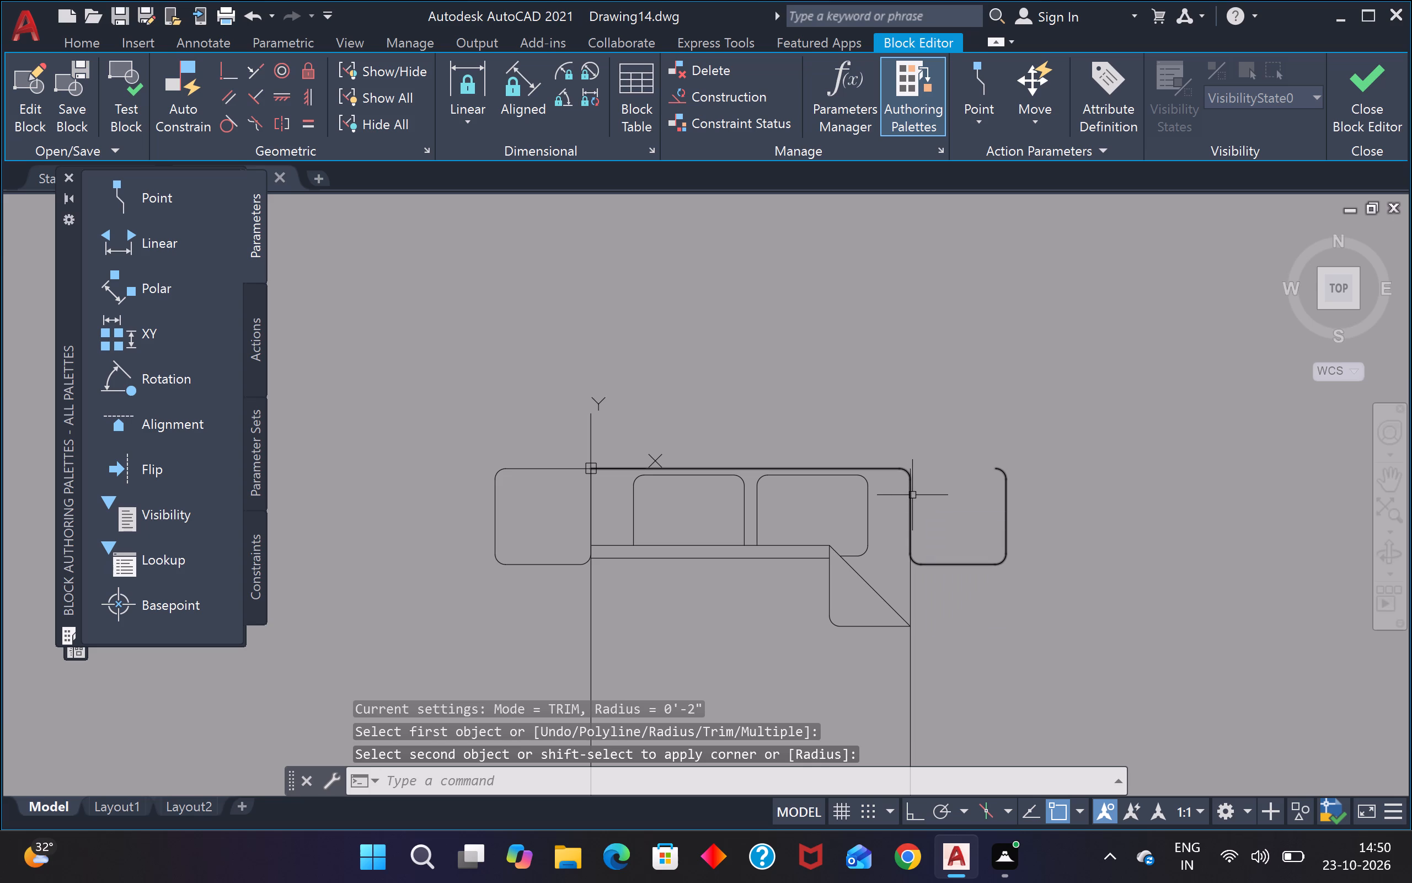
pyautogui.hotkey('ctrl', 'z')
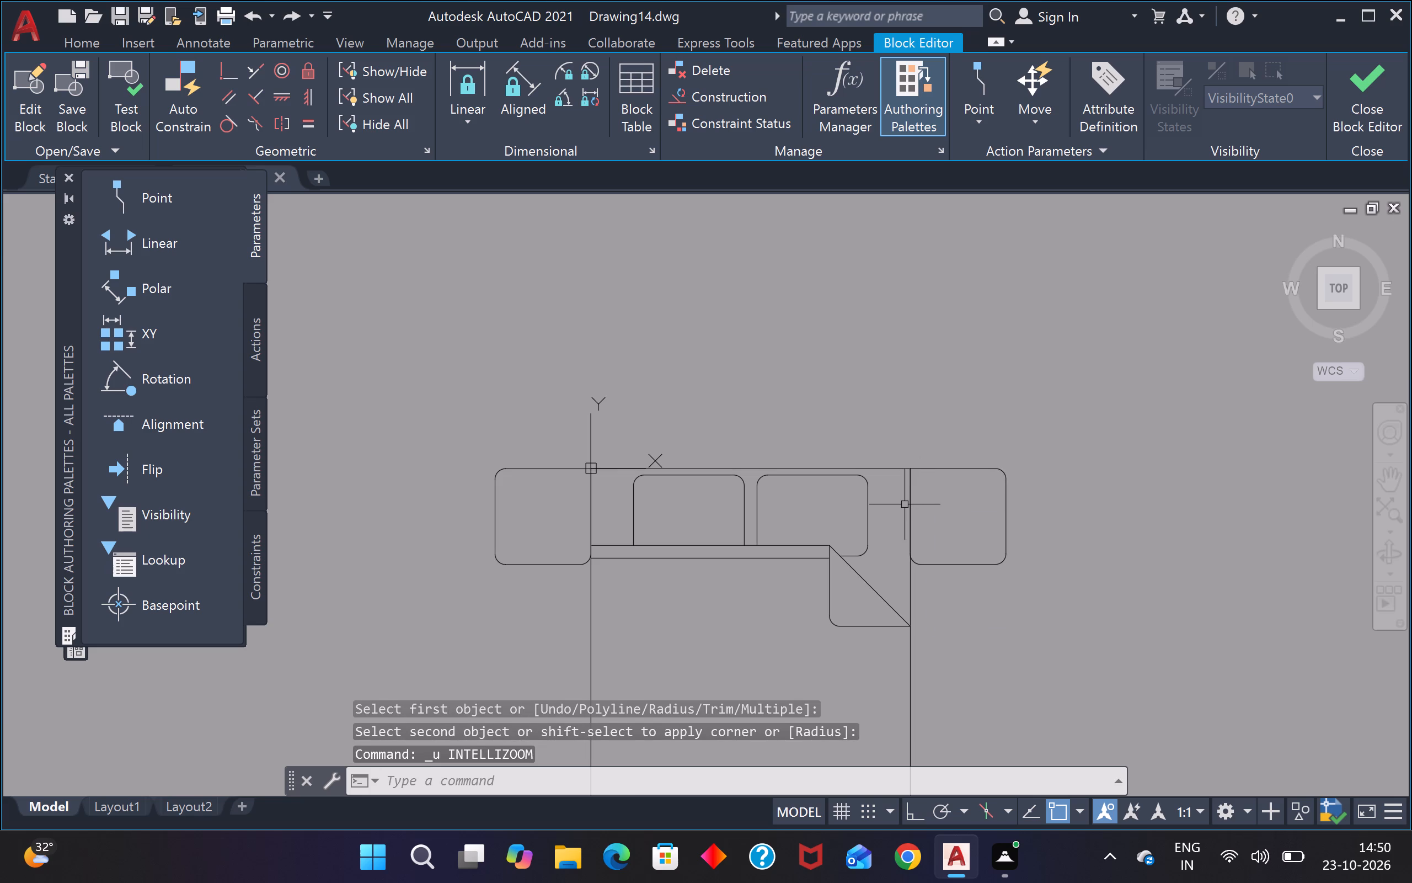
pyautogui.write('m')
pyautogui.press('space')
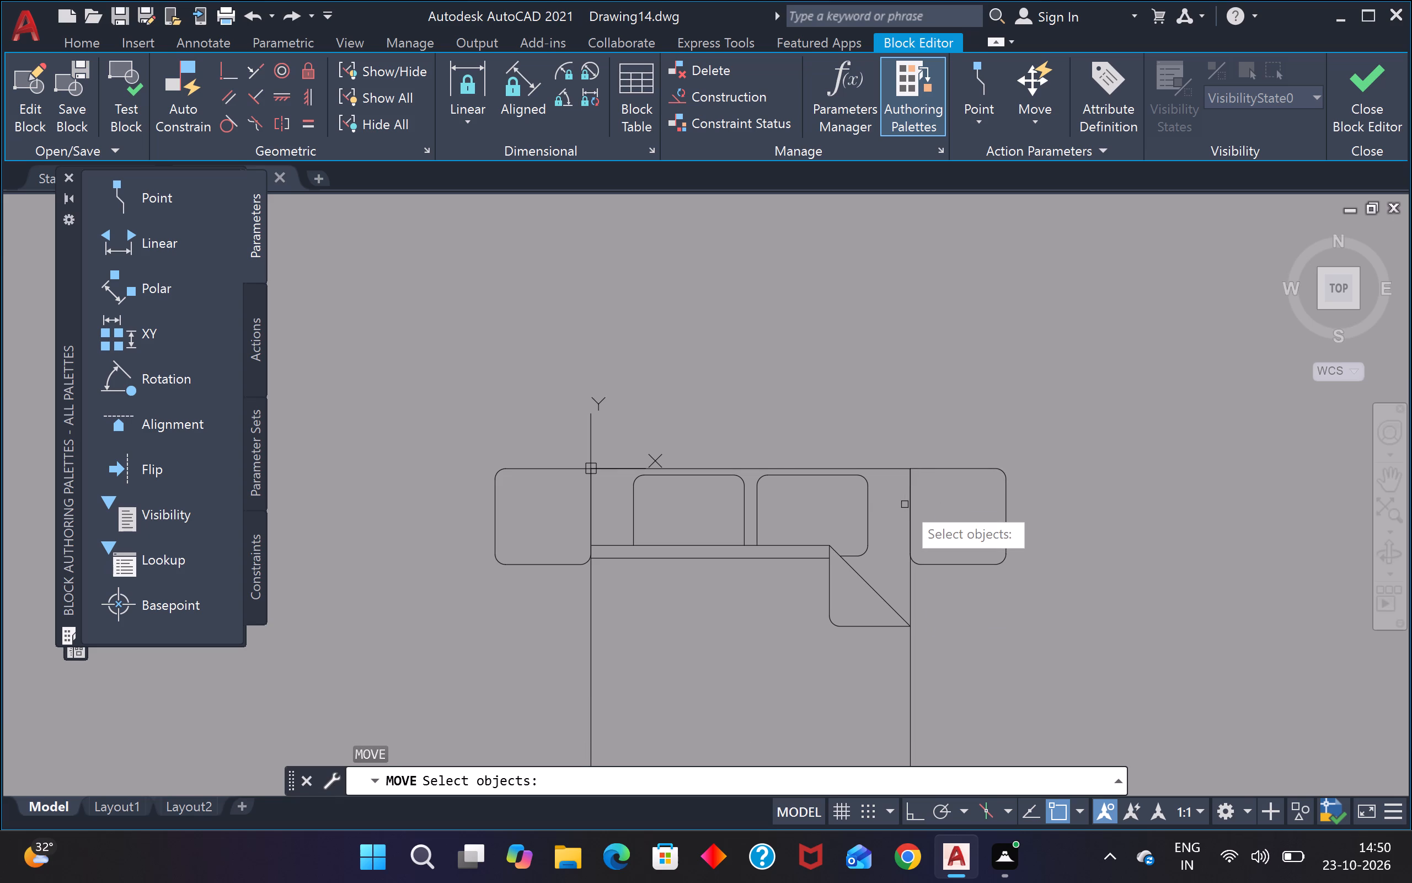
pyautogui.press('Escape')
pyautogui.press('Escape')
# Close the Block Editor and save the changes to the Bed - Queen block.
pyautogui.scroll(-3, 912, 498)
pyautogui.scroll(2, 901, 506)
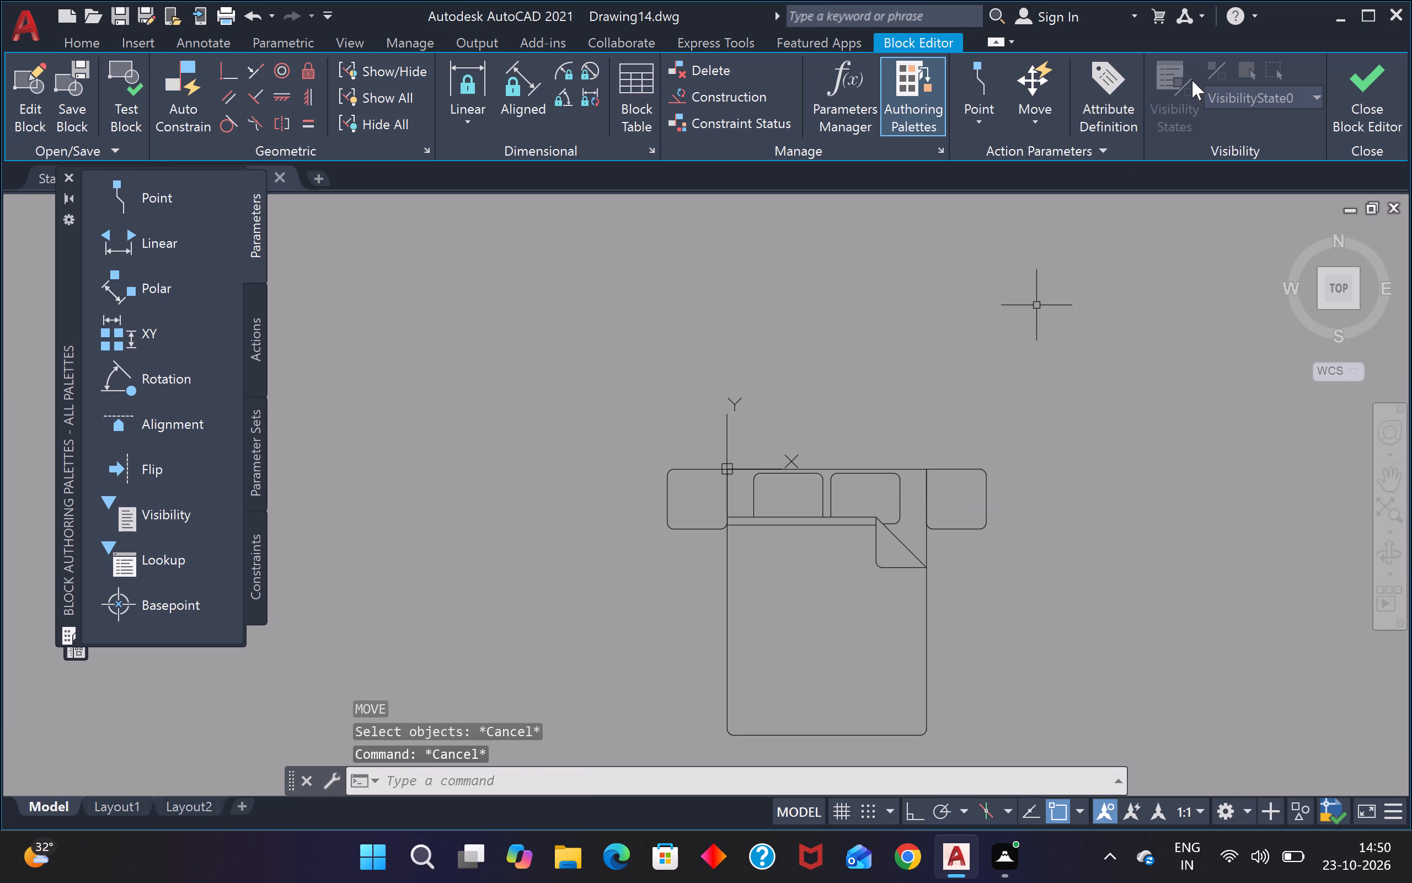
pyautogui.click(1384, 94)
pyautogui.click(752, 379)
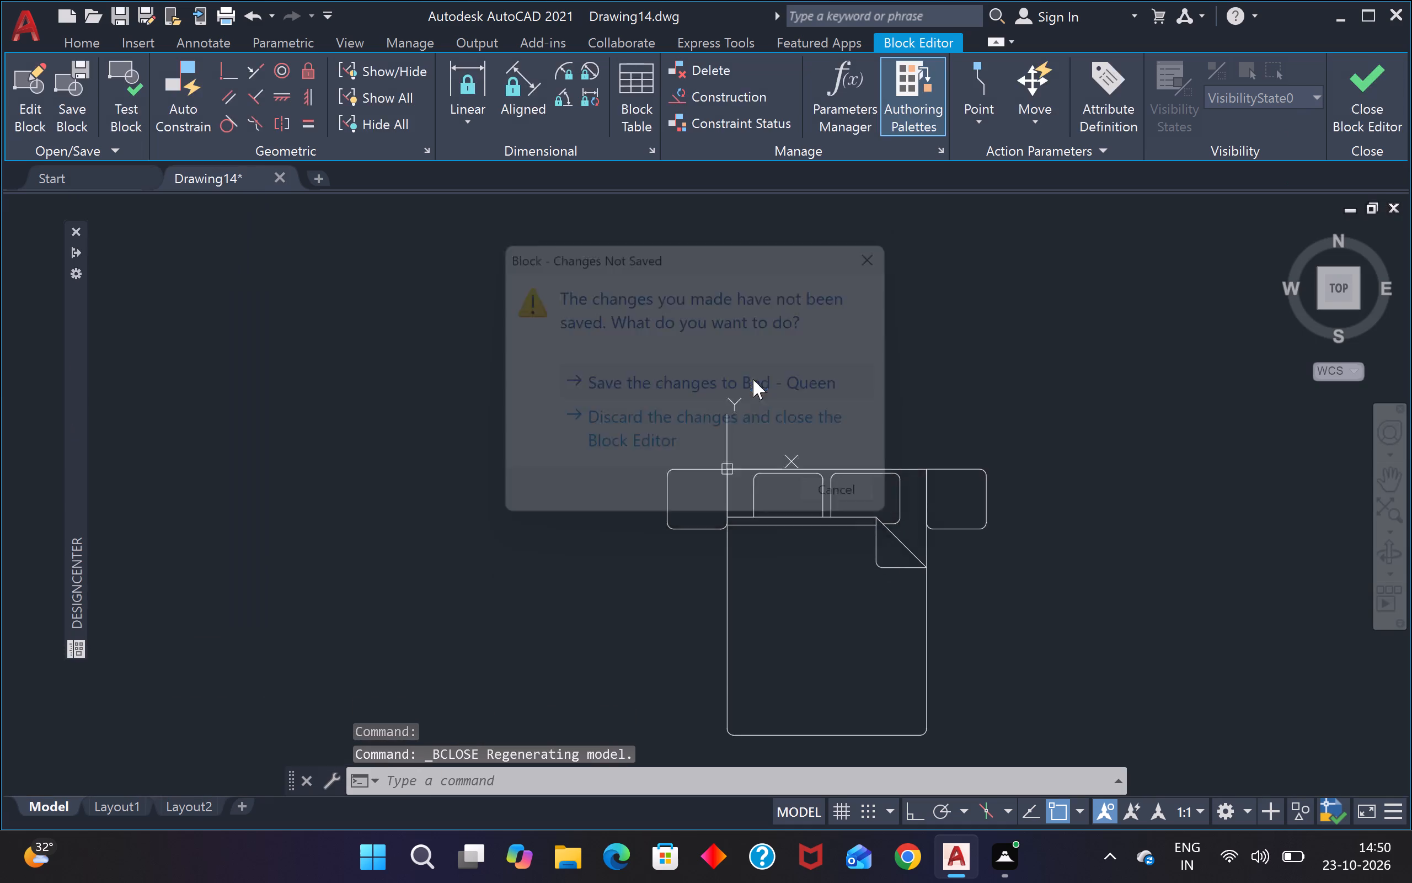
# Rotate the queen bed block 90° counterclockwise about the outer top corner of its left bedside table.
pyautogui.scroll(-4, 809, 405)
pyautogui.scroll(3, 824, 414)
pyautogui.moveTo(1018, 270); pyautogui.dragTo(1013, 273)
pyautogui.click(780, 337)
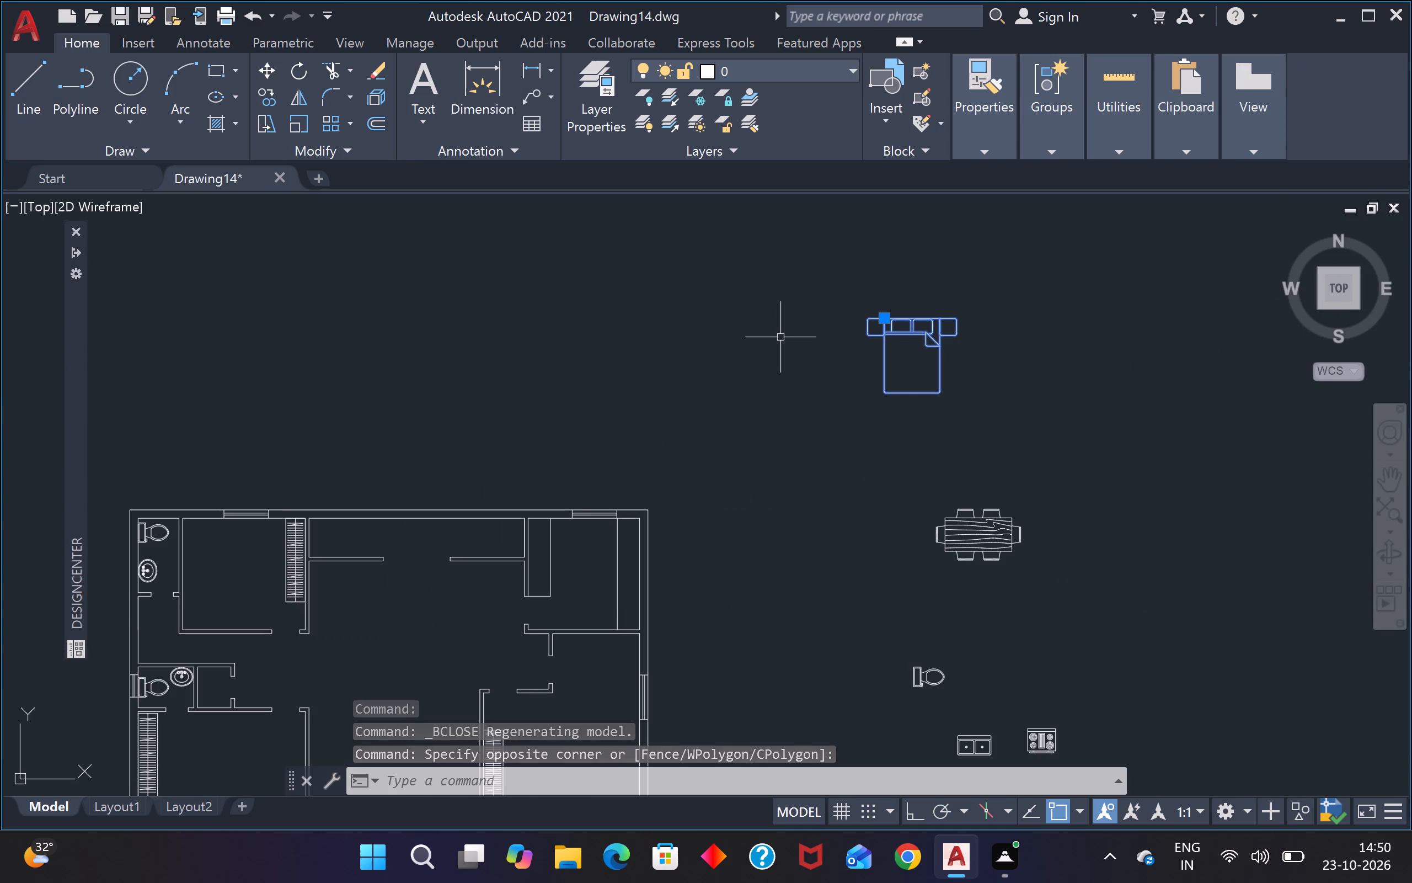
pyautogui.write('ro')
pyautogui.press('Return')
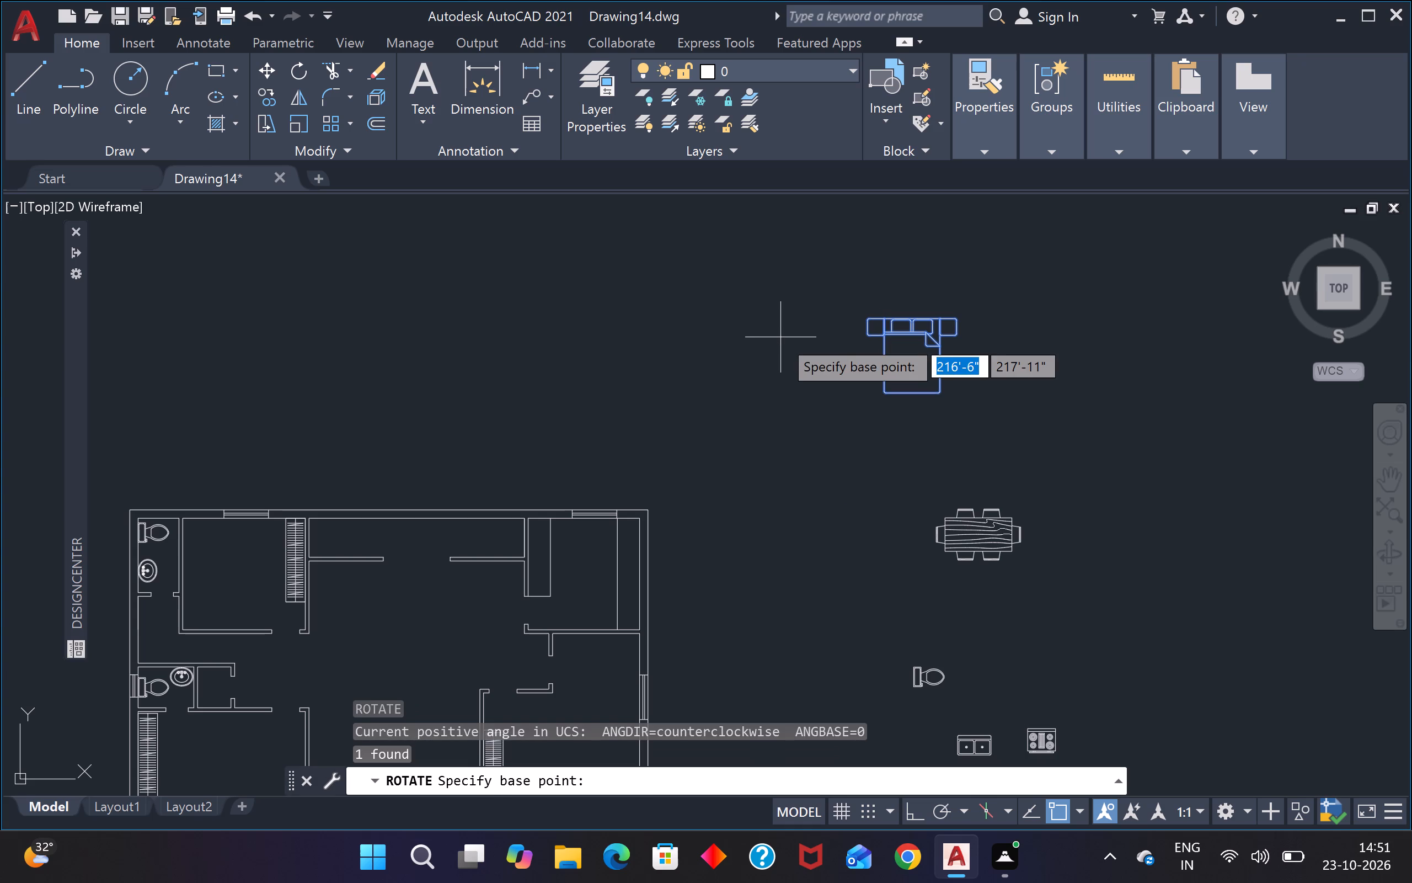
pyautogui.scroll(3, 831, 328)
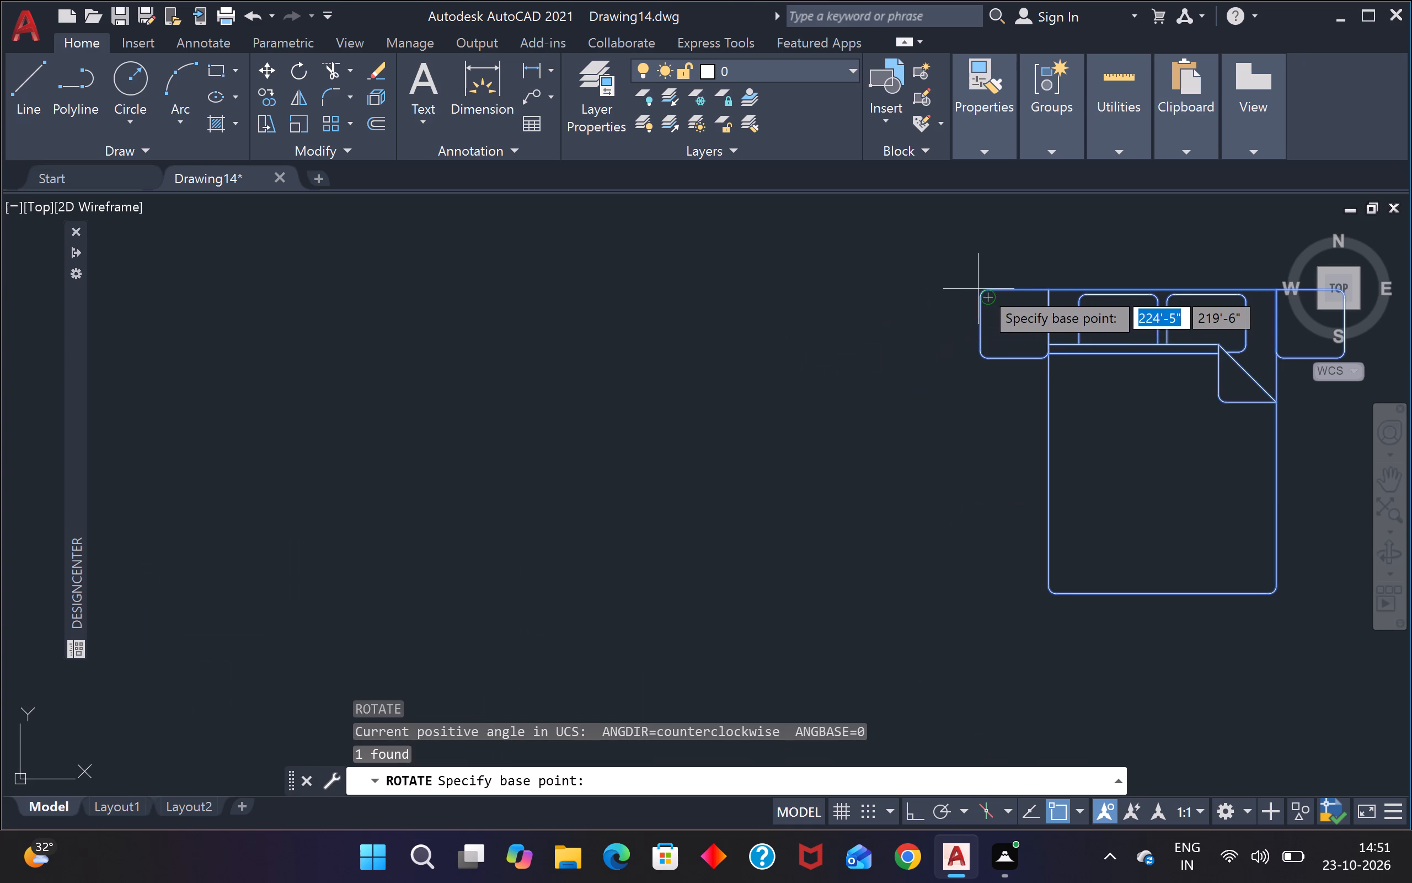
pyautogui.click(983, 289)
pyautogui.scroll(-3, 895, 528)
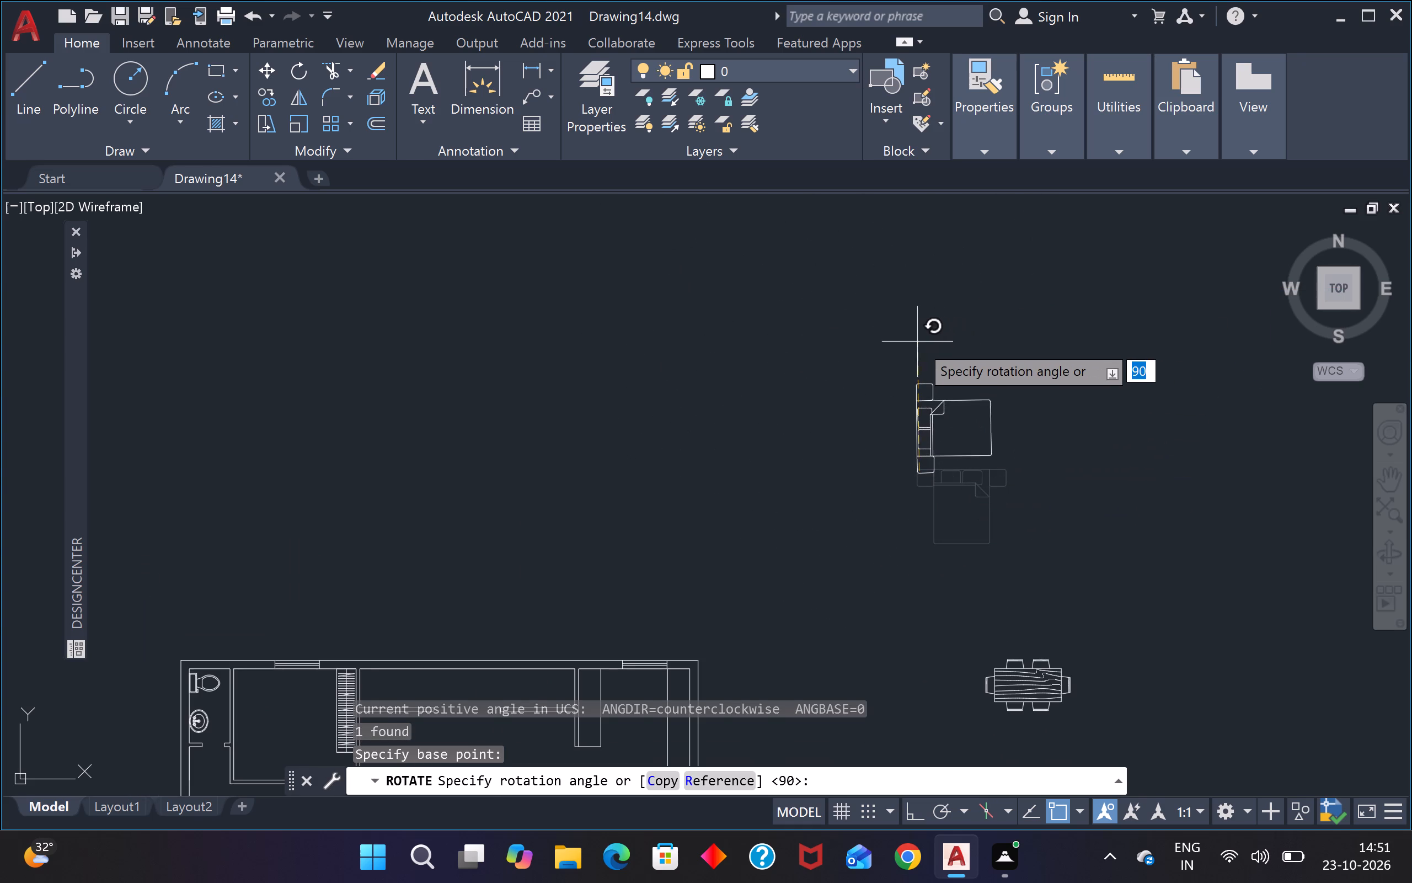
pyautogui.press('F8')
pyautogui.click(922, 310)
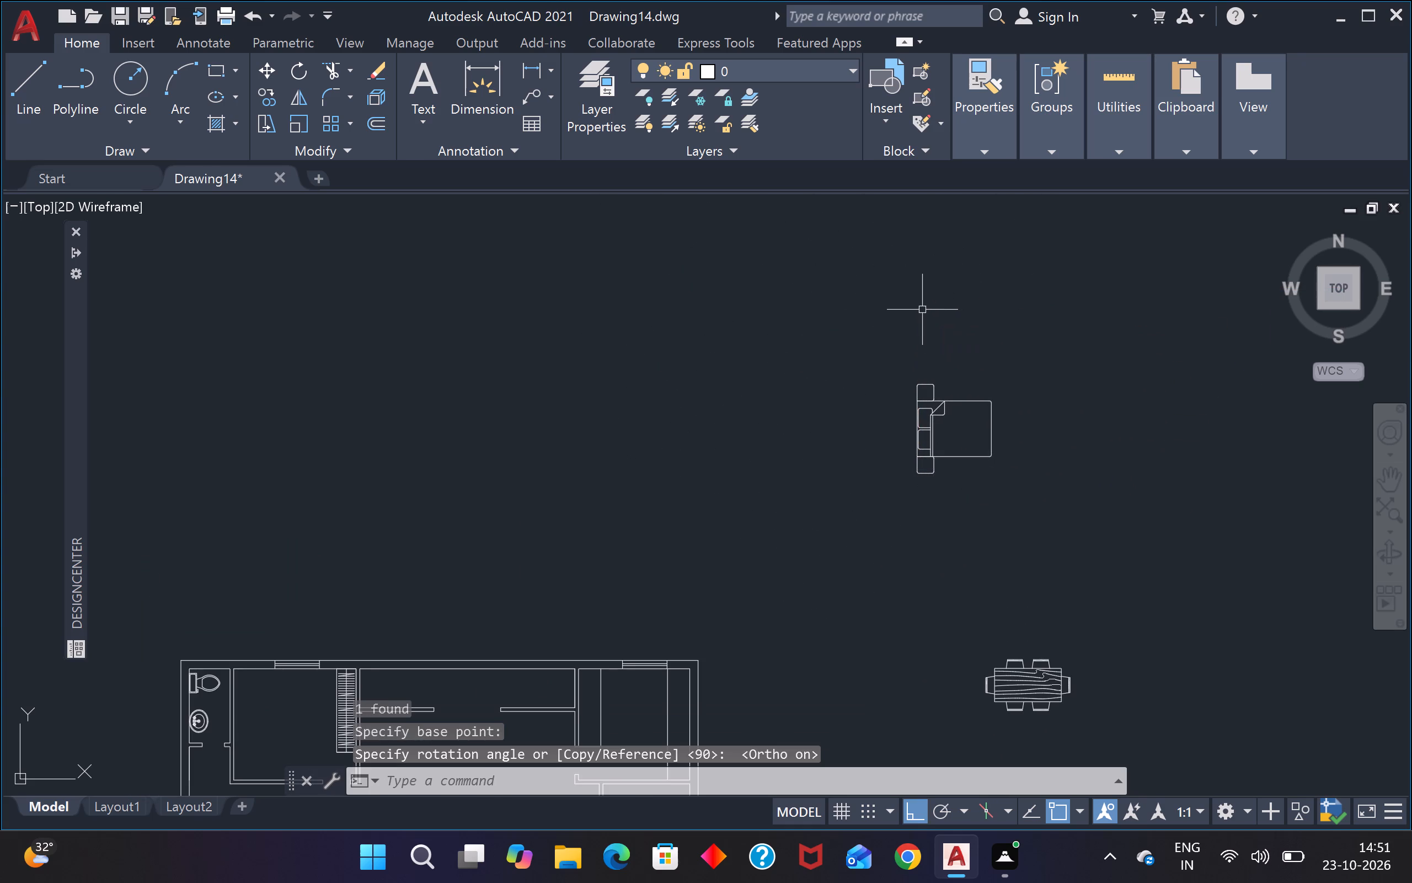
pyautogui.press('Escape')
# Move the rotated queen bed block into the plan's upper-left bedroom, with its headboard against the wall shared with the bathroom.
pyautogui.click(936, 325)
pyautogui.click(879, 558)
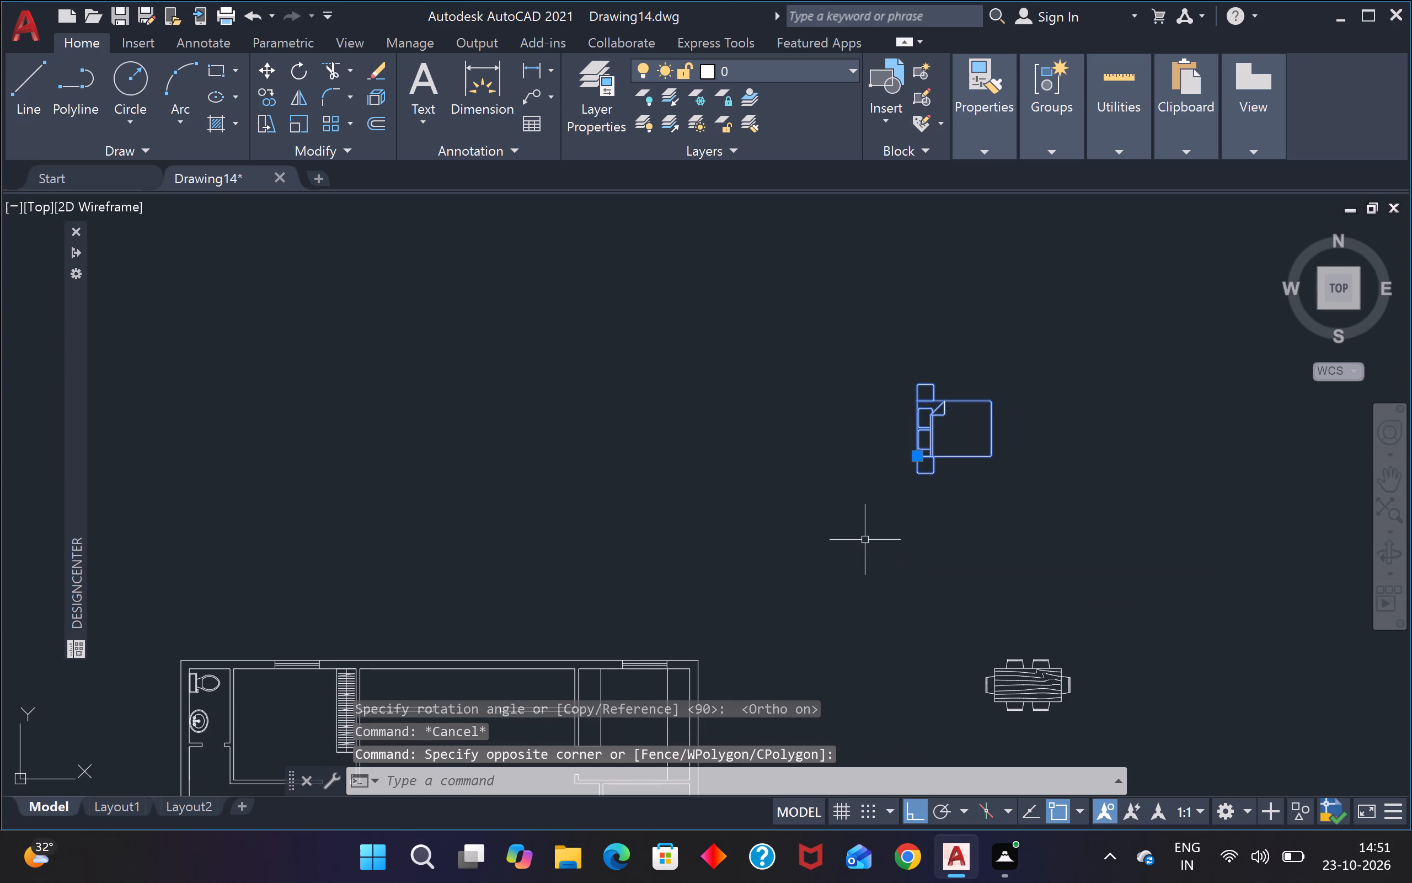
pyautogui.write('m')
pyautogui.press('space')
pyautogui.click(965, 423)
pyautogui.scroll(-3, 949, 429)
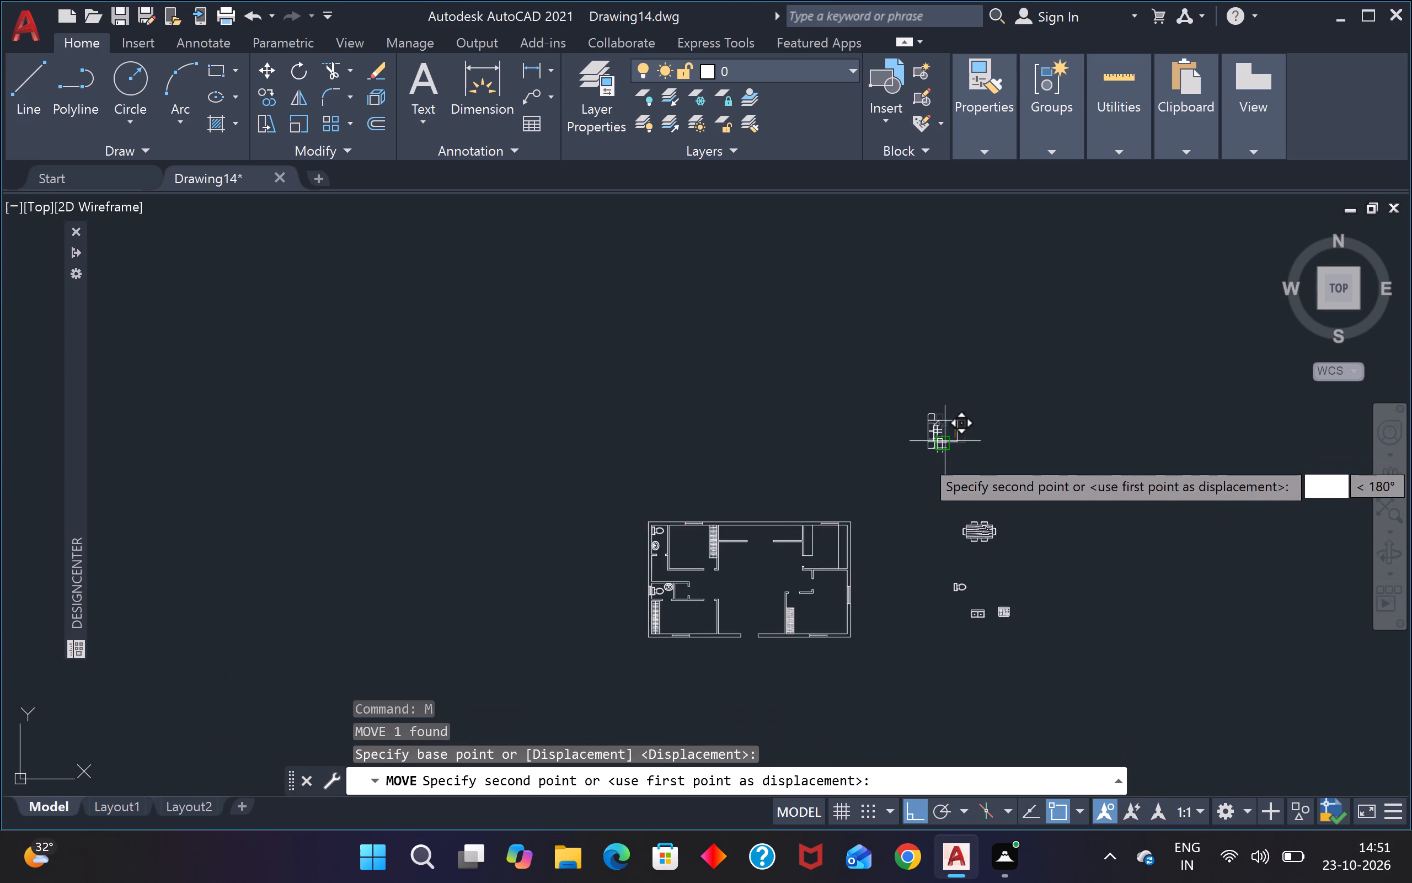
pyautogui.press('F8')
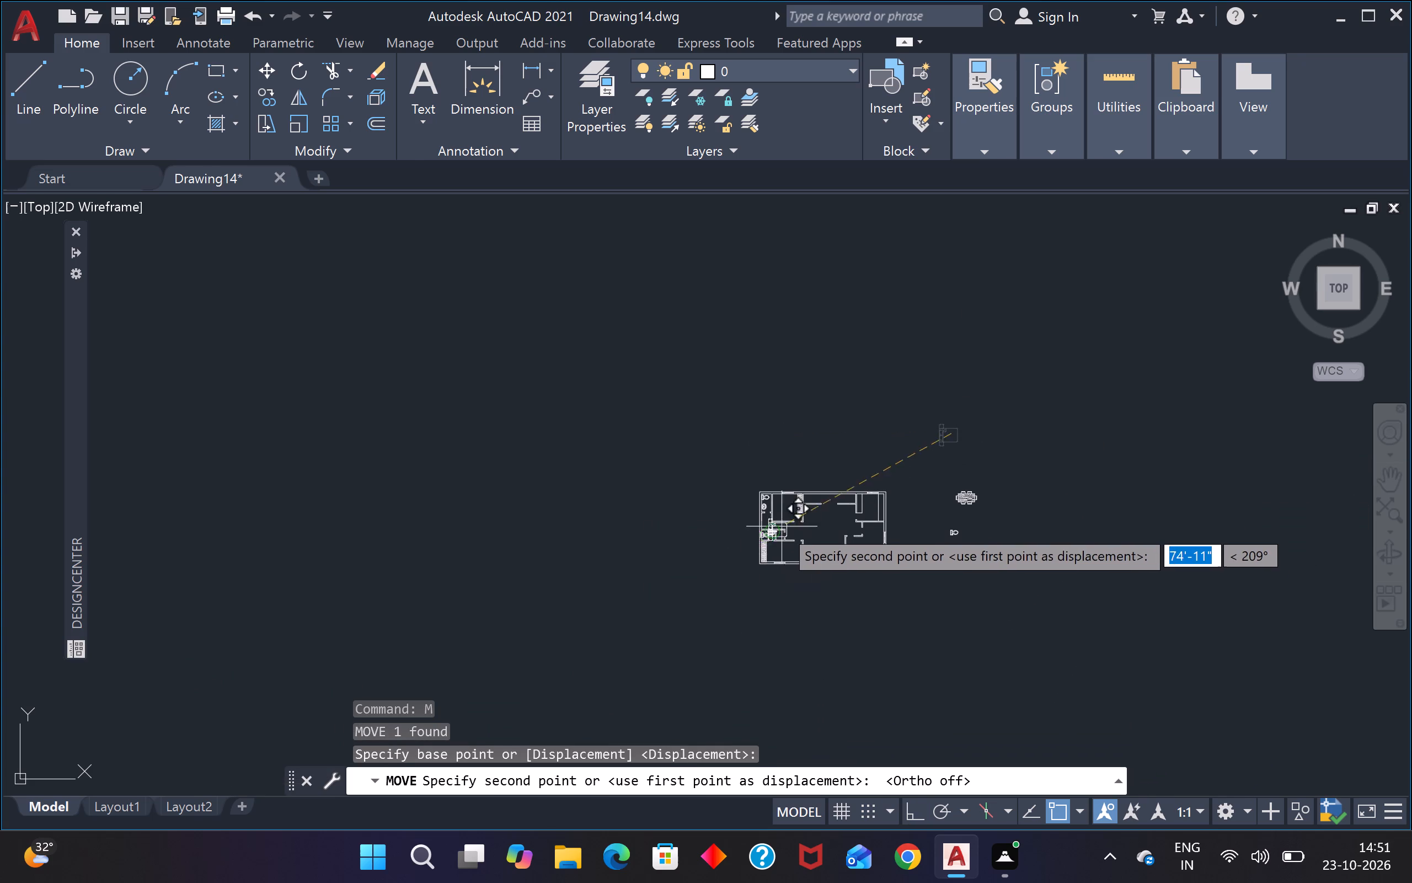
pyautogui.scroll(5, 784, 522)
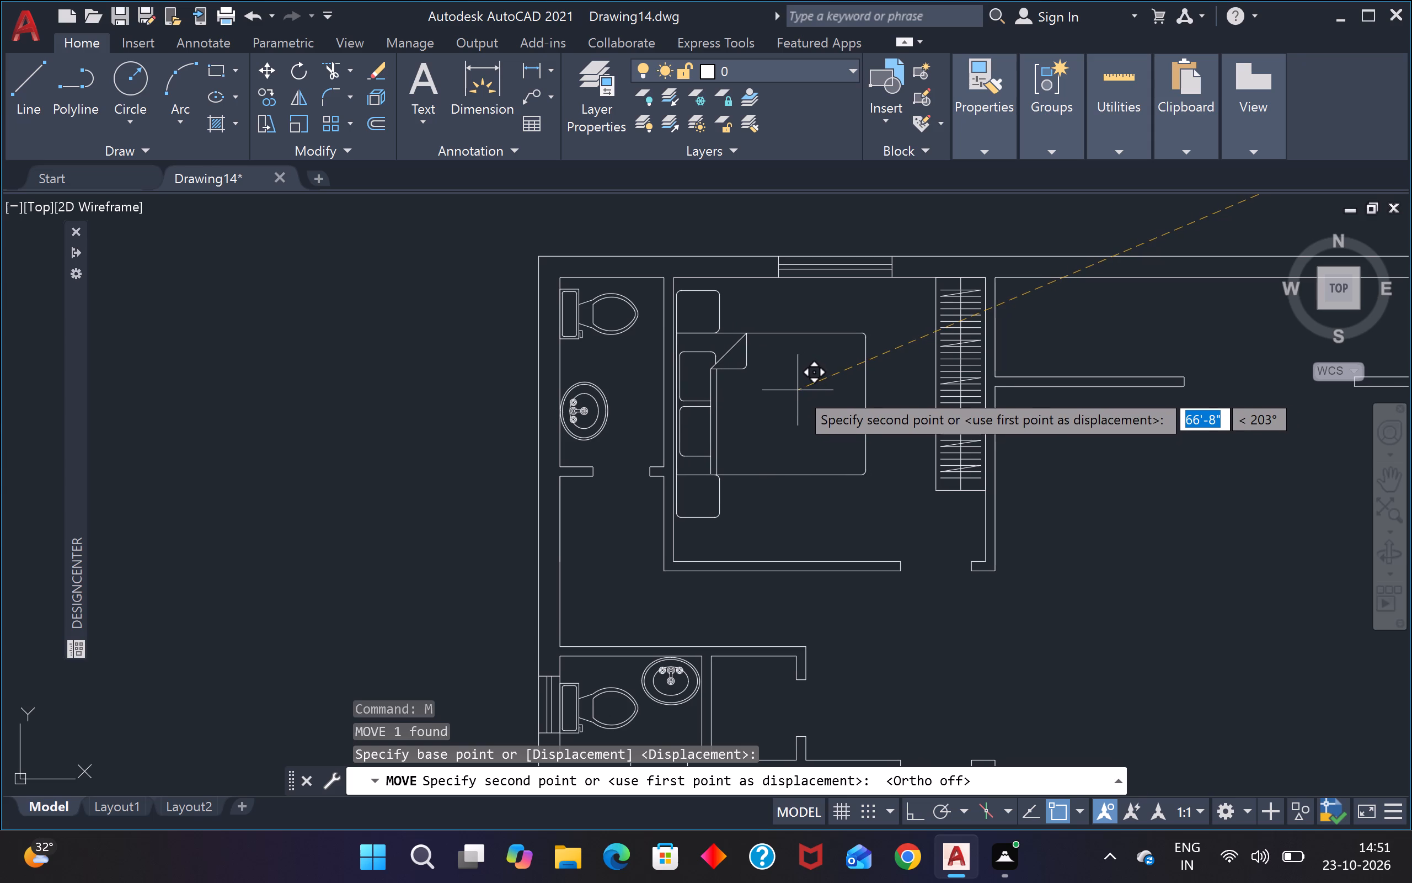
pyautogui.click(798, 391)
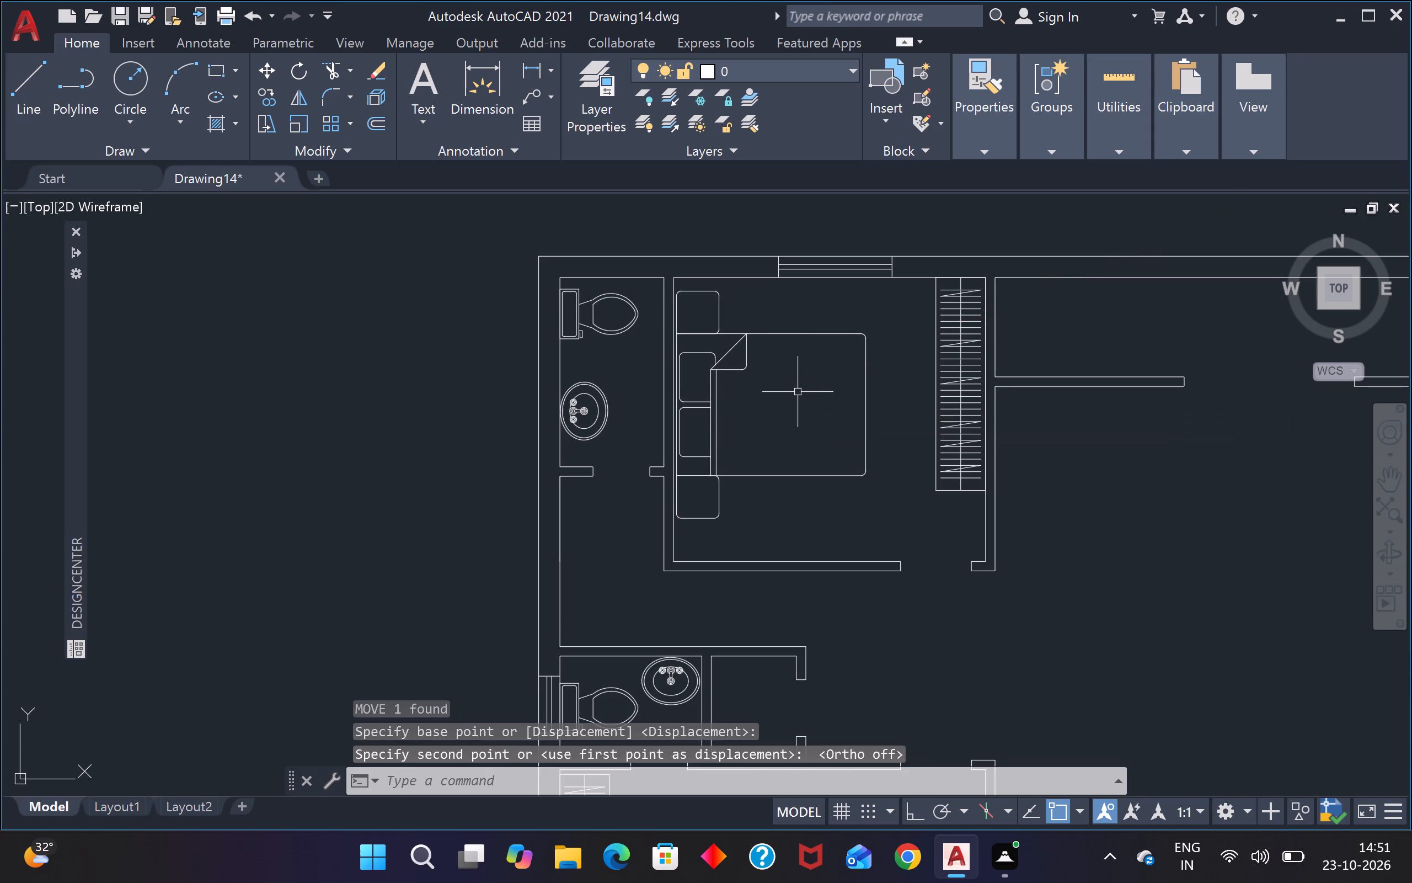
# Select the queen bed block in the upper-left bedroom.
pyautogui.scroll(-3, 798, 392)
pyautogui.scroll(2, 806, 405)
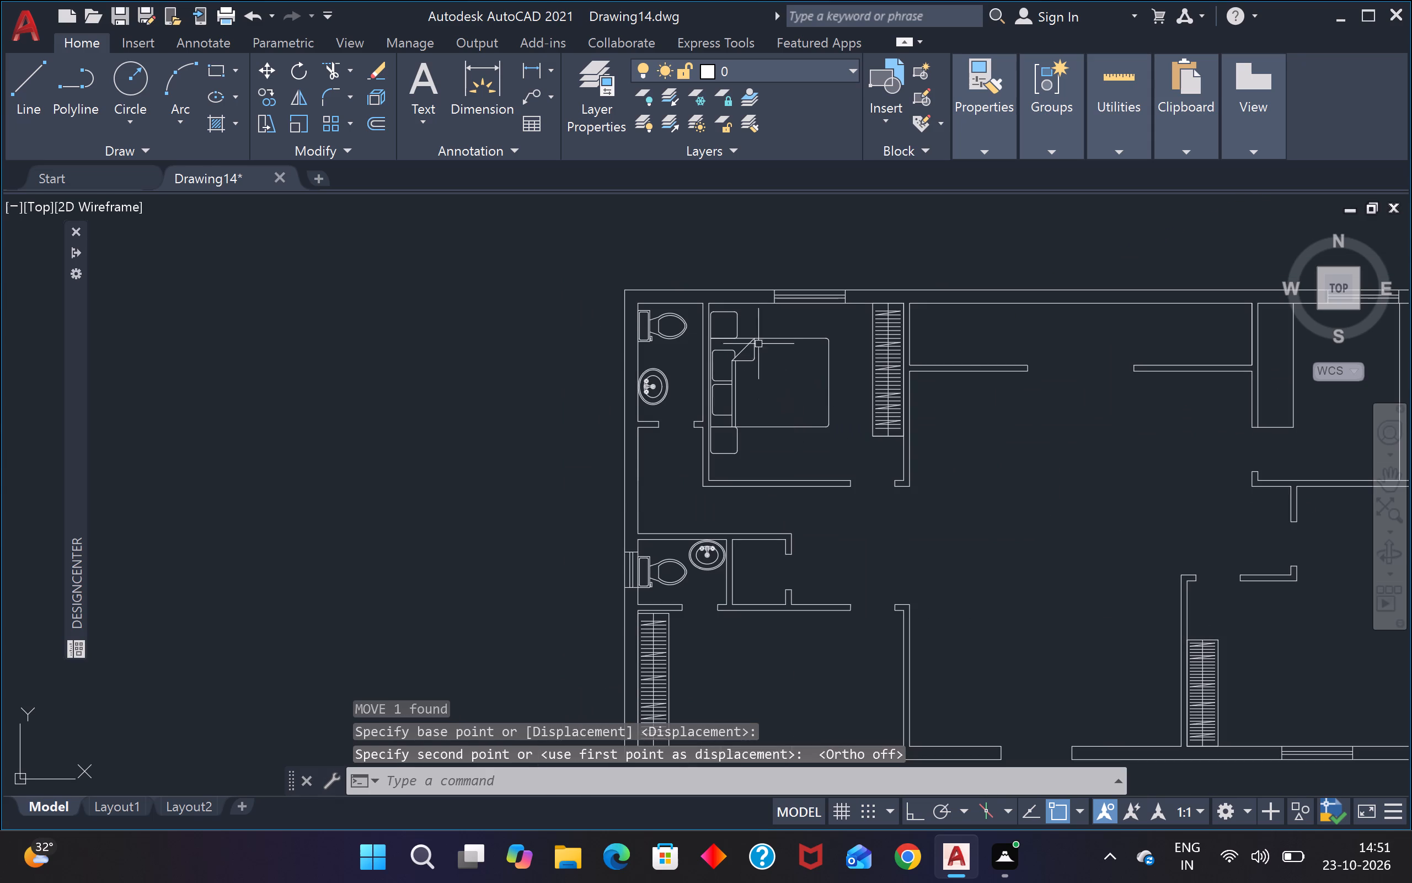
pyautogui.click(756, 317)
pyautogui.click(730, 419)
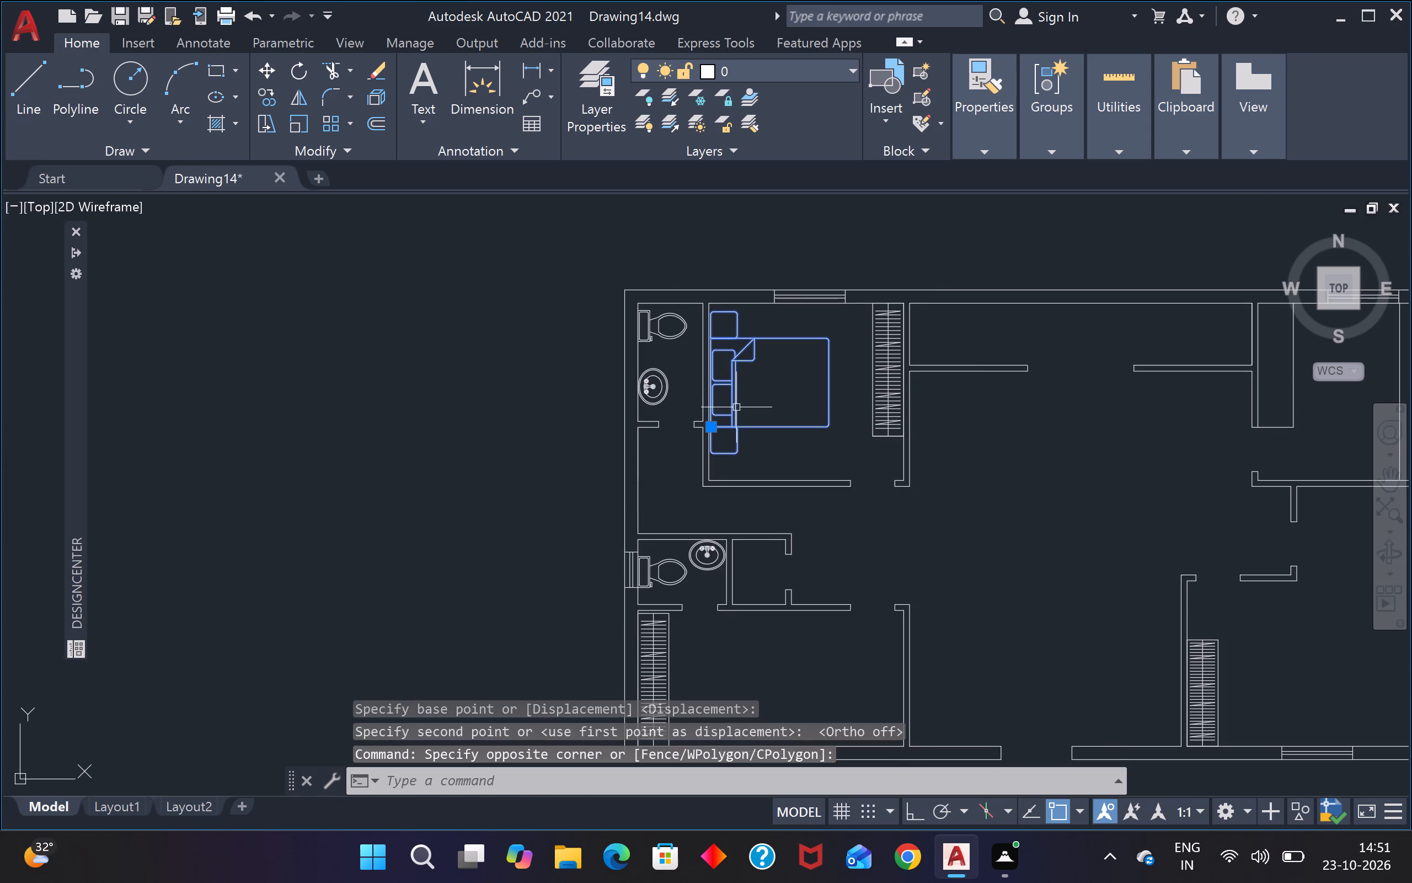
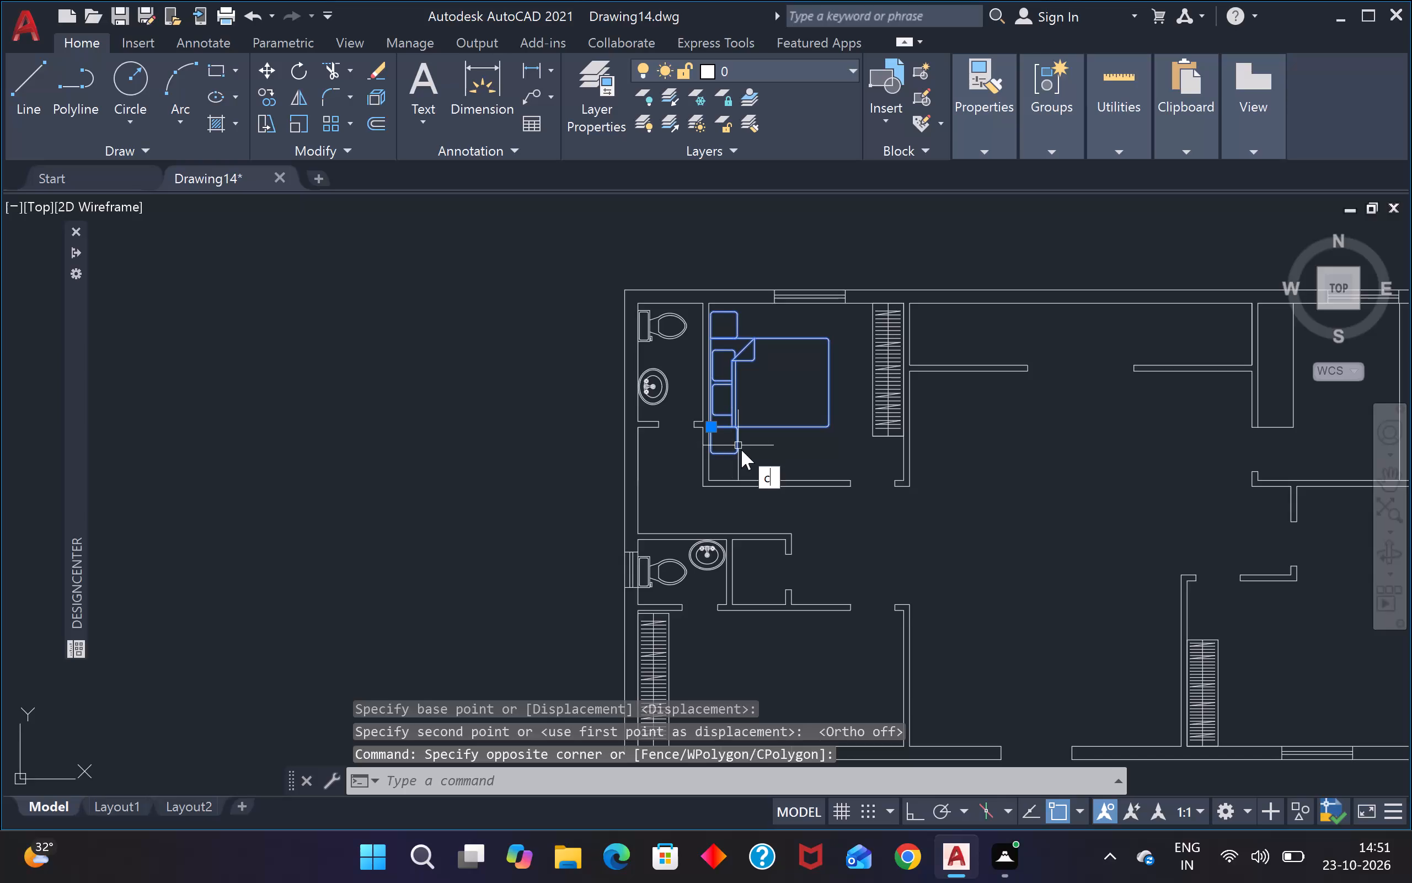
# Copy the upper-left bedroom's bed into the empty space outside the floor plan's lower-left corner, about 36 feet away.
pyautogui.press('o')
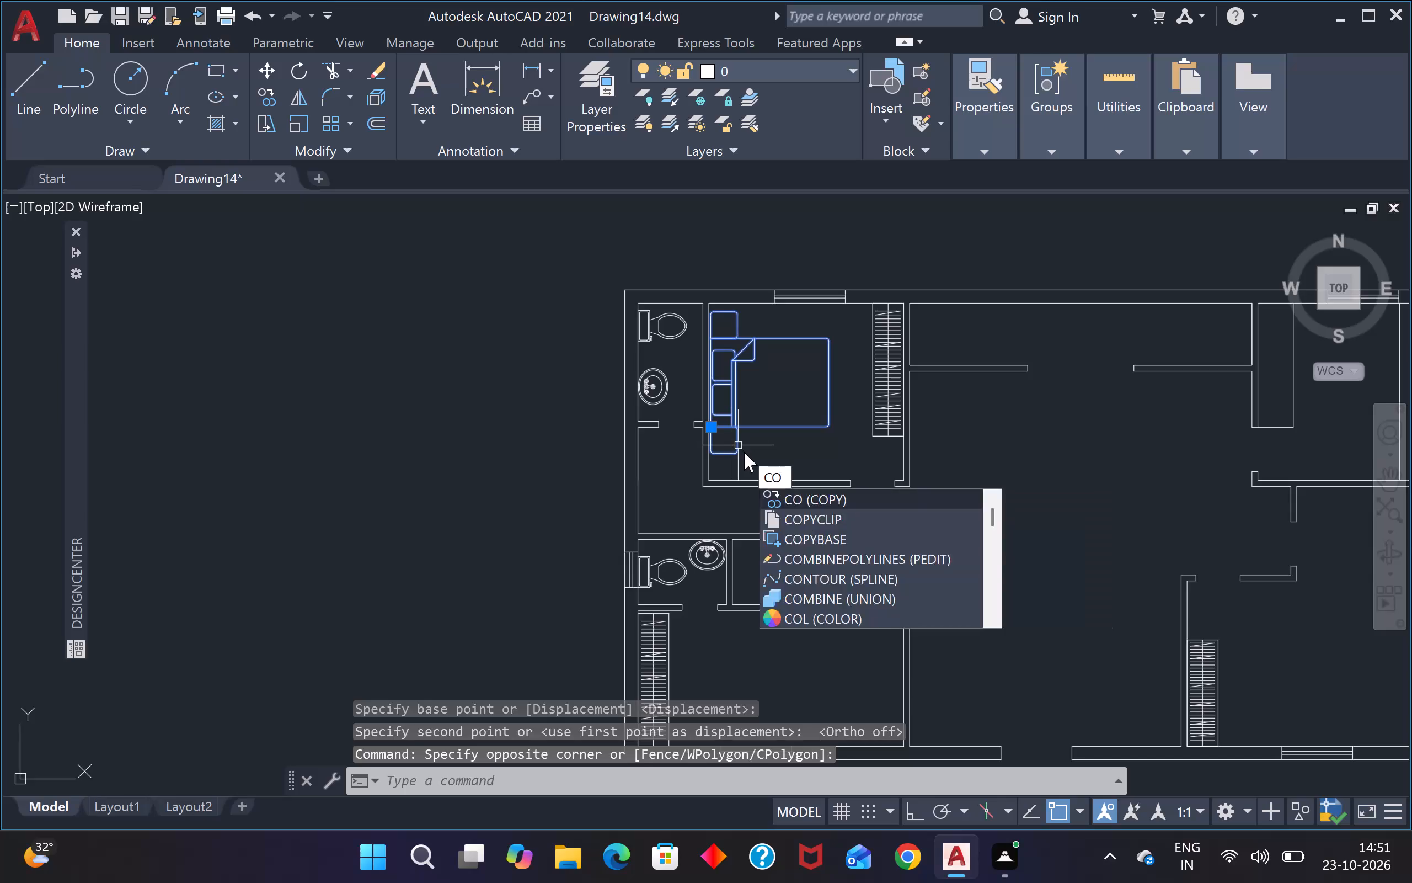
pyautogui.press('Return')
pyautogui.click(775, 393)
pyautogui.scroll(-3, 772, 400)
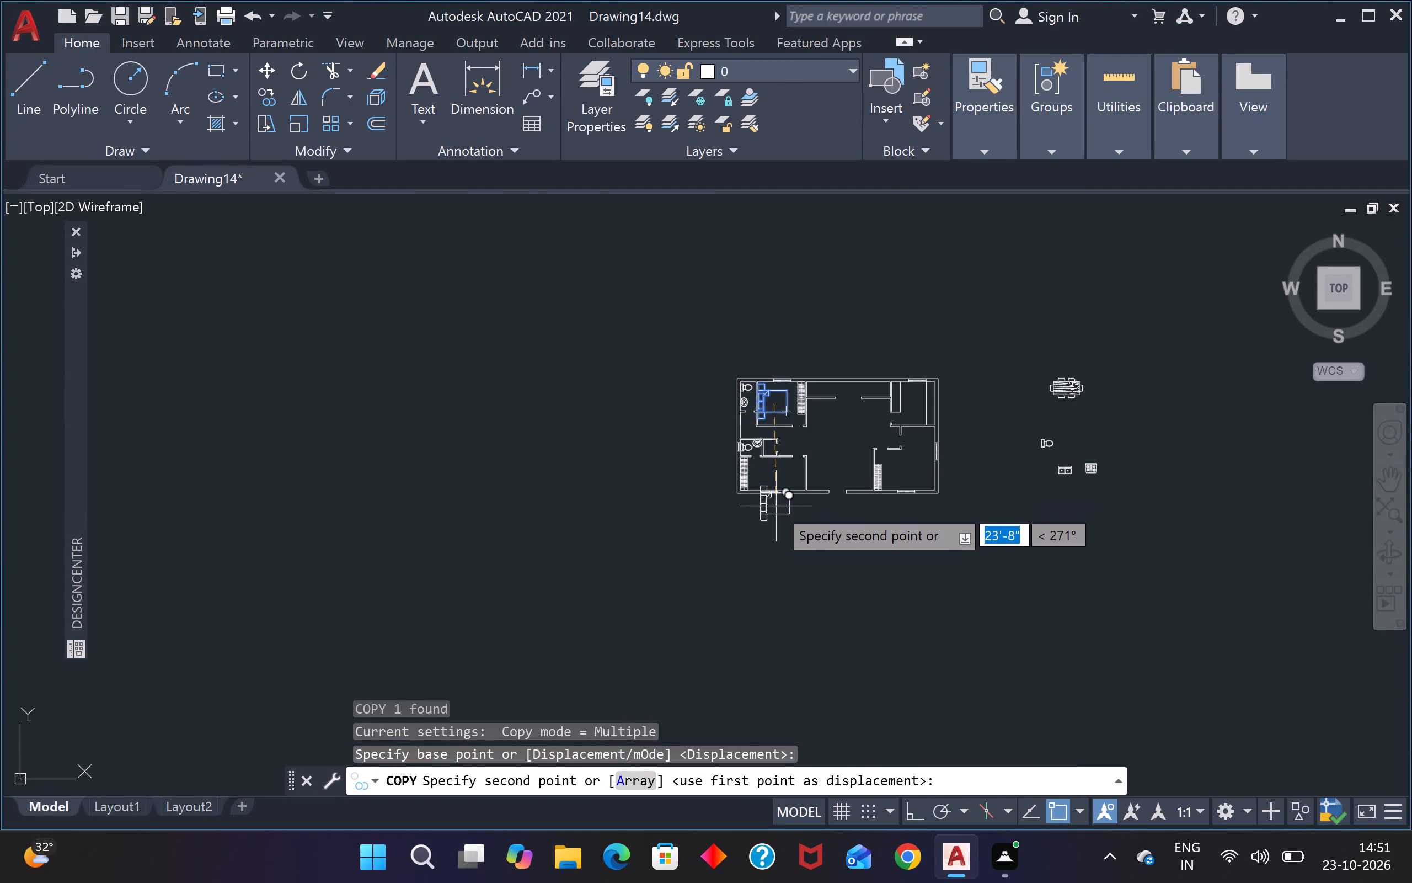
pyautogui.click(664, 512)
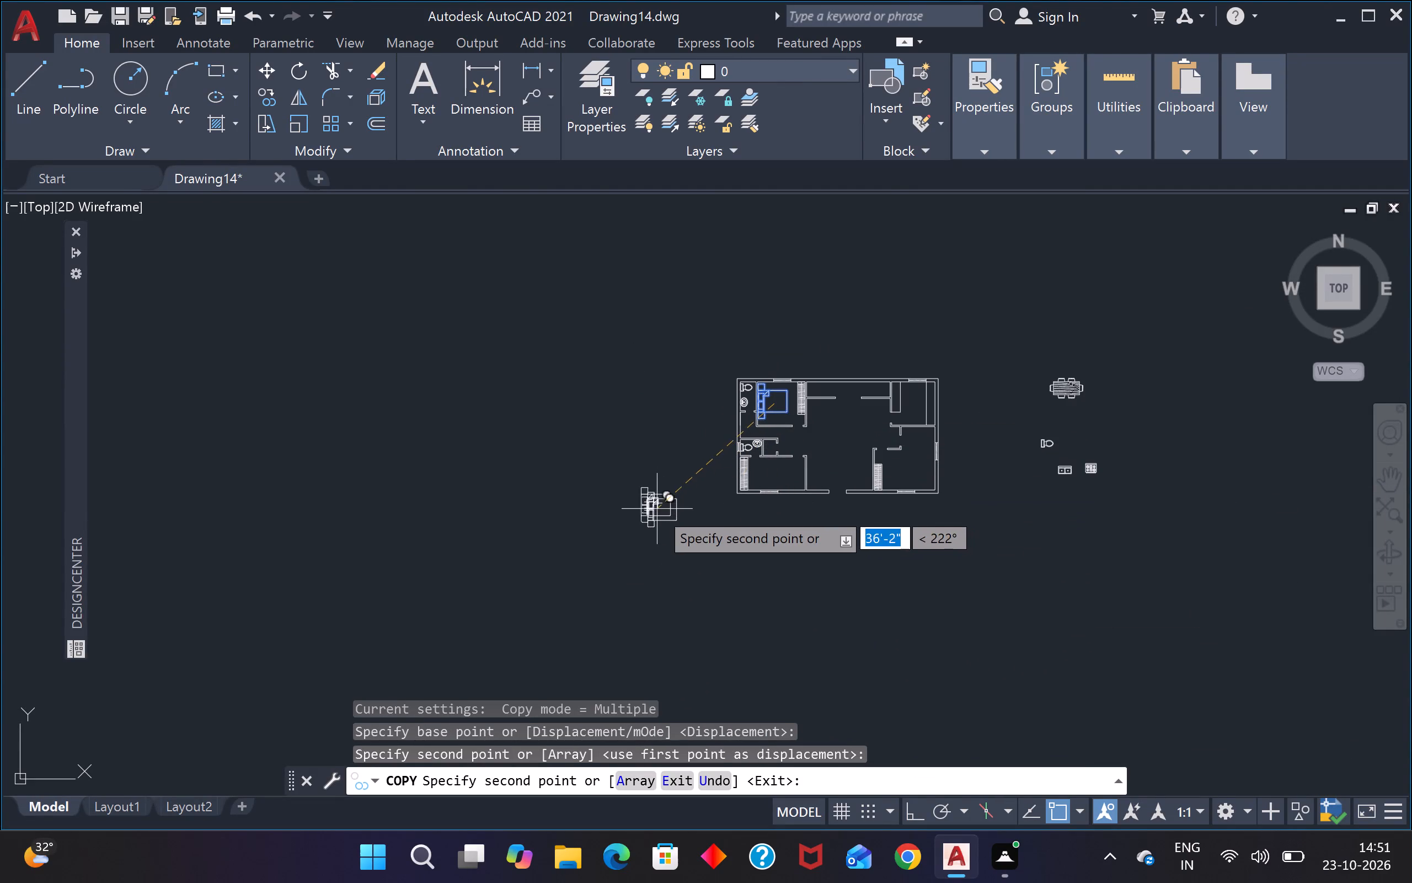
pyautogui.press('Escape')
# Rotate the outside bed copy 90° counterclockwise with Ortho on, so its headboard faces down.
pyautogui.click(657, 472)
pyautogui.click(614, 555)
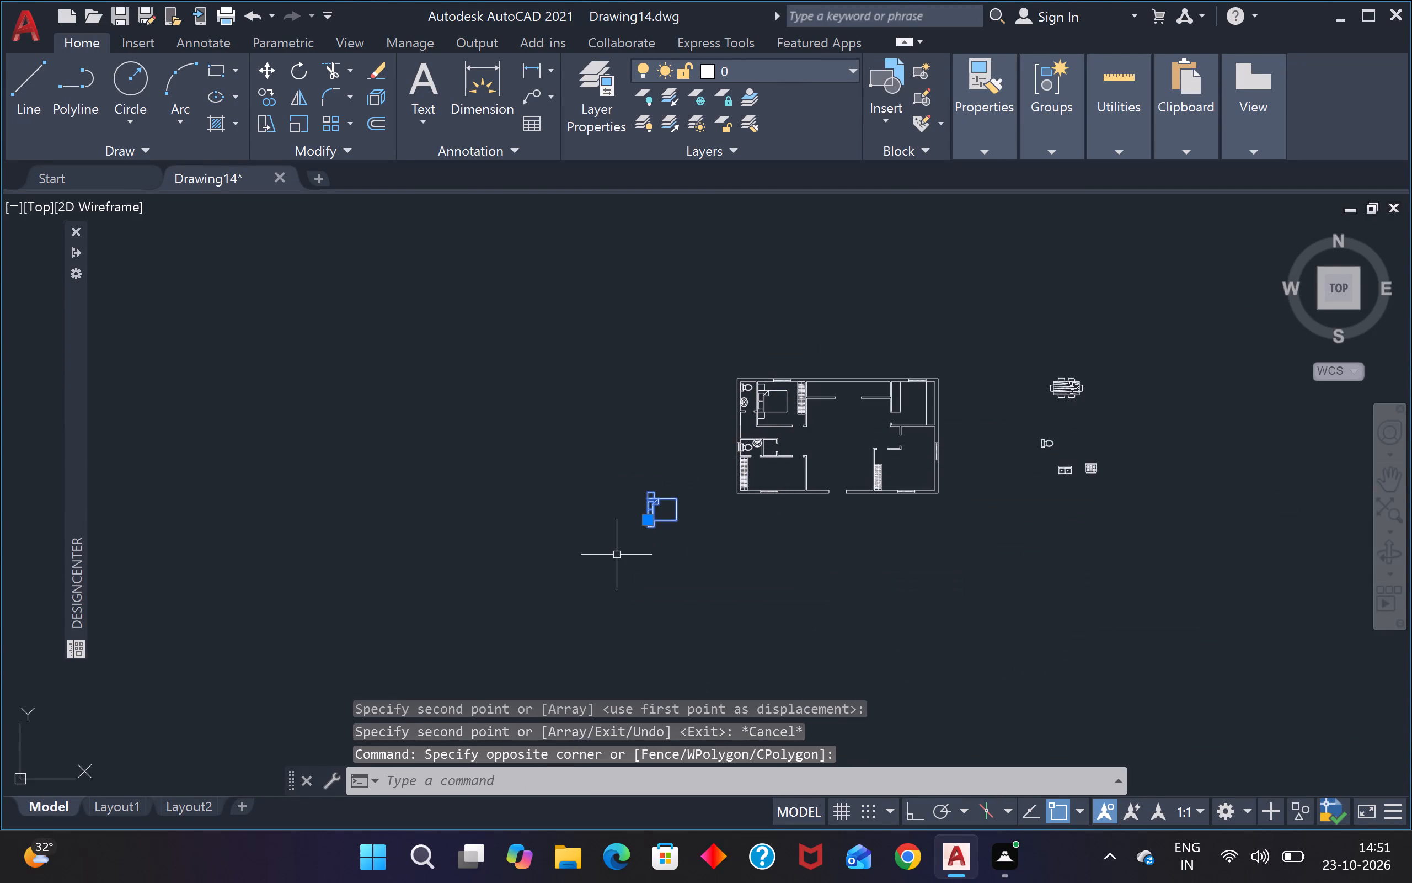
pyautogui.press('r')
pyautogui.press('o')
pyautogui.press('Return')
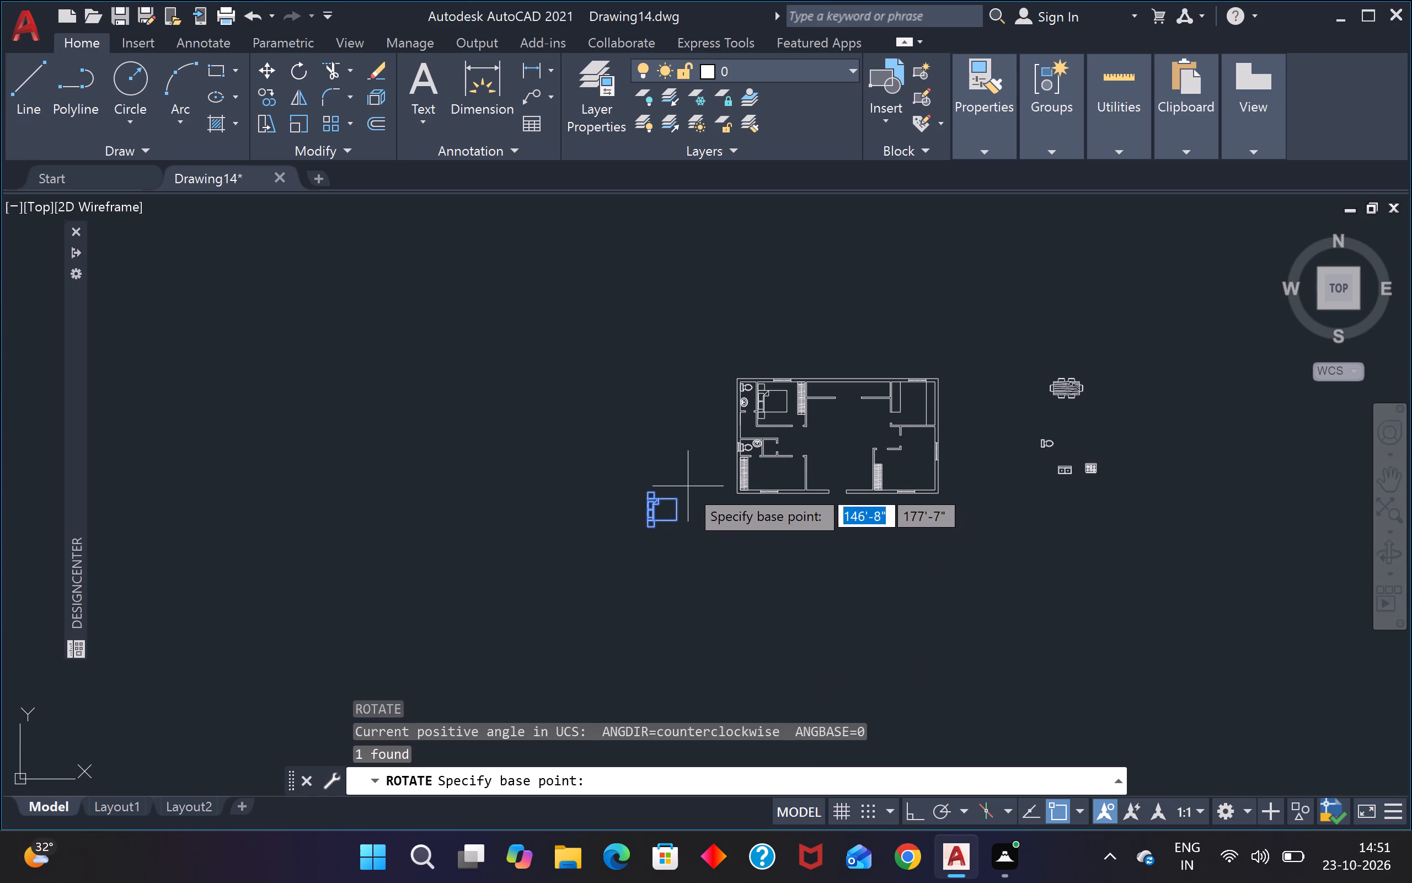
pyautogui.click(675, 498)
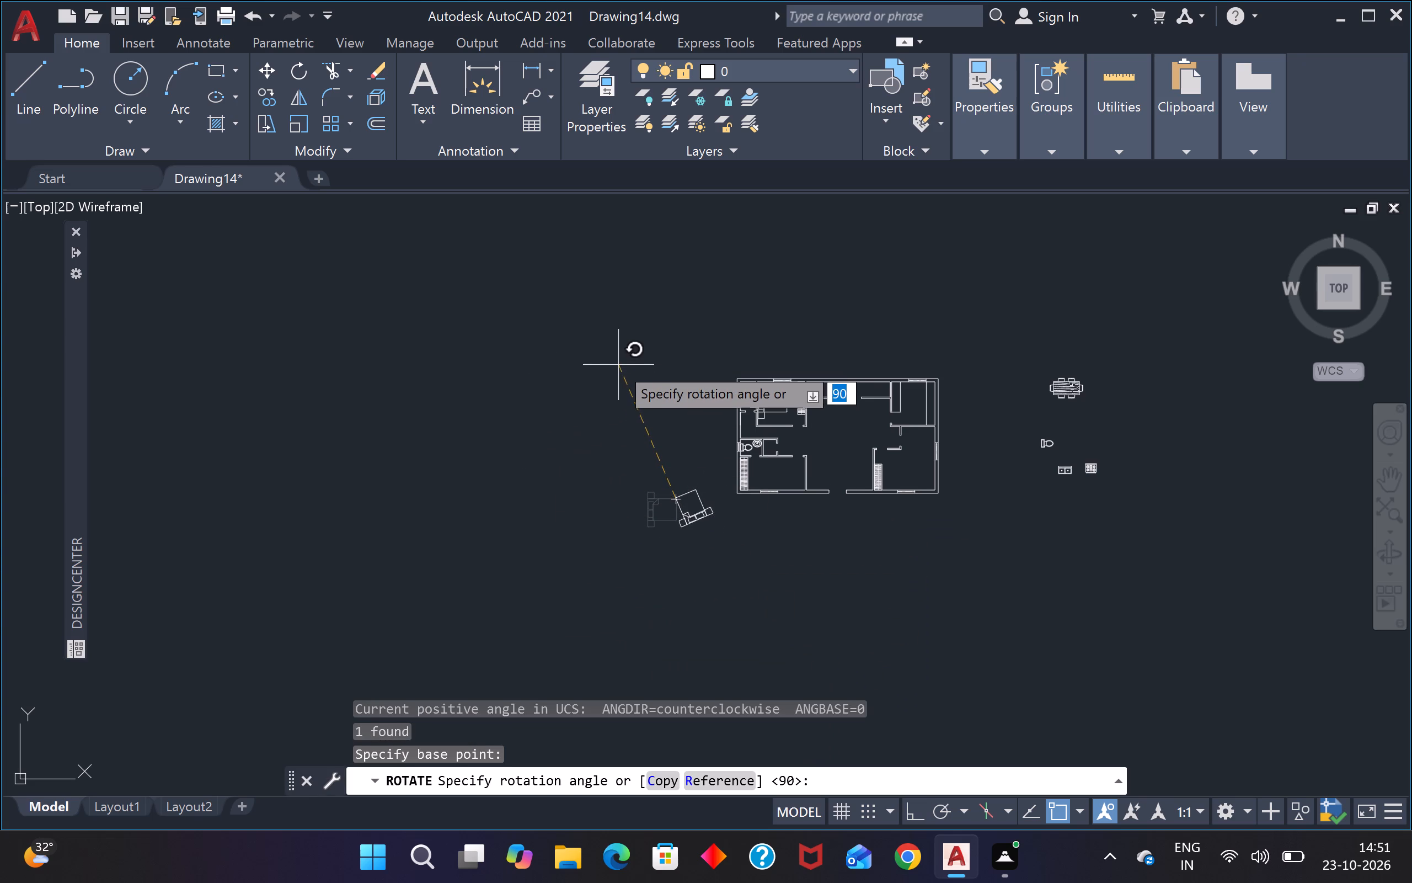
pyautogui.press('F8')
pyautogui.click(628, 366)
# Copy the rotated bed into the lower-left bedroom, with its headboard along the bottom window wall beside the wardrobe.
pyautogui.scroll(3, 695, 542)
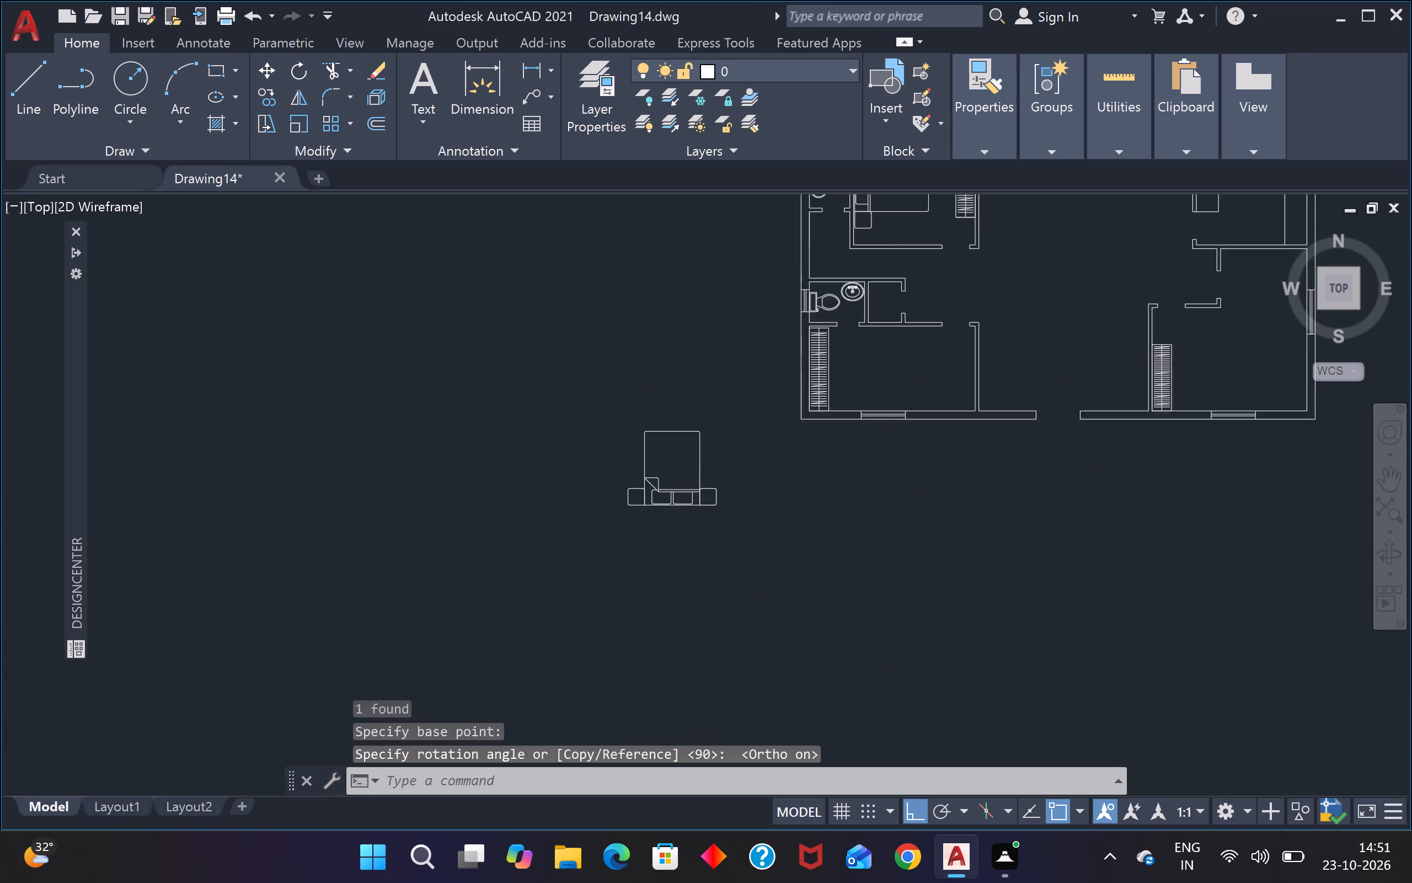
pyautogui.moveTo(785, 413); pyautogui.dragTo(777, 413)
pyautogui.click(525, 492)
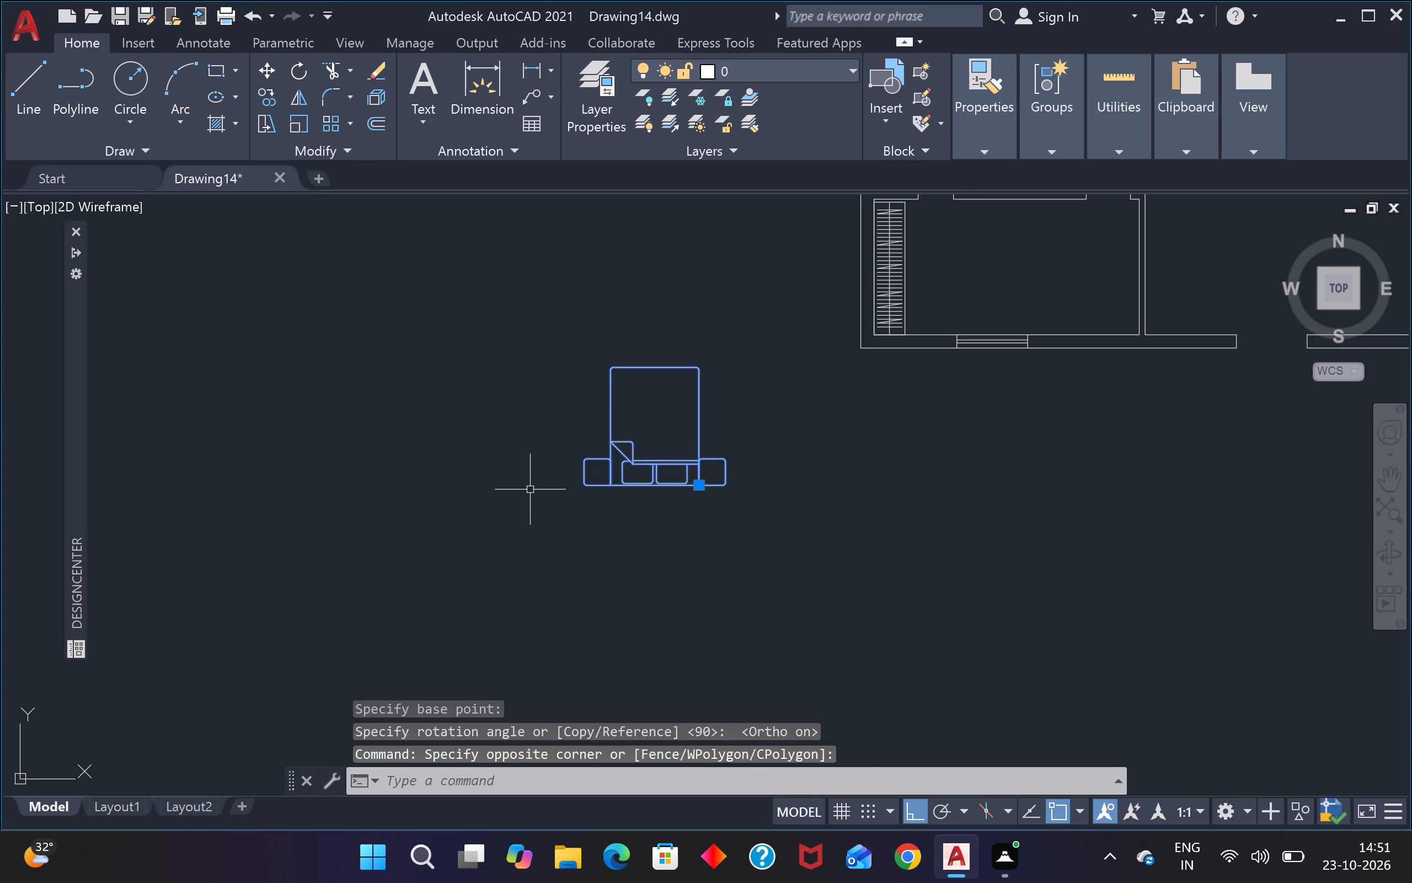
pyautogui.press('c')
pyautogui.press('o')
pyautogui.press('Return')
pyautogui.click(671, 432)
pyautogui.scroll(-3, 671, 432)
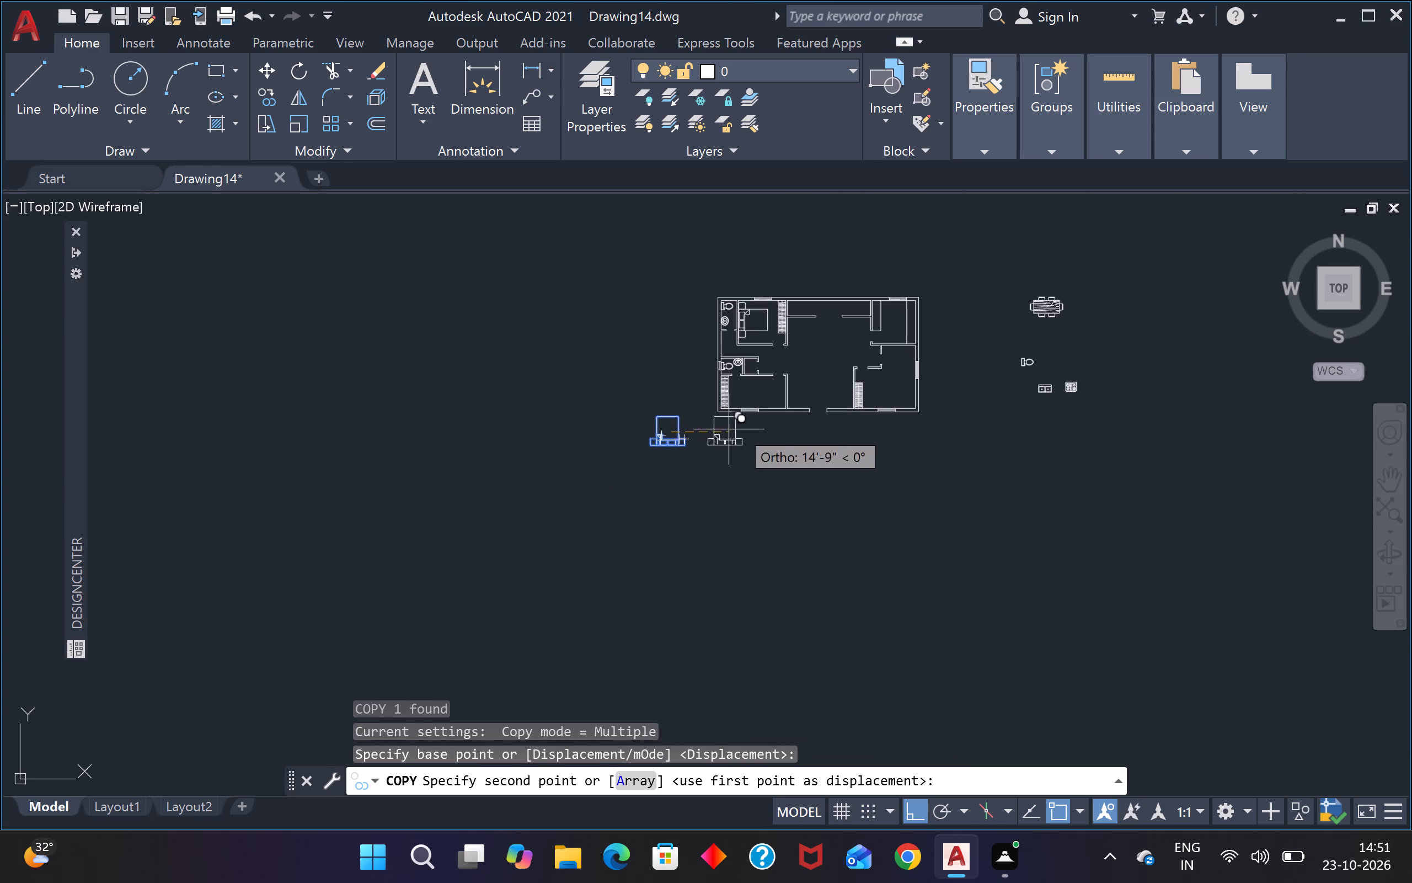
pyautogui.press('F8')
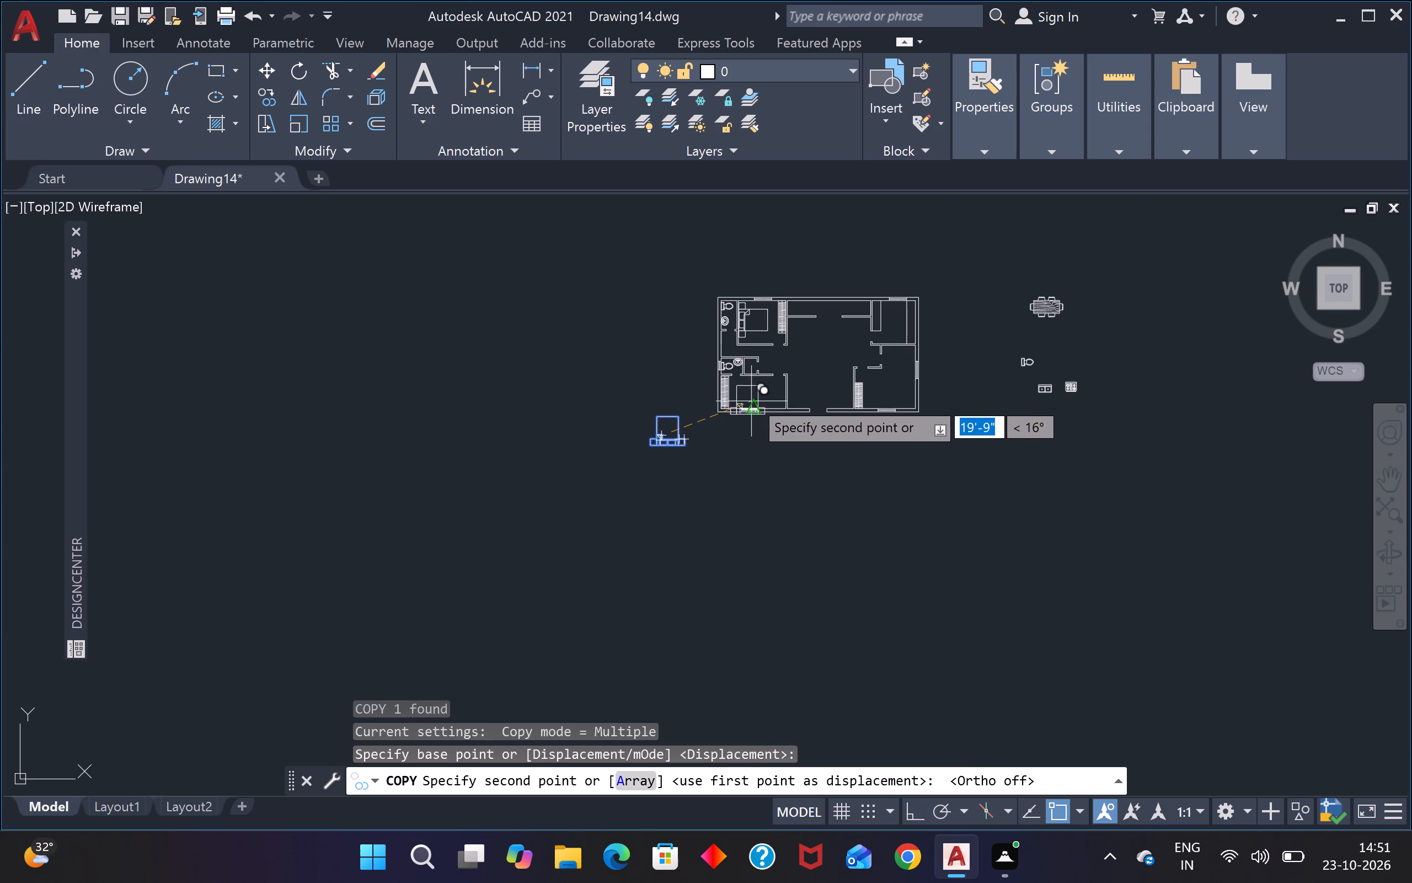
pyautogui.scroll(5, 752, 391)
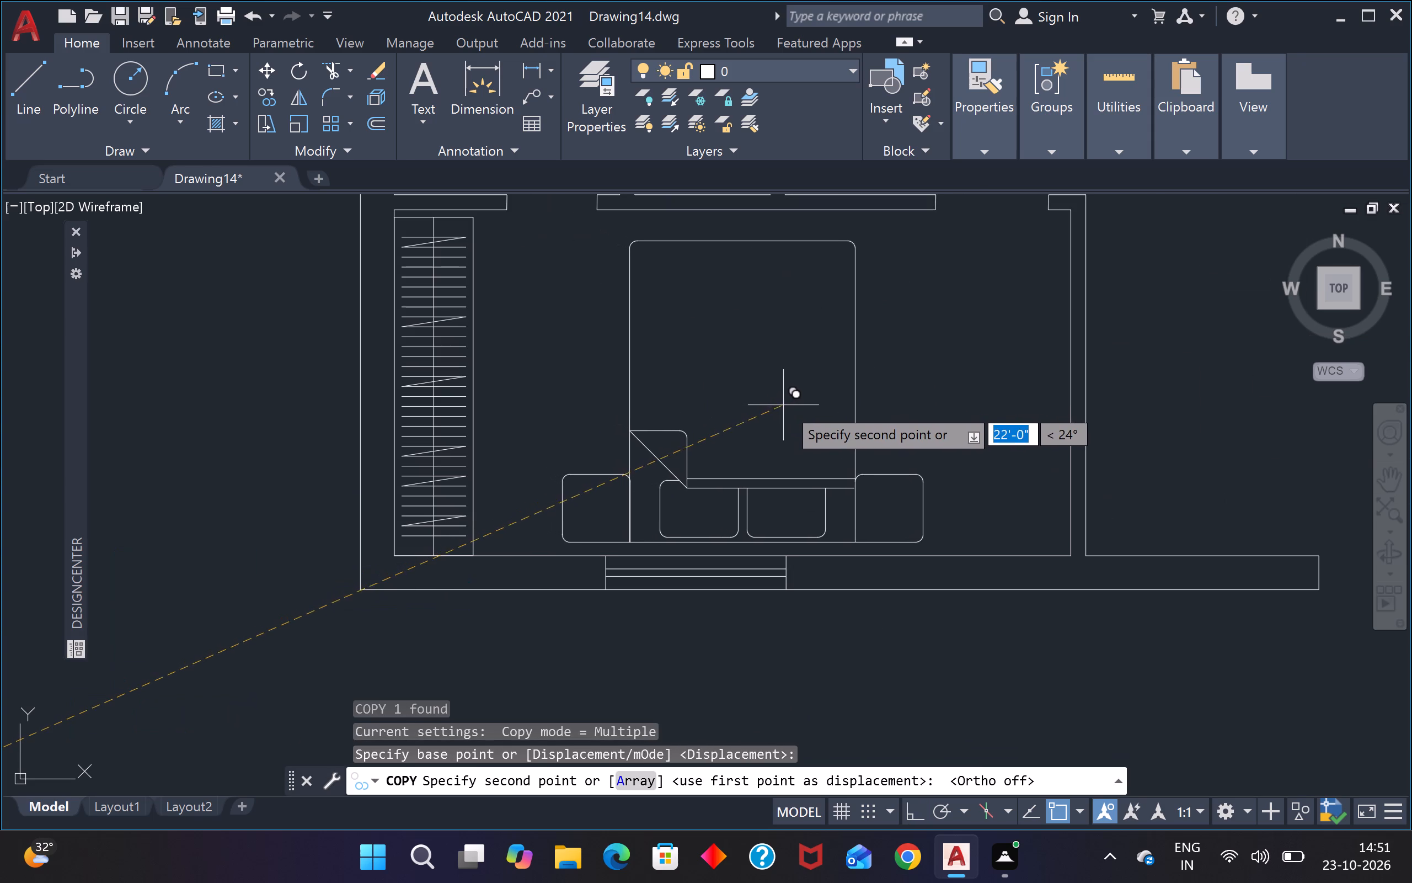
pyautogui.click(771, 413)
pyautogui.scroll(-1, 771, 412)
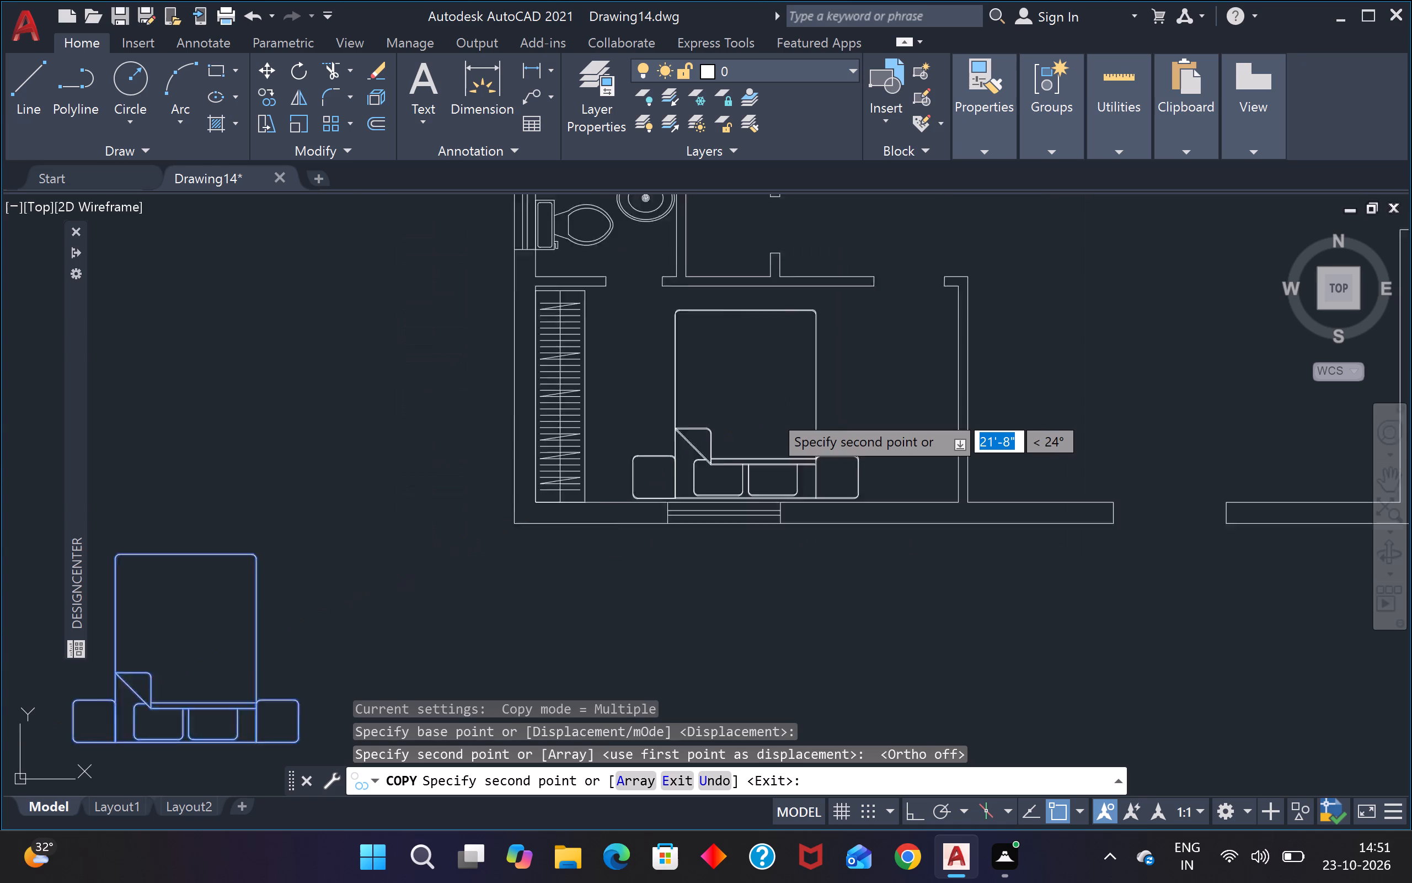
pyautogui.scroll(-1, 771, 412)
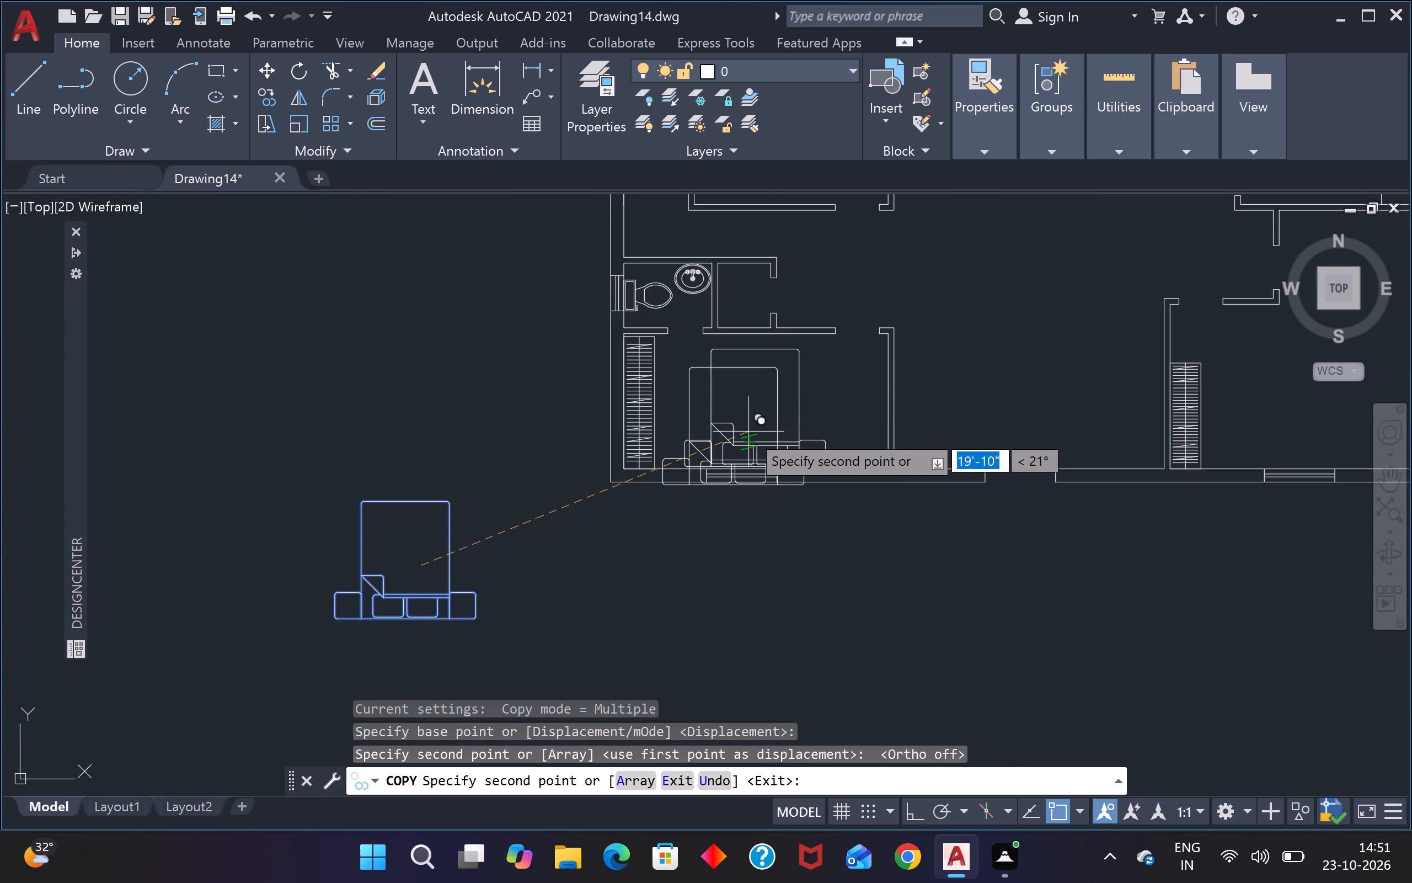
pyautogui.press('Tab')
pyautogui.press('Tab')
pyautogui.press('`')
pyautogui.press('`')
pyautogui.press('Escape')
pyautogui.press('Escape')
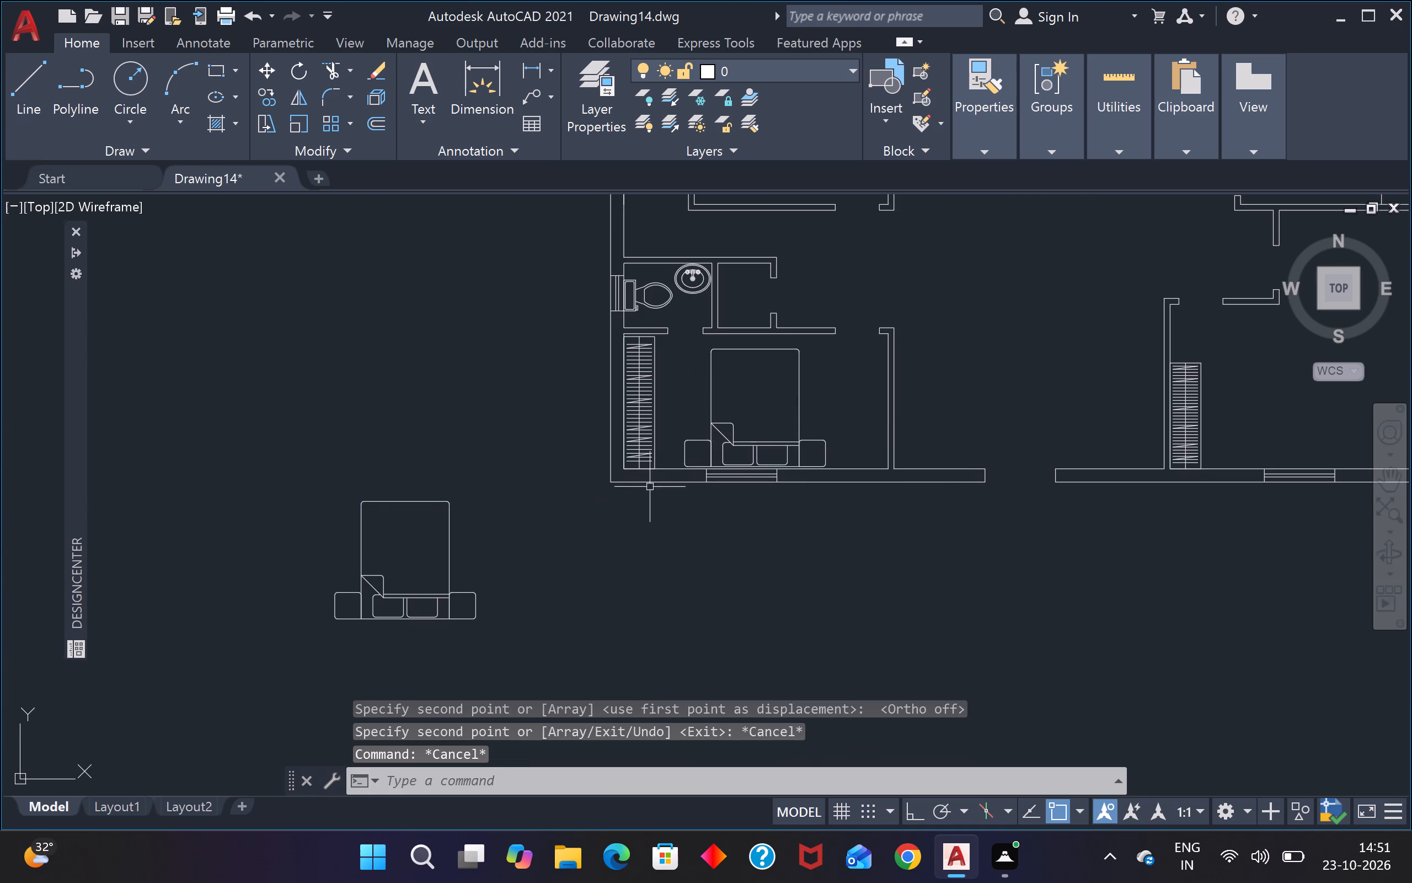
# Rotate the bed left outside the plan another 90° counterclockwise, so its headboard faces right.
pyautogui.click(518, 570)
pyautogui.click(336, 640)
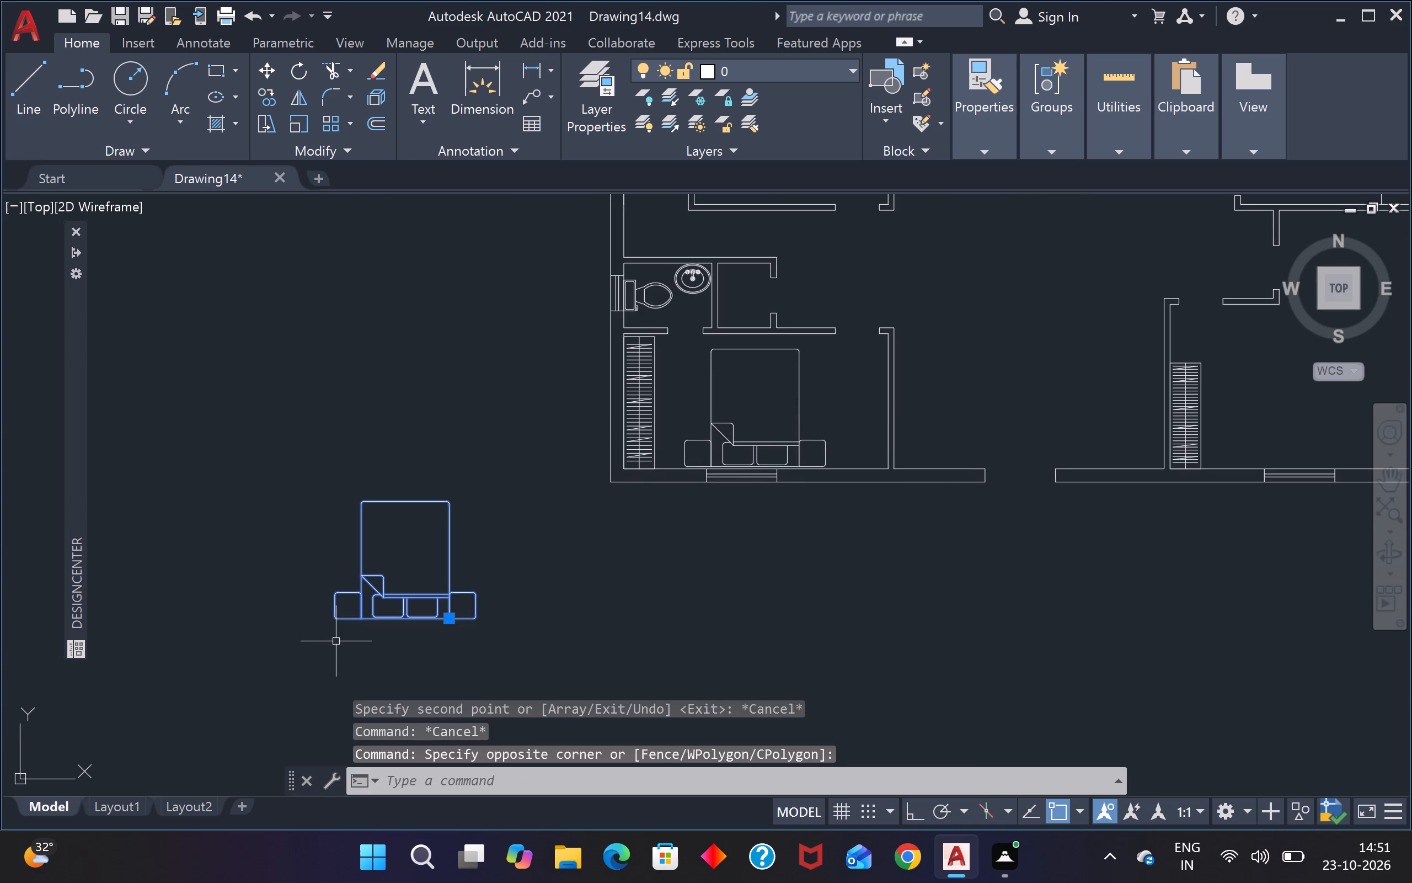
pyautogui.press('r')
pyautogui.press('o')
pyautogui.press('Return')
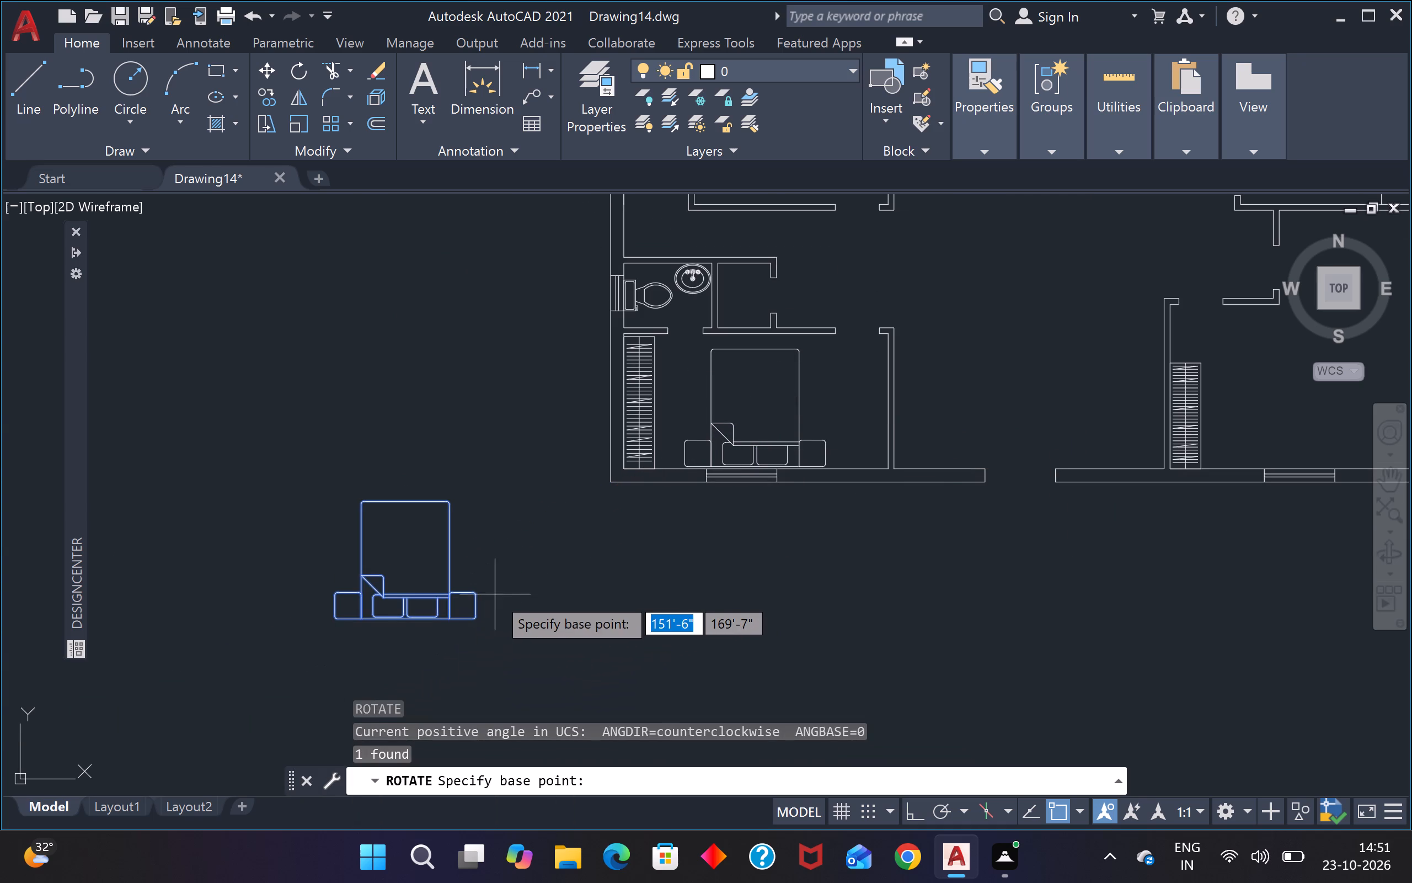
pyautogui.click(481, 593)
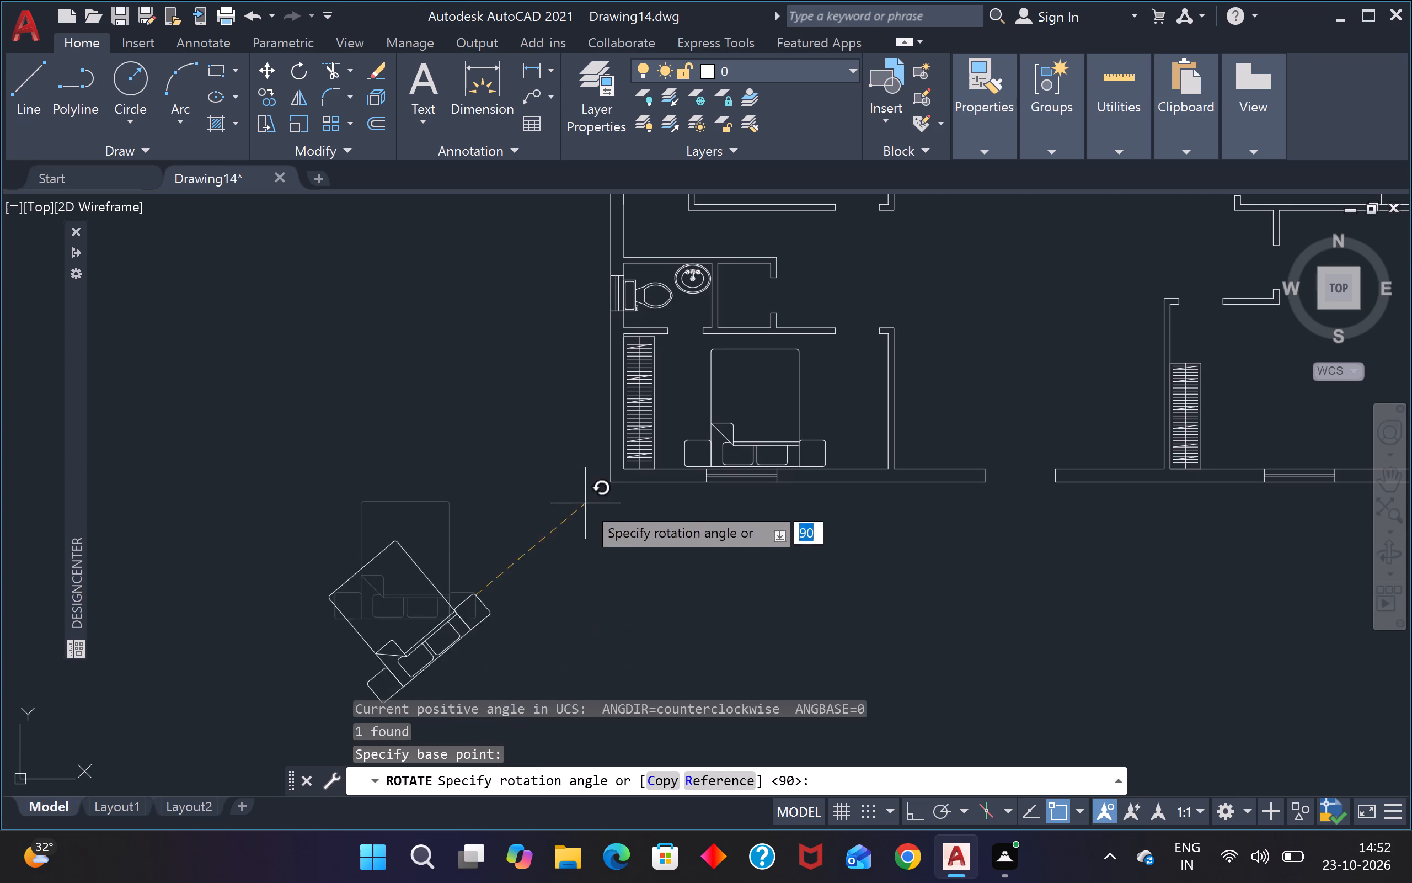
pyautogui.press('F8')
pyautogui.click(493, 451)
pyautogui.press('Escape')
# Move the outside bed into the lower-right bedroom, with its headboard along the right exterior wall.
pyautogui.scroll(-2, 493, 452)
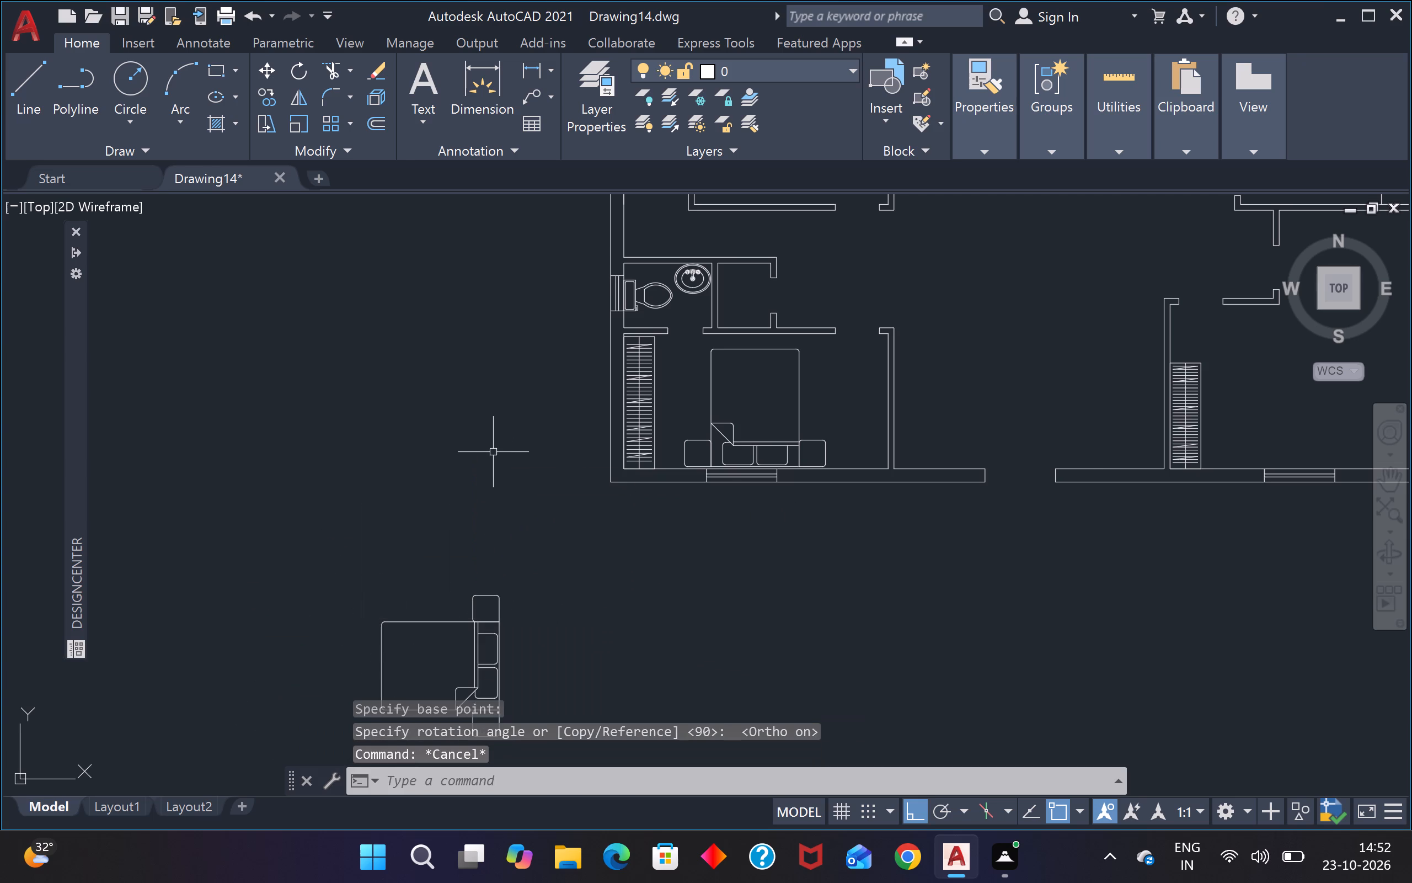
pyautogui.scroll(-2, 494, 454)
pyautogui.scroll(2, 511, 515)
pyautogui.moveTo(500, 431); pyautogui.dragTo(497, 440)
pyautogui.click(432, 606)
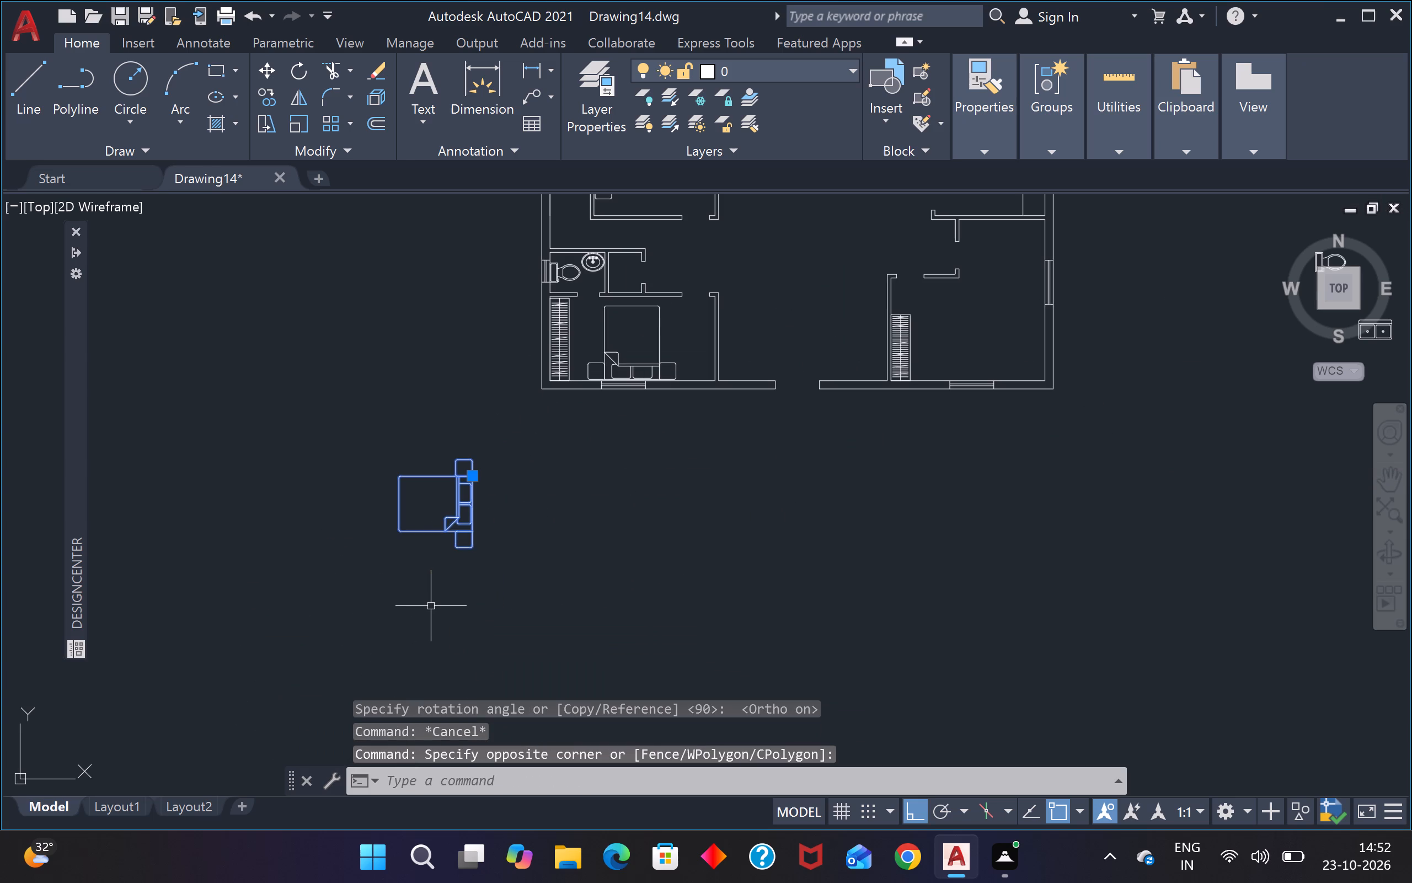
pyautogui.write('m')
pyautogui.press('space')
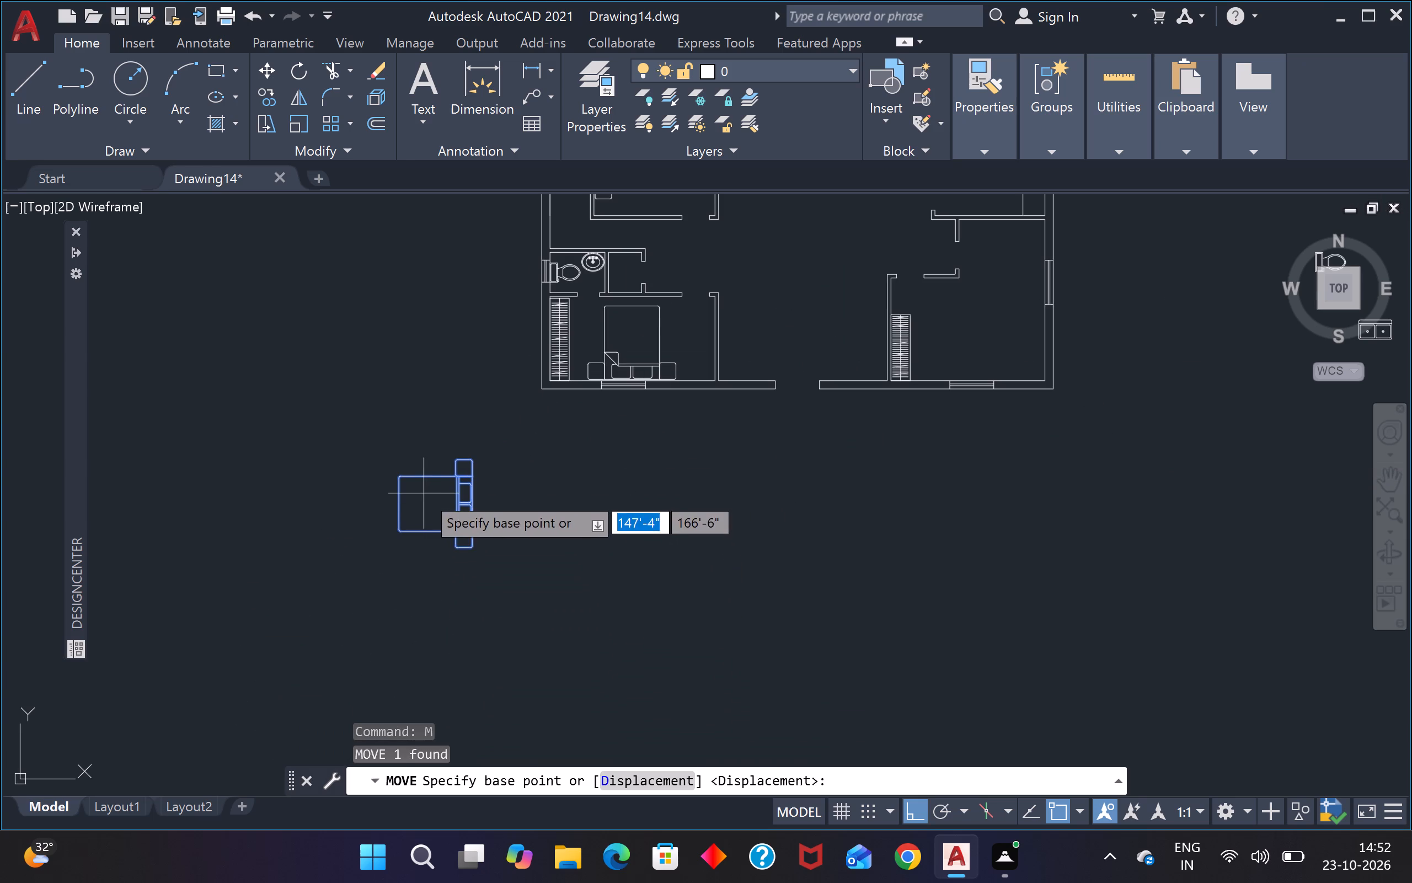
pyautogui.click(424, 493)
pyautogui.scroll(-3, 424, 496)
pyautogui.scroll(1, 562, 448)
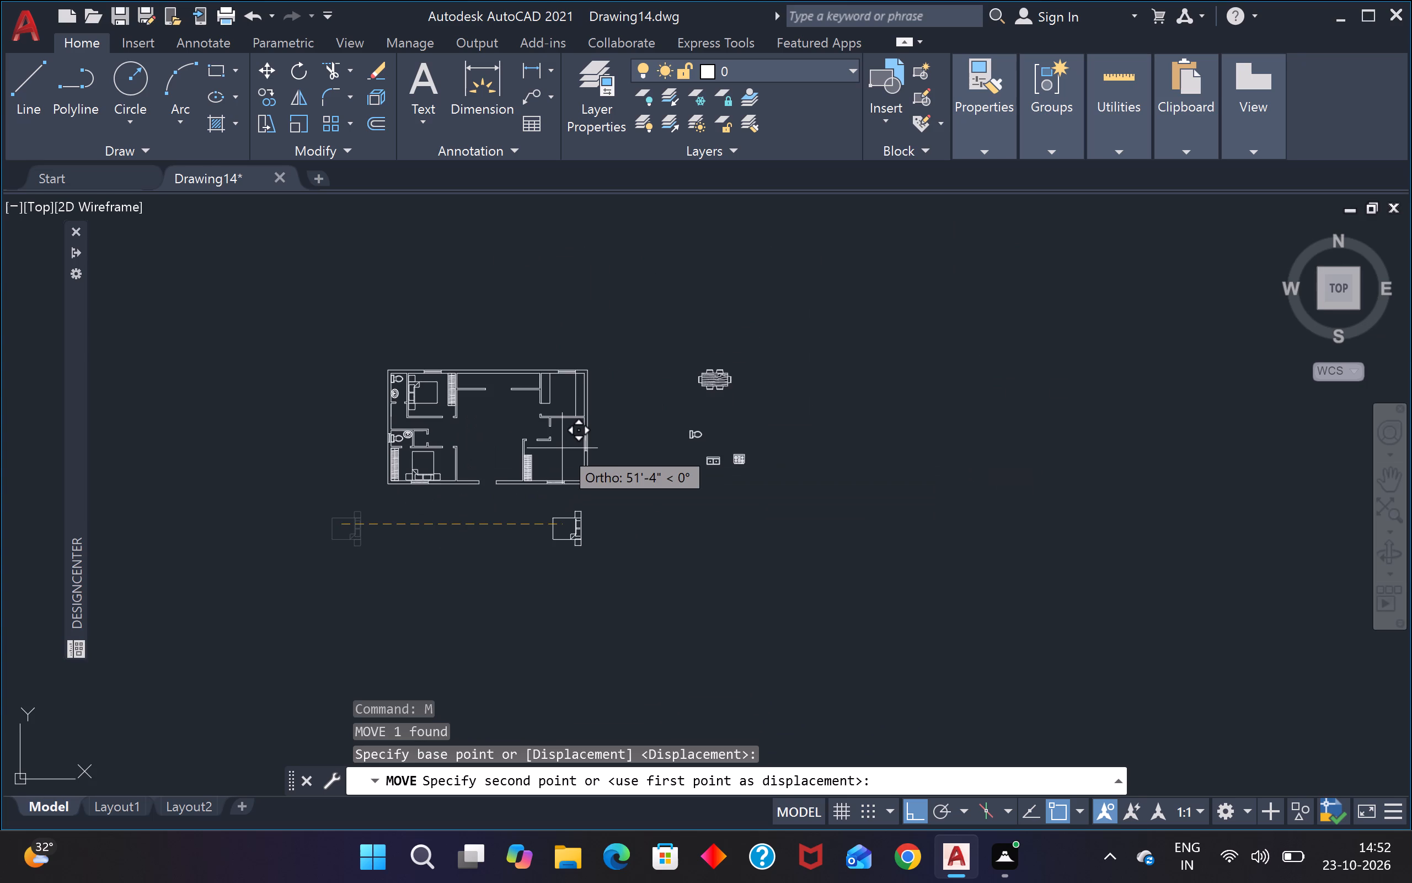
pyautogui.press('F8')
pyautogui.scroll(5, 563, 455)
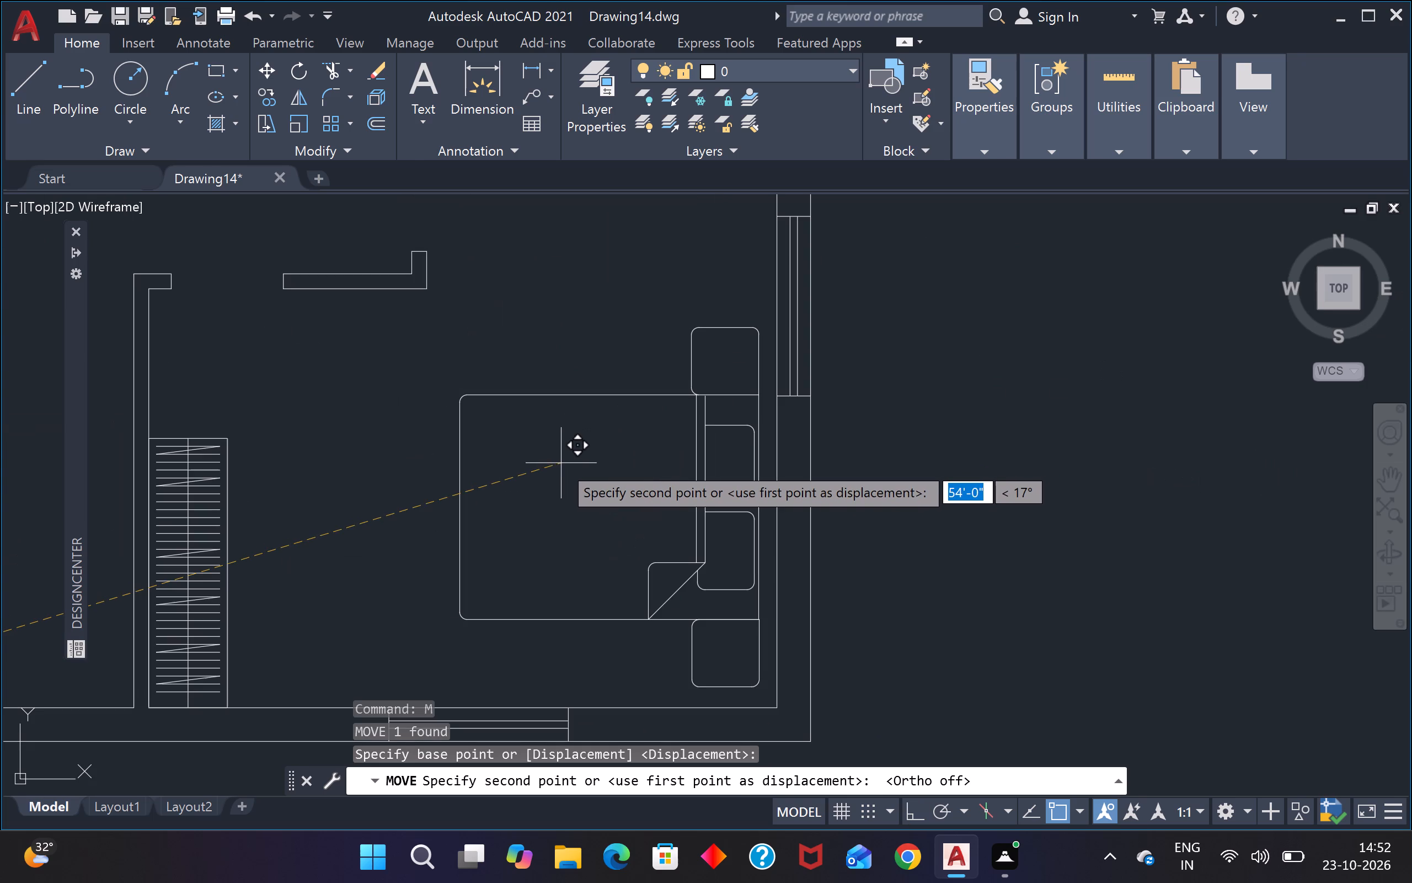
pyautogui.click(572, 465)
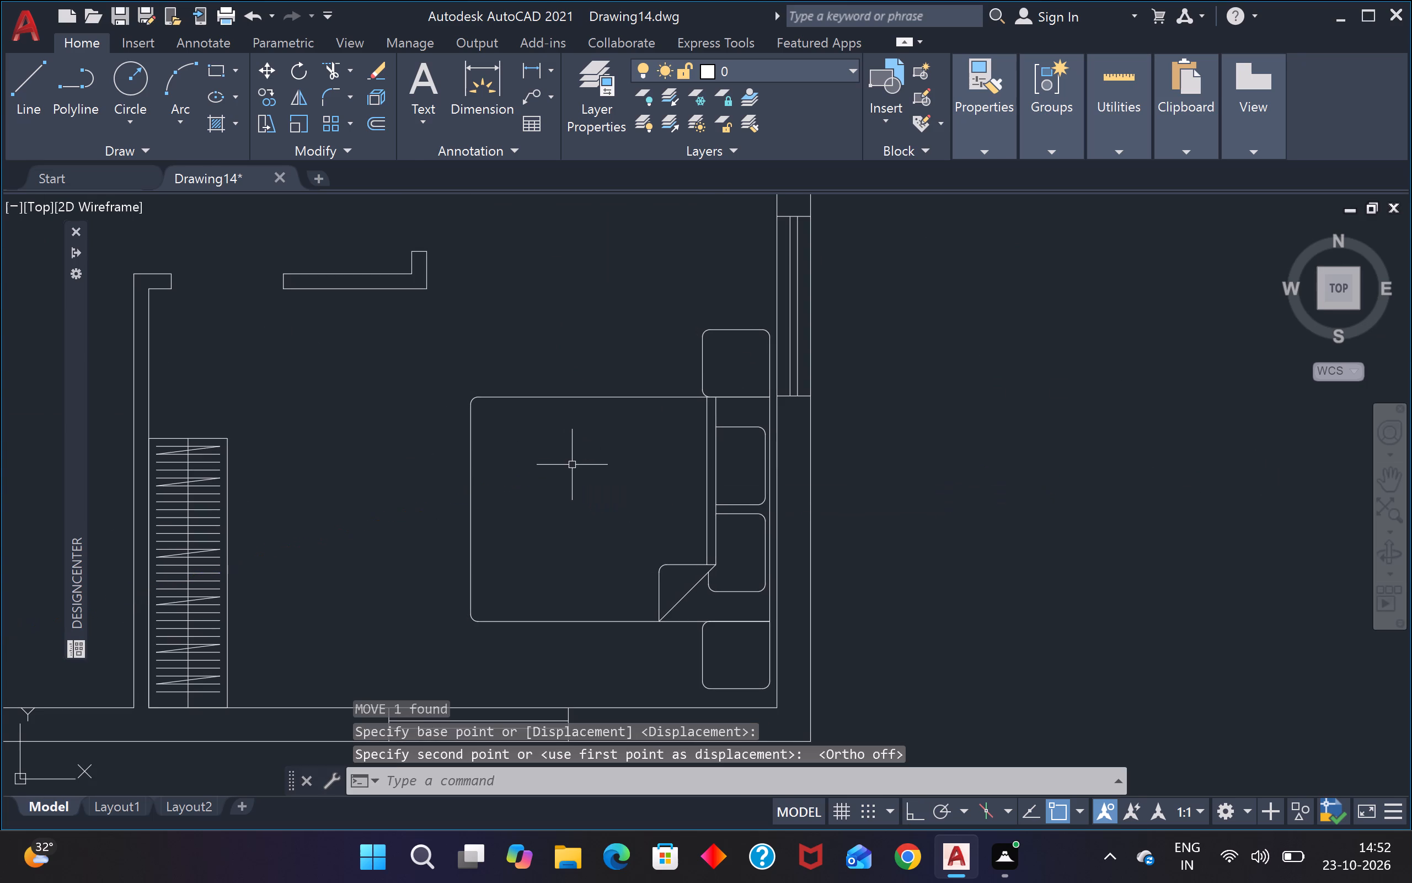
# Rotate the stove block outside the plan 270° about its upper-right corner, using Ortho.
pyautogui.scroll(-4, 572, 465)
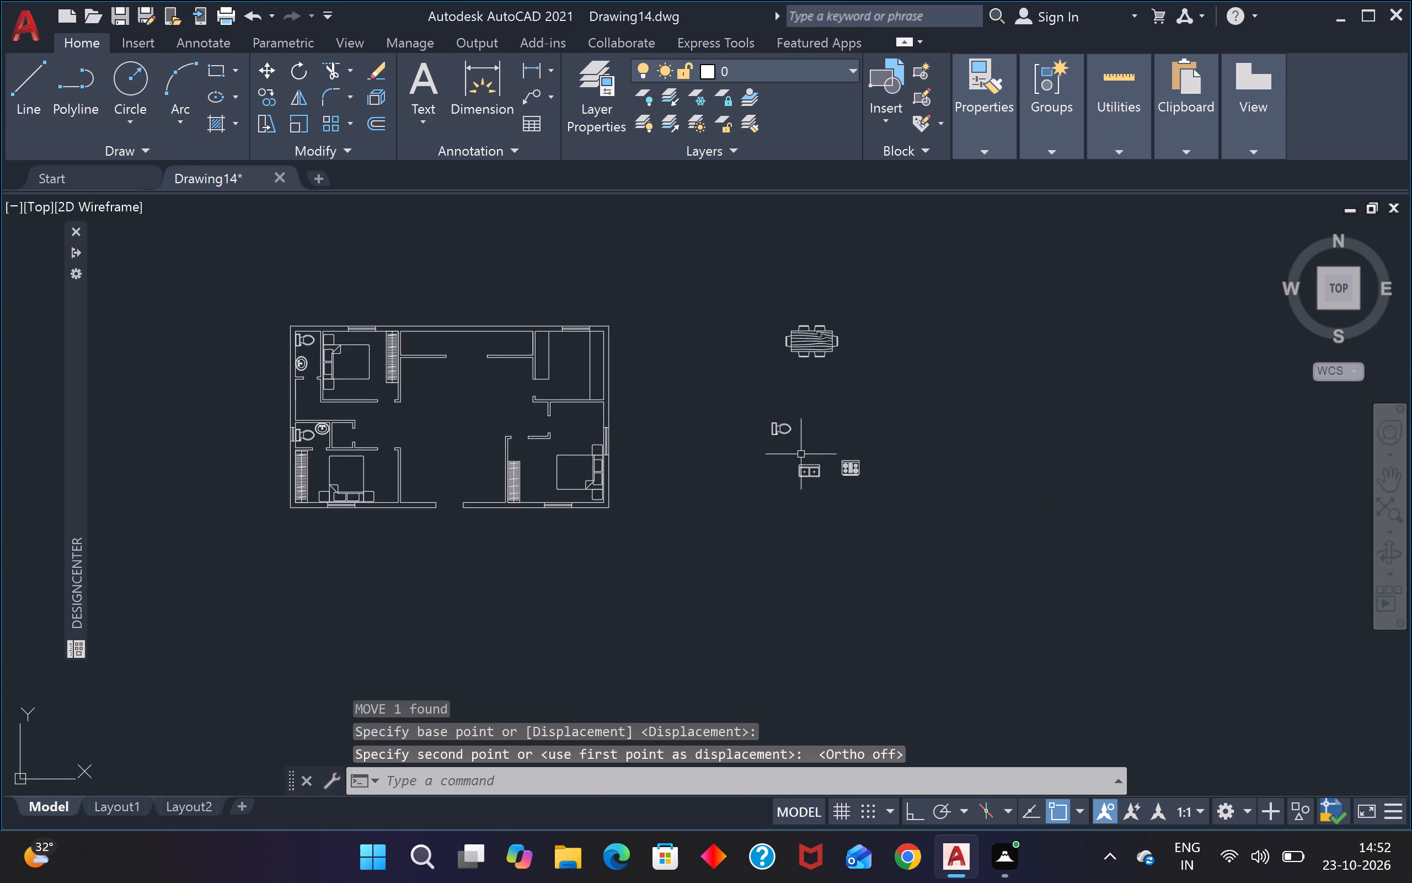
pyautogui.scroll(2, 816, 464)
pyautogui.click(930, 443)
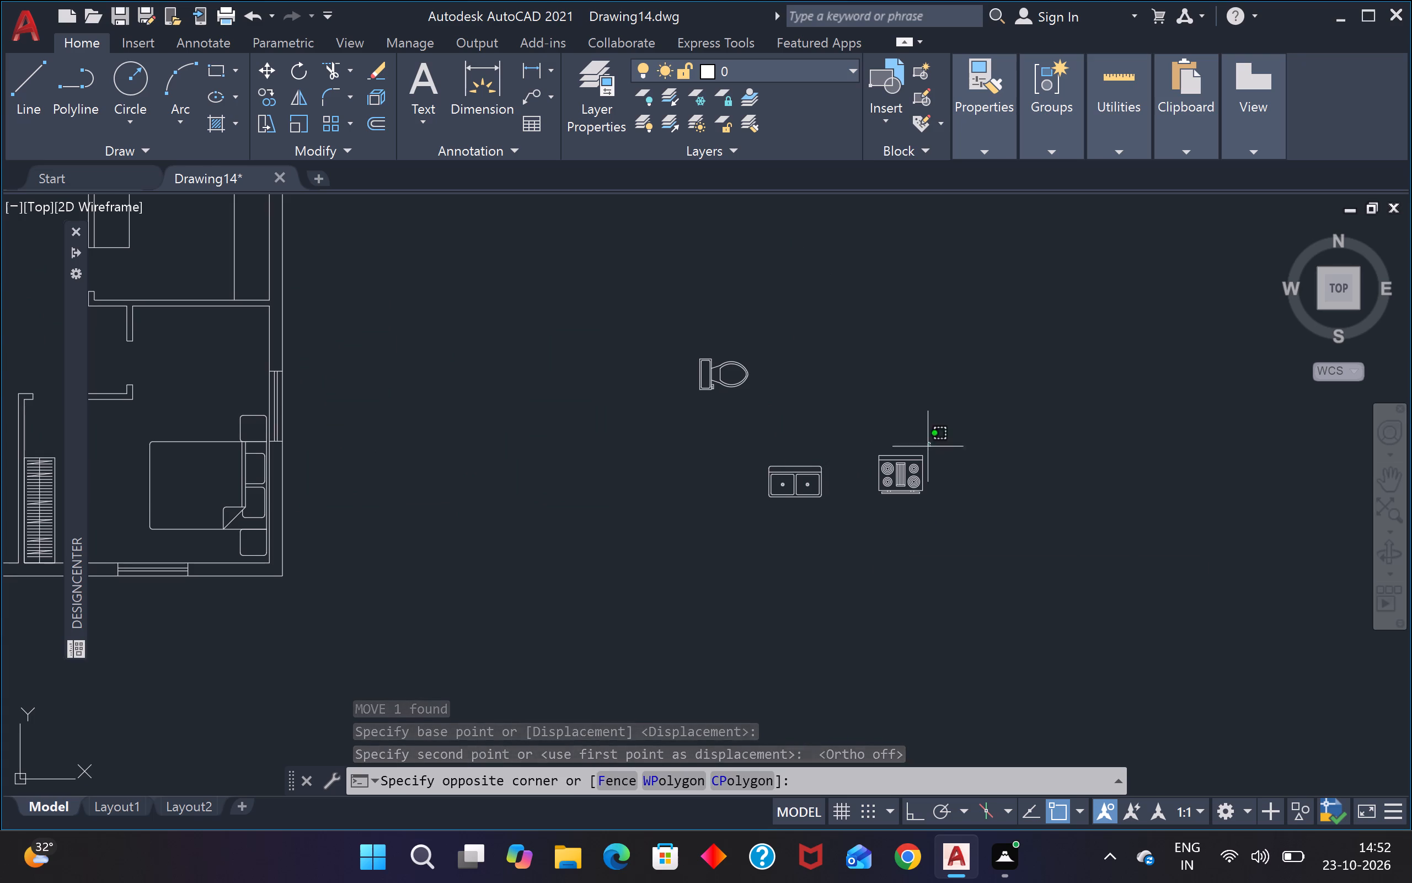
pyautogui.moveTo(860, 541); pyautogui.dragTo(870, 540)
pyautogui.write('ro')
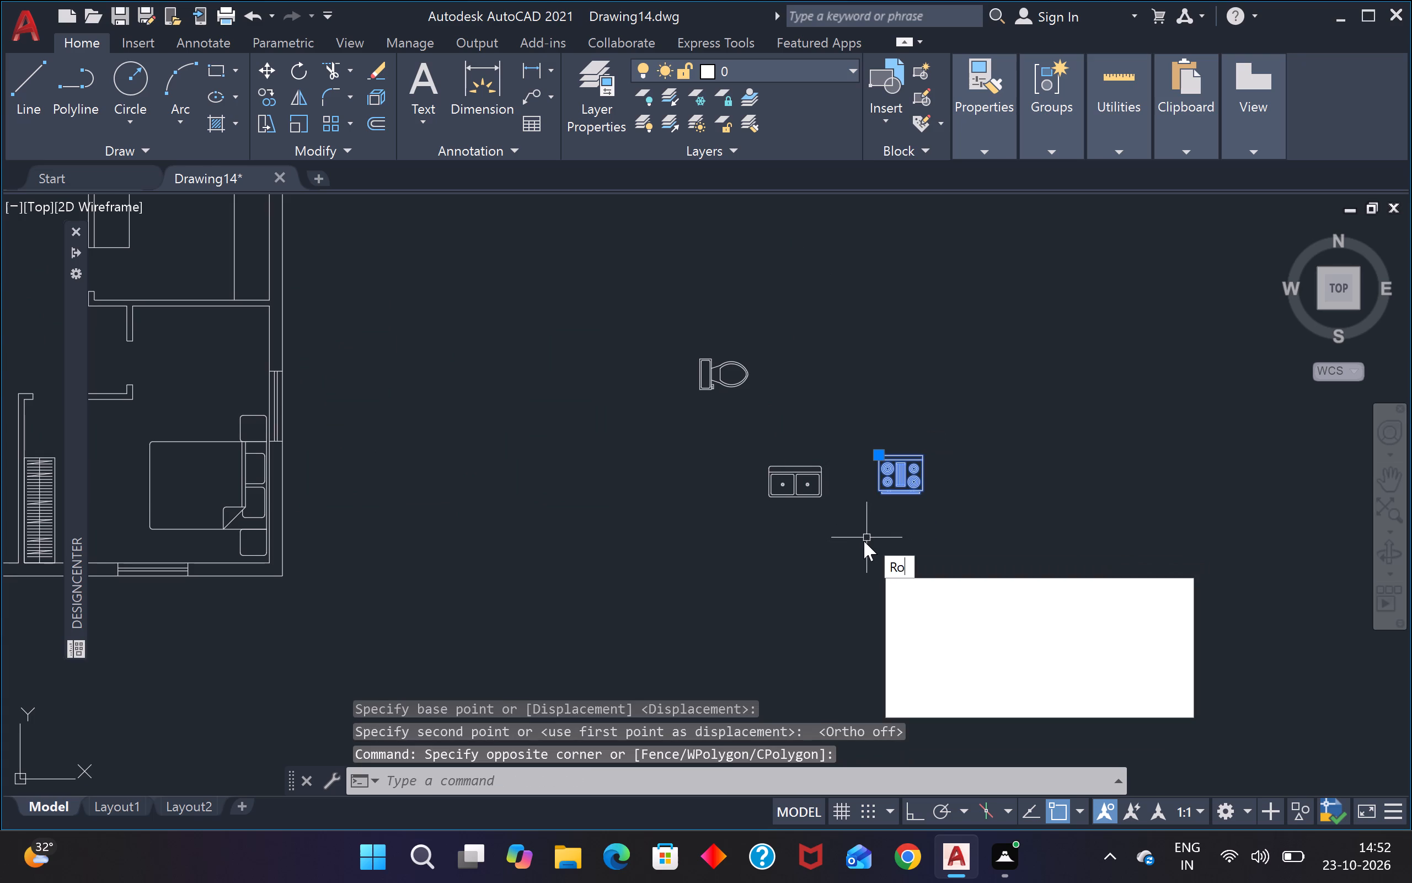
pyautogui.press('Return')
pyautogui.click(921, 451)
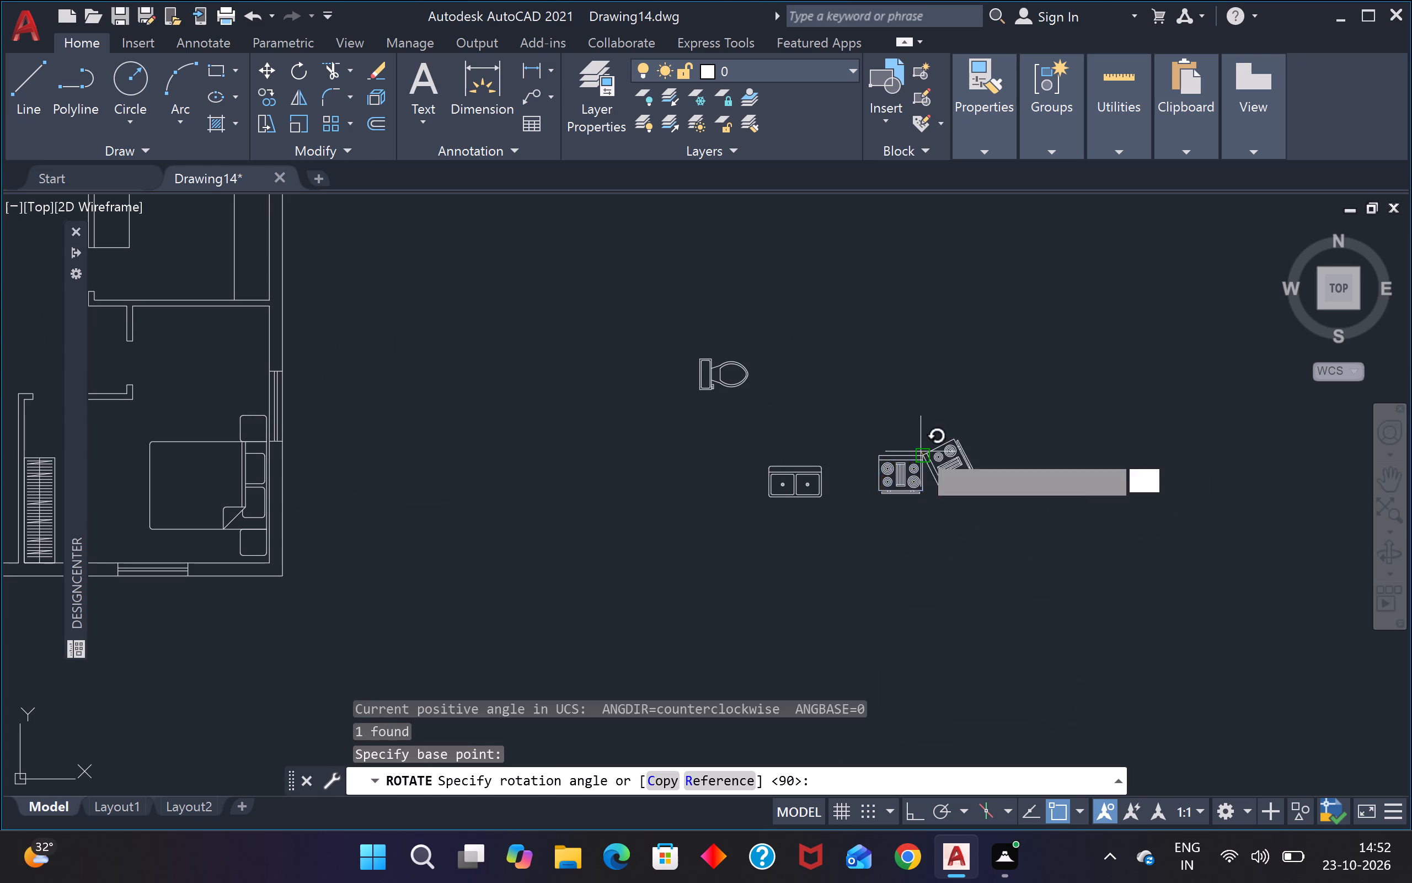
pyautogui.press('F8')
pyautogui.click(937, 644)
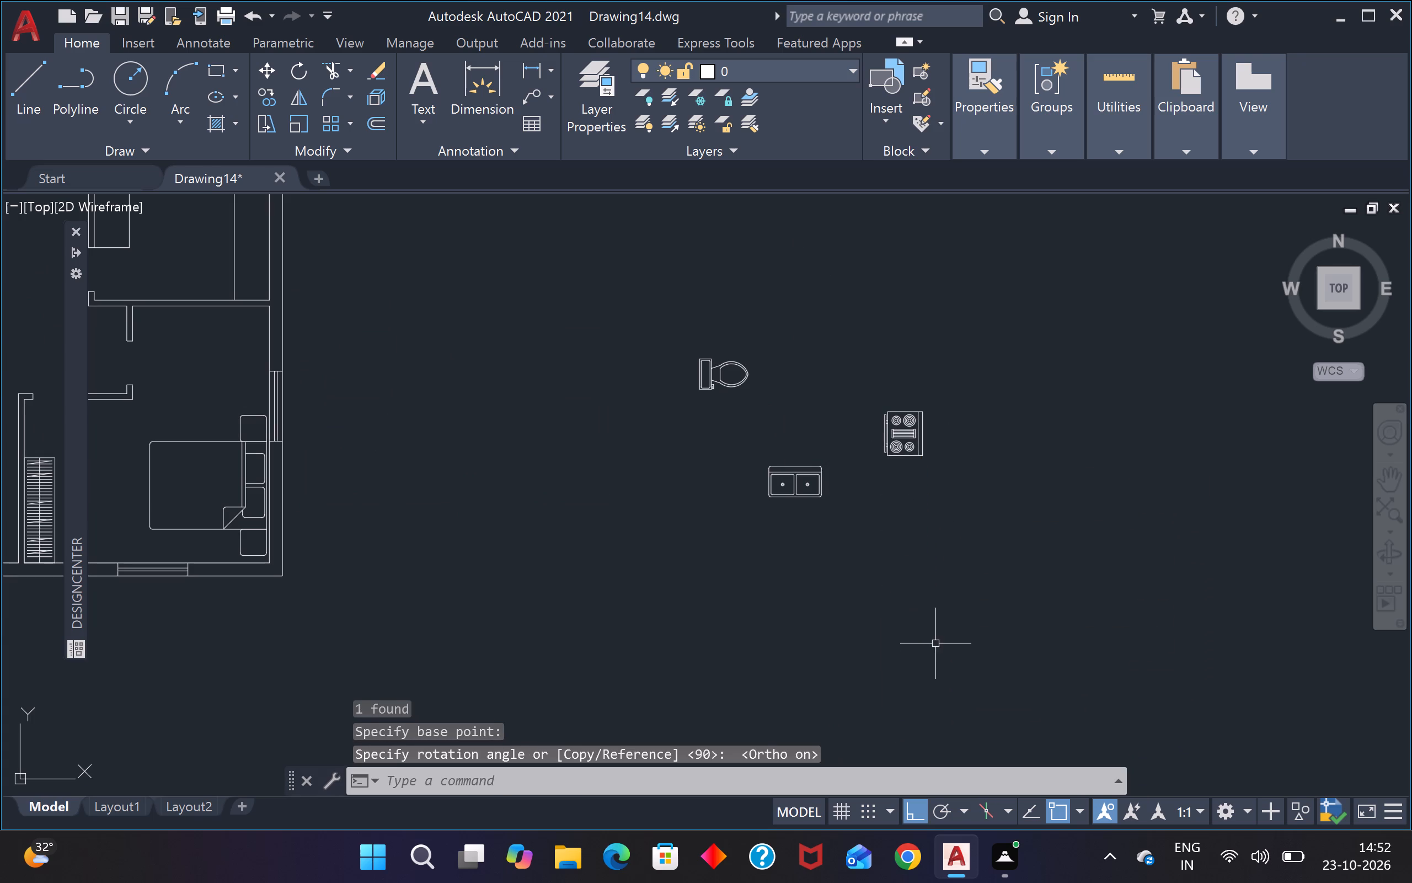
pyautogui.press('F8')
# Rotate the double sink block outside the plan 90° about its upper-left corner, using Ortho.
pyautogui.click(823, 447)
pyautogui.click(762, 514)
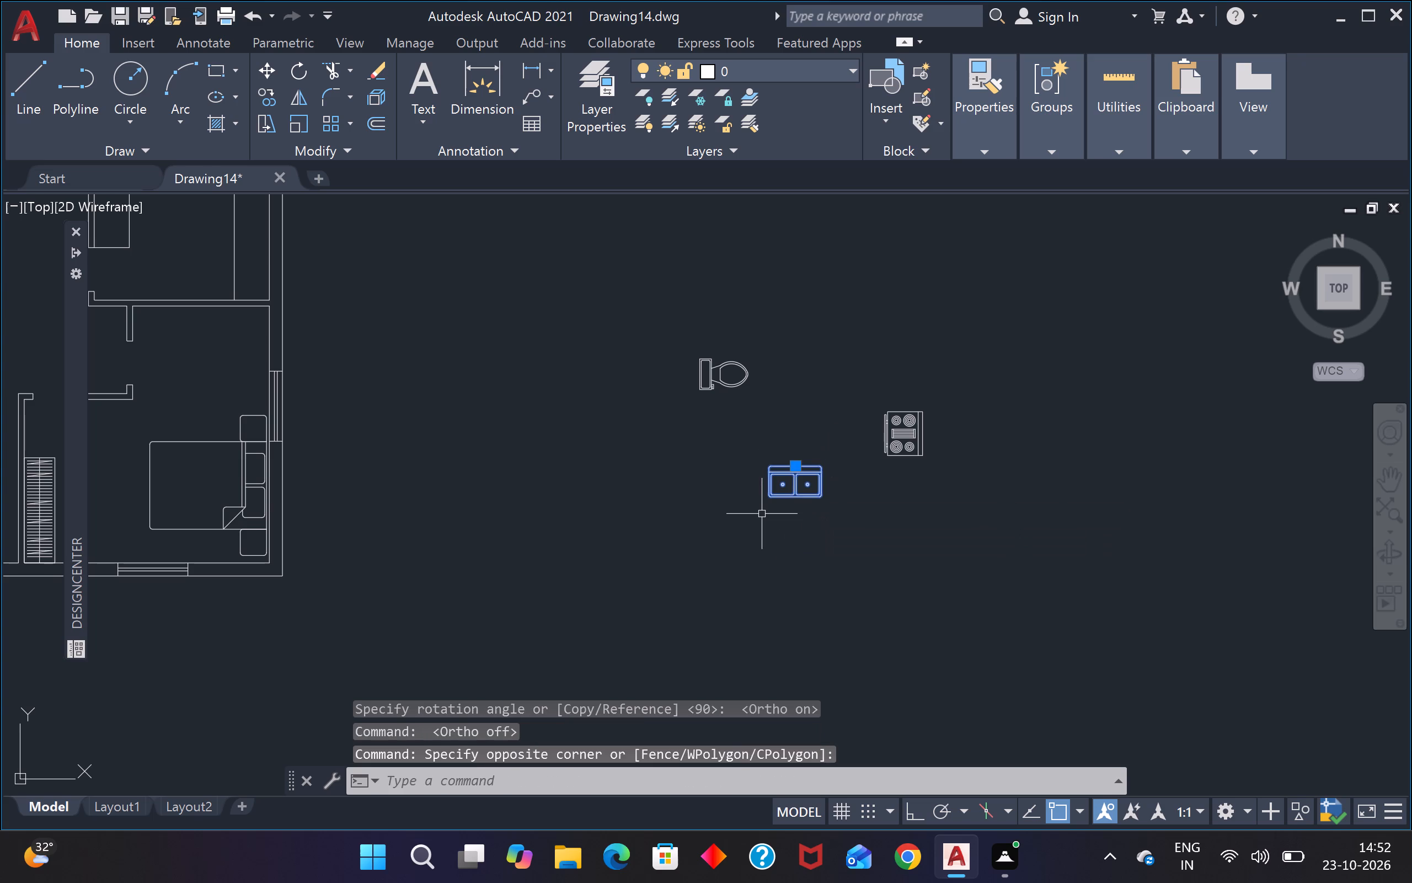
pyautogui.press('r')
pyautogui.press('o')
pyautogui.press('Return')
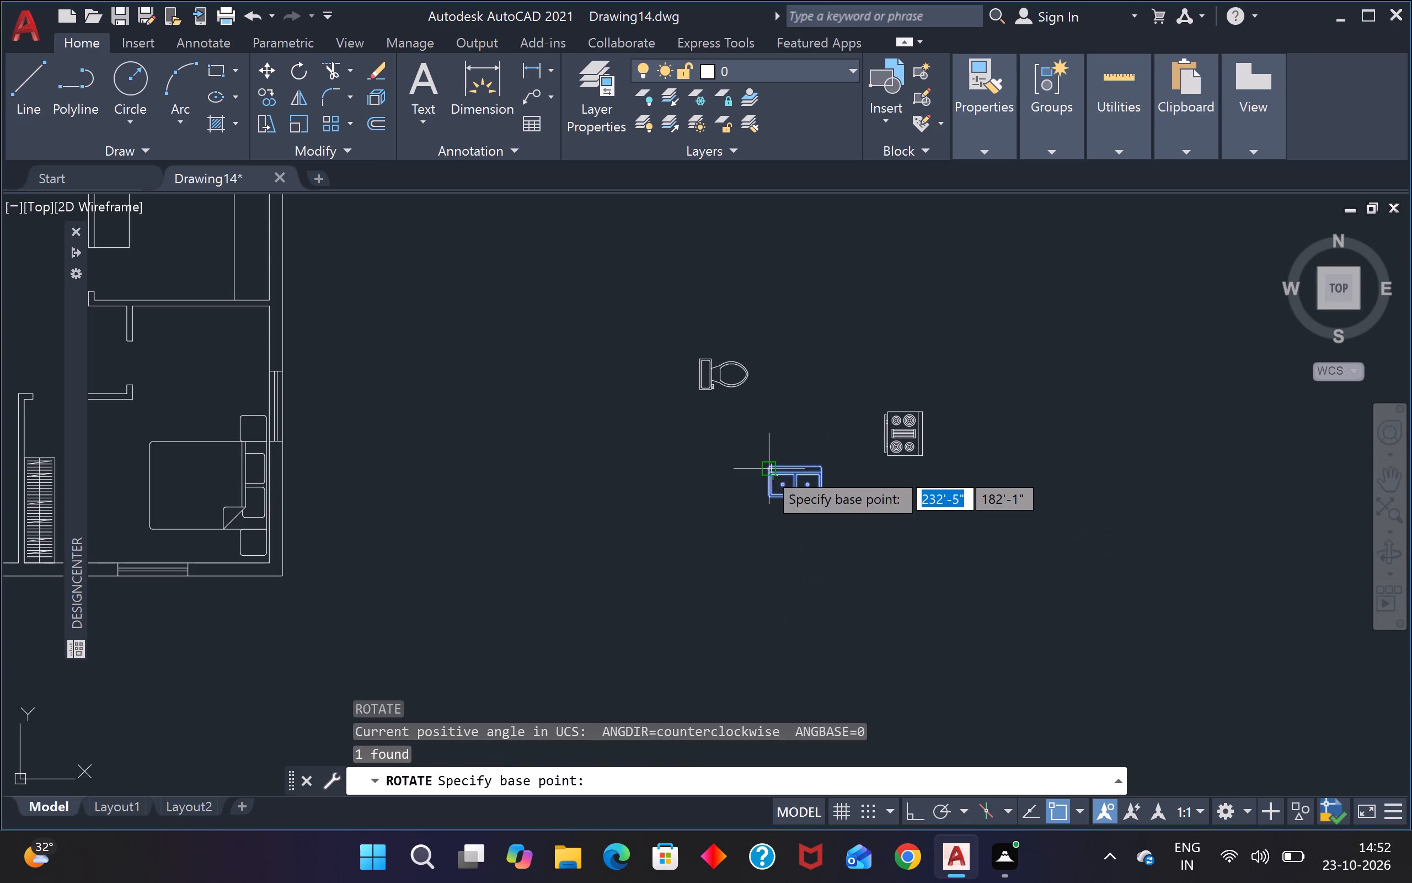
pyautogui.click(766, 470)
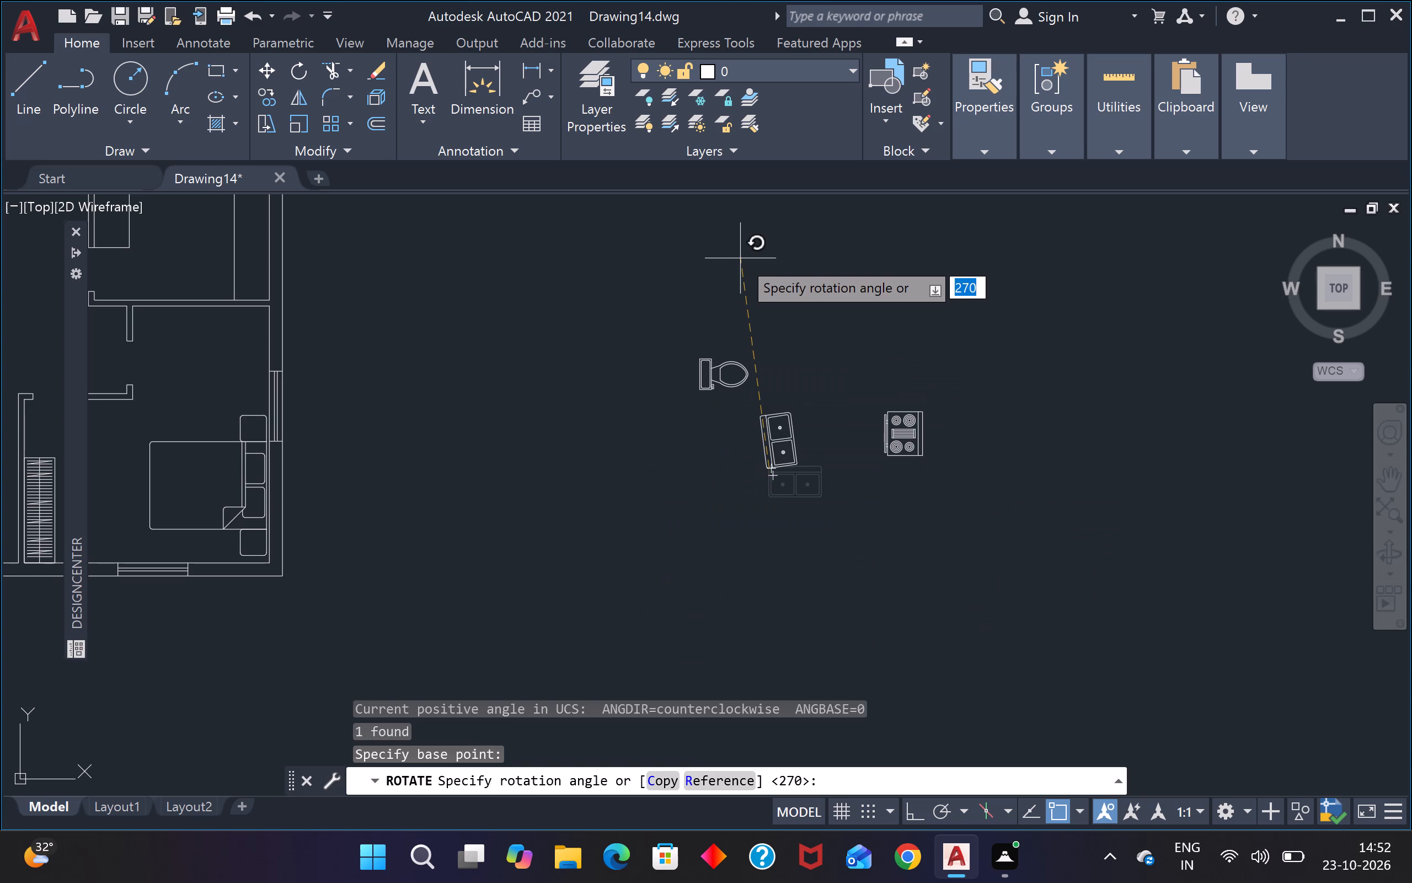
pyautogui.press('F8')
pyautogui.click(759, 265)
pyautogui.press('F8')
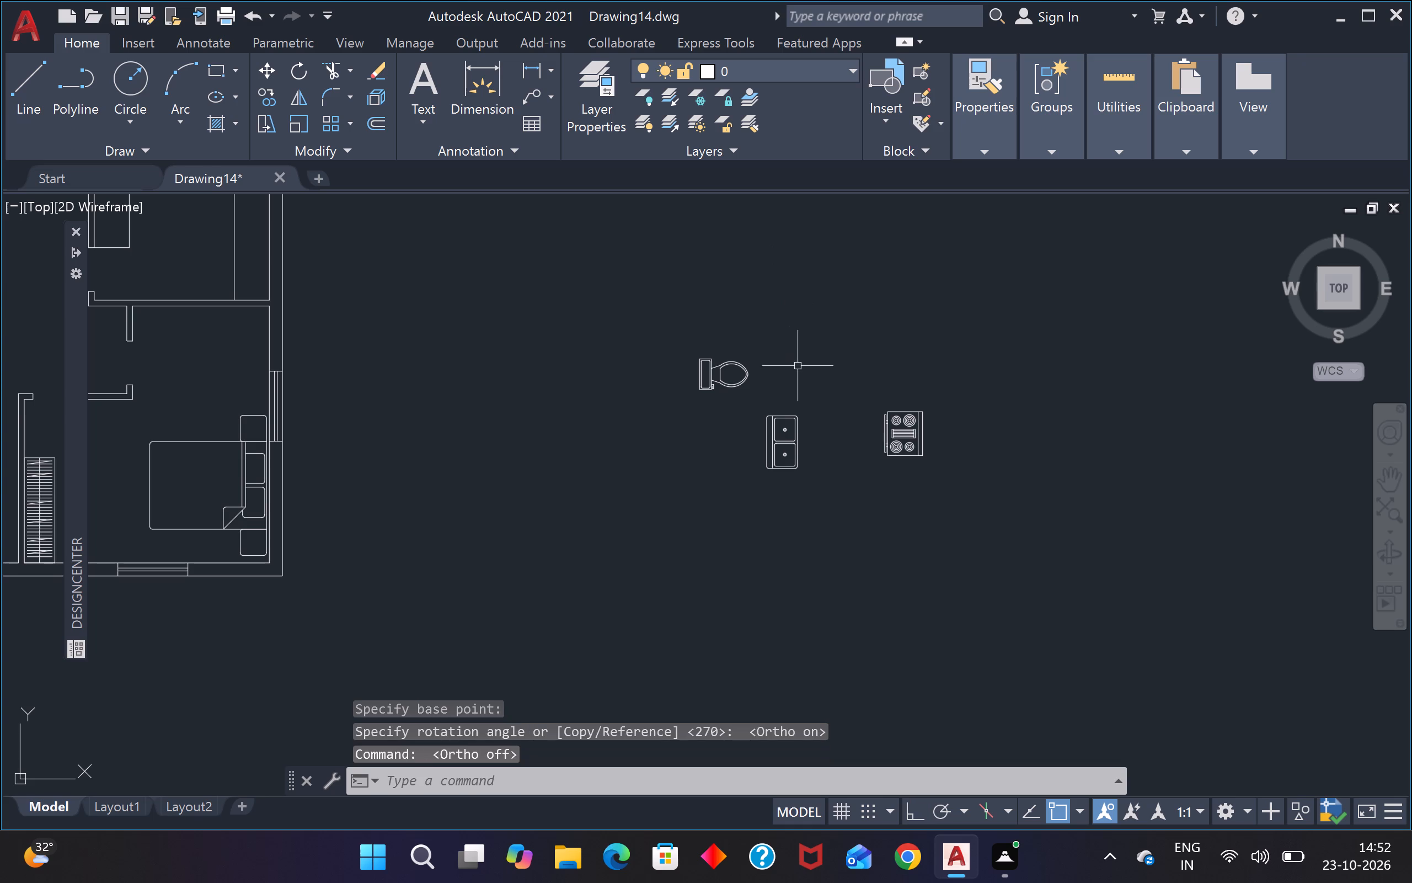
# Move the double sink block from outside the plan onto the kitchen's left counter, near its upper end.
pyautogui.click(814, 379)
pyautogui.click(751, 501)
pyautogui.write('m')
pyautogui.press('space')
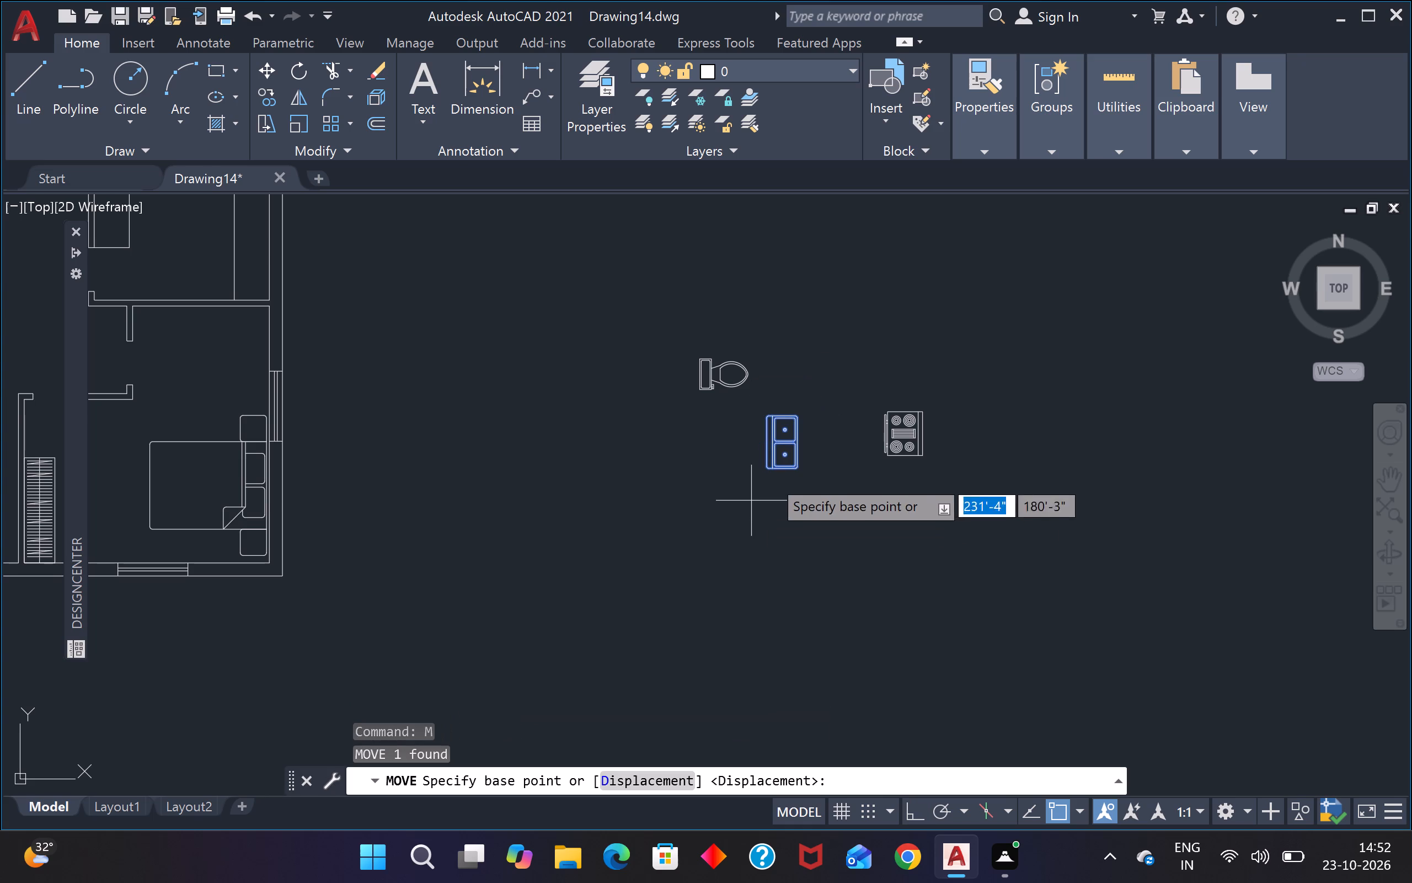
pyautogui.click(782, 440)
pyautogui.scroll(-3, 779, 440)
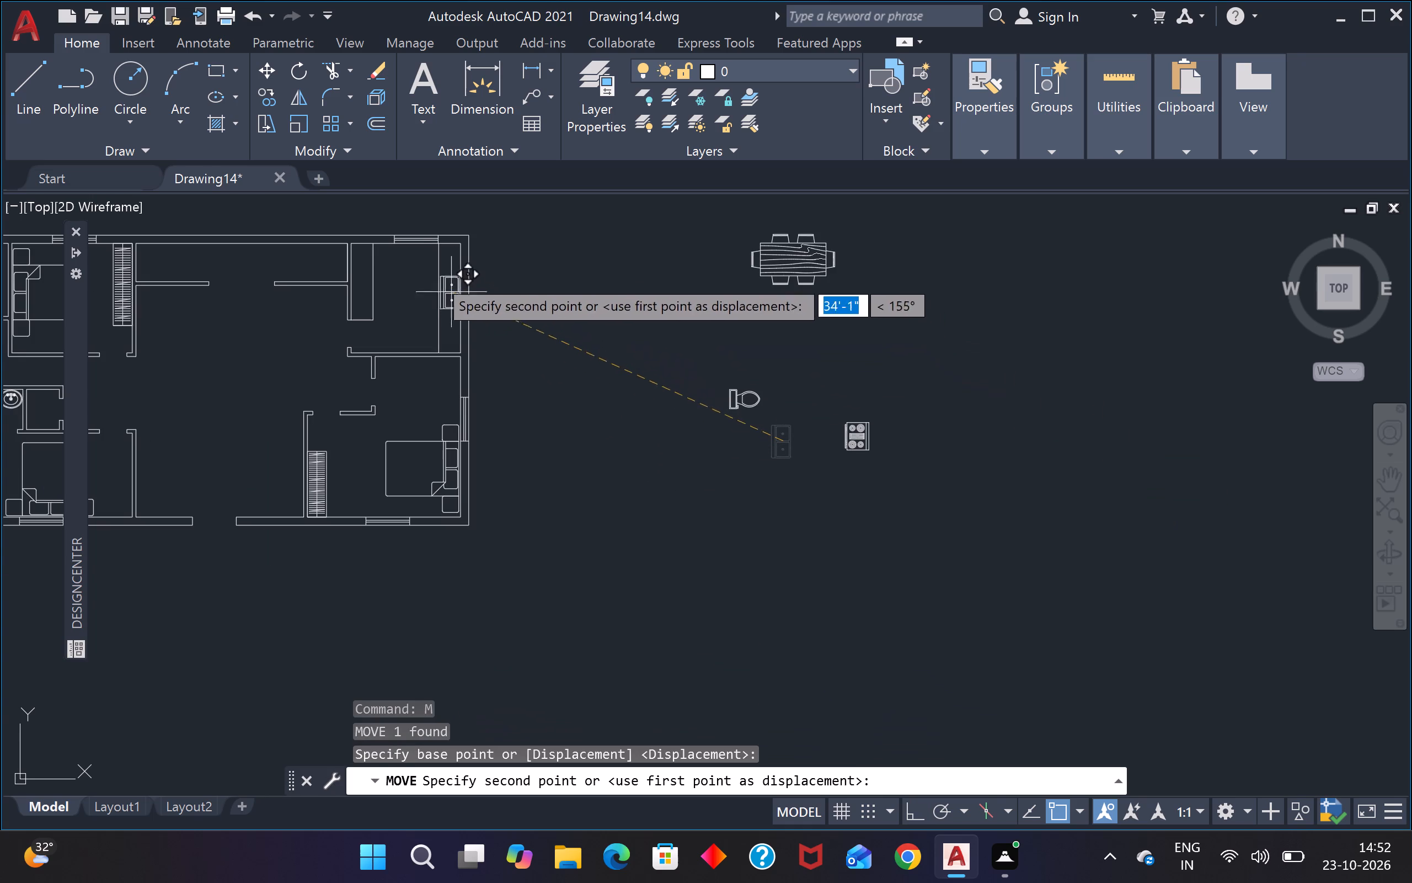
pyautogui.scroll(4, 348, 294)
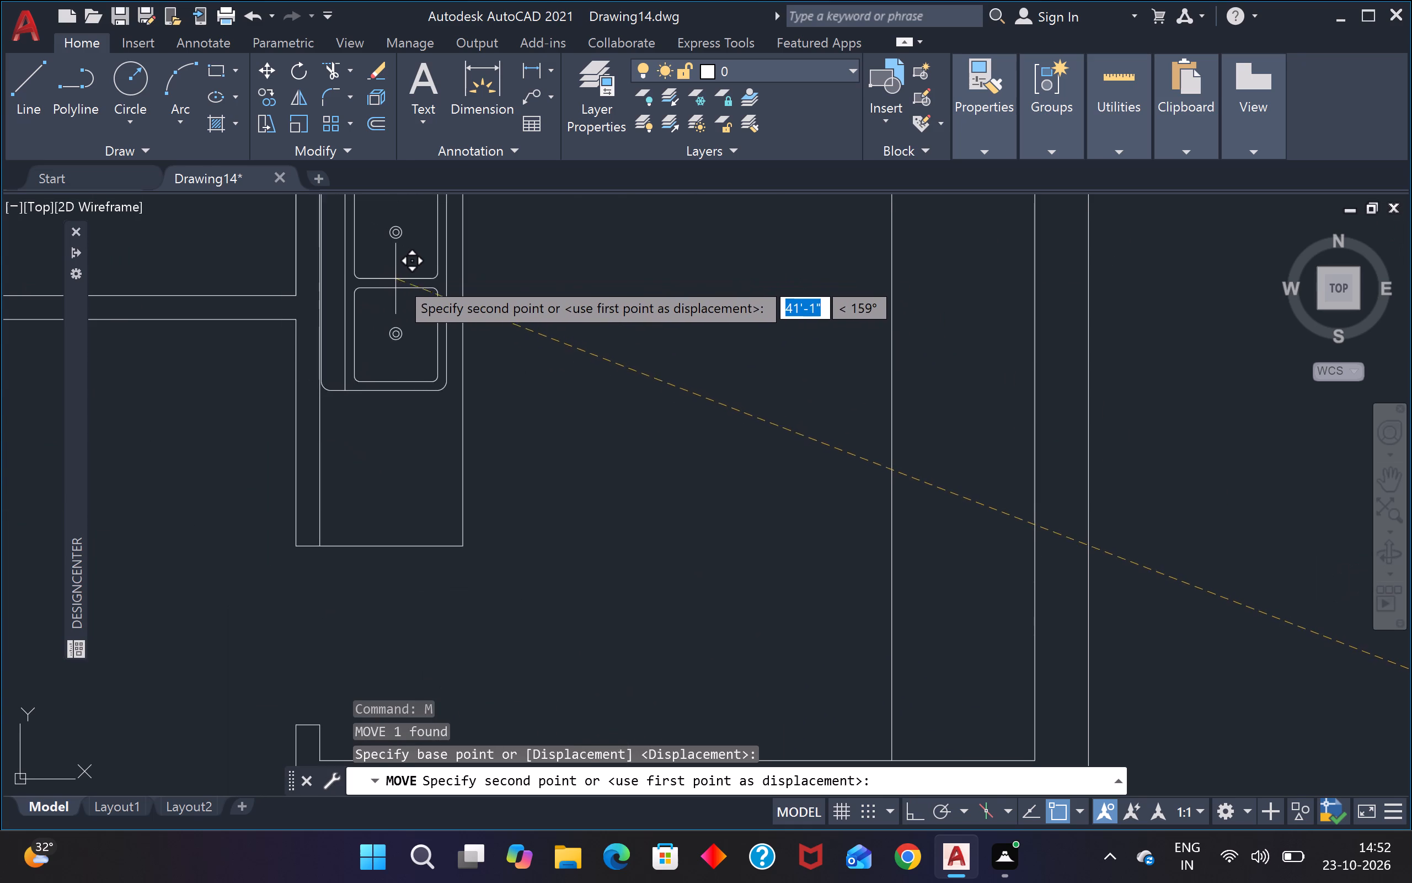
pyautogui.scroll(-3, 405, 280)
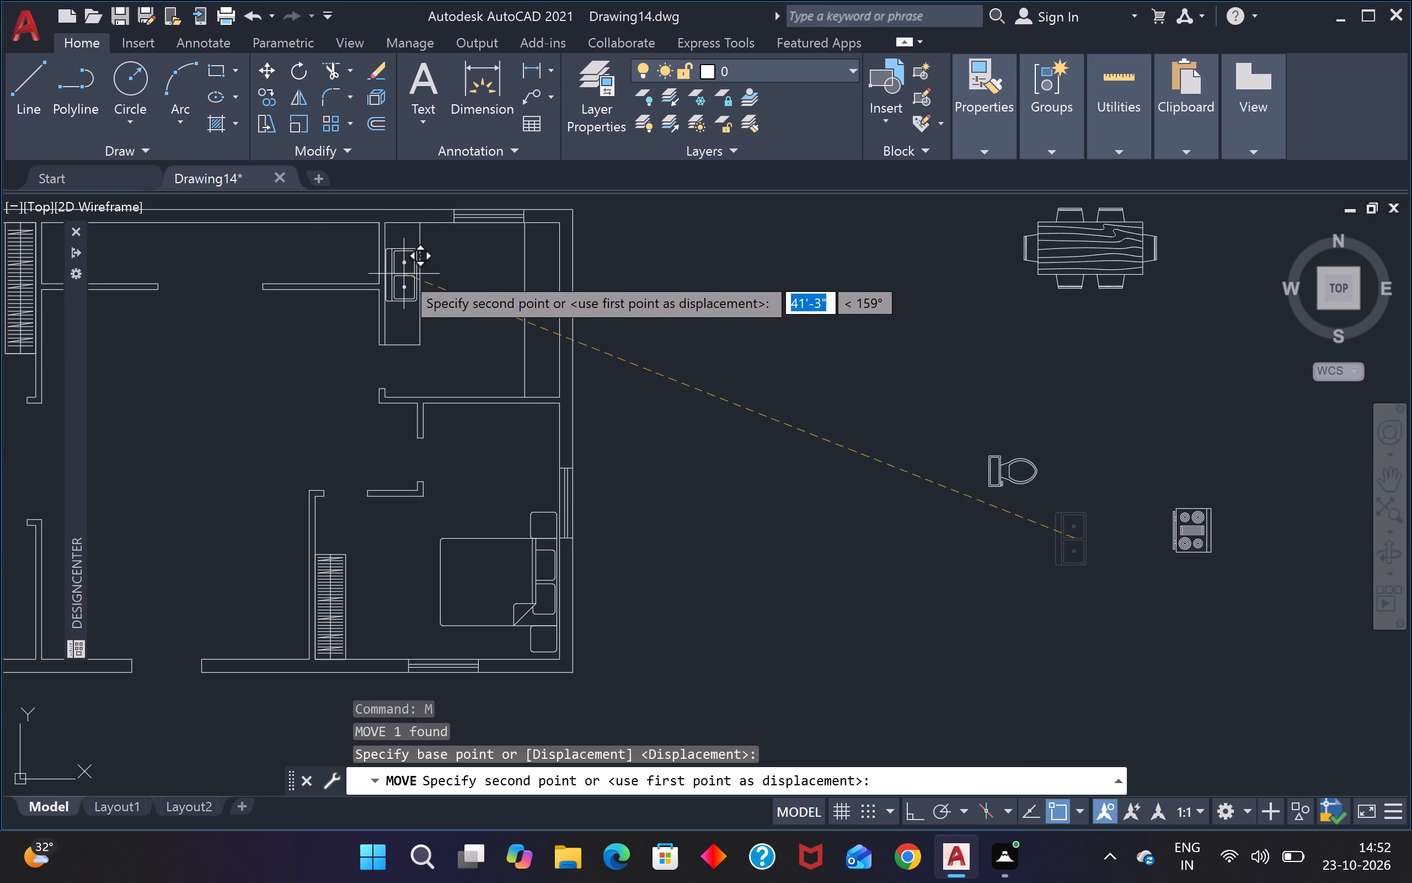
pyautogui.scroll(2, 402, 263)
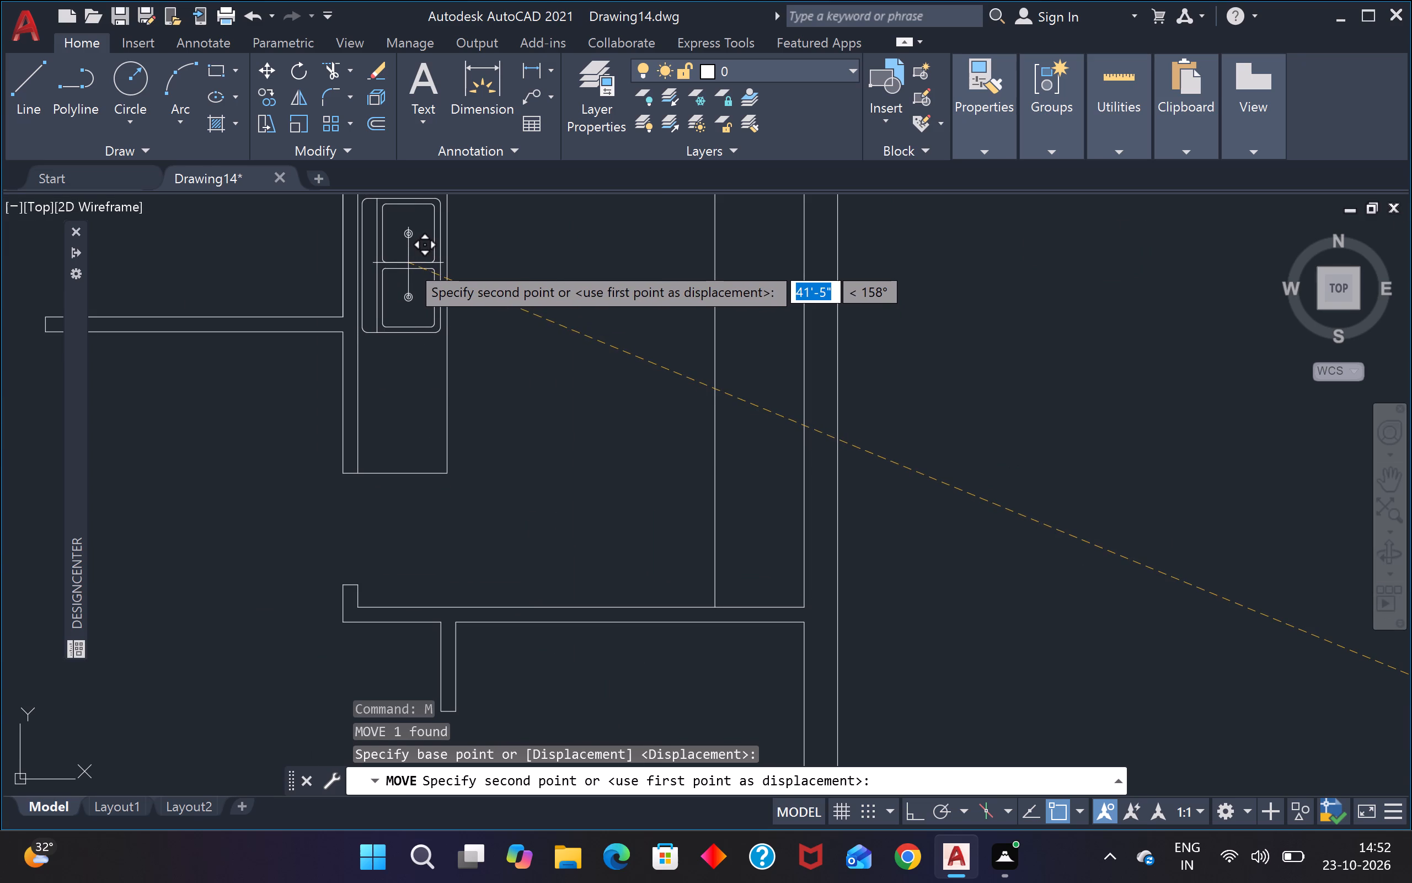
pyautogui.click(409, 263)
pyautogui.scroll(-1, 410, 263)
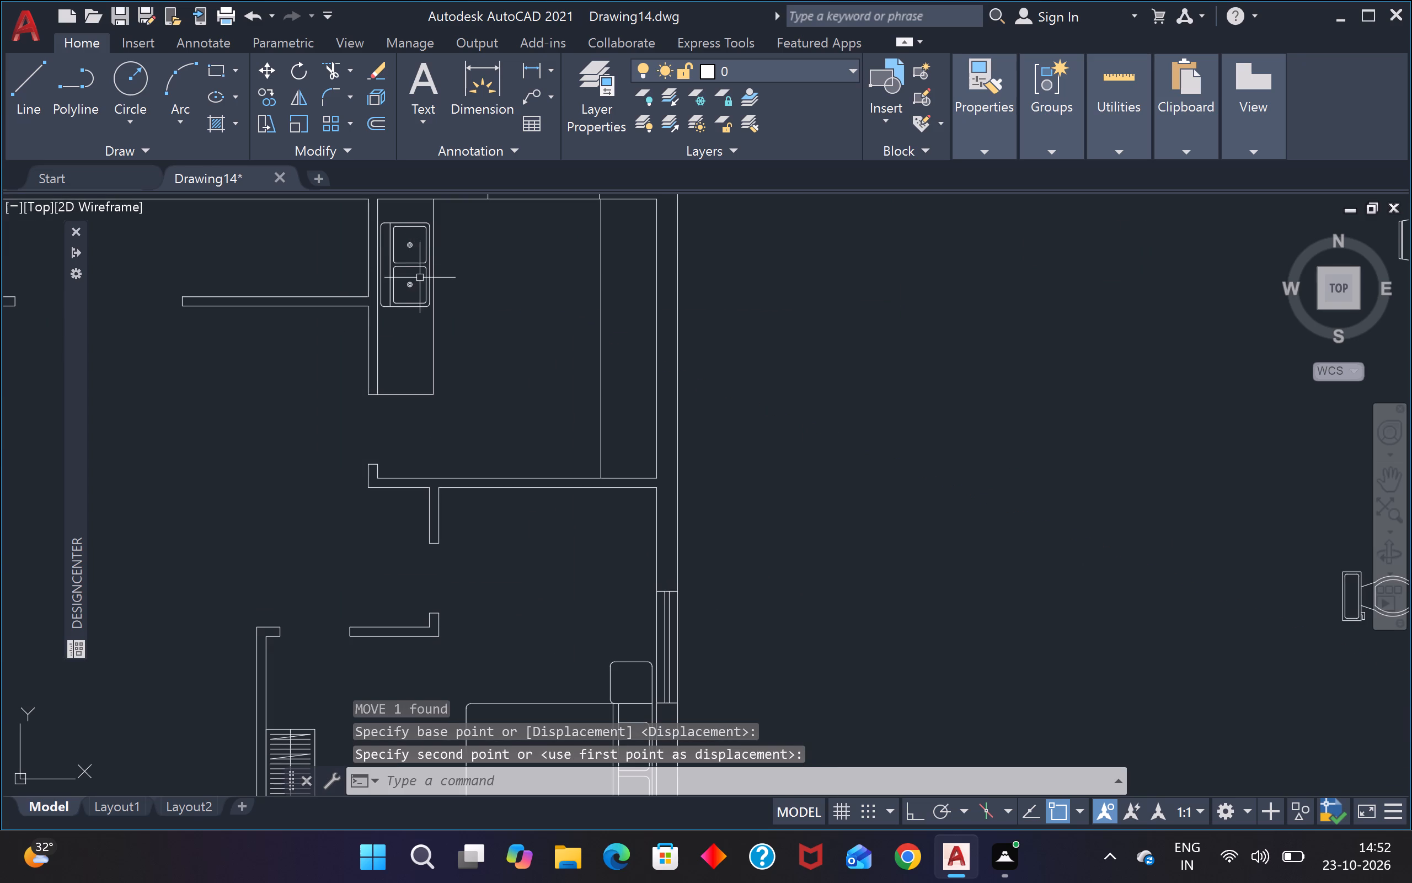
pyautogui.scroll(-2, 566, 374)
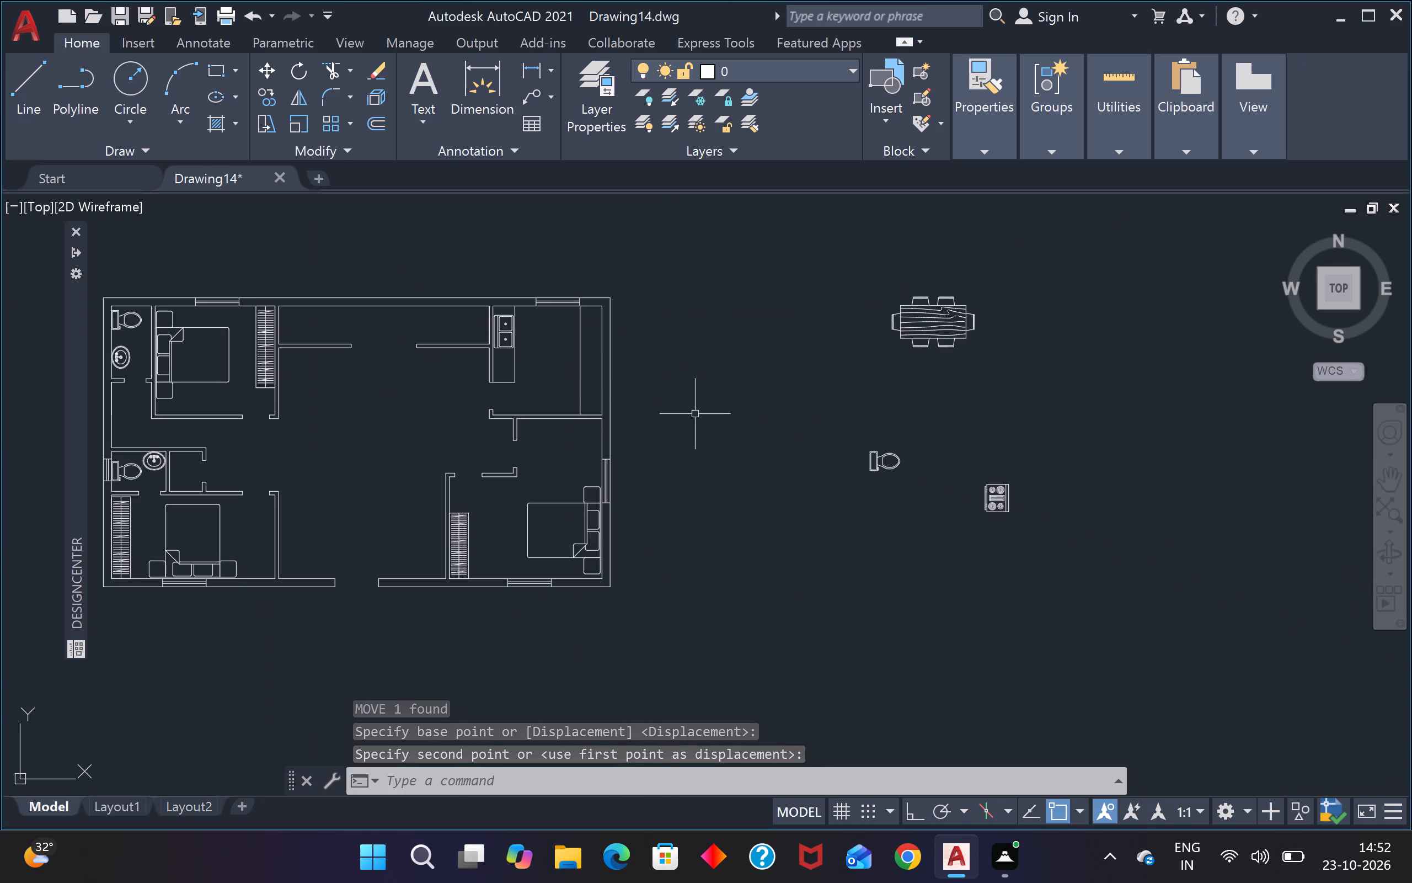
# Move the stove block from outside the plan onto the kitchen counter along the right exterior wall, opposite the sink.
pyautogui.moveTo(1066, 457); pyautogui.dragTo(1062, 462)
pyautogui.click(974, 572)
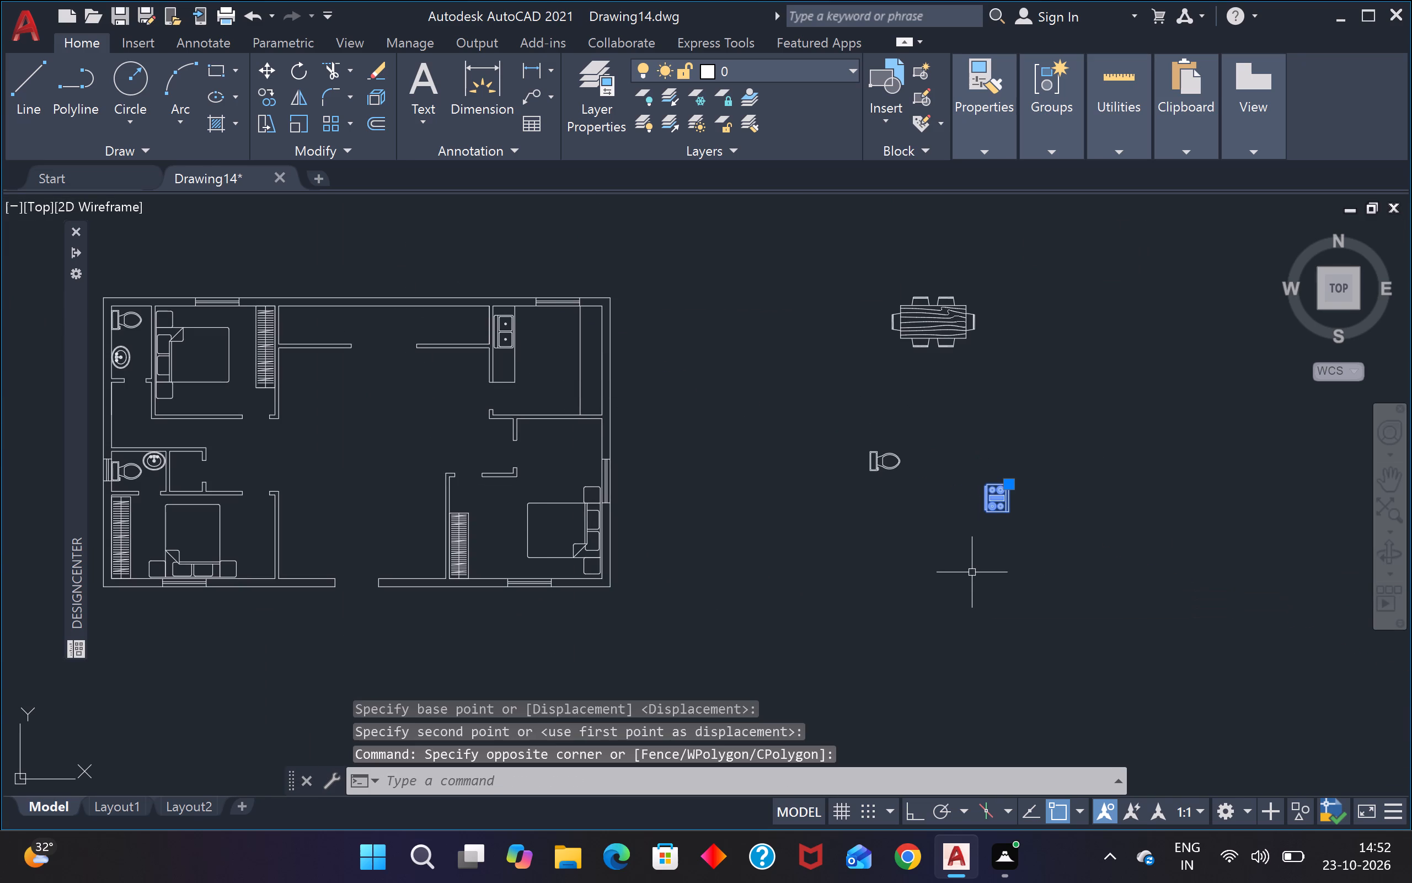
pyautogui.press('n')
pyautogui.press('BackSpace')
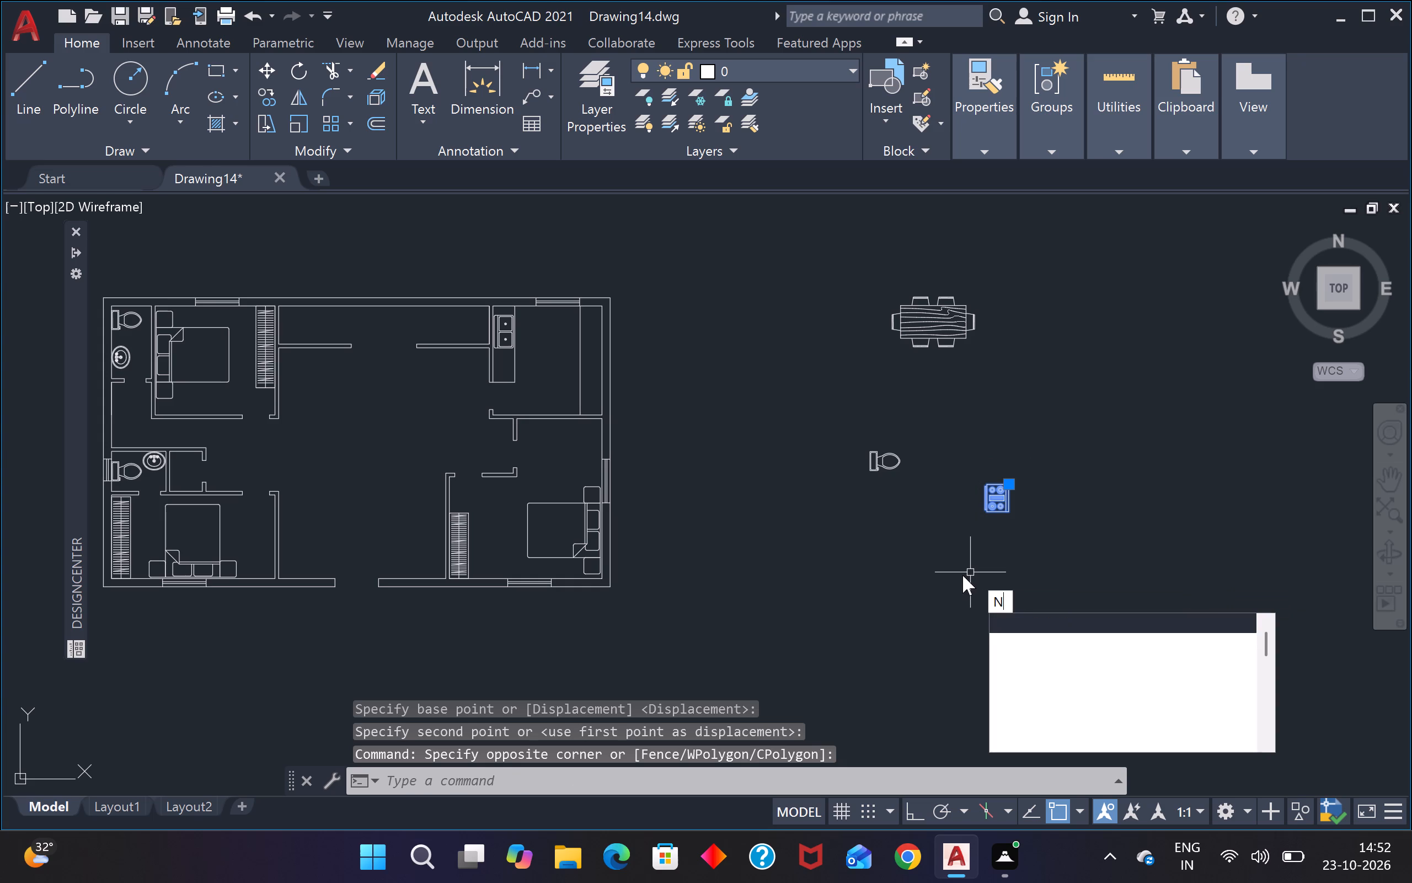
pyautogui.press('BackSpace')
pyautogui.write('m')
pyautogui.press('space')
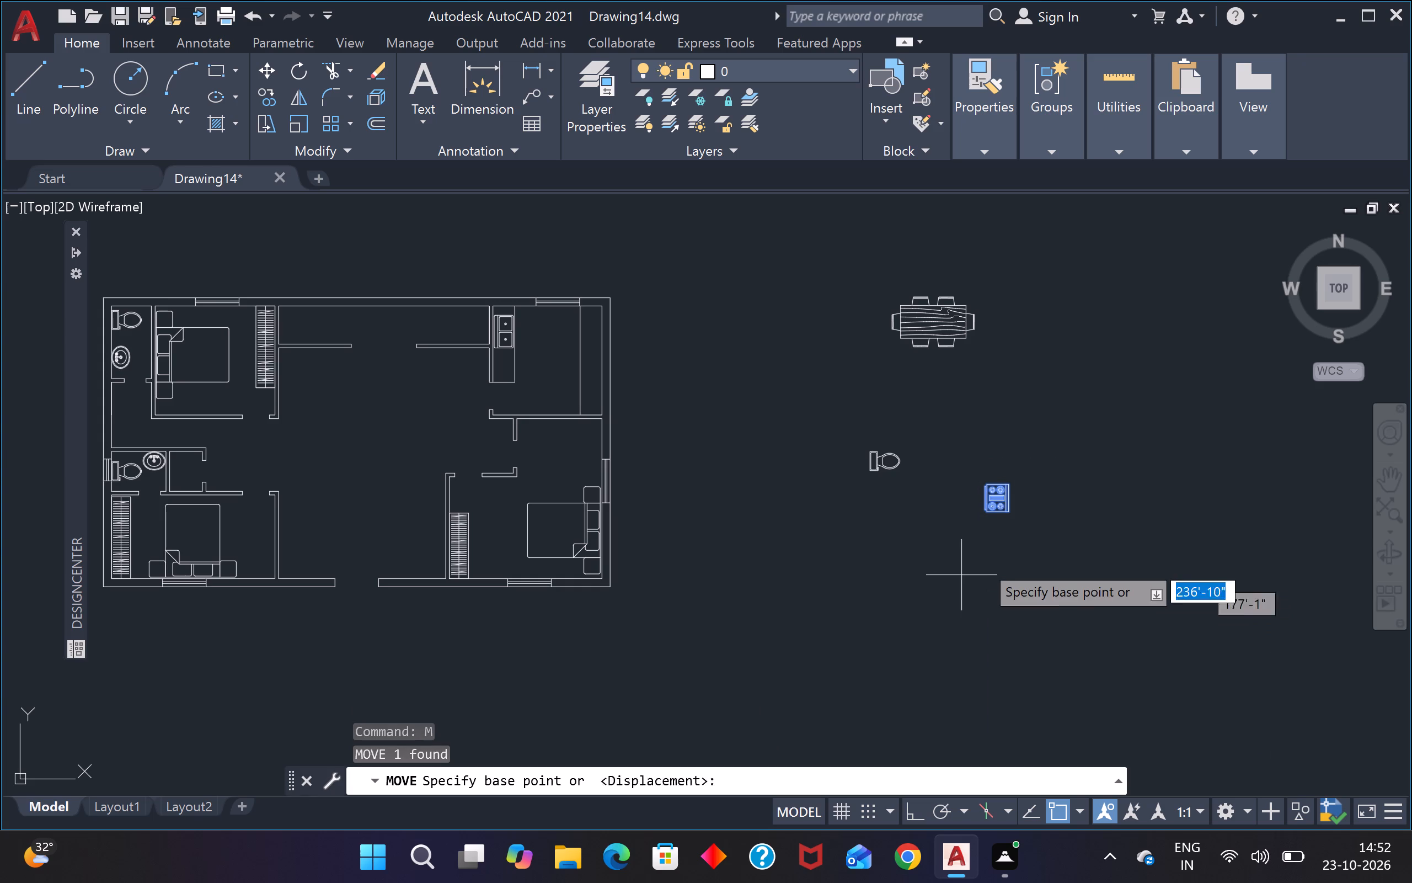
pyautogui.scroll(2, 994, 520)
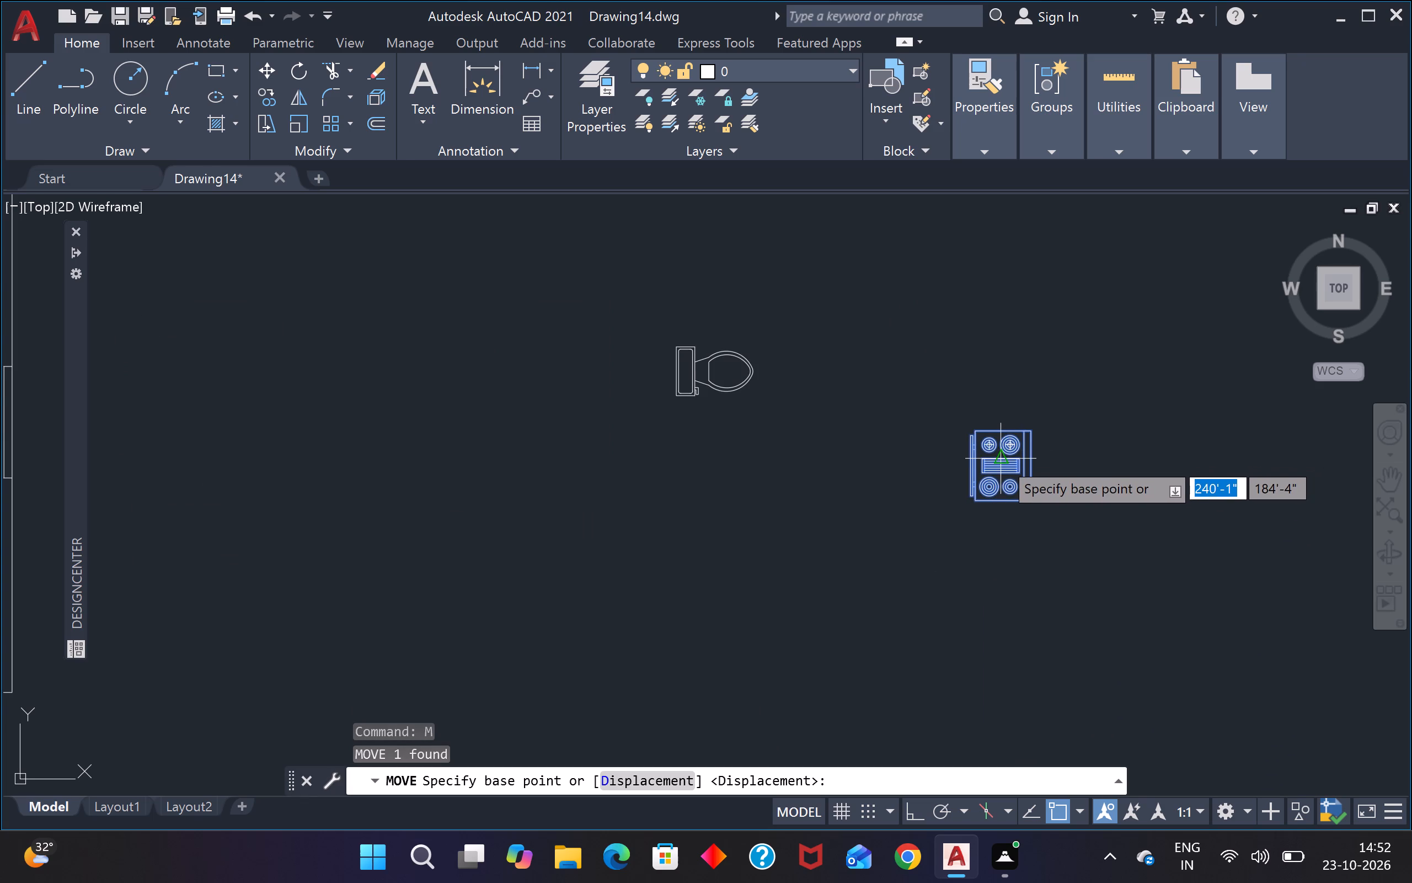
pyautogui.click(1001, 459)
pyautogui.scroll(-2, 1002, 459)
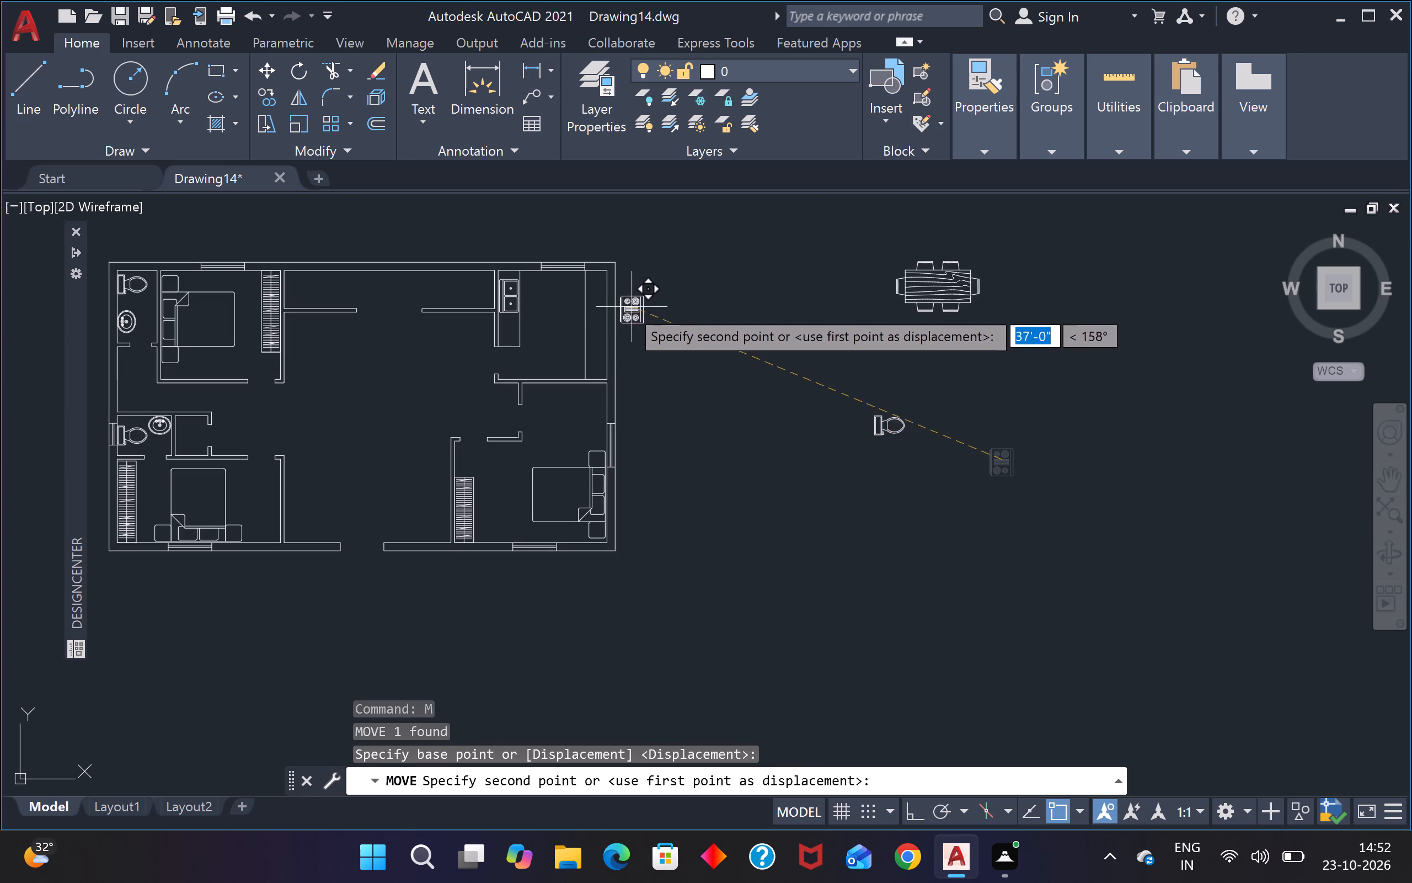
pyautogui.scroll(2, 598, 318)
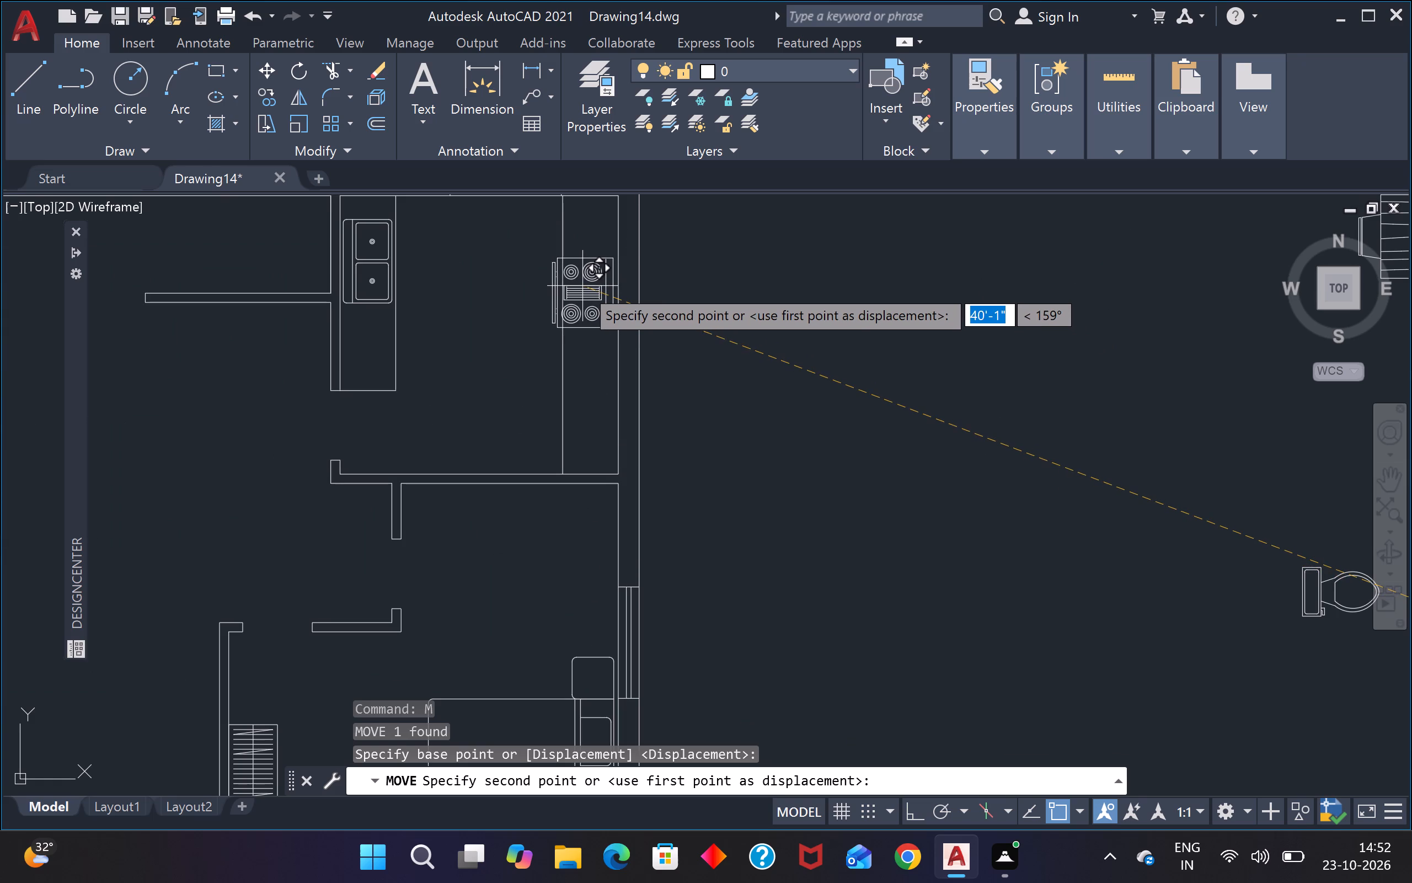
pyautogui.scroll(2, 582, 286)
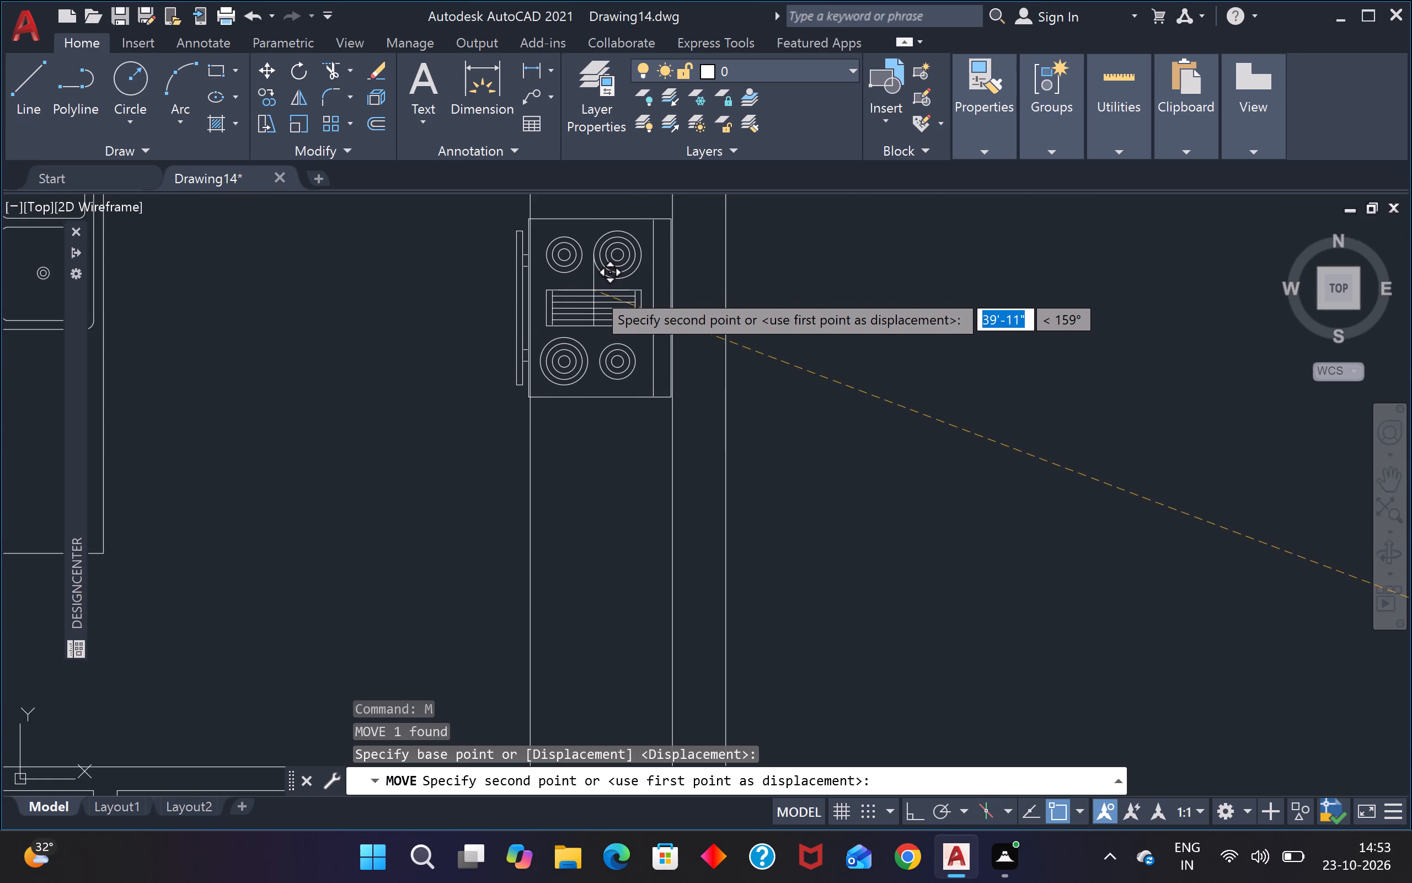
pyautogui.click(596, 290)
pyautogui.scroll(-2, 596, 290)
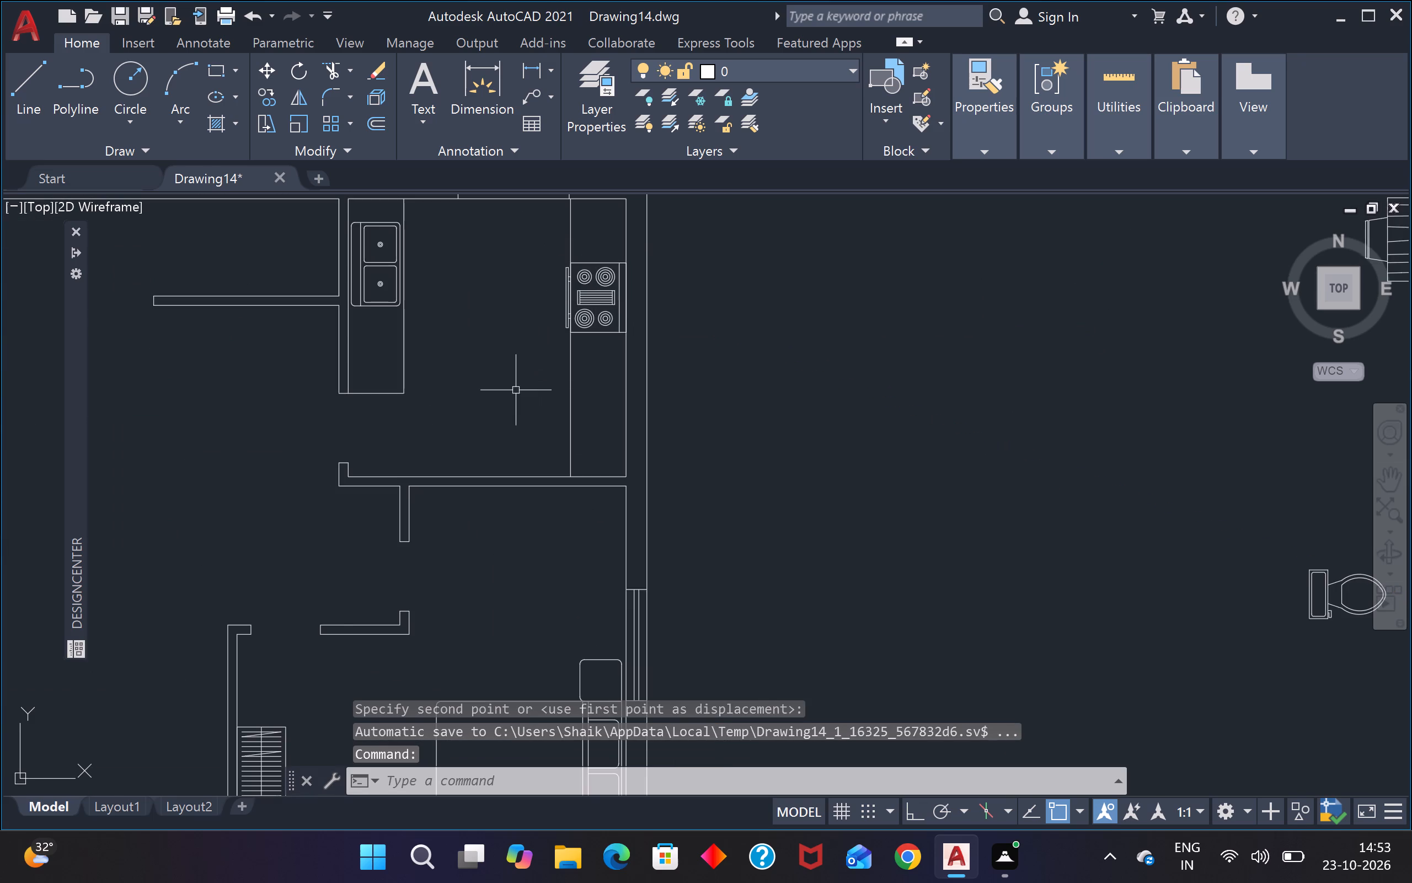
pyautogui.scroll(-2, 515, 391)
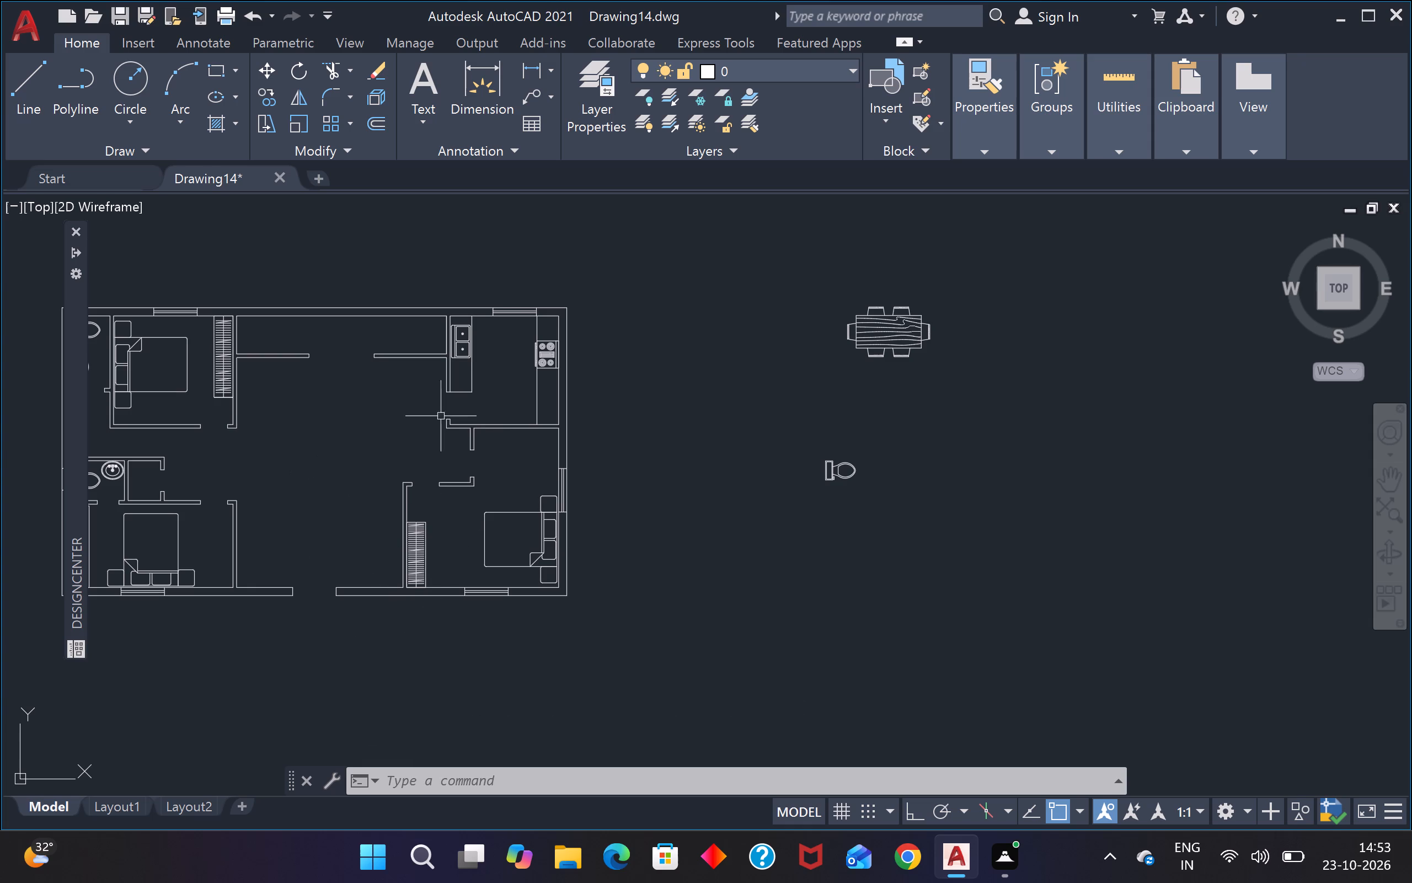
# Open the Dining Set - 36 x 72 in. block definition for editing.
pyautogui.doubleClick(894, 331)
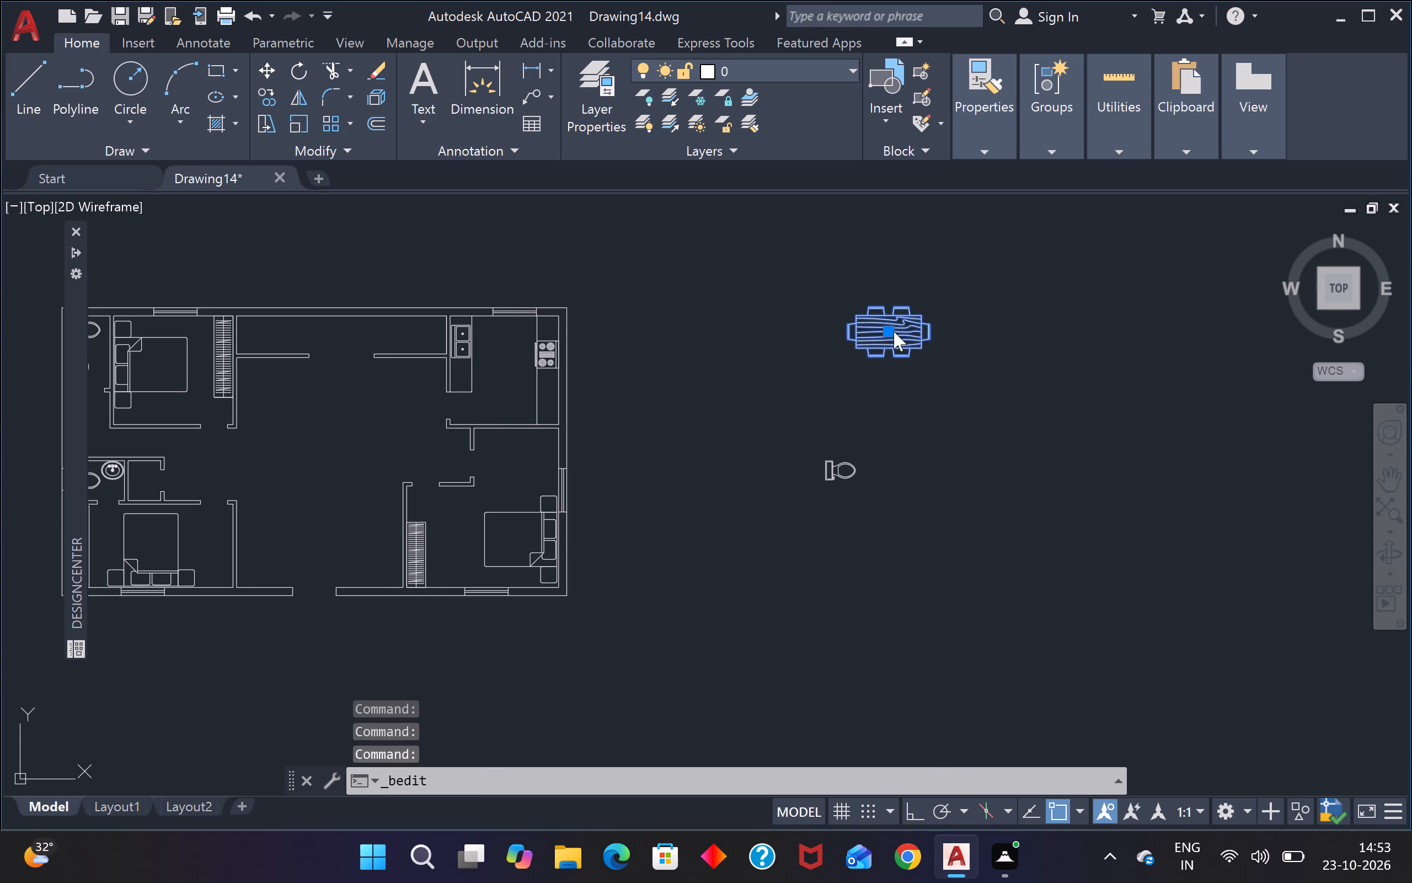
pyautogui.click(702, 575)
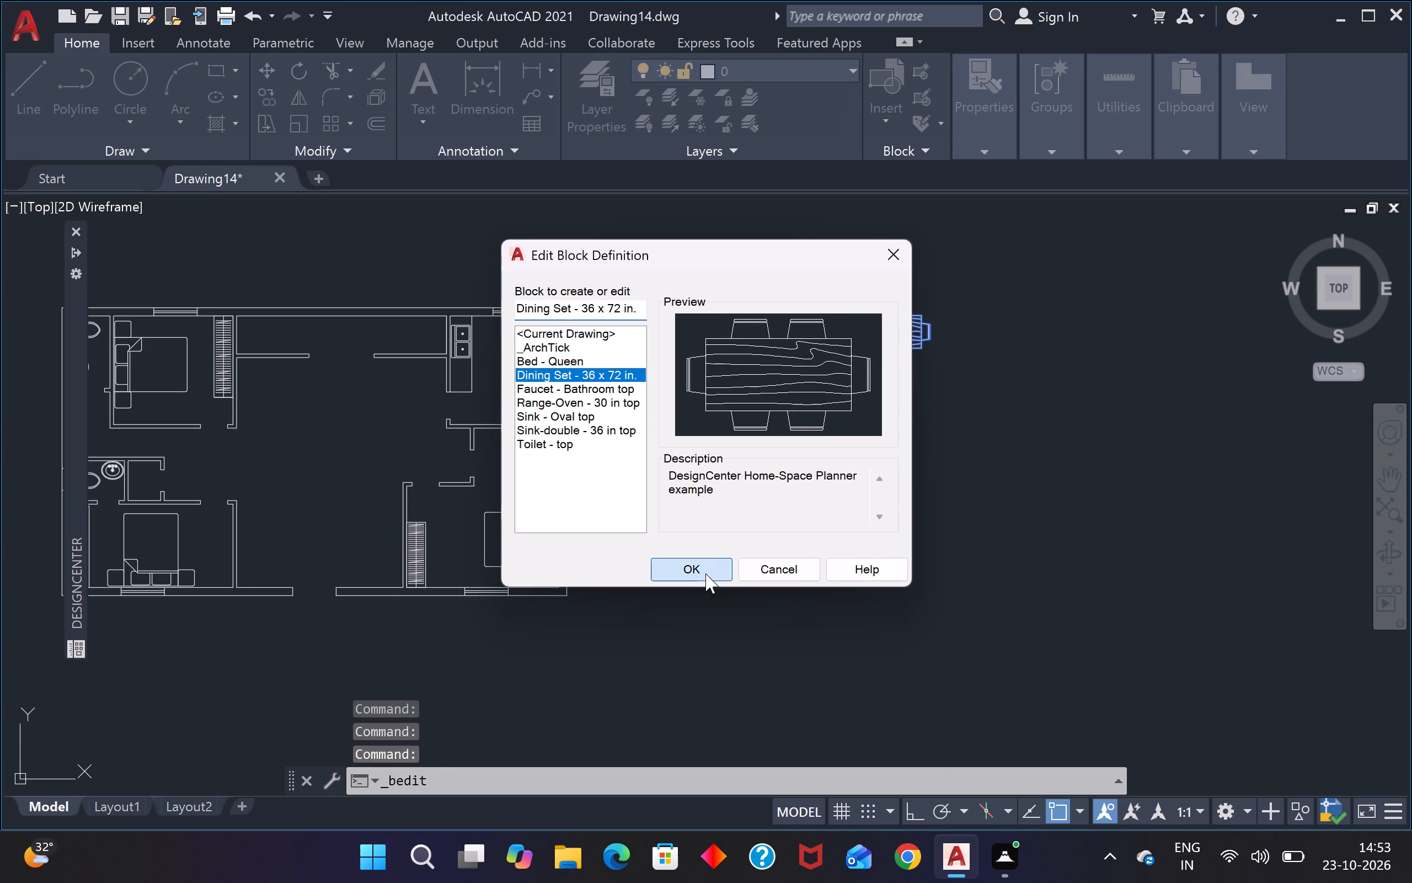
# Erase the six upper wood-grain lines from the dining tabletop, leaving only the lowest one.
pyautogui.click(641, 381)
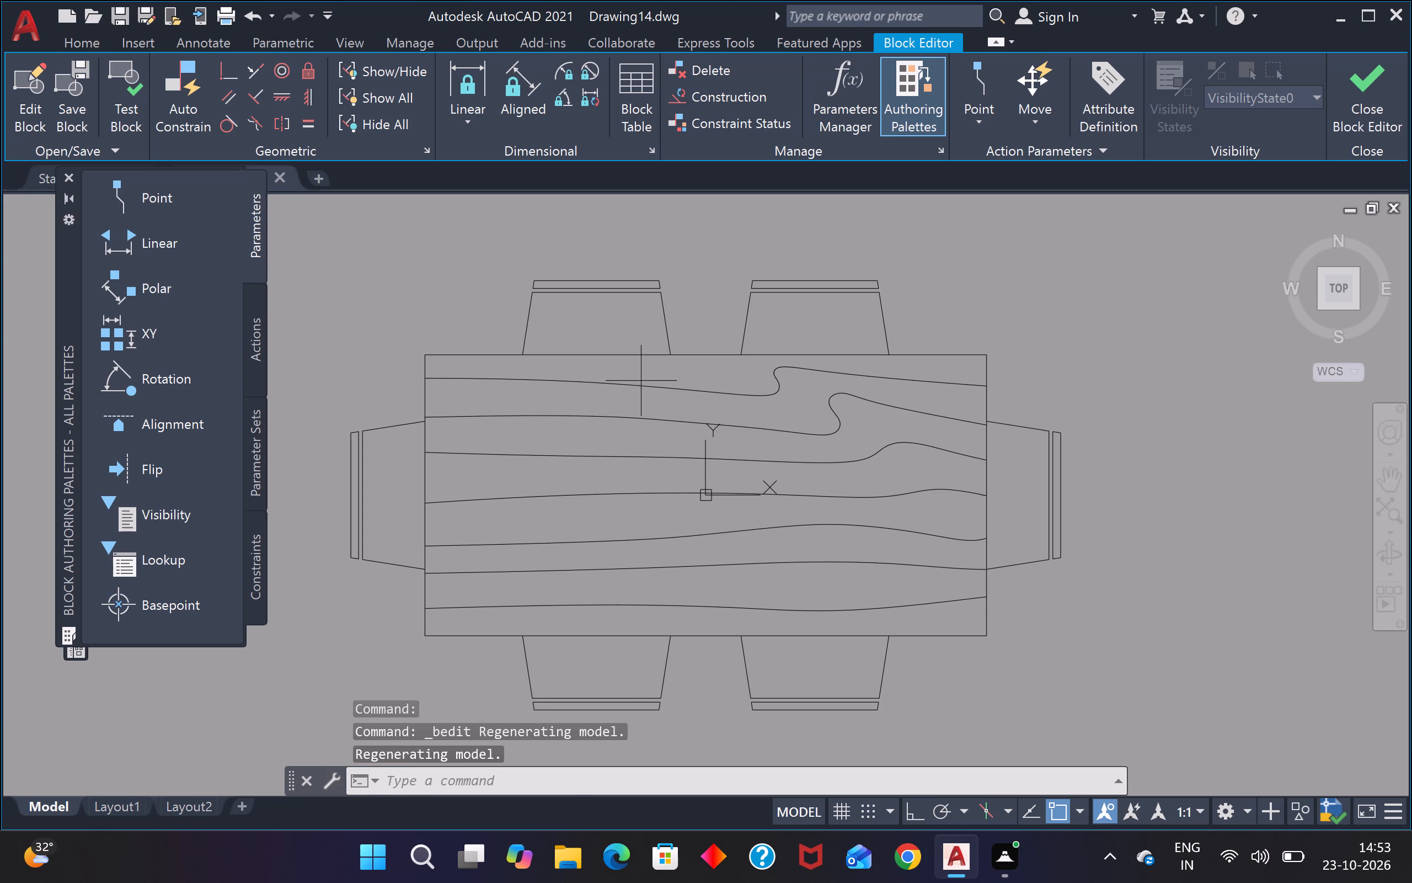
pyautogui.click(615, 421)
pyautogui.press('Delete')
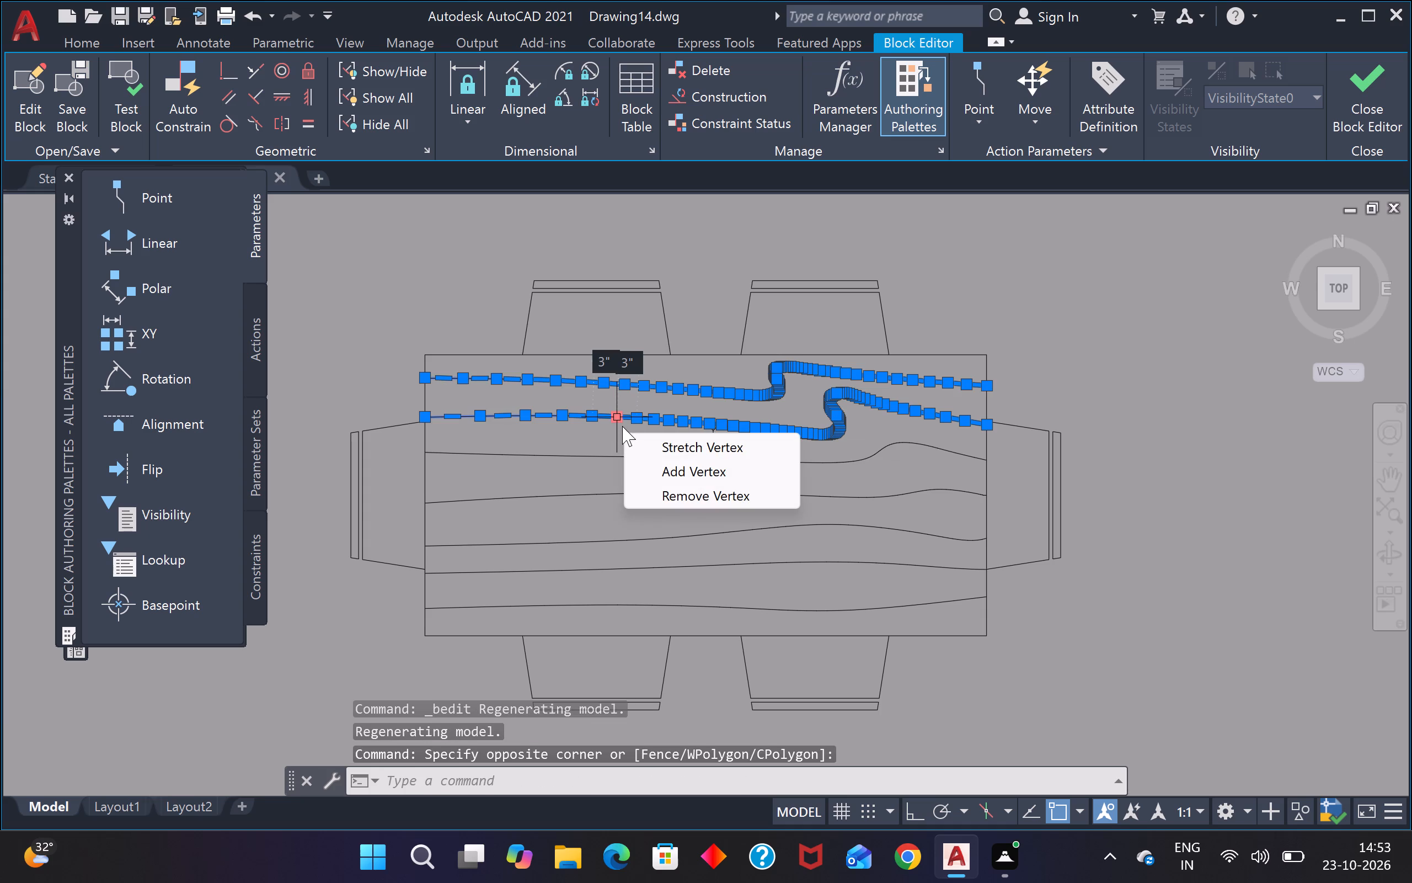
pyautogui.press('Delete')
pyautogui.click(609, 428)
pyautogui.click(569, 471)
pyautogui.press('Delete')
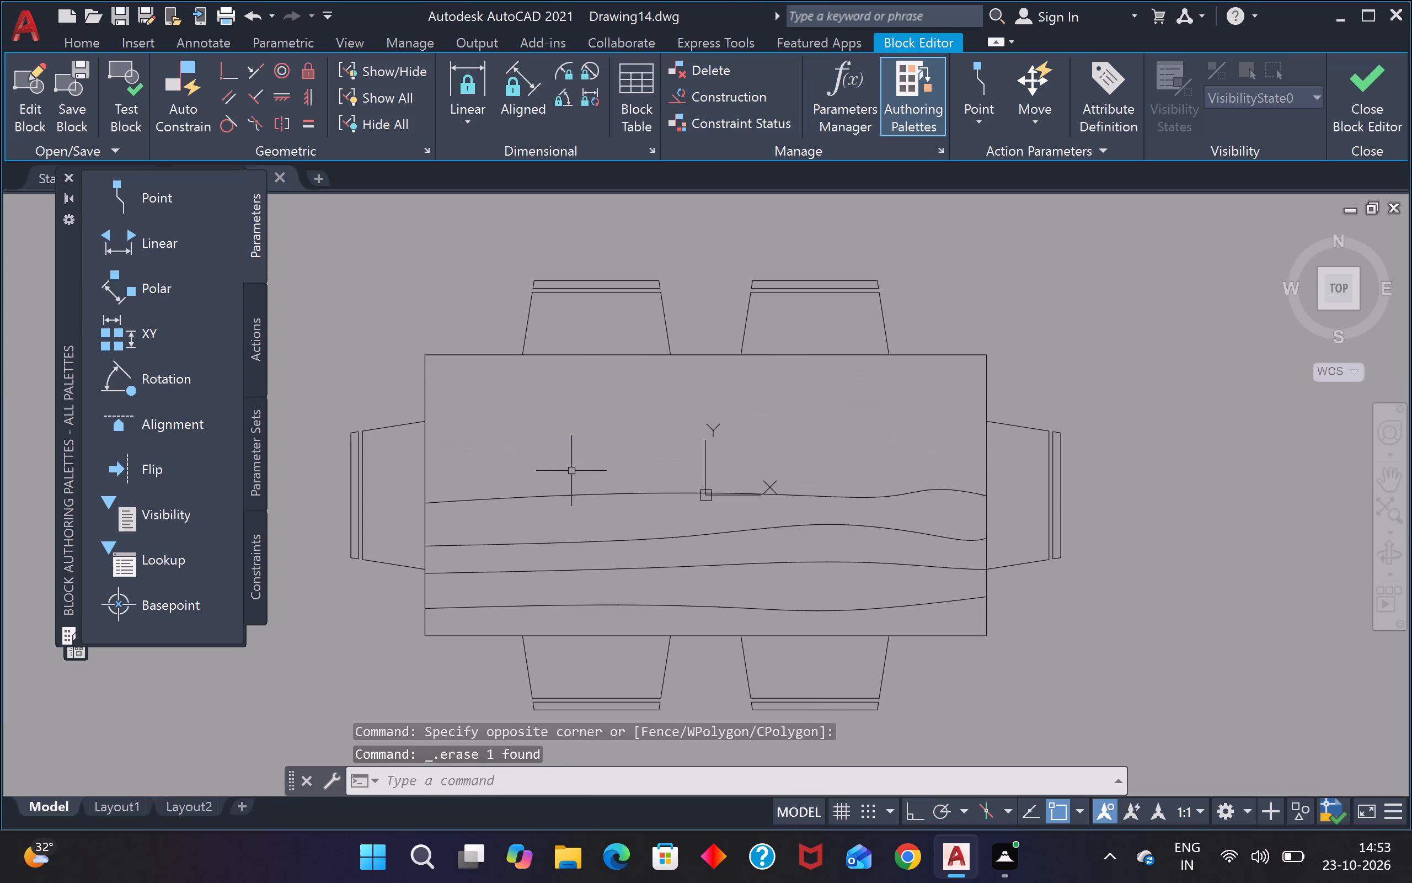
pyautogui.moveTo(577, 470); pyautogui.dragTo(579, 477)
pyautogui.click(562, 509)
pyautogui.press('Delete')
pyautogui.moveTo(573, 513); pyautogui.dragTo(583, 518)
pyautogui.click(545, 589)
pyautogui.press('Delete')
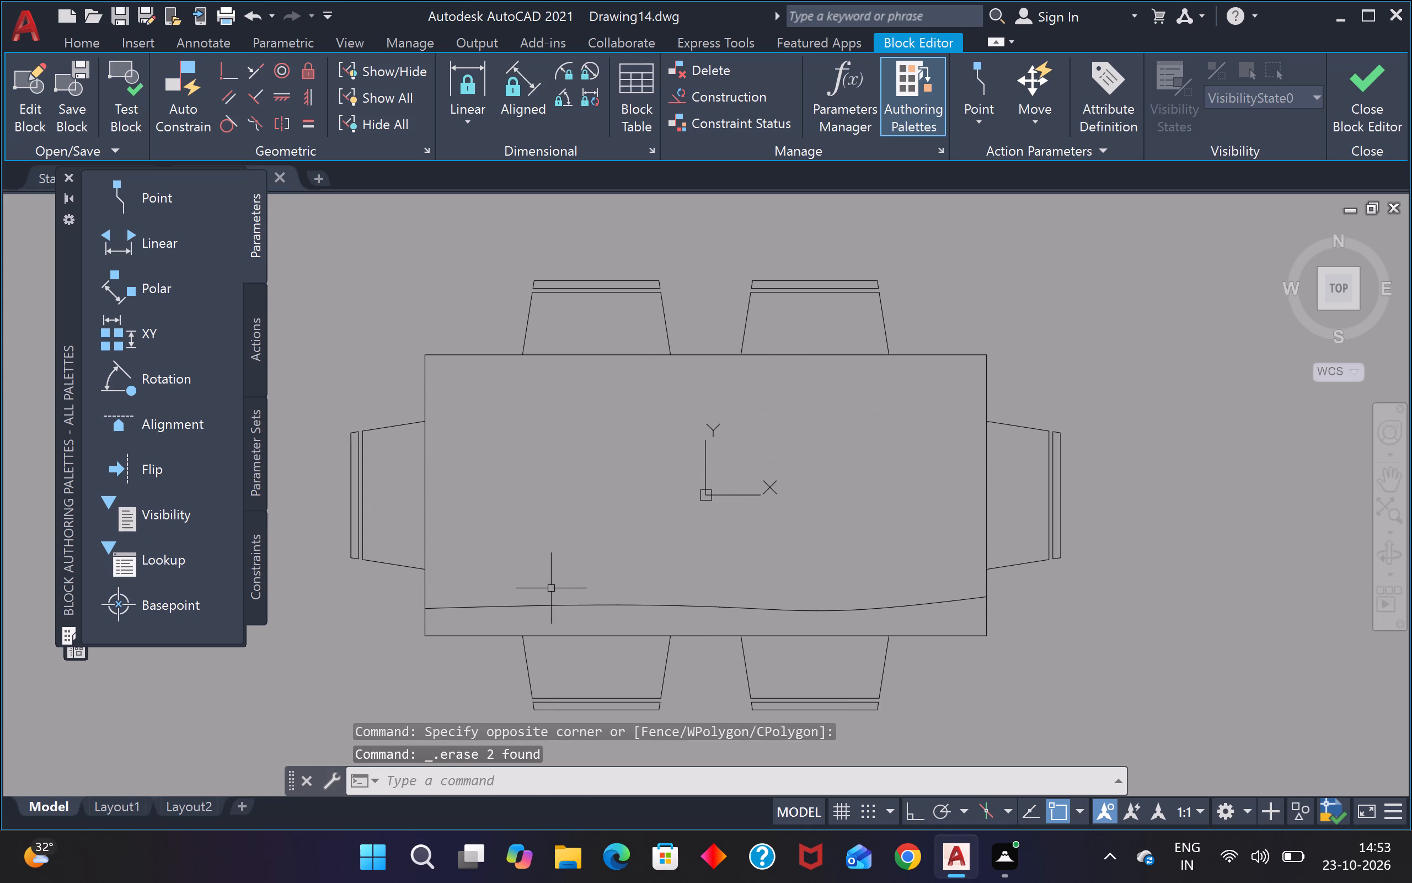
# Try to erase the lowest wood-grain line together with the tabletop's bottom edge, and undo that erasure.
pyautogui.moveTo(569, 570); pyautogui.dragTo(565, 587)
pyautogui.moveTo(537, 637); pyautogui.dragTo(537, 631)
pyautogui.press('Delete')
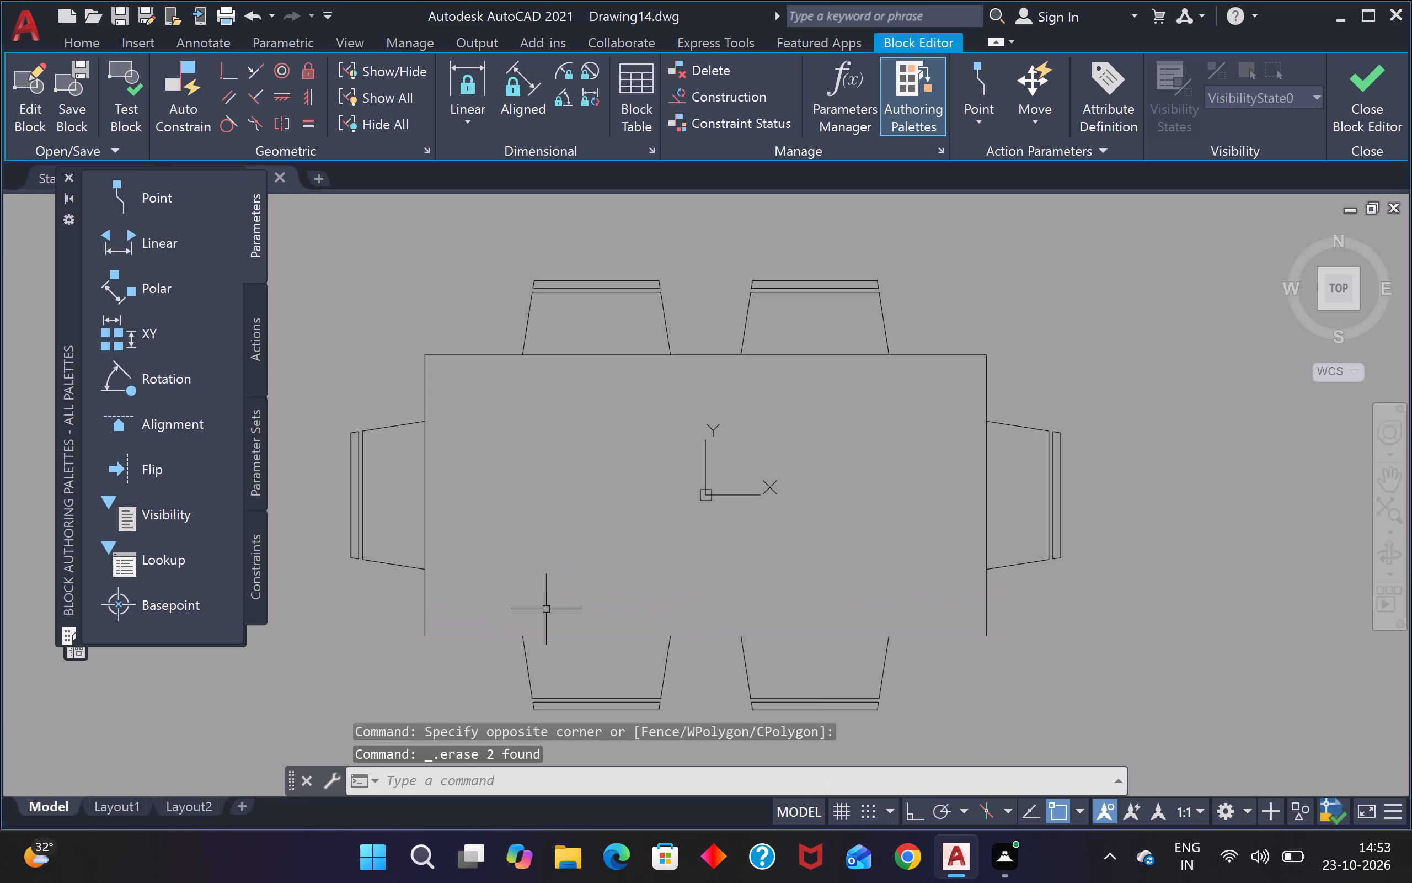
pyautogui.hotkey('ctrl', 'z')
# Erase only the lowest wood-grain line from the dining tabletop, keeping the table outline.
pyautogui.moveTo(544, 576); pyautogui.dragTo(549, 575)
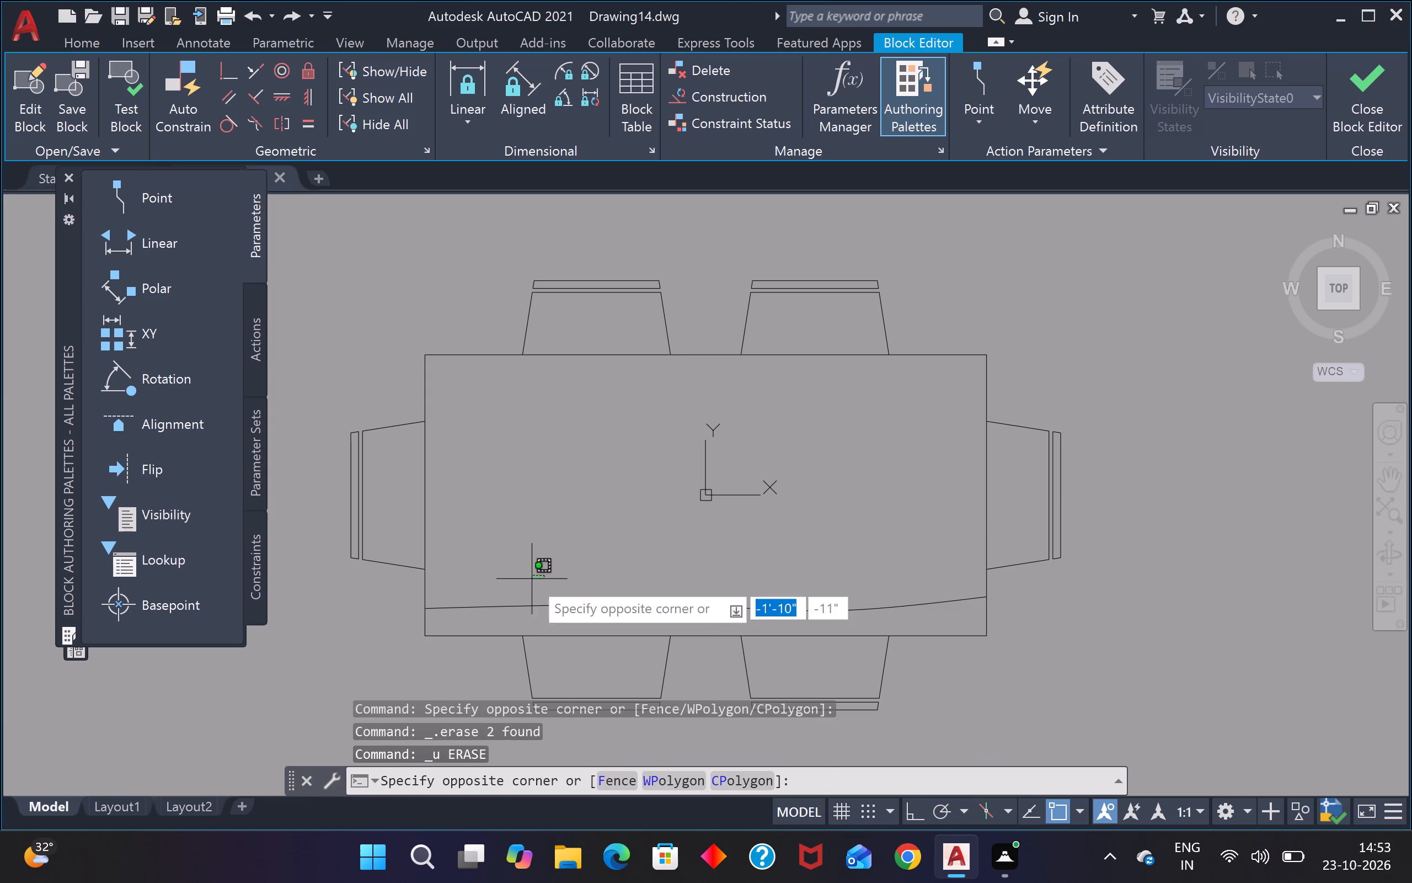
pyautogui.click(483, 620)
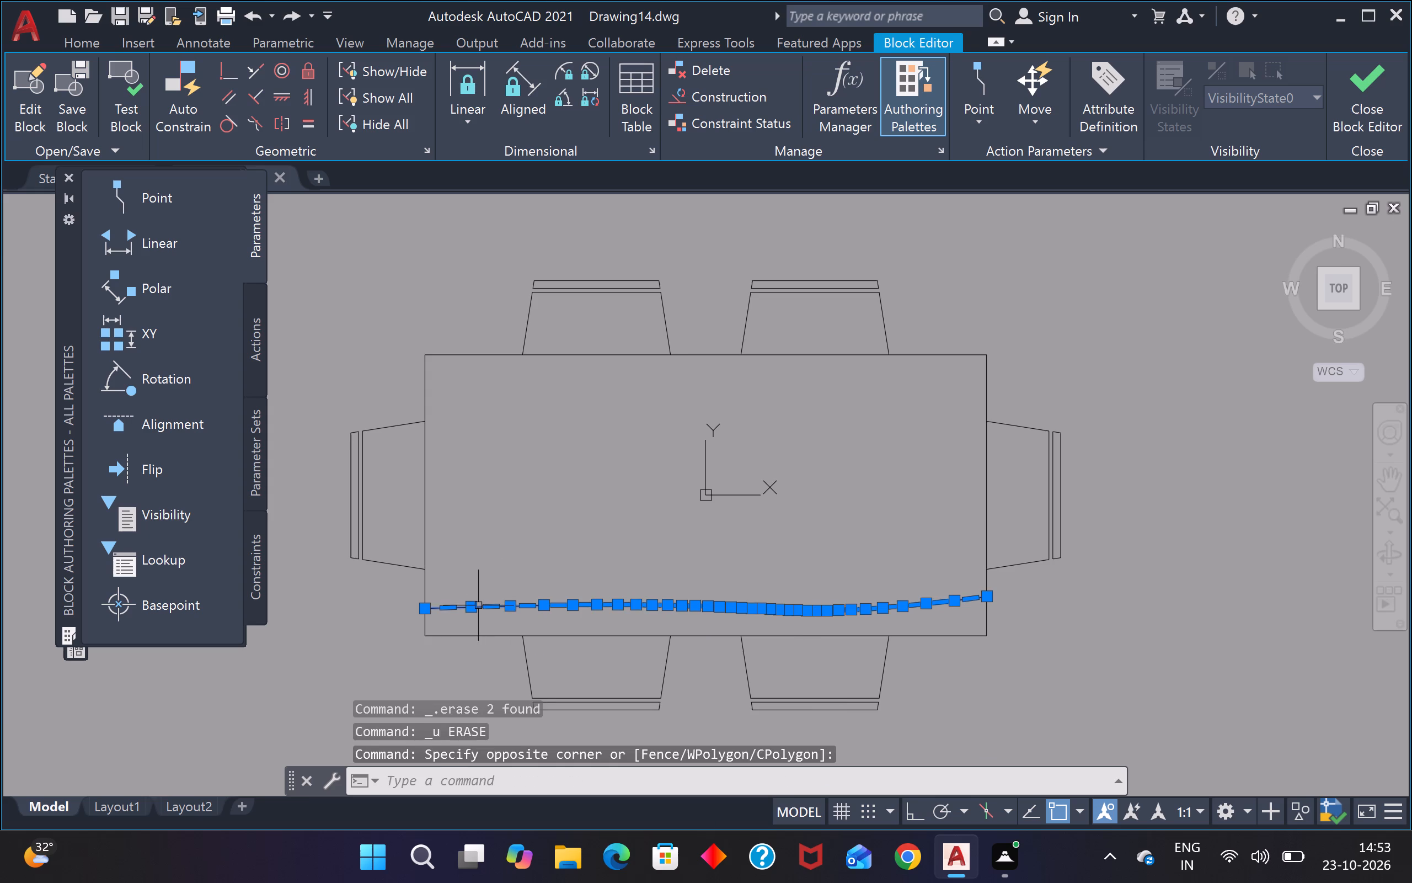
pyautogui.press('Delete')
pyautogui.press('Escape')
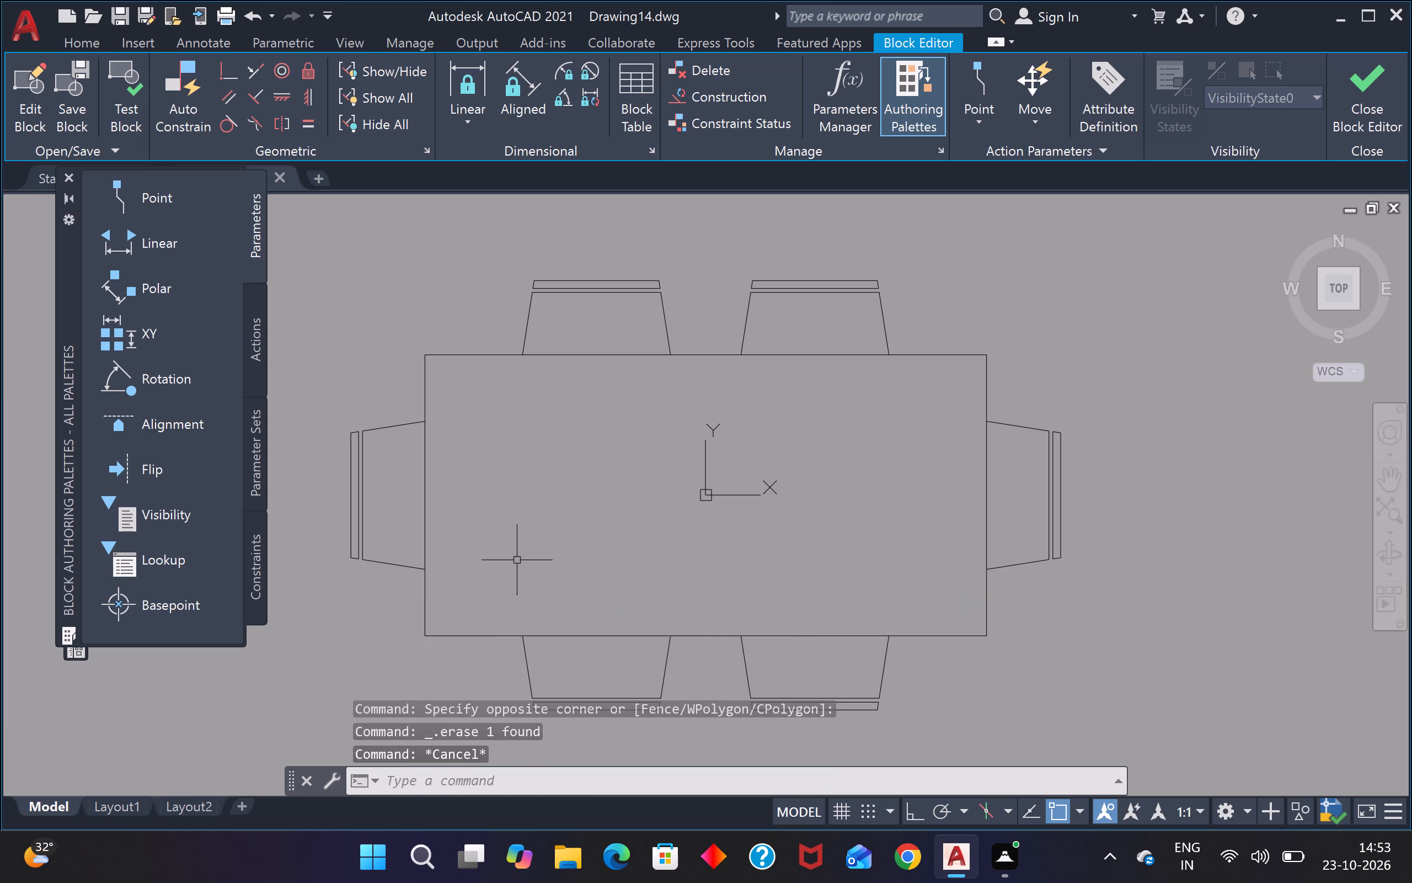
pyautogui.press('Escape')
# Fillet the upper-left chair's side lines to the outer backrest line with a 2" radius.
pyautogui.write('f')
pyautogui.press('space')
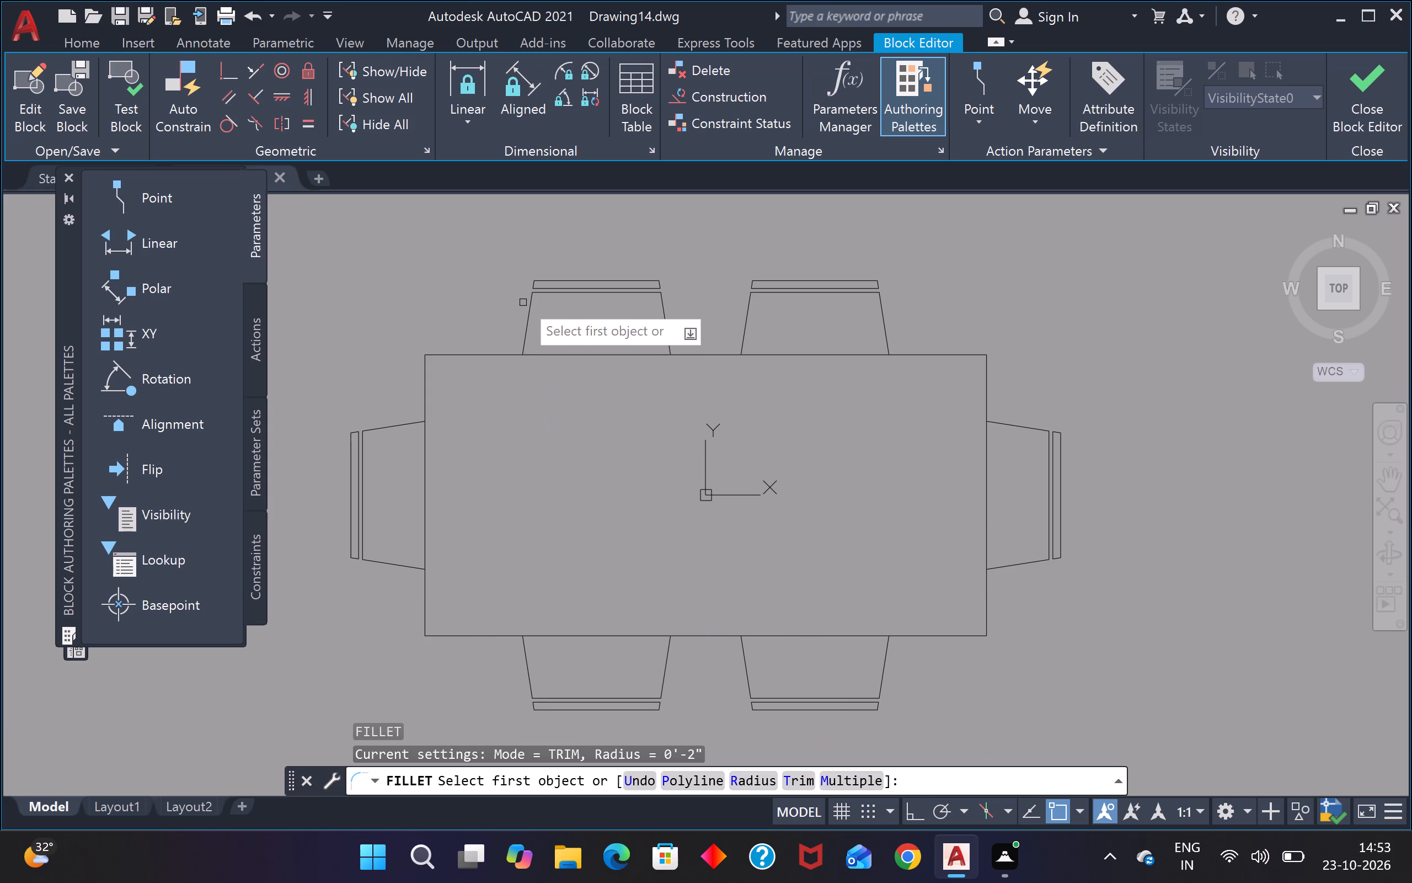
pyautogui.click(531, 308)
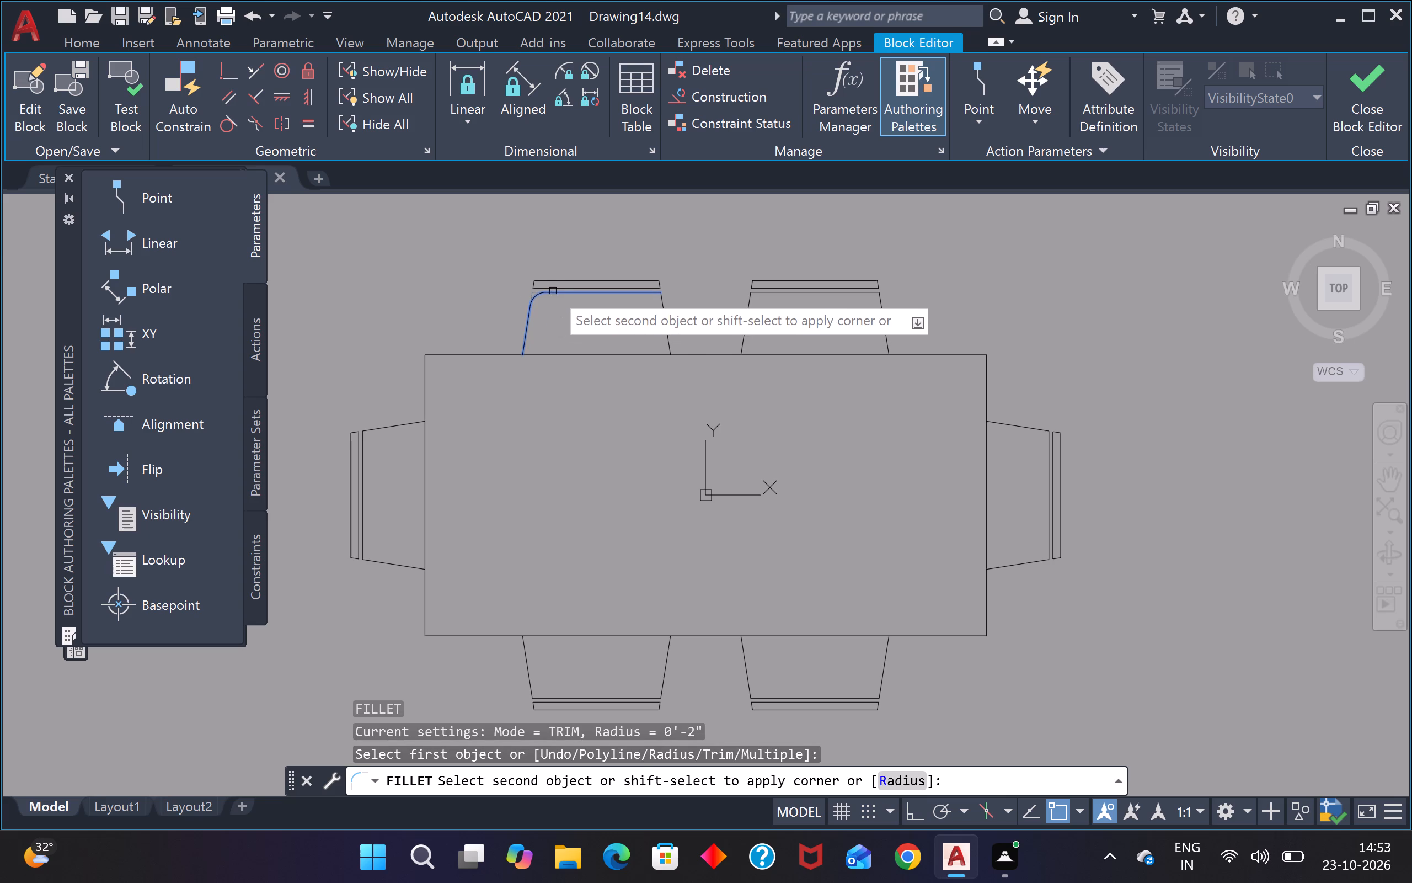
pyautogui.click(553, 280)
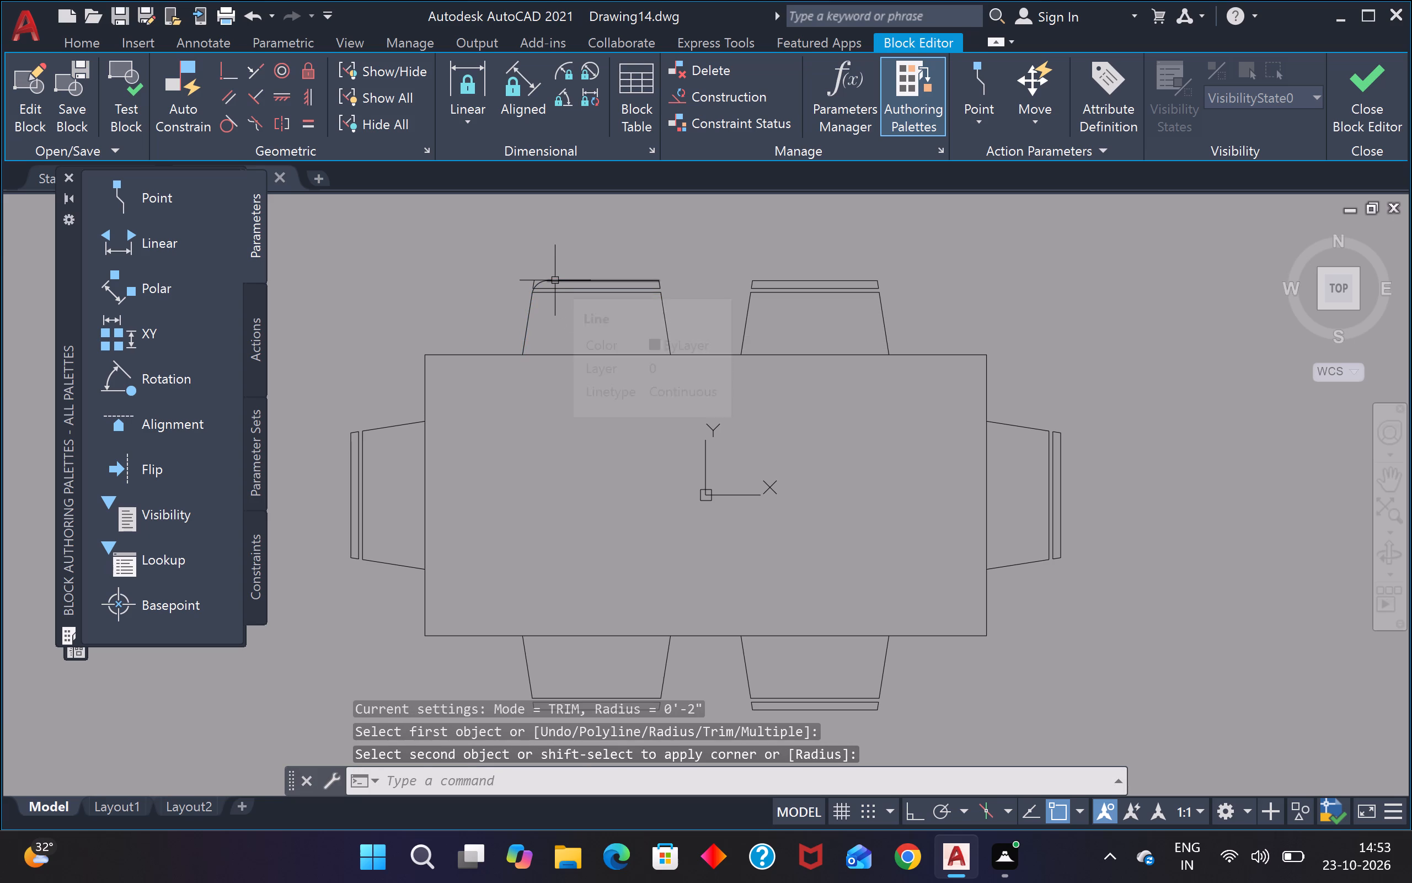
pyautogui.press('space')
pyautogui.click(667, 320)
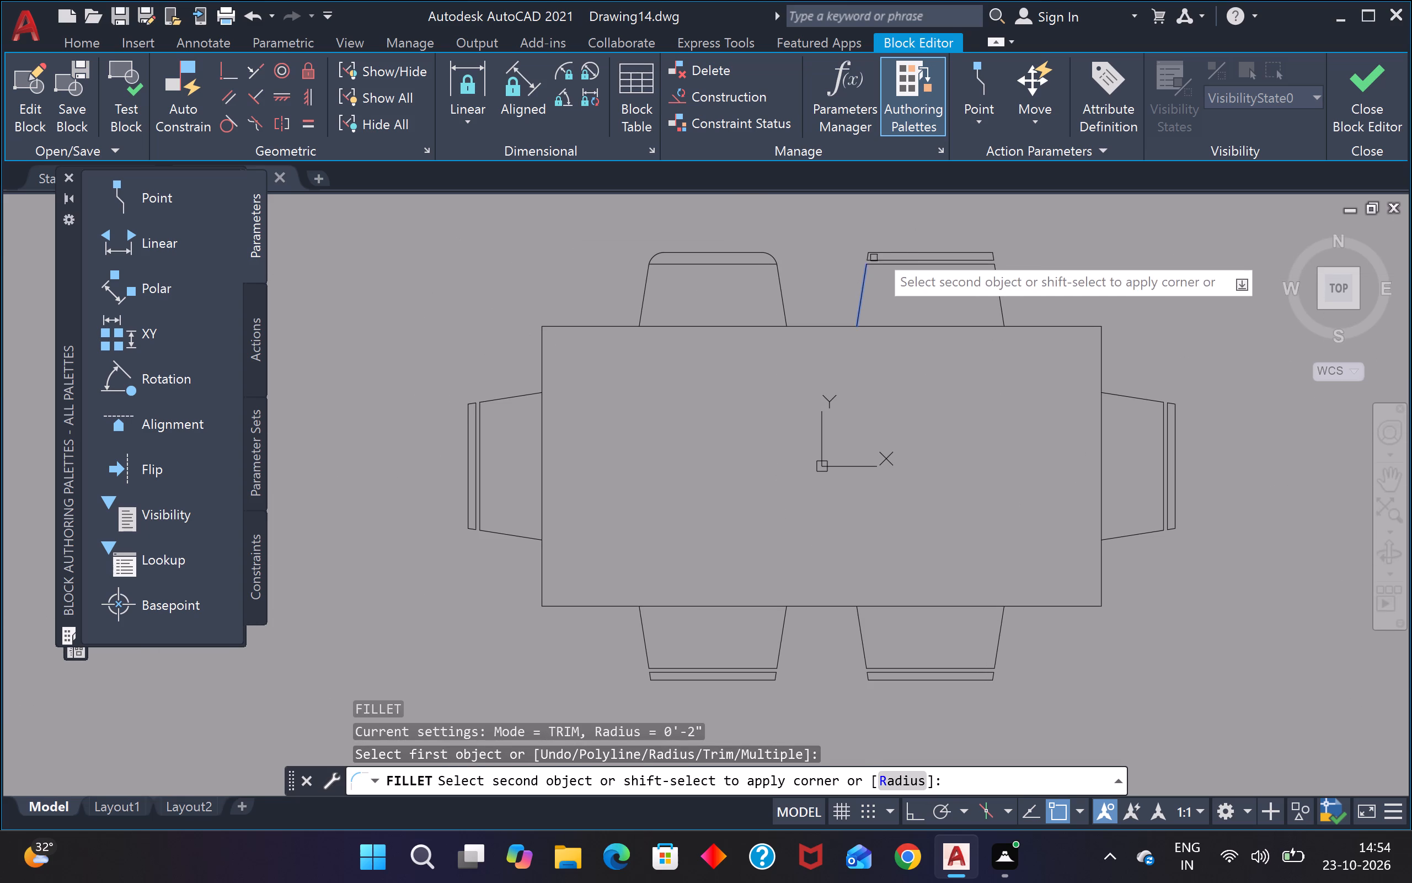
# Fillet the upper-right chair's two side lines to its outer backrest line with a 2" radius.
pyautogui.click(892, 256)
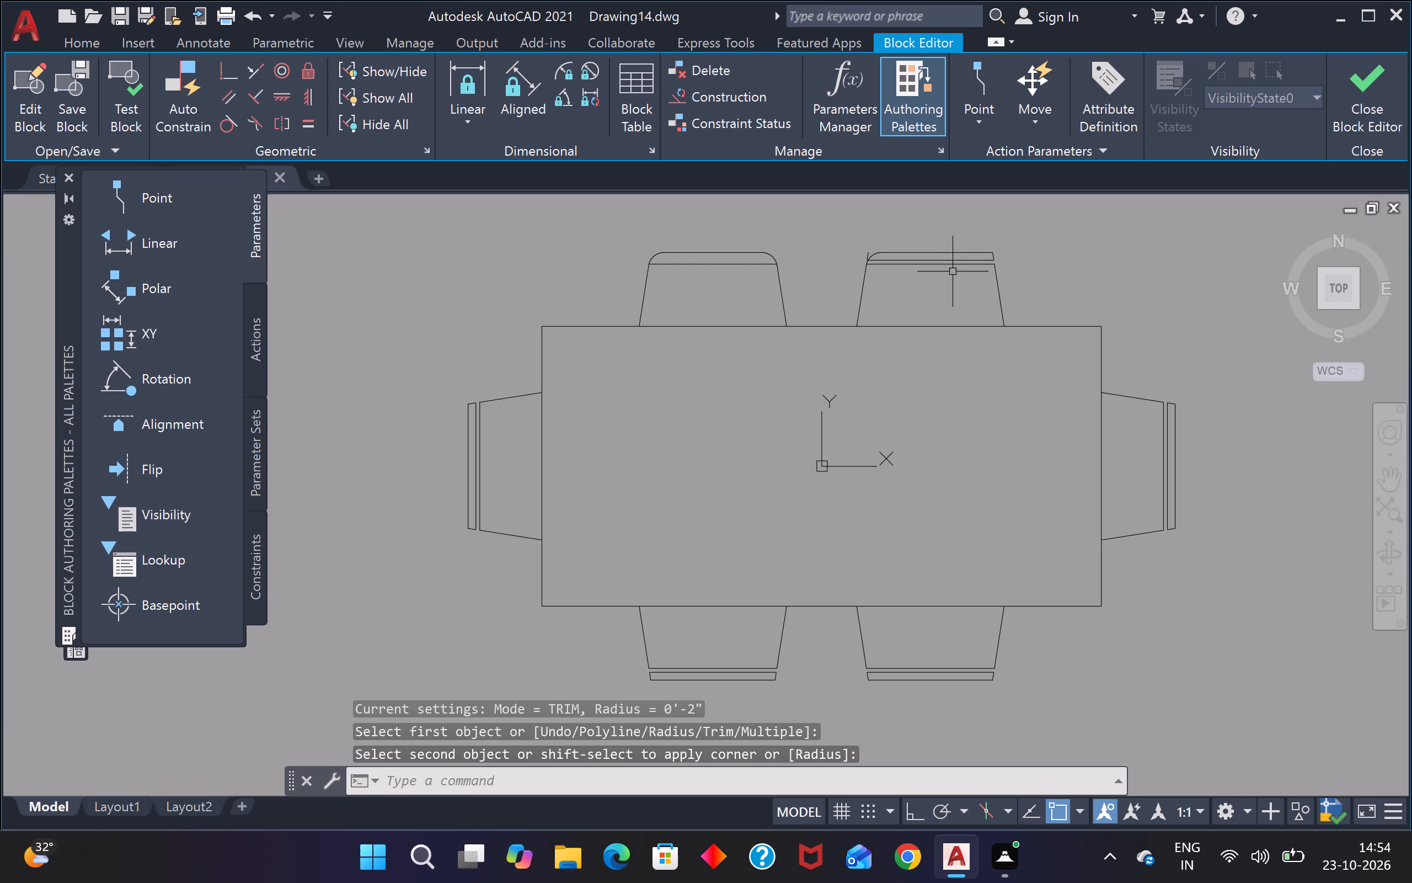
pyautogui.press('space')
pyautogui.click(996, 283)
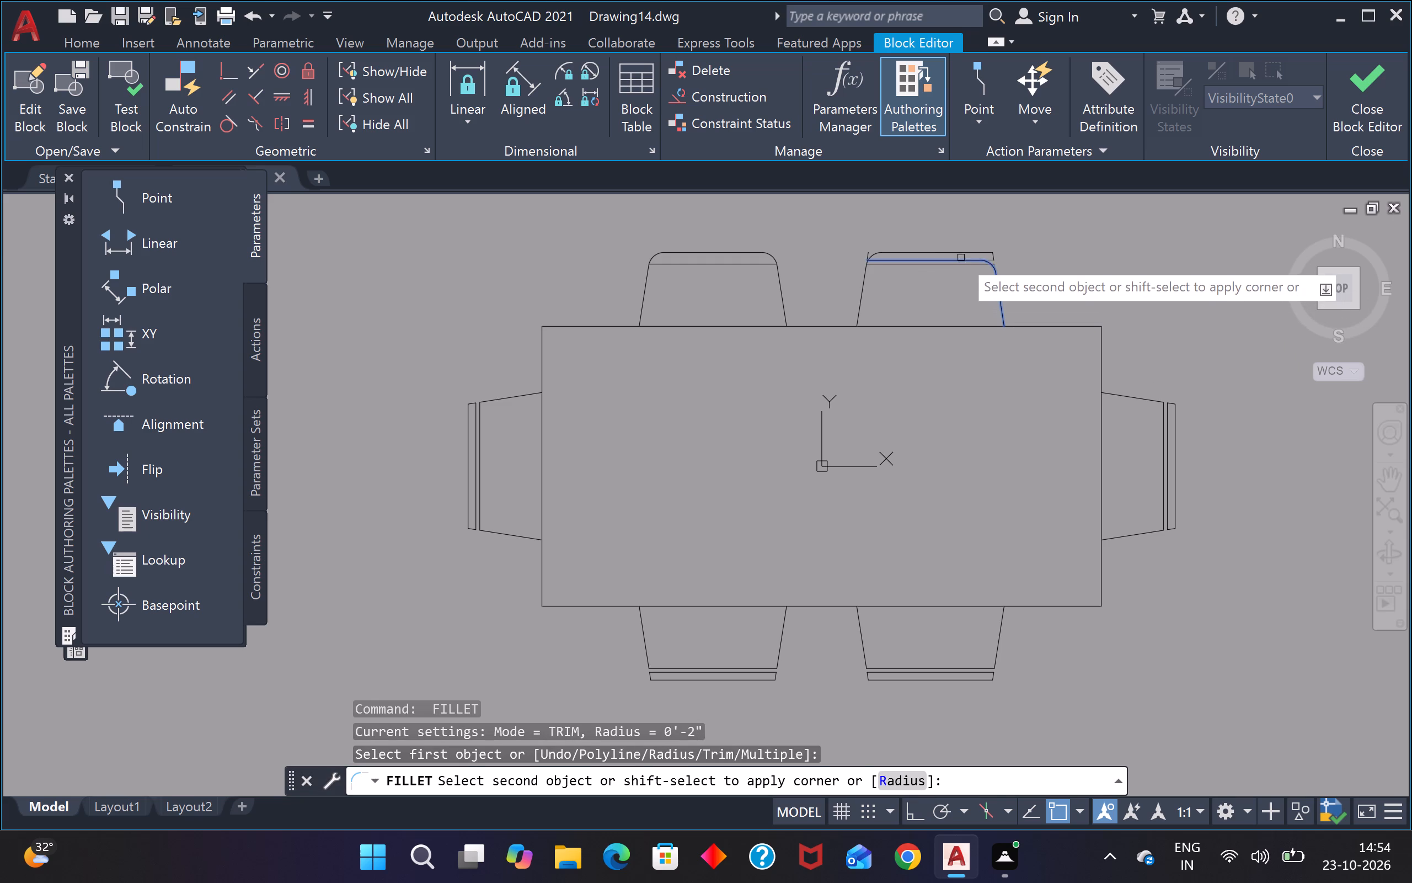
pyautogui.click(961, 256)
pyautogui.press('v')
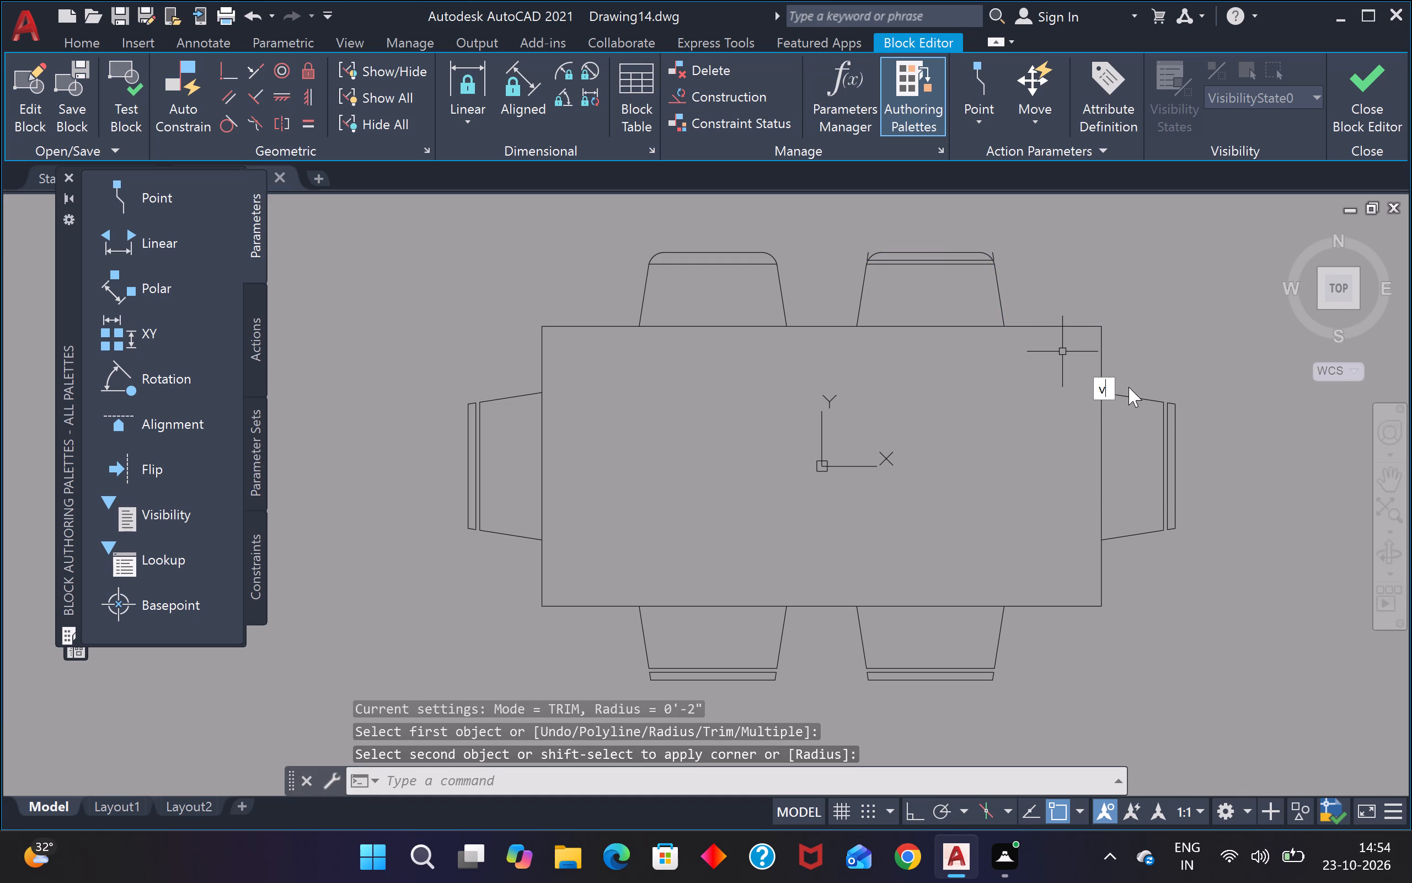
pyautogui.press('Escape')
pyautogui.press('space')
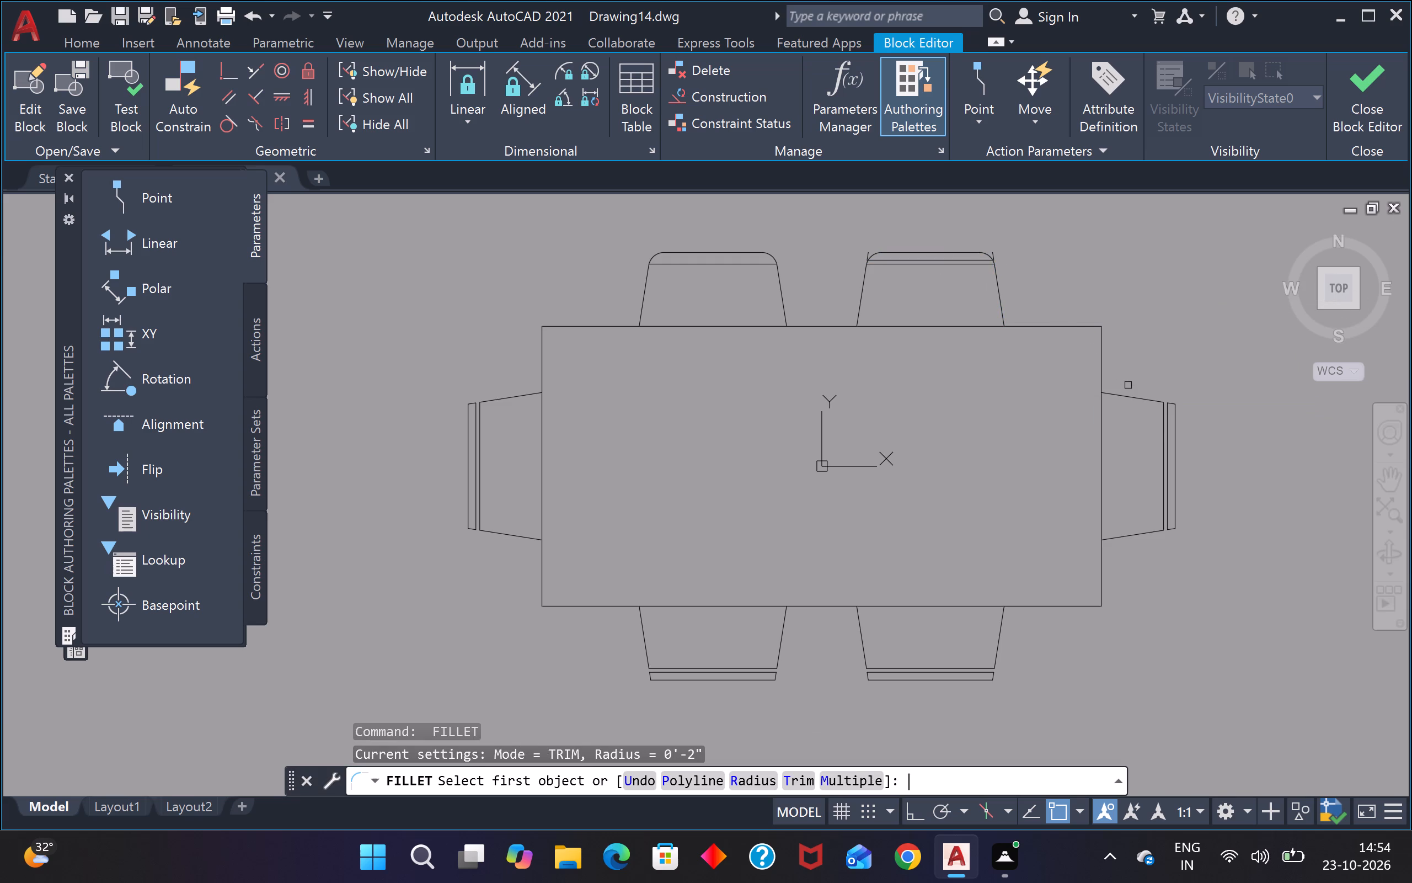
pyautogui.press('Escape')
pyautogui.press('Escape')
# Fillet the right-end chair's two side lines to its outer backrest line with a 2" radius.
pyautogui.write('f')
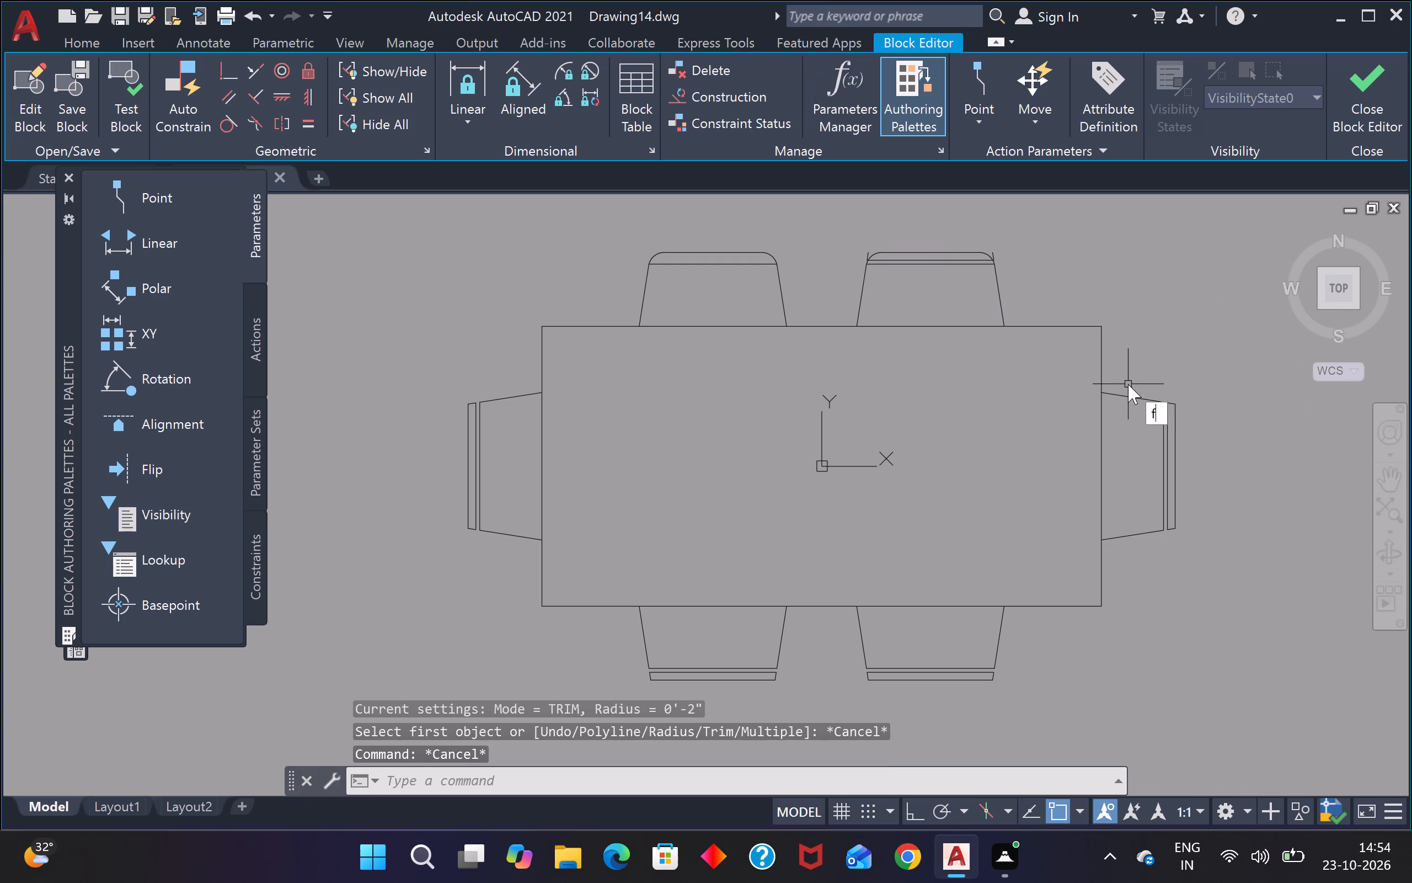
pyautogui.press('space')
pyautogui.click(1136, 395)
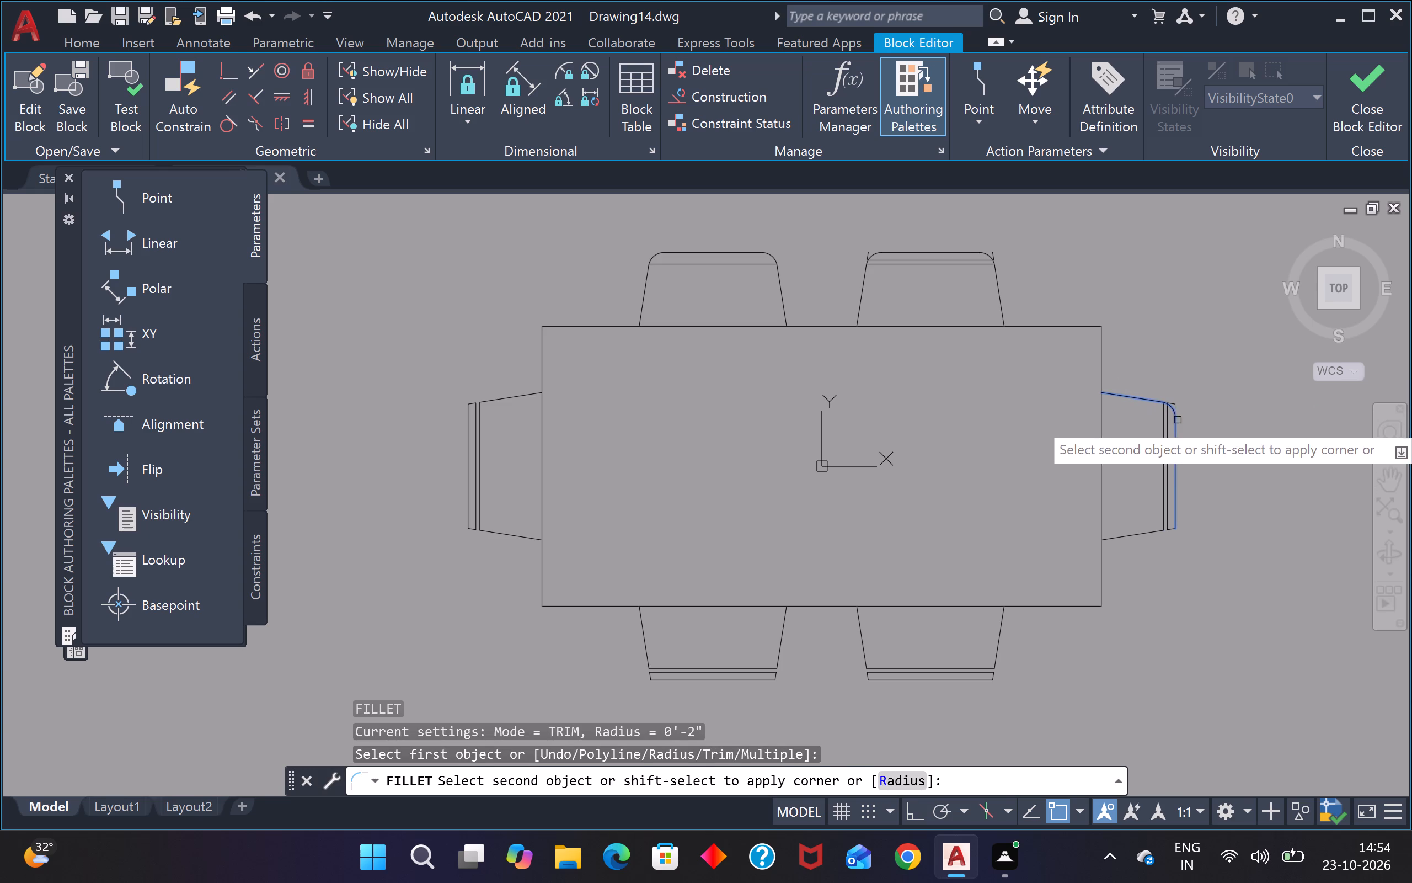
pyautogui.click(1175, 420)
pyautogui.press('space')
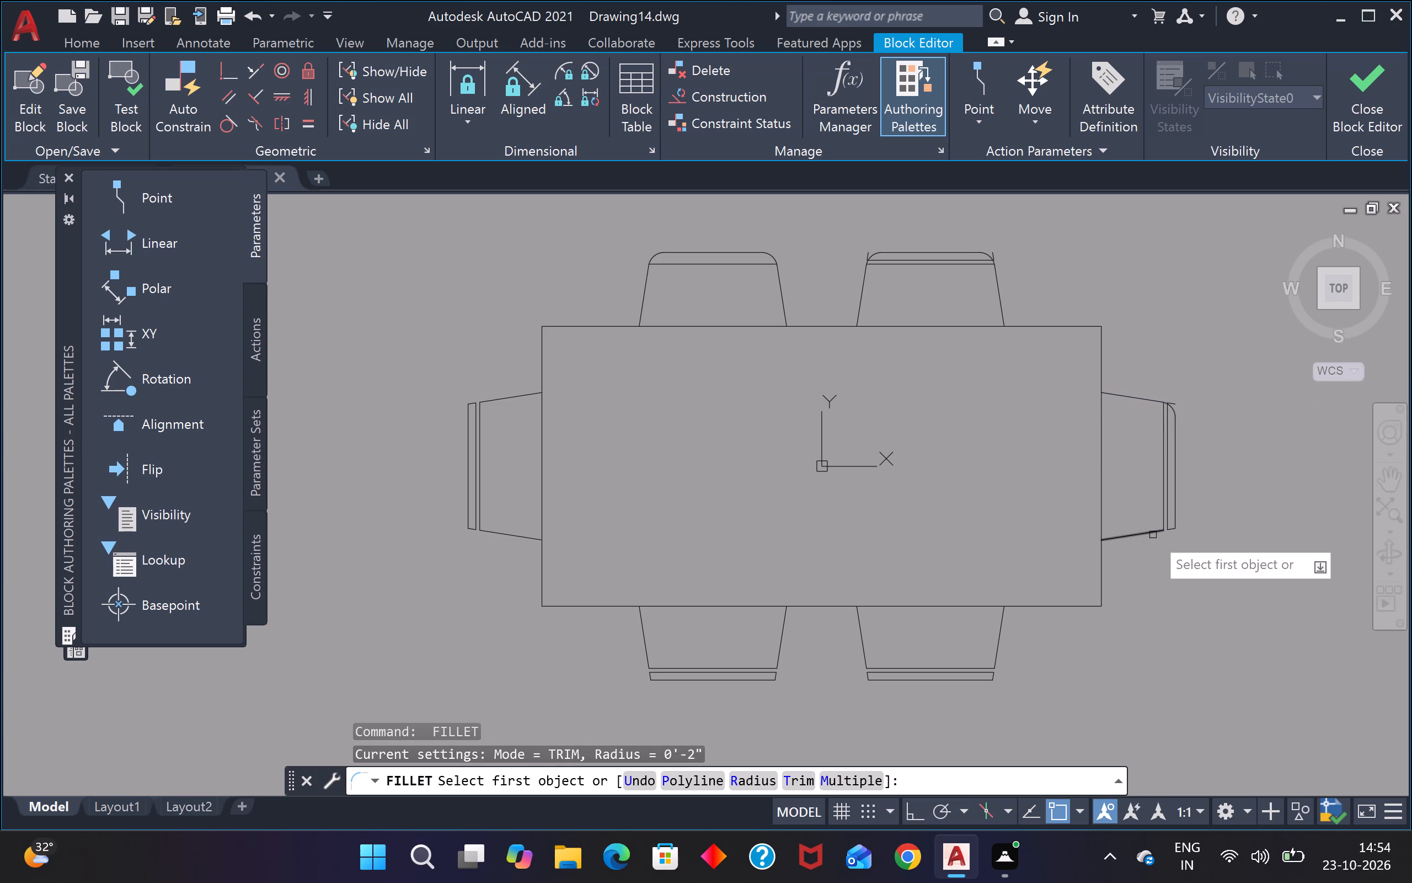
pyautogui.click(1141, 531)
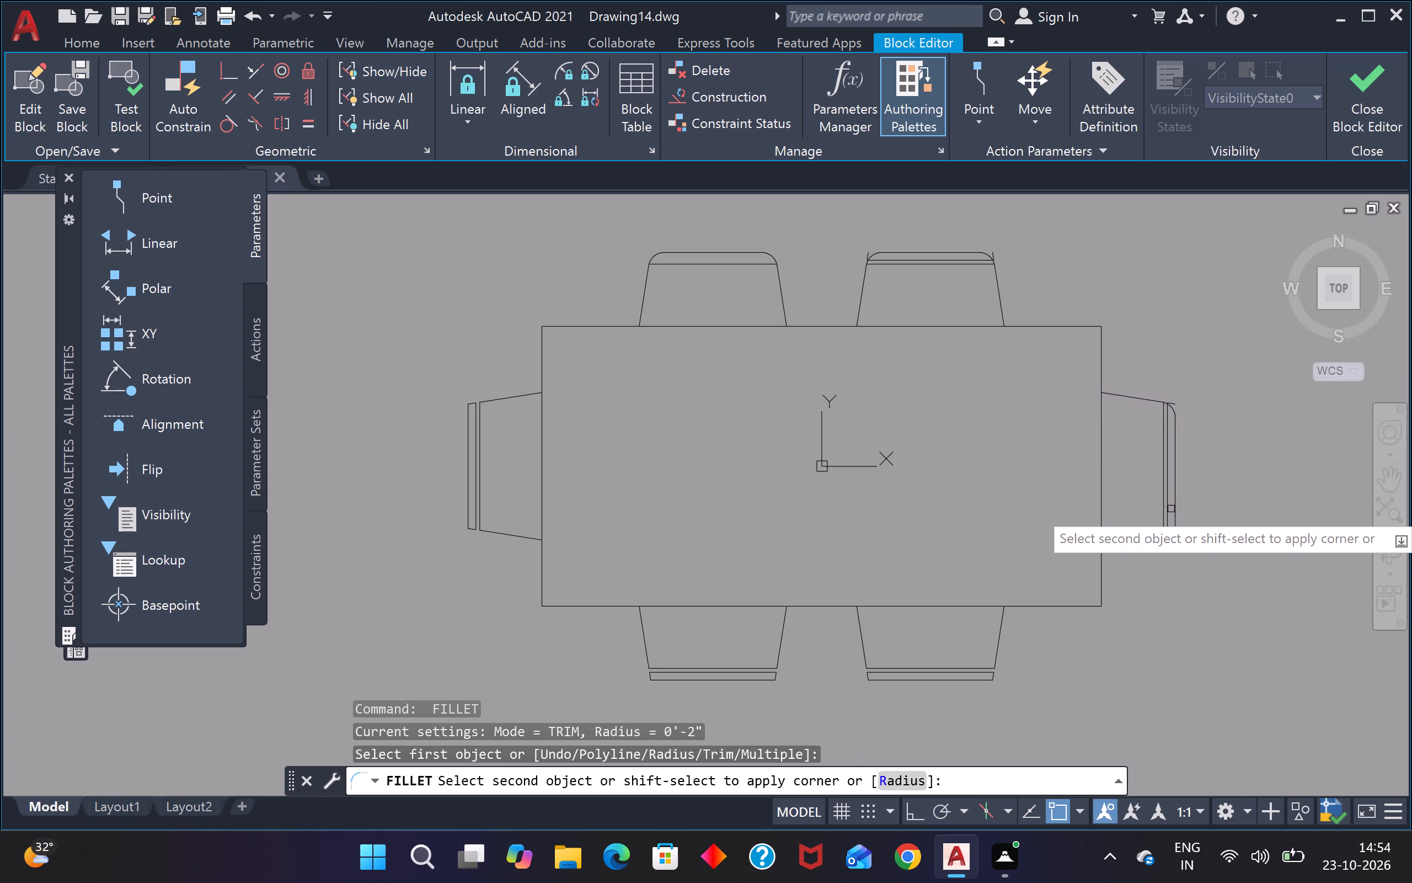
pyautogui.click(1176, 507)
# Fillet the lower-right chair's two side lines to its outer backrest line with a 2" radius.
pyautogui.press('space')
pyautogui.click(997, 652)
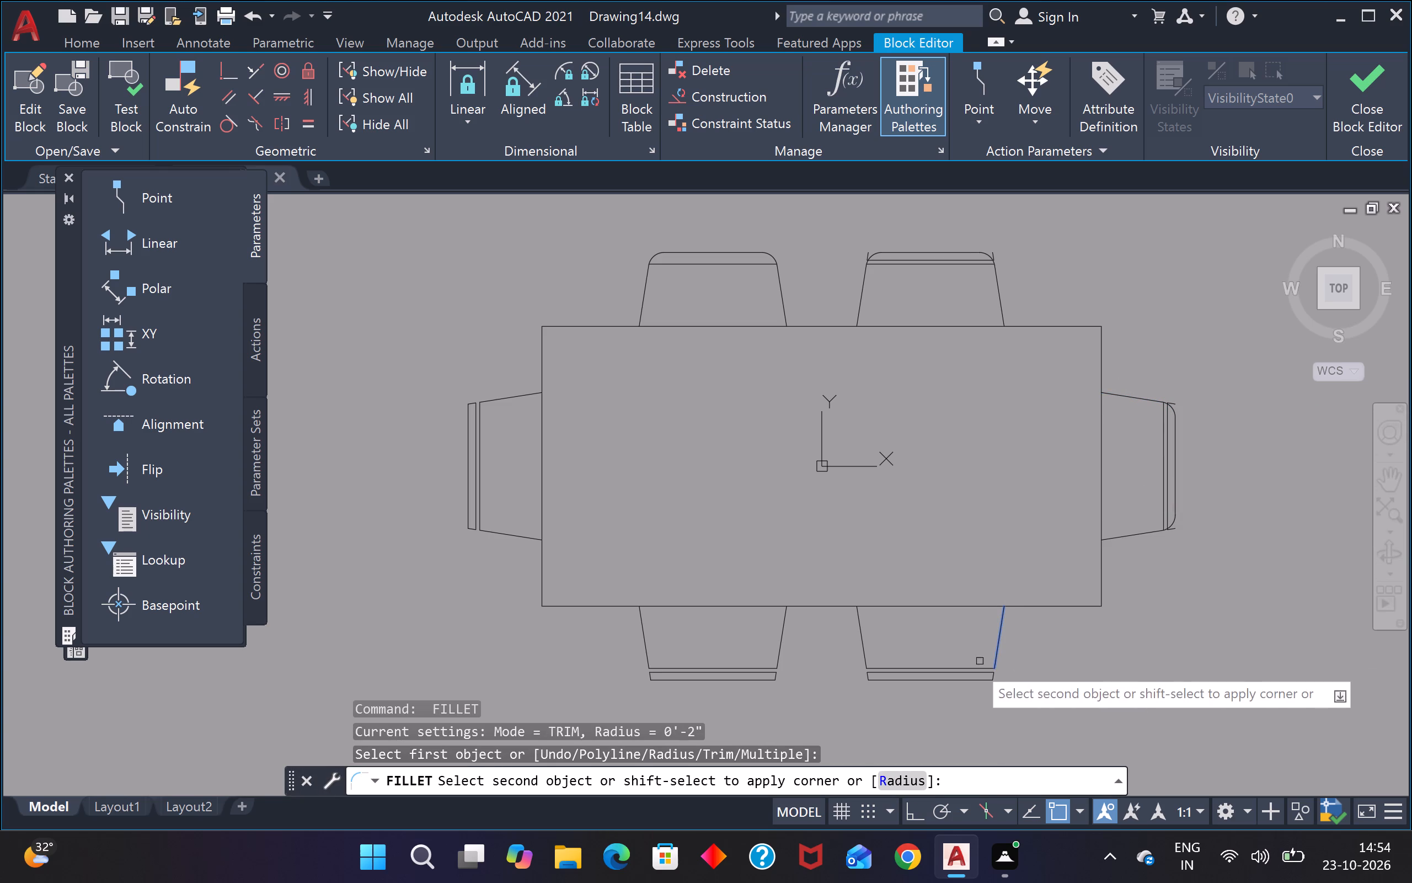
pyautogui.click(962, 680)
pyautogui.press('space')
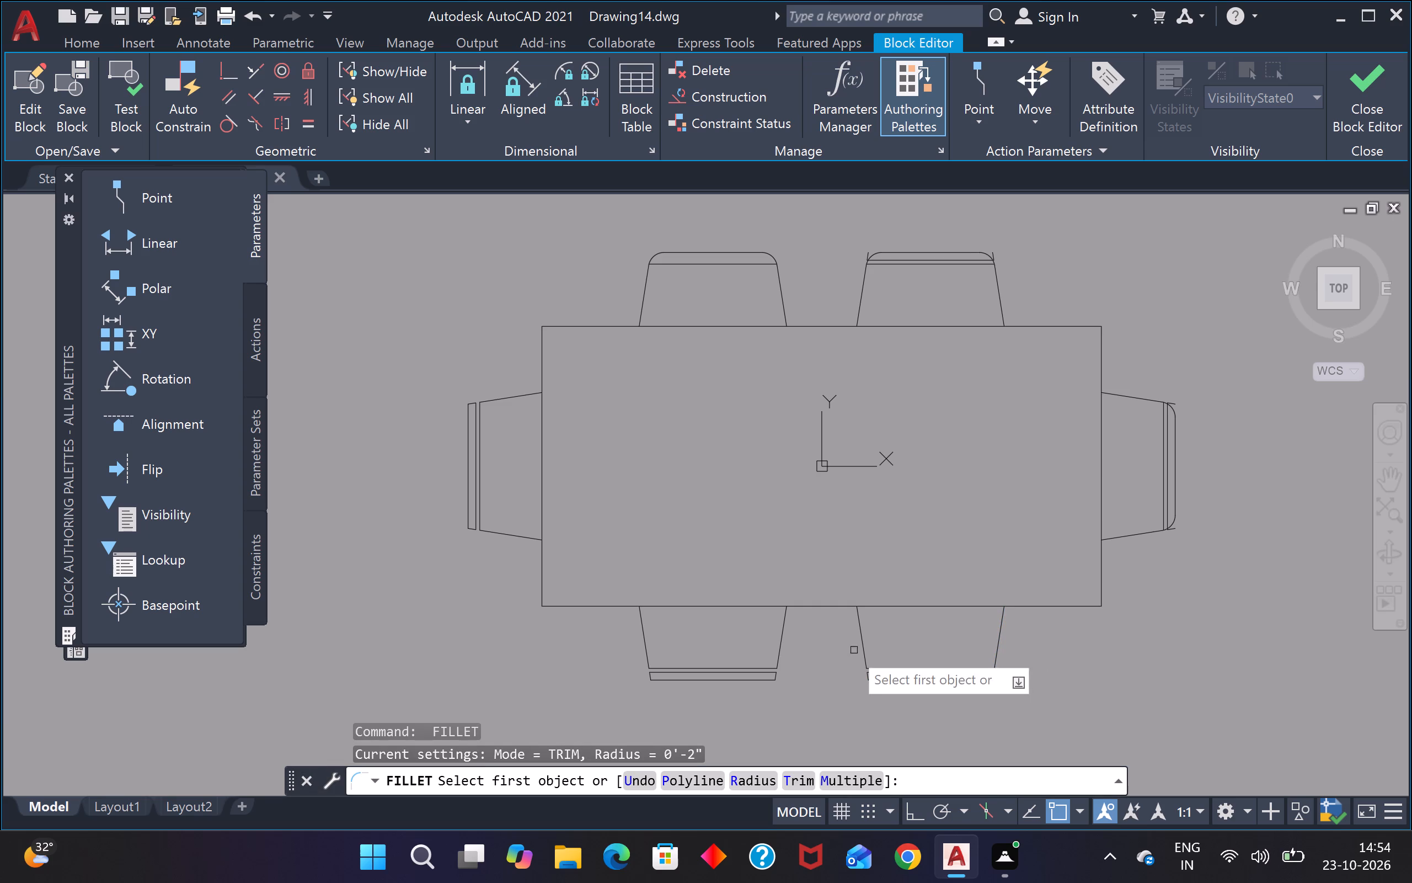
pyautogui.click(864, 642)
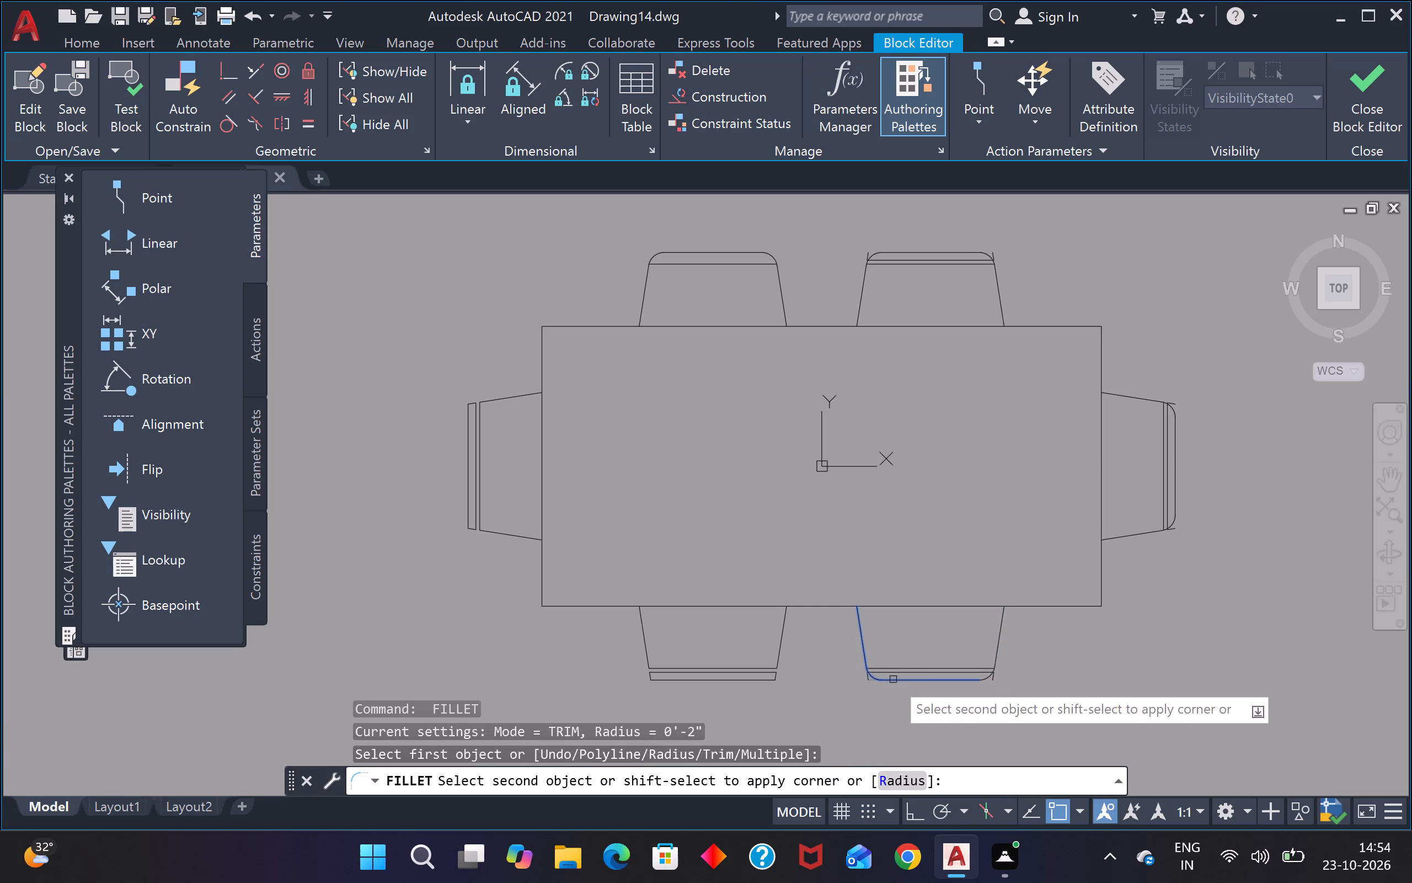
pyautogui.click(893, 679)
# Fillet the lower-left chair's two side lines to its outer backrest line with a 2" radius.
pyautogui.press('space')
pyautogui.click(778, 646)
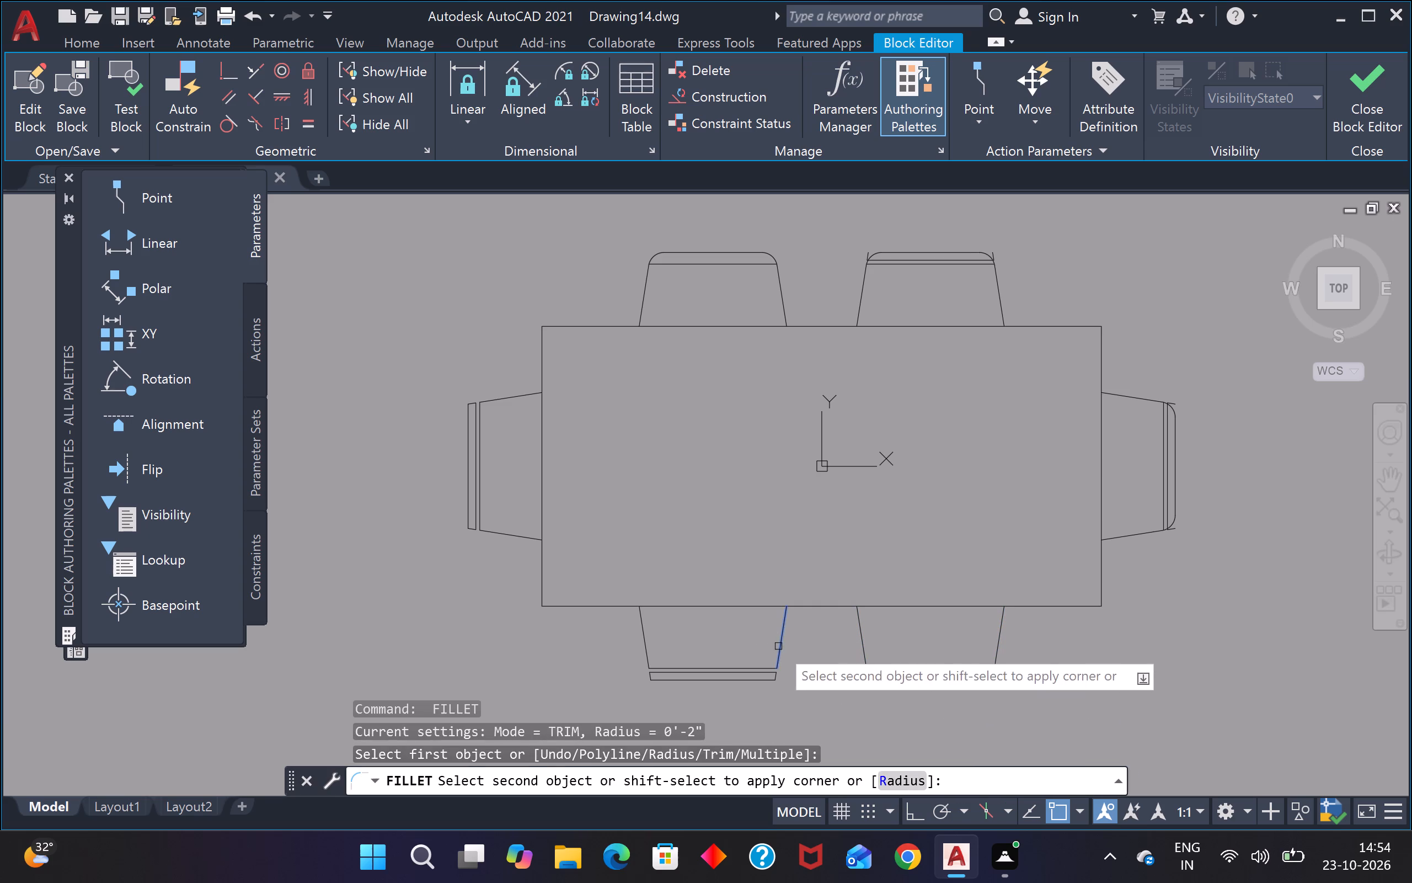
pyautogui.click(746, 681)
pyautogui.press('space')
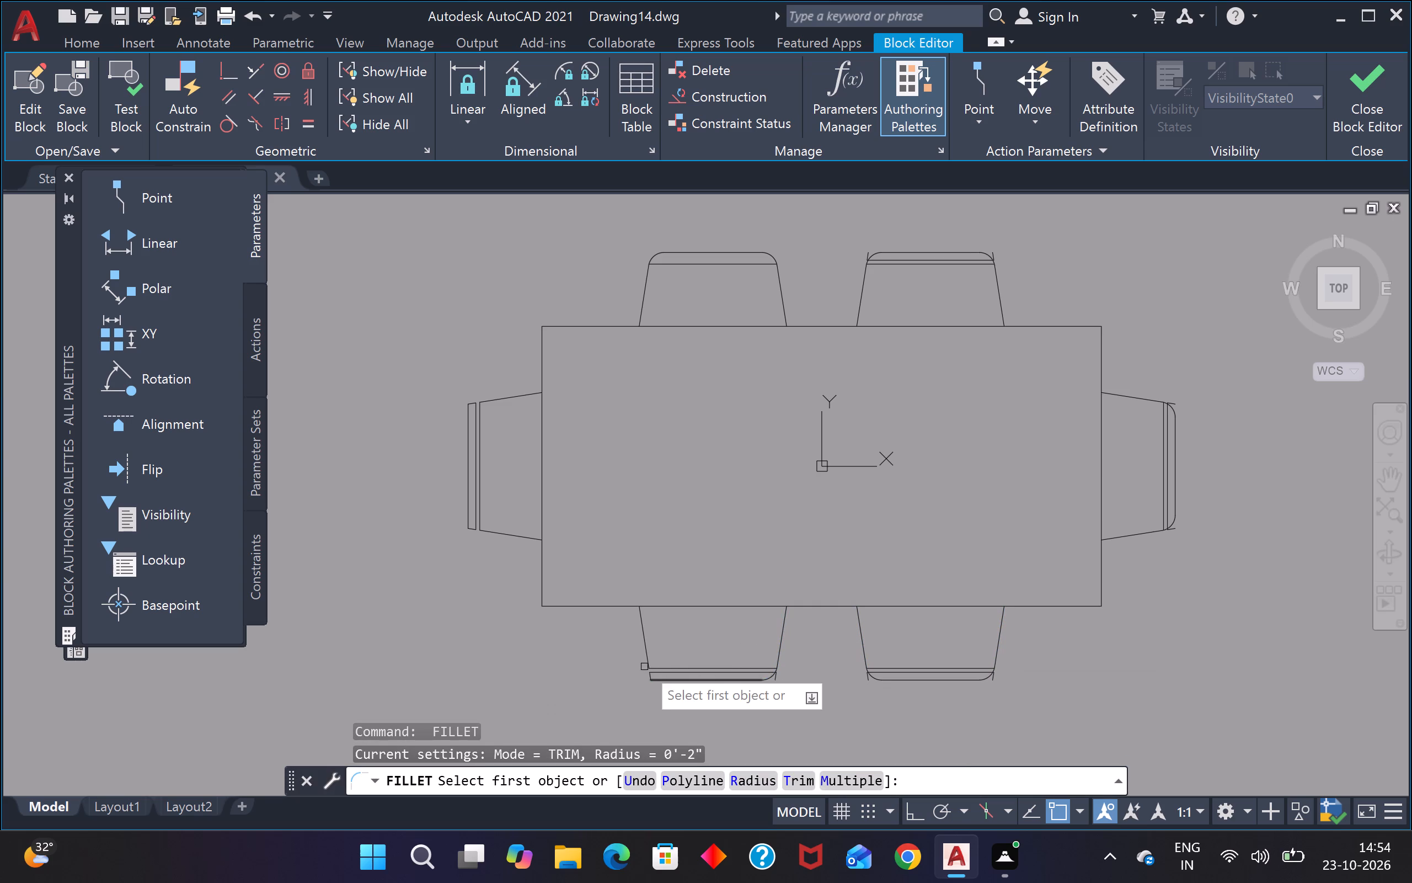
pyautogui.click(644, 653)
pyautogui.click(668, 682)
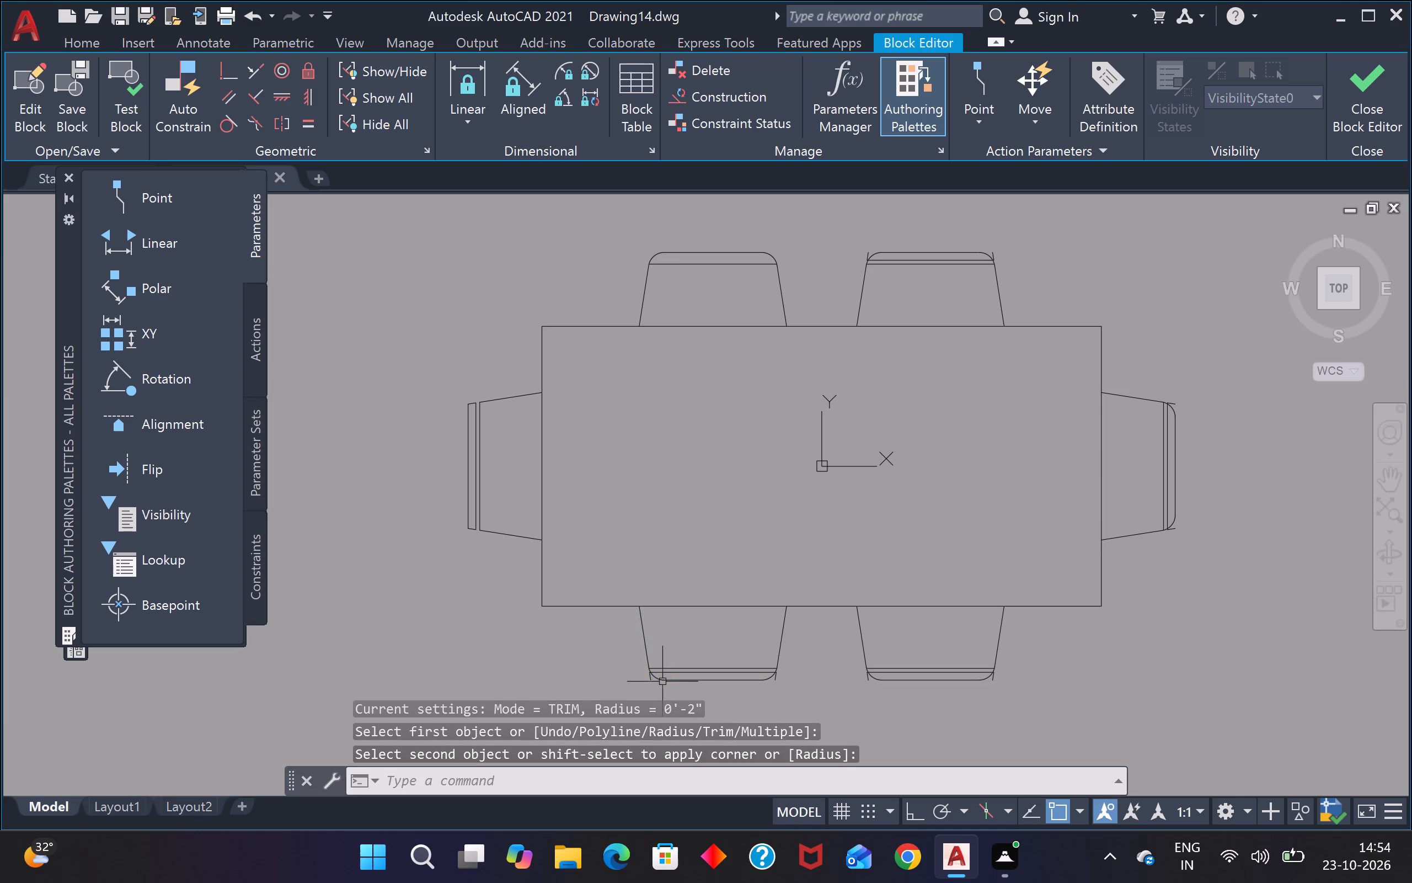
# Fillet the left-end chair's two side lines to its outer backrest line with a 2" radius.
pyautogui.press('space')
pyautogui.click(464, 497)
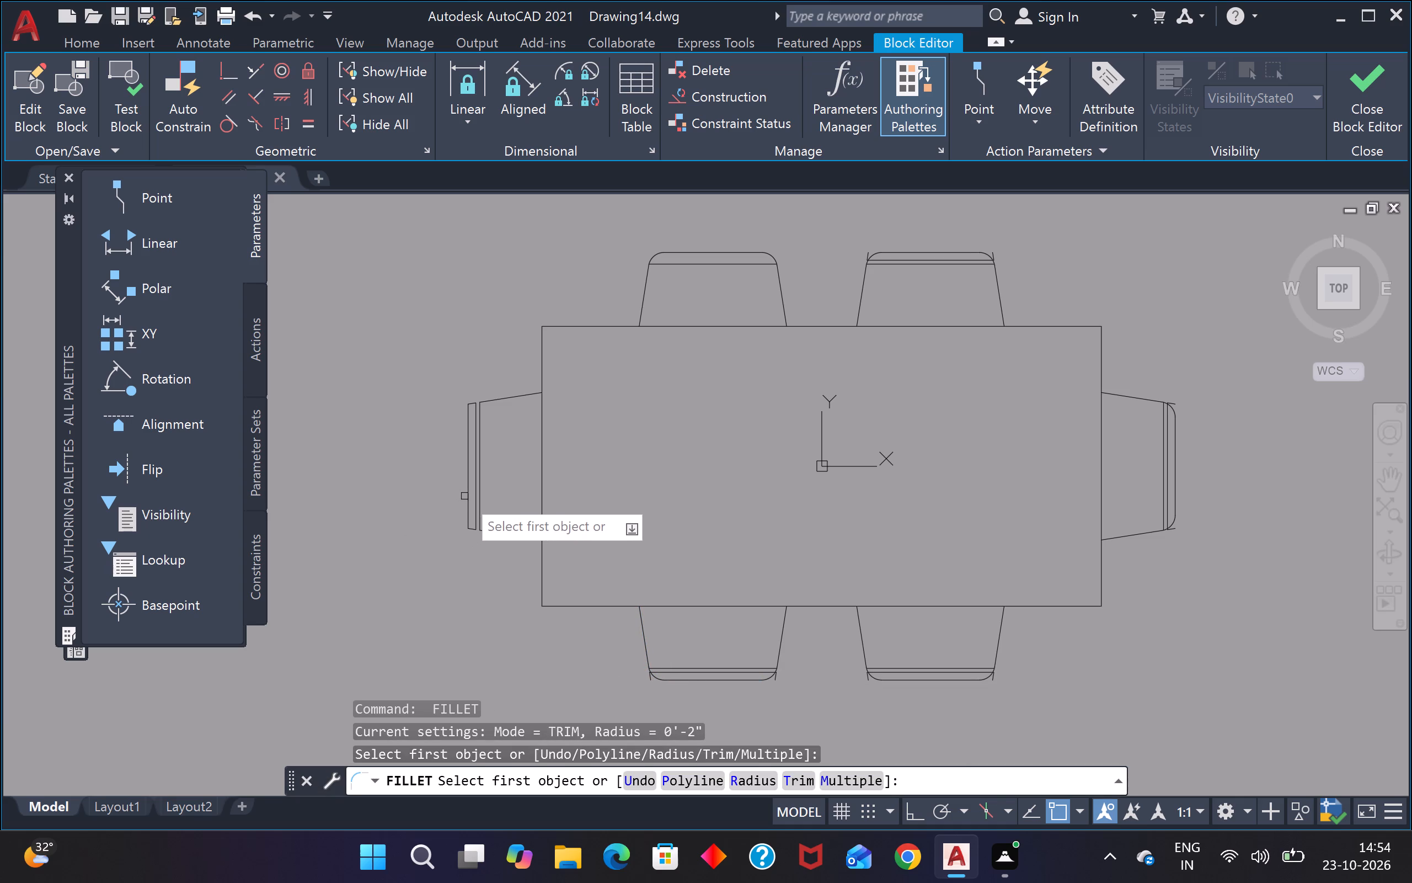
pyautogui.click(467, 496)
pyautogui.click(496, 533)
pyautogui.press('space')
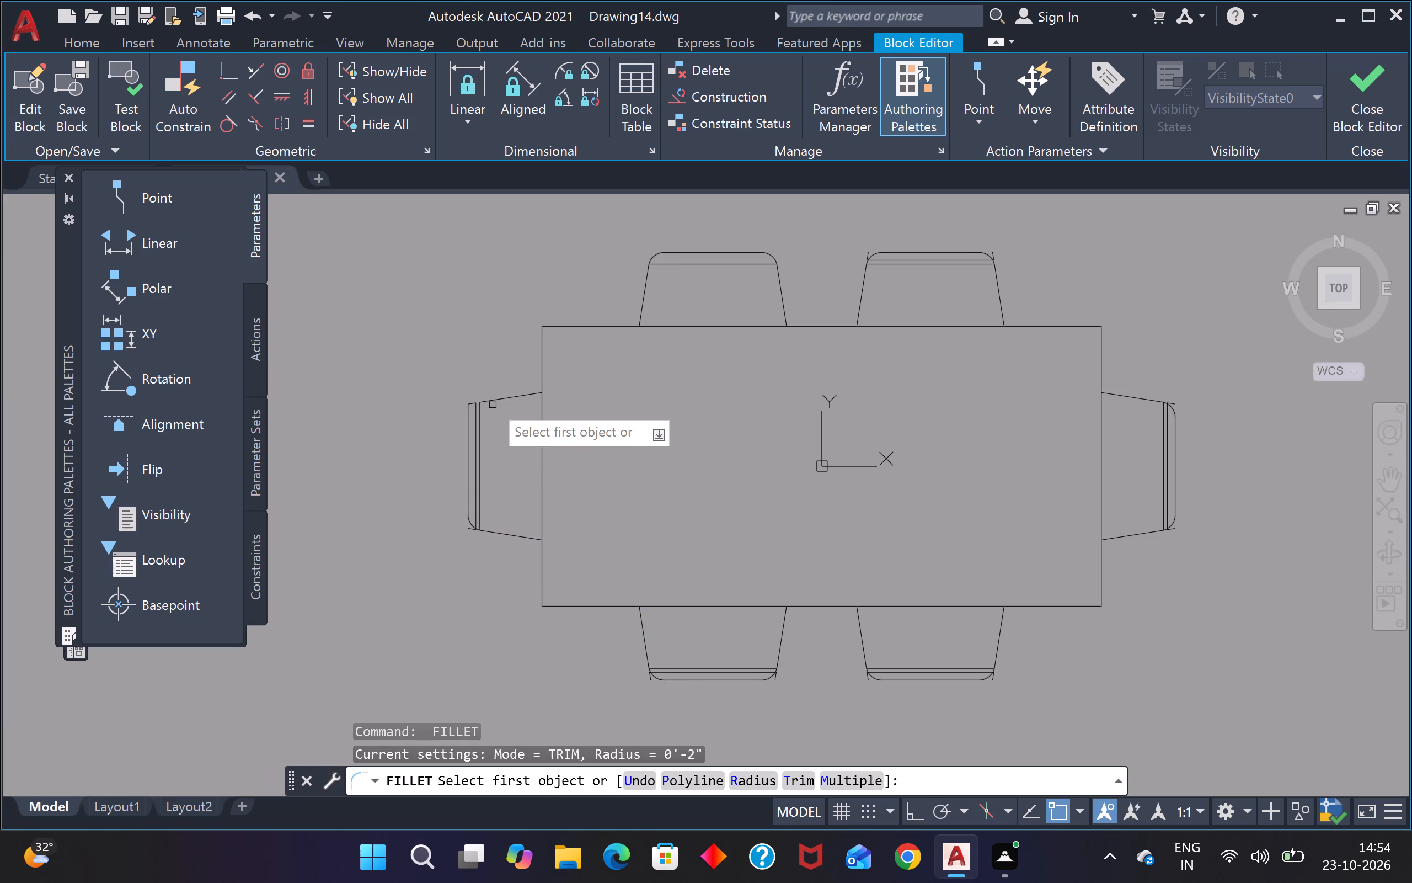
pyautogui.click(494, 402)
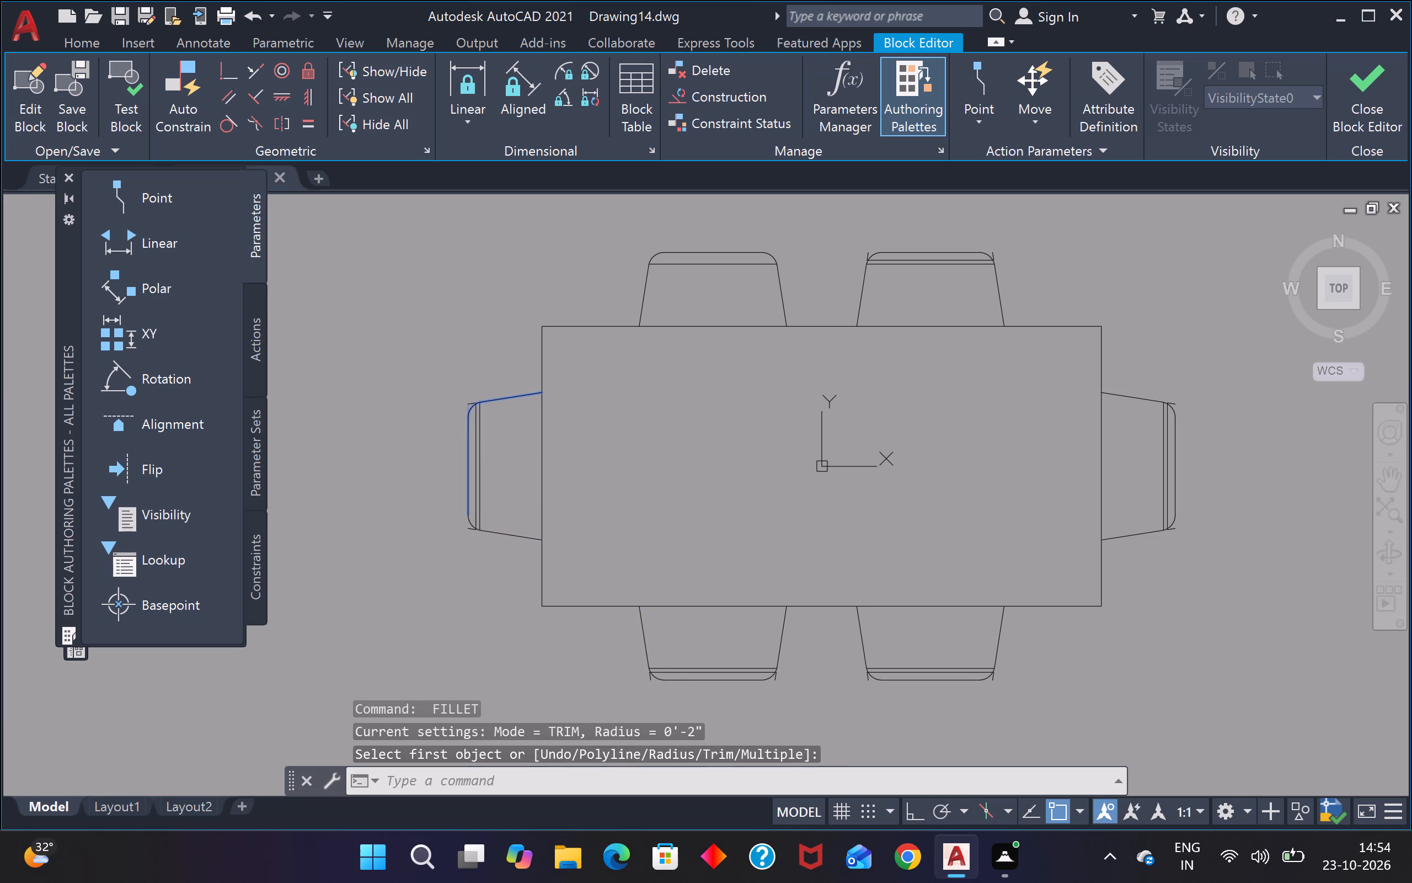
pyautogui.click(466, 428)
pyautogui.press('Escape')
pyautogui.press('Escape')
# Trim the left-end chair's extra backrest line inside the rounded edge and the leftover stubs outside its upper corner.
pyautogui.write('tr')
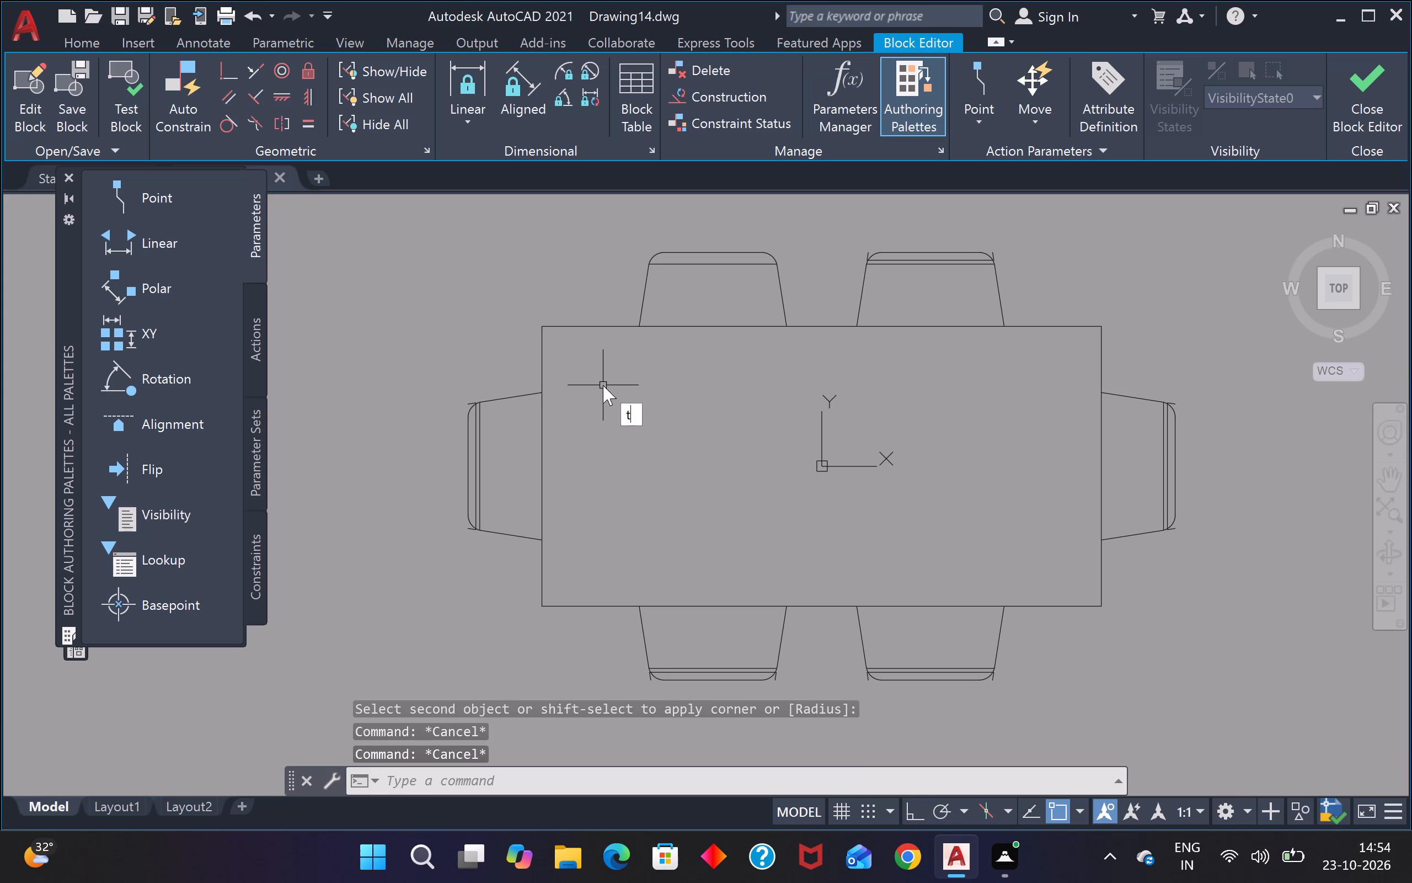
pyautogui.press('space')
pyautogui.scroll(3, 472, 458)
pyautogui.click(474, 452)
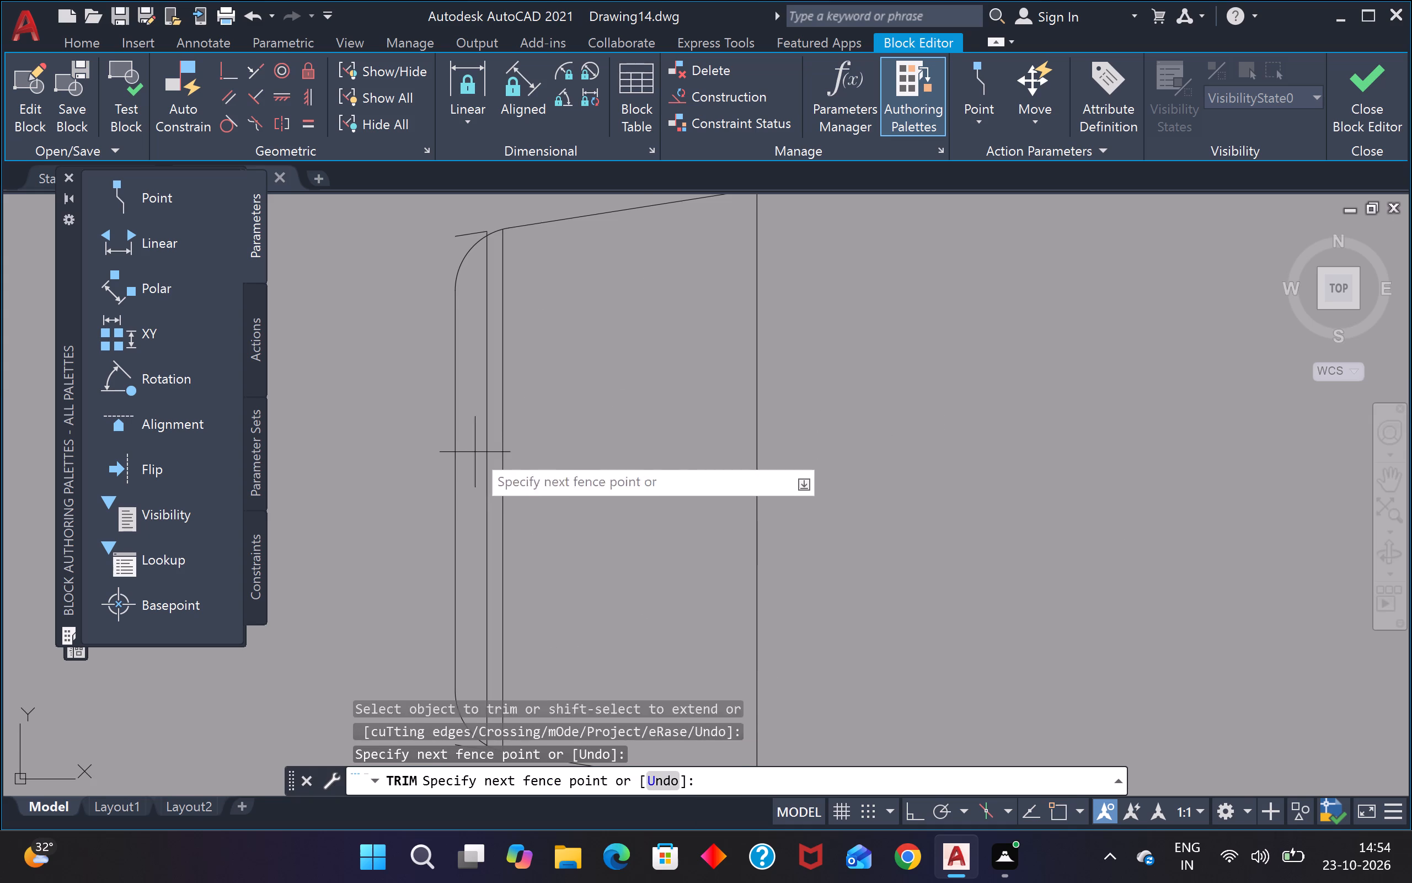
pyautogui.click(492, 447)
pyautogui.scroll(-3, 486, 437)
pyautogui.scroll(3, 475, 372)
pyautogui.scroll(7, 506, 420)
pyautogui.moveTo(640, 440); pyautogui.dragTo(627, 438)
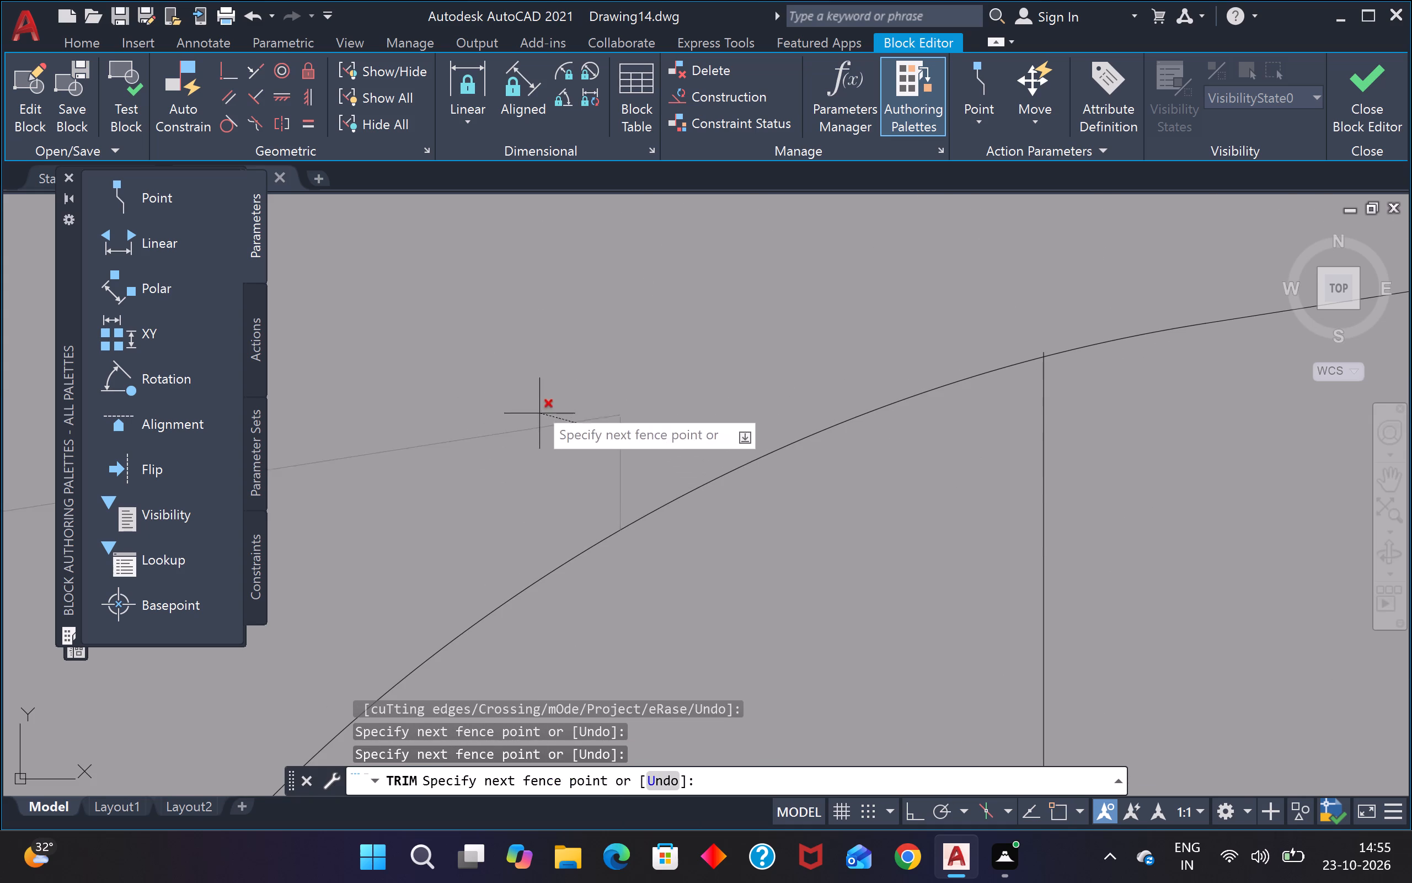
pyautogui.click(536, 402)
# Trim the leftover line stubs outside the left-end chair's lower rounded corner.
pyautogui.scroll(-12, 539, 395)
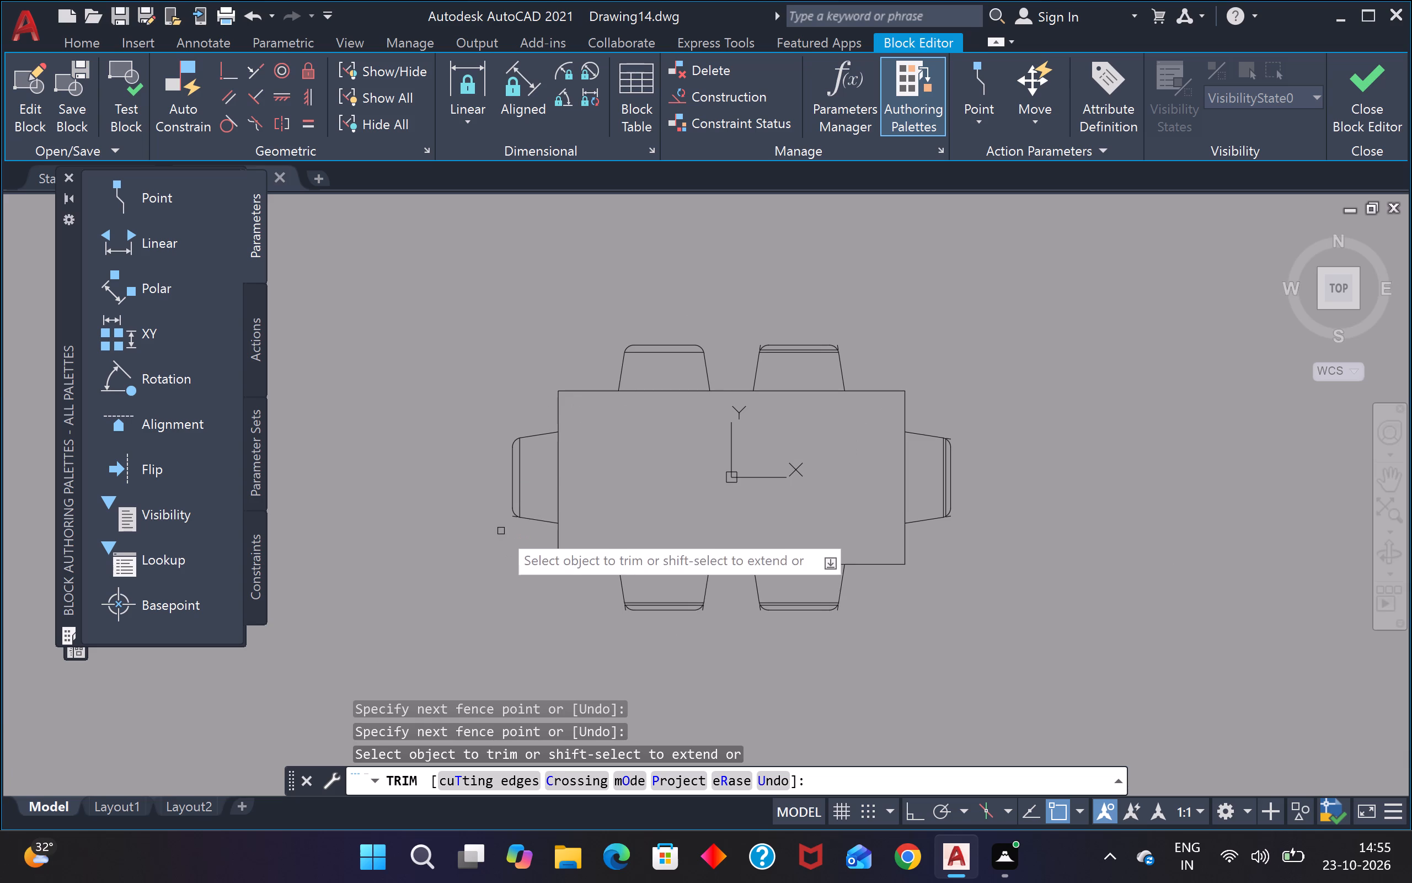
pyautogui.scroll(4, 502, 525)
pyautogui.scroll(4, 561, 505)
pyautogui.scroll(3, 616, 462)
pyautogui.moveTo(814, 259); pyautogui.dragTo(798, 262)
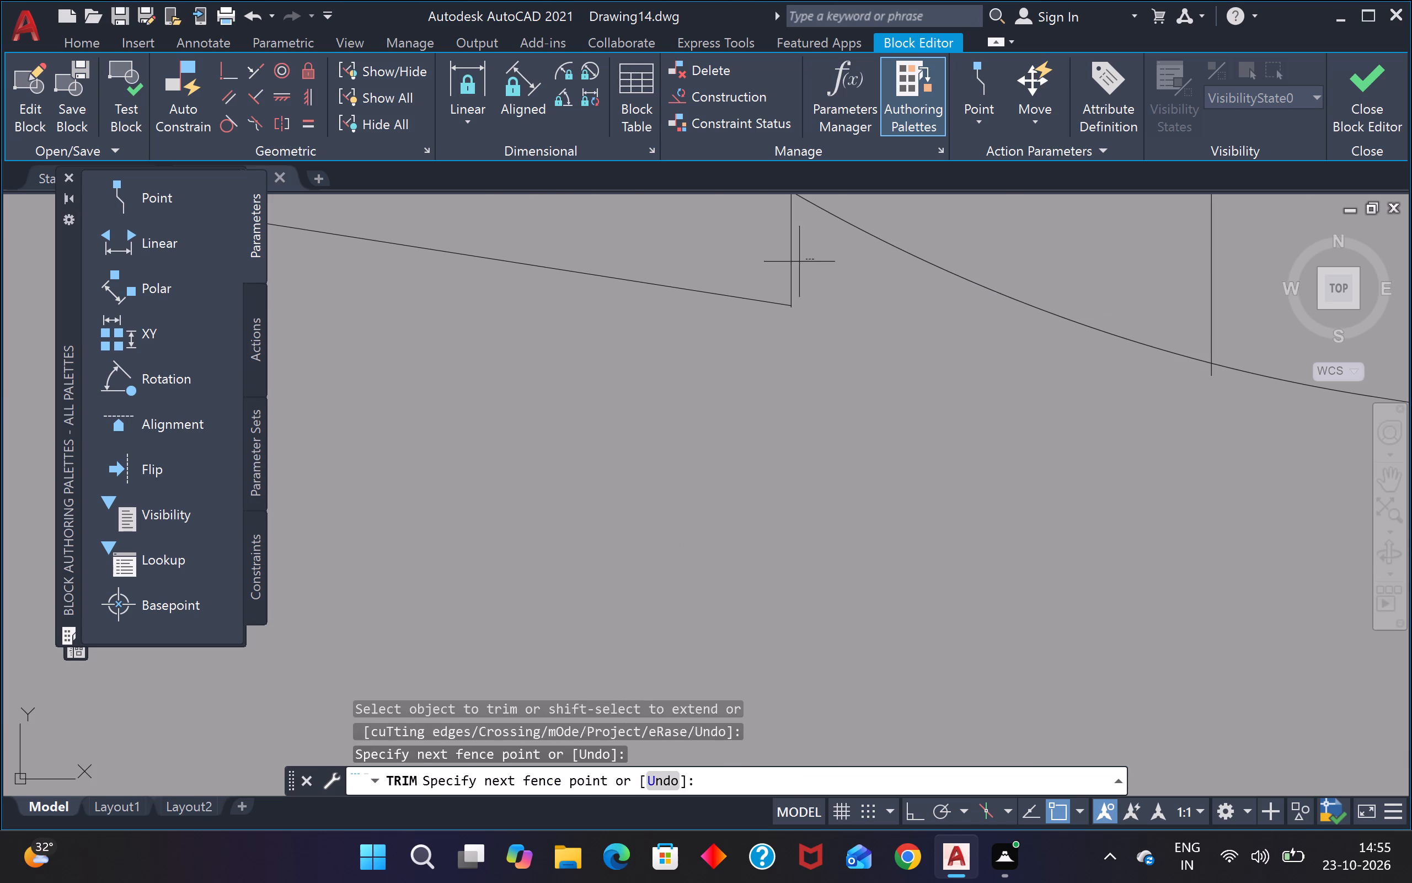
pyautogui.click(798, 278)
pyautogui.click(741, 332)
pyautogui.scroll(-3, 745, 342)
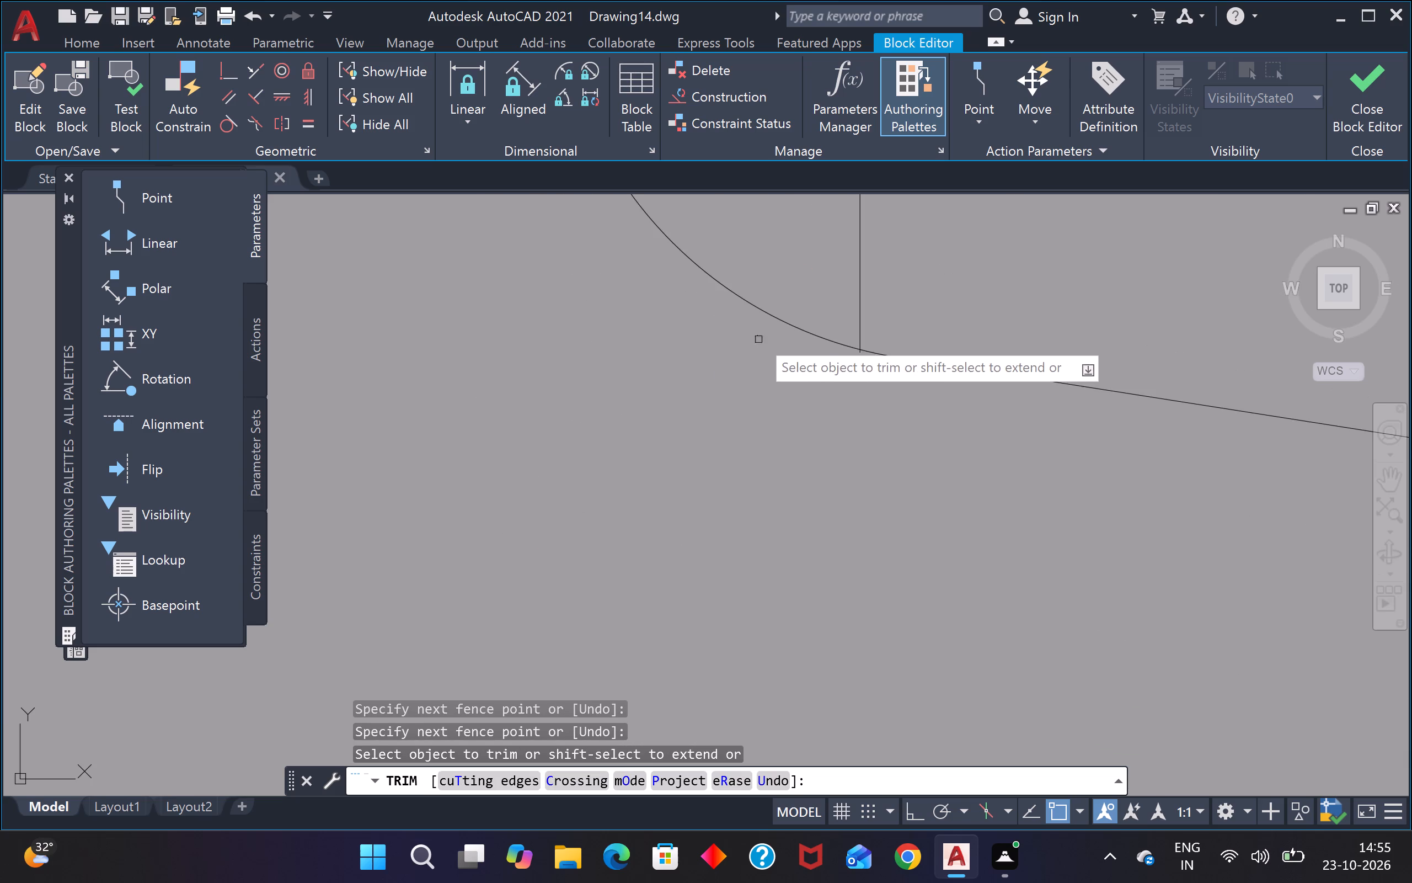
pyautogui.scroll(3, 758, 331)
pyautogui.click(767, 335)
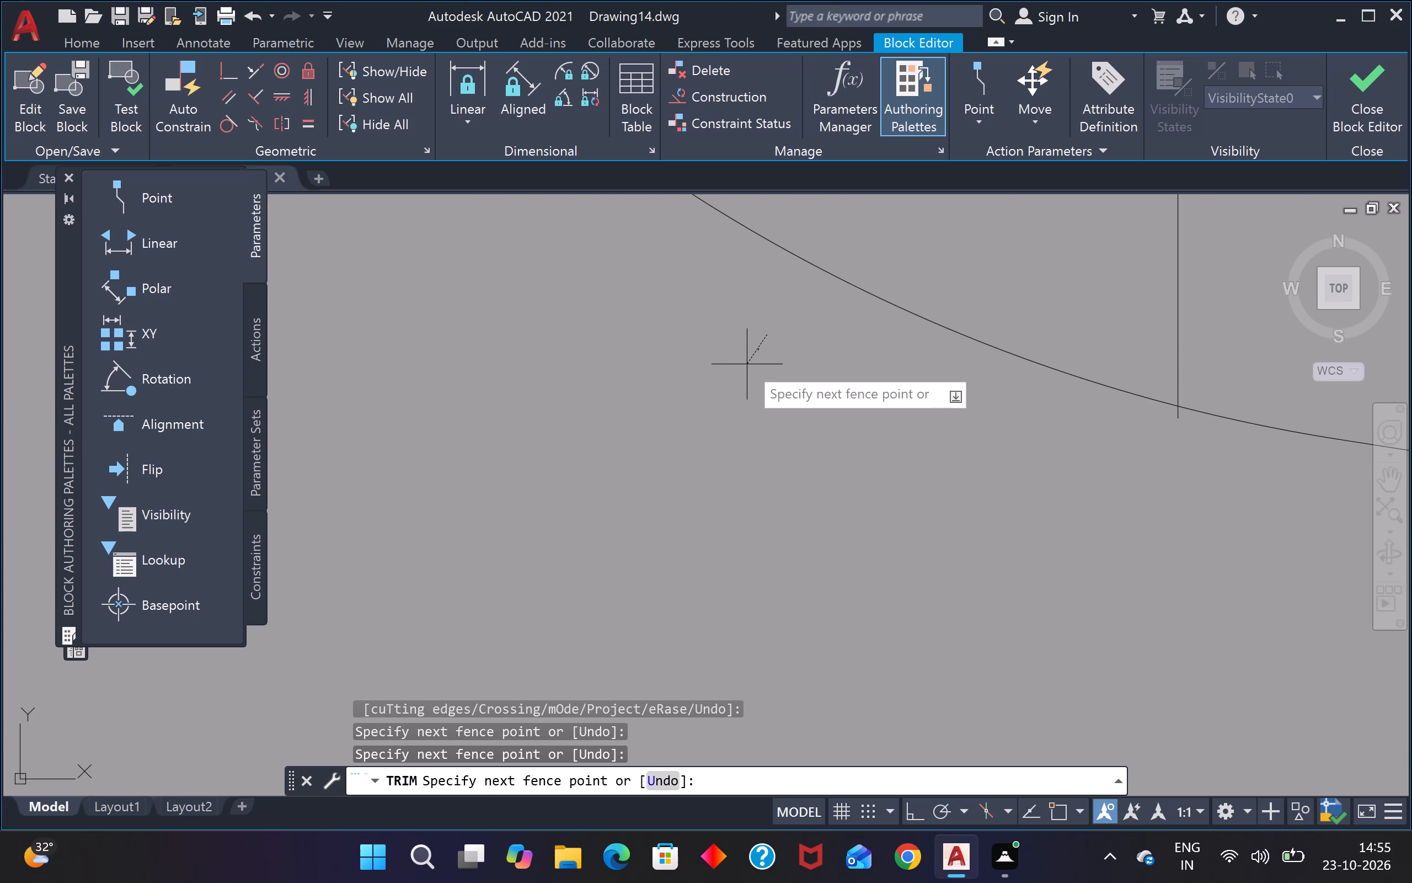
pyautogui.click(746, 364)
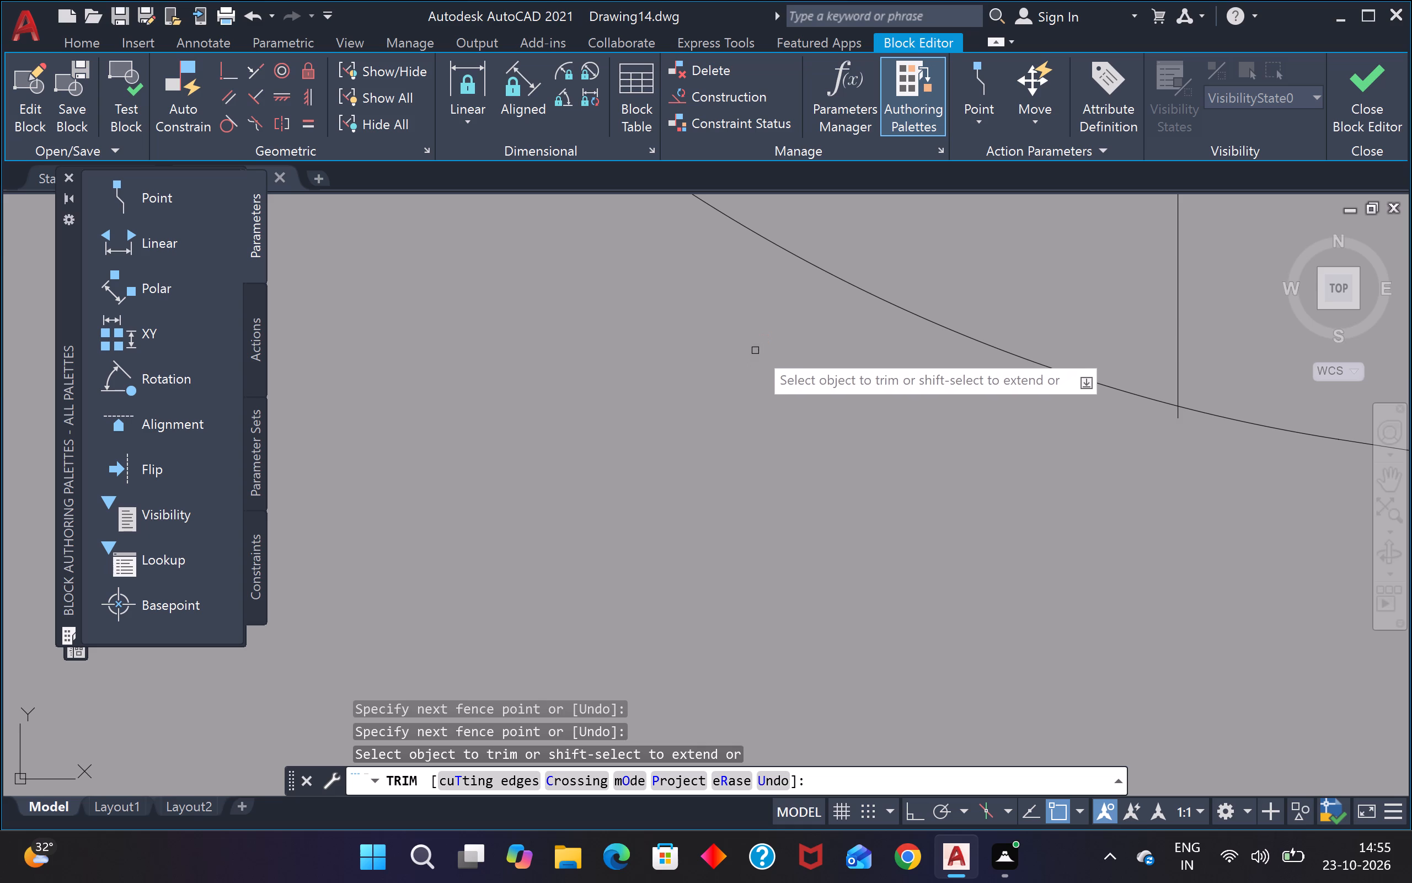
pyautogui.click(759, 349)
pyautogui.scroll(-3, 752, 354)
pyautogui.click(753, 355)
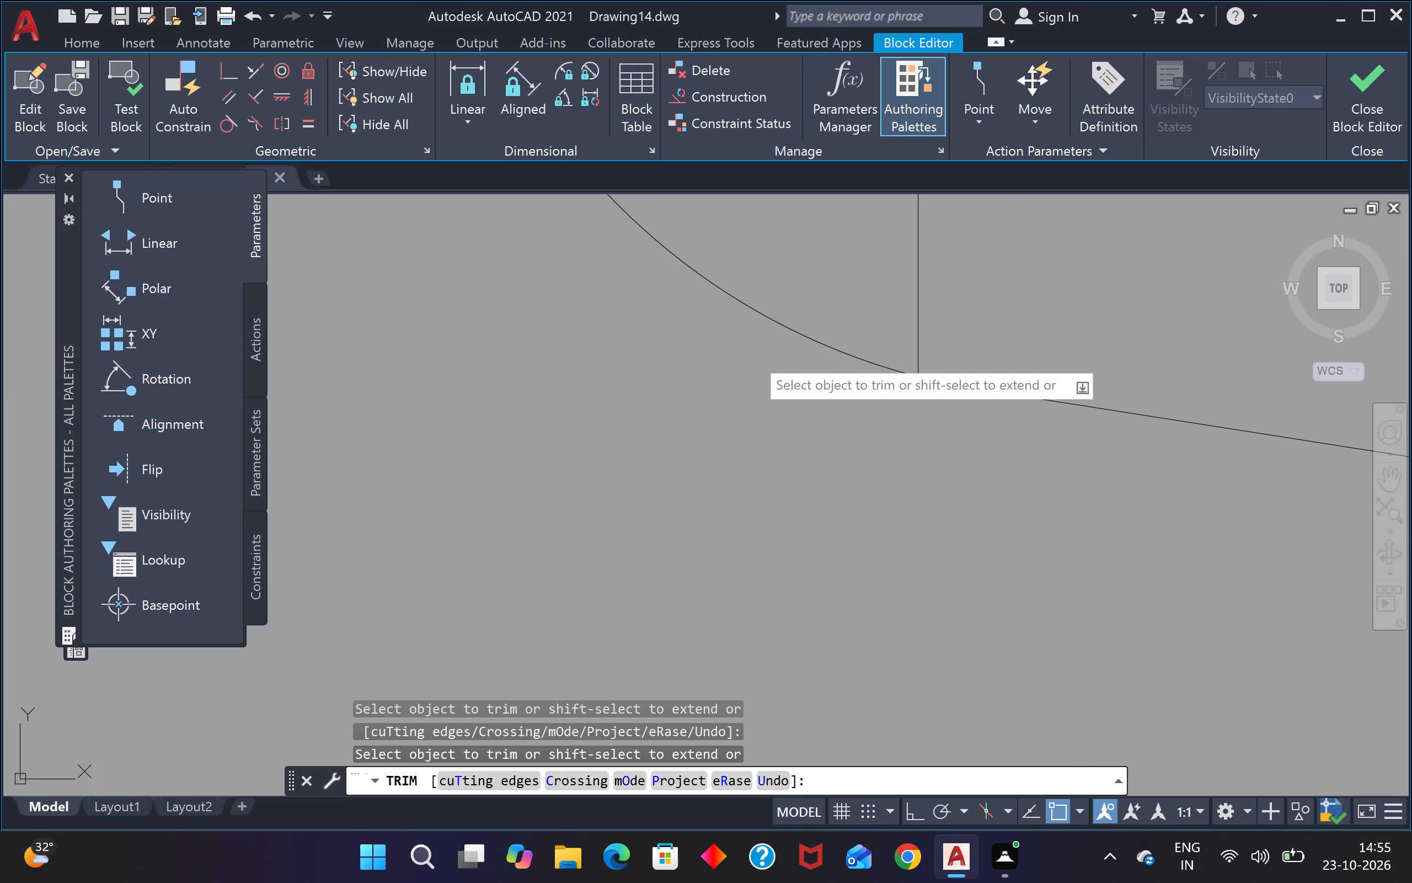
# Trim the lower-left chair's extra backrest line and the leftover stubs outside both of its rounded corners.
pyautogui.scroll(-4, 758, 355)
pyautogui.scroll(-7, 825, 394)
pyautogui.scroll(1, 974, 488)
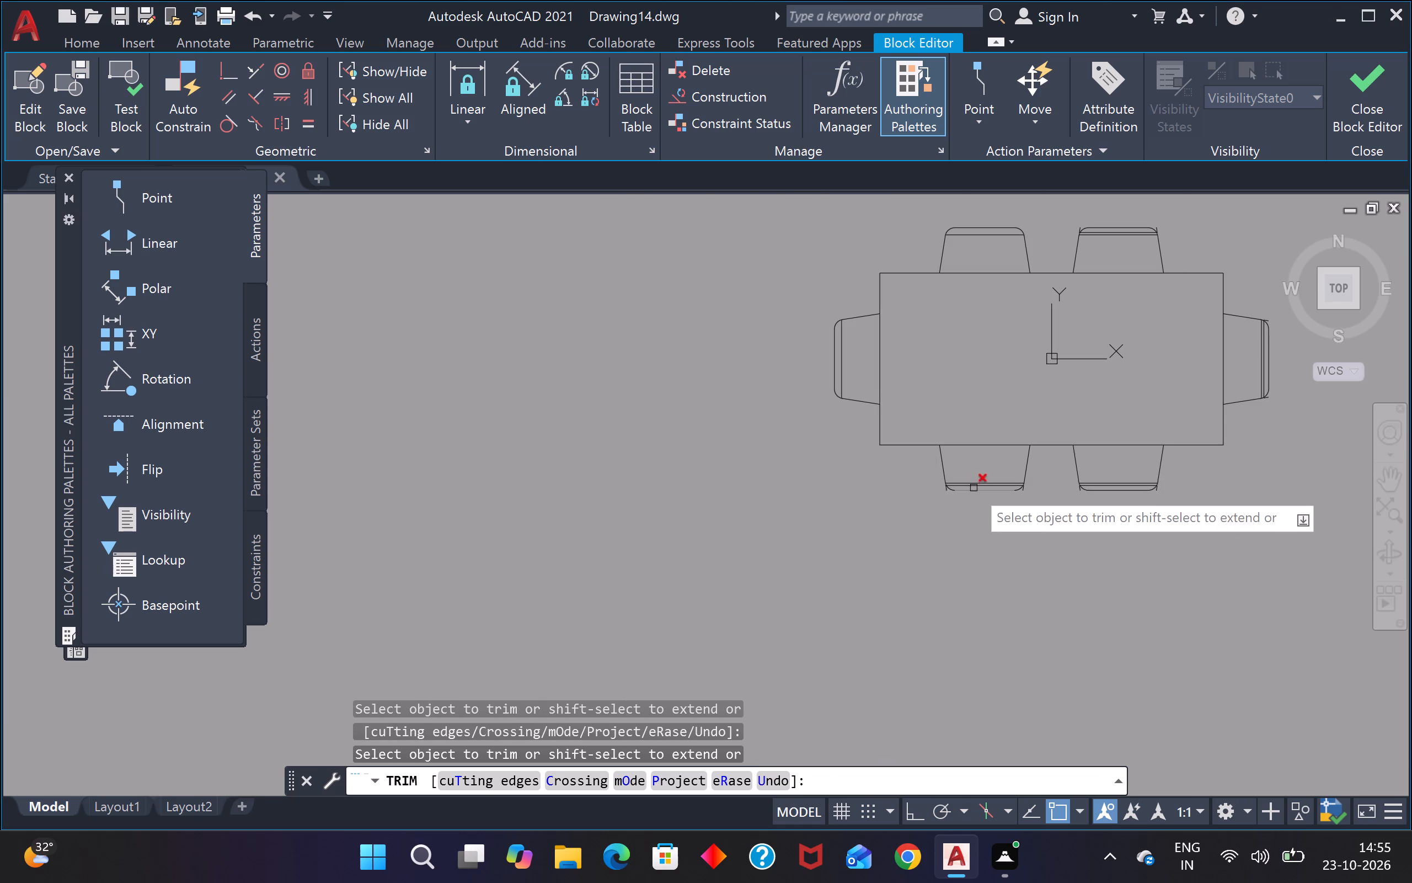
pyautogui.scroll(6, 975, 488)
pyautogui.click(946, 400)
pyautogui.click(895, 432)
pyautogui.scroll(-4, 892, 423)
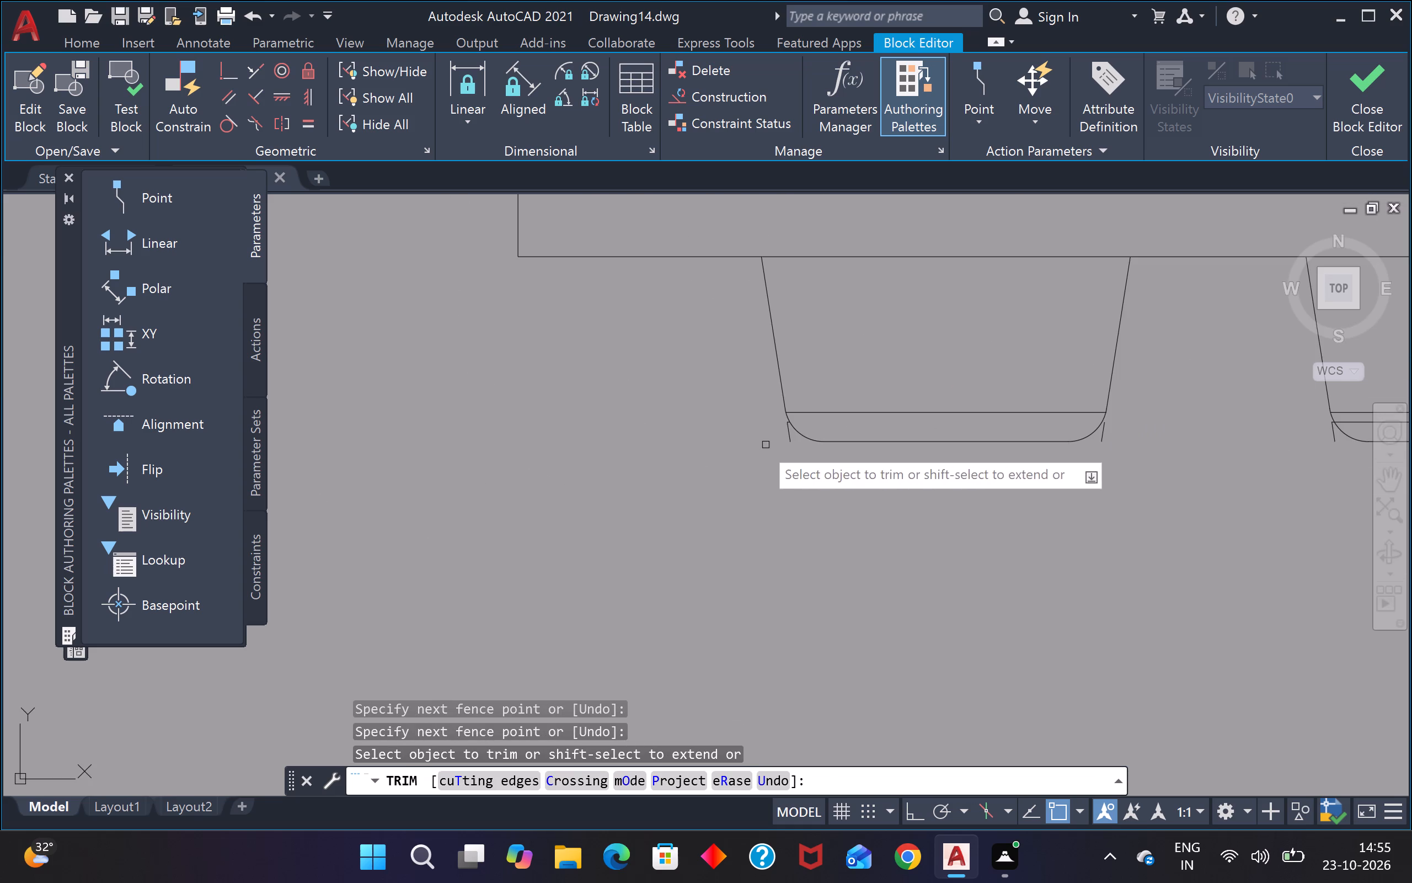
pyautogui.scroll(4, 780, 429)
pyautogui.scroll(3, 819, 393)
pyautogui.moveTo(814, 295); pyautogui.dragTo(810, 302)
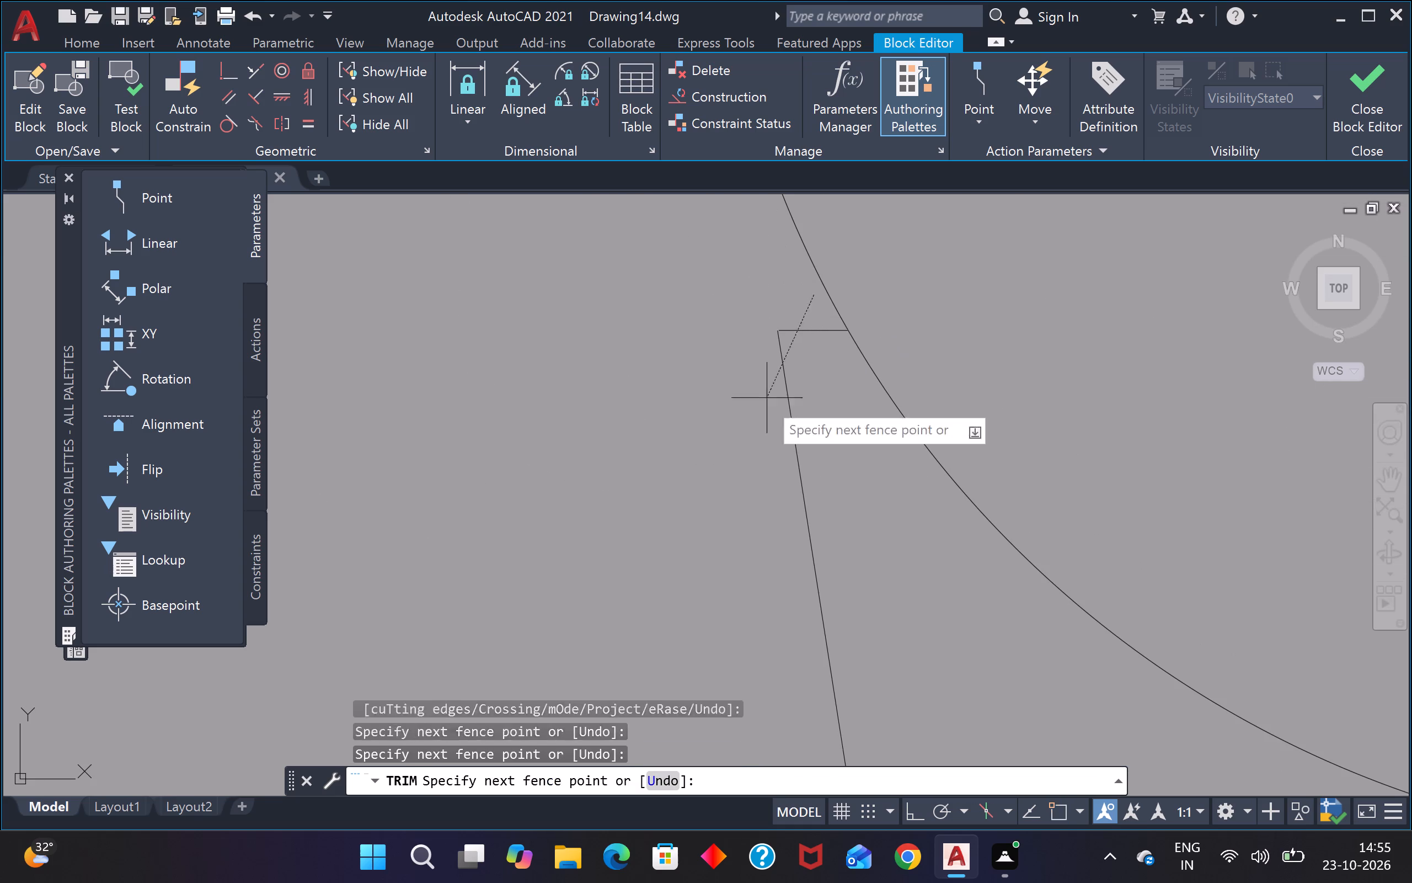
pyautogui.click(761, 424)
pyautogui.scroll(-11, 780, 413)
pyautogui.scroll(2, 1026, 460)
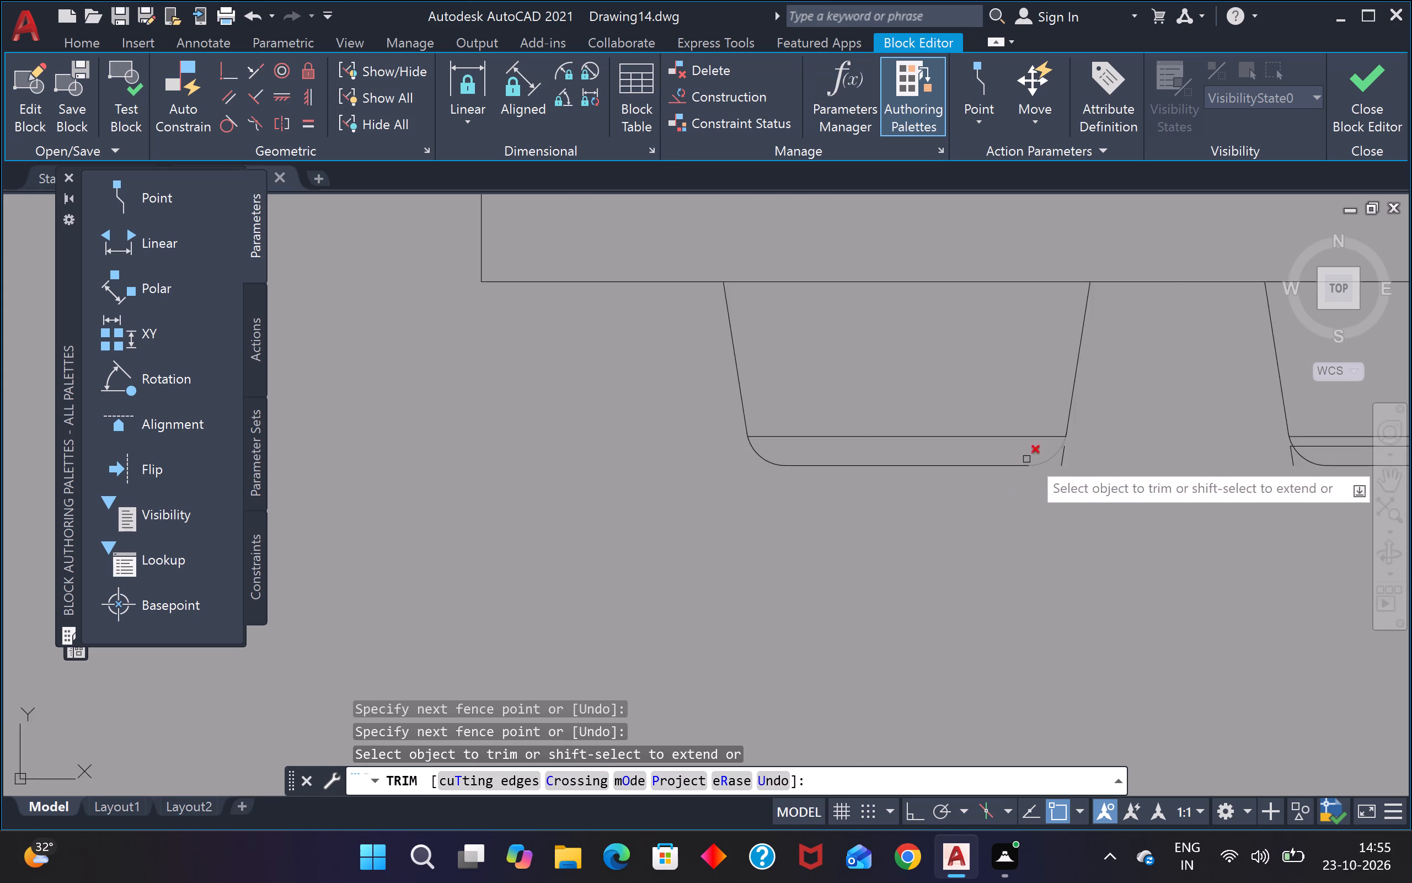
pyautogui.scroll(4, 1036, 458)
pyautogui.moveTo(1093, 458); pyautogui.dragTo(1079, 458)
pyautogui.click(1023, 466)
pyautogui.click(1116, 435)
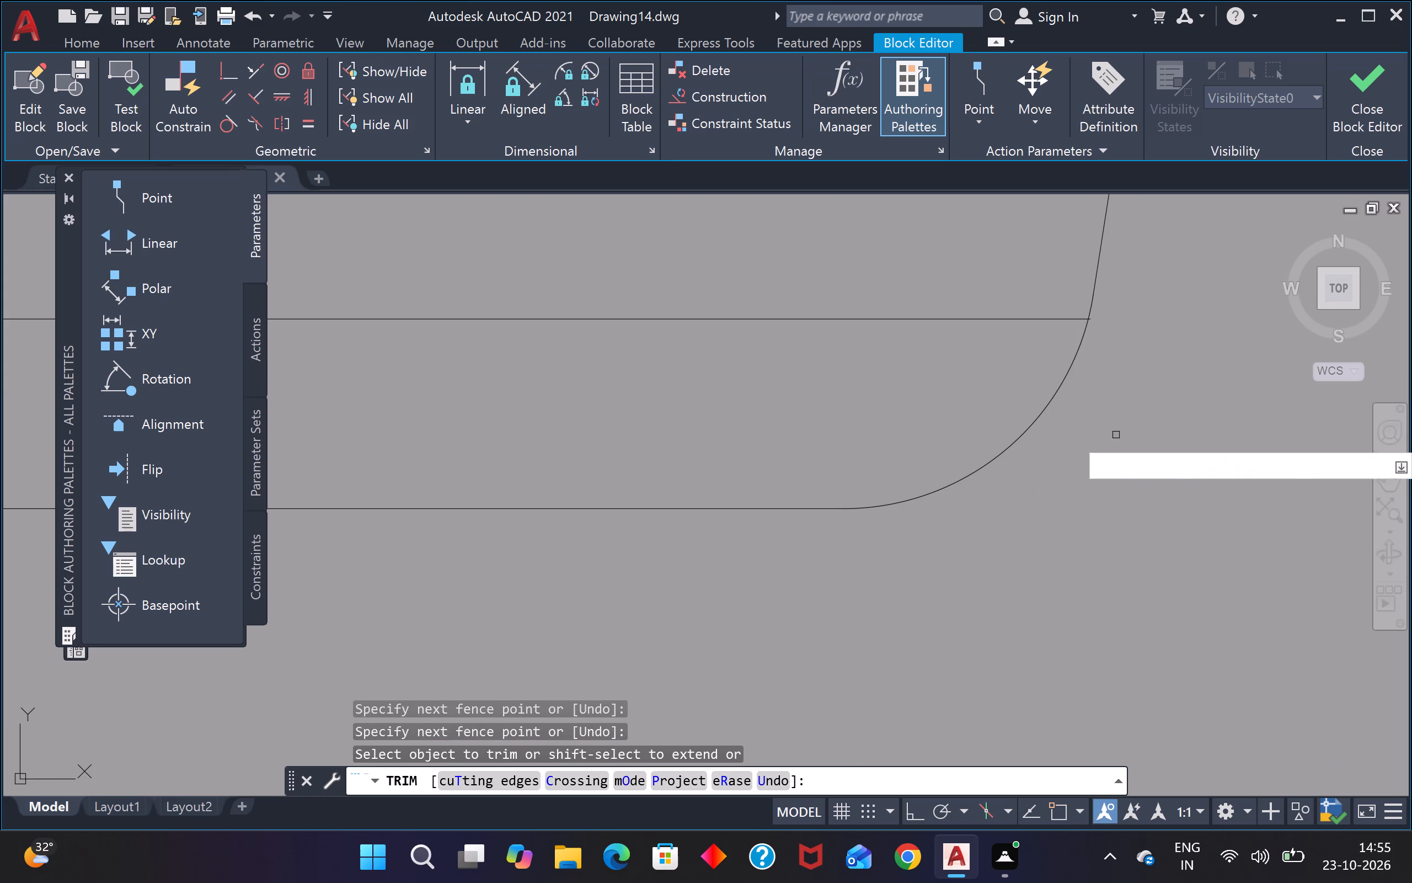
# Trim the lower-right chair's extra backrest line and the leftover stubs outside both of its rounded corners.
pyautogui.scroll(-11, 1104, 432)
pyautogui.scroll(7, 1151, 435)
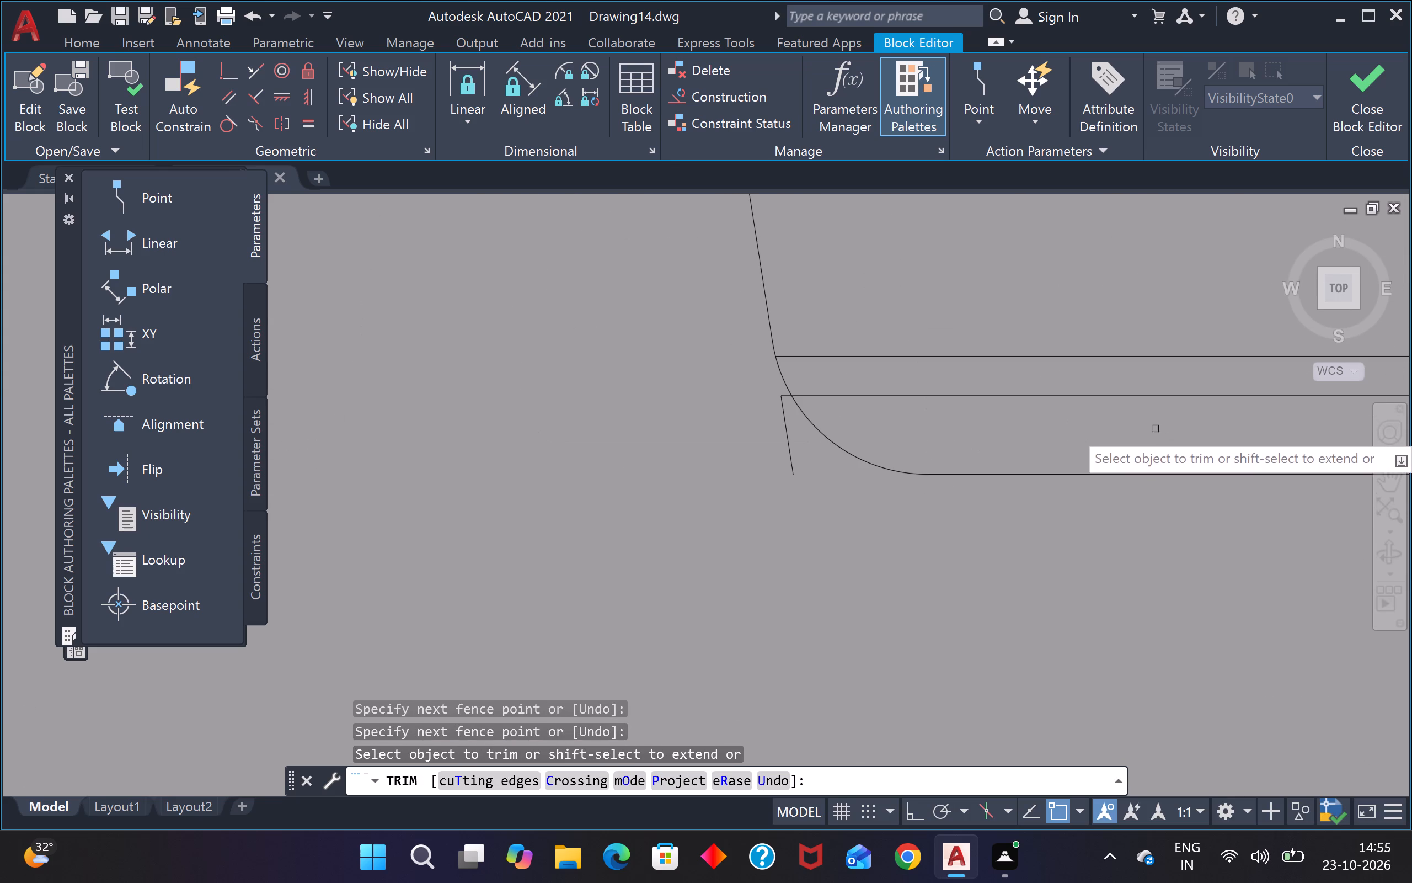
pyautogui.click(1122, 381)
pyautogui.click(1085, 406)
pyautogui.scroll(3, 788, 414)
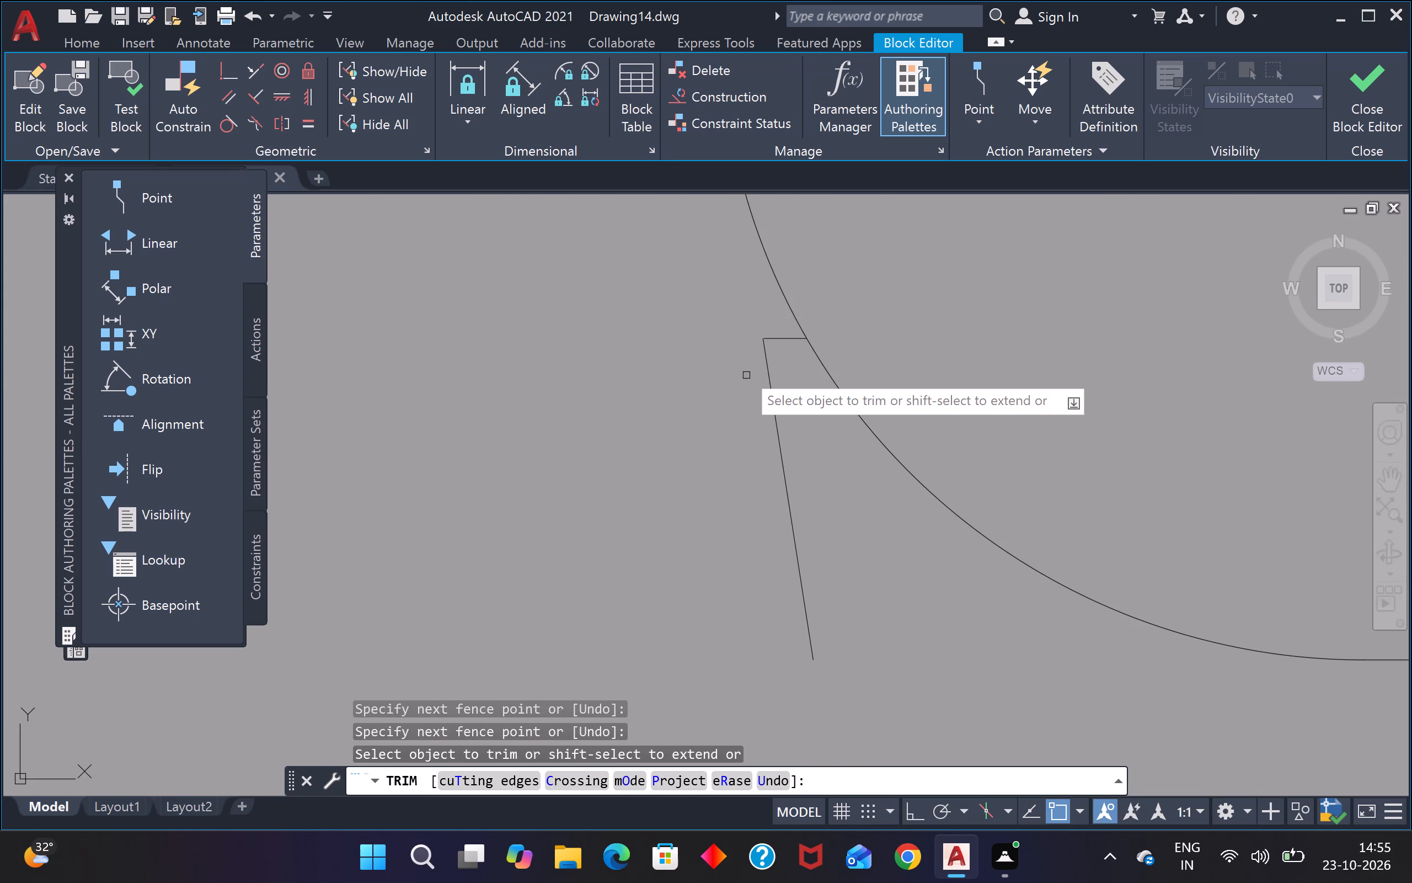
pyautogui.scroll(2, 761, 326)
pyautogui.click(822, 327)
pyautogui.moveTo(738, 471); pyautogui.dragTo(744, 468)
pyautogui.scroll(-9, 772, 435)
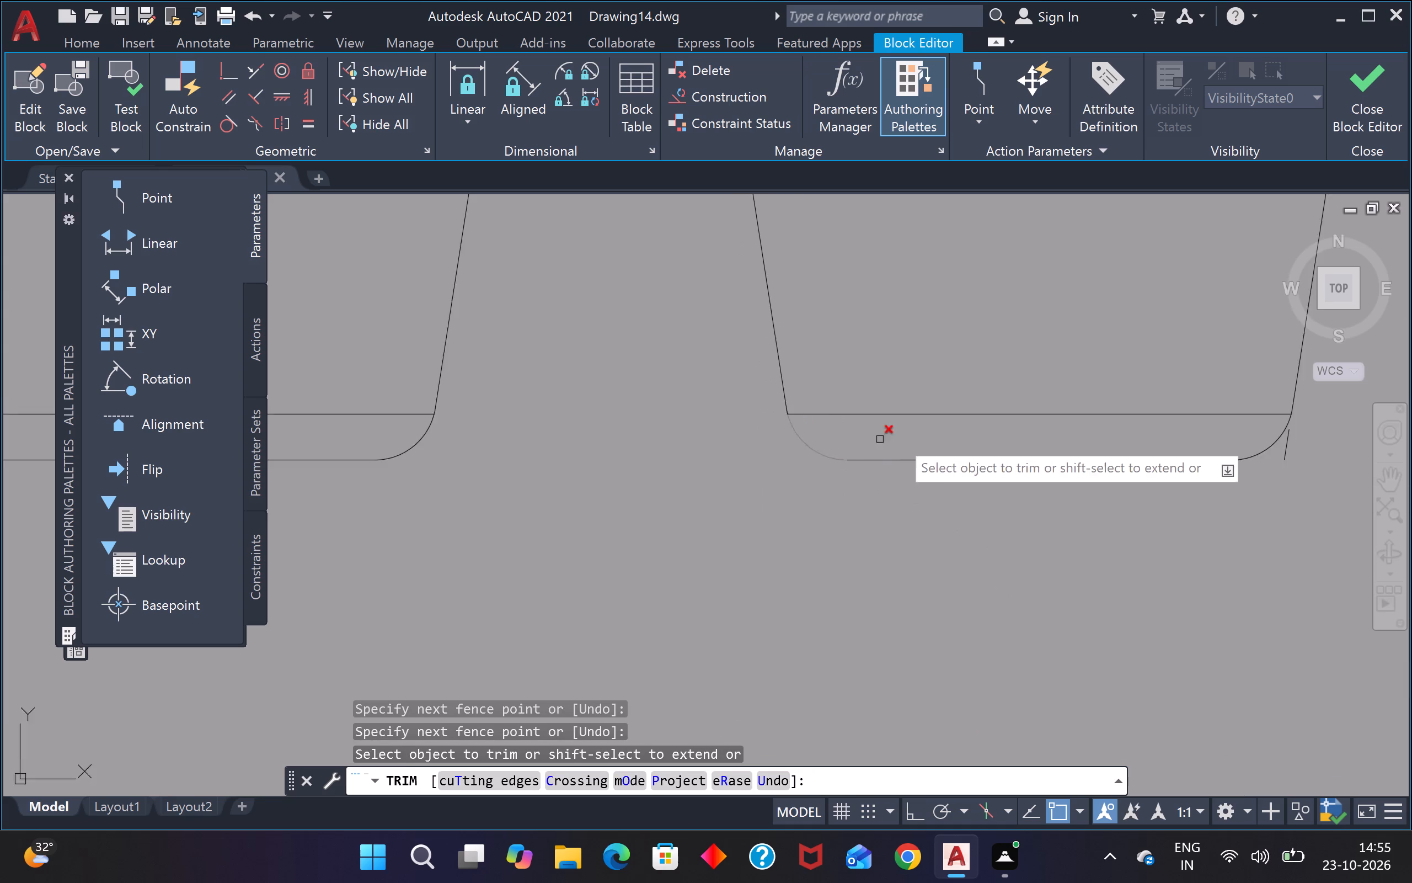
pyautogui.scroll(-3, 898, 438)
pyautogui.scroll(4, 1012, 439)
pyautogui.scroll(3, 950, 436)
pyautogui.moveTo(931, 453); pyautogui.dragTo(926, 458)
pyautogui.moveTo(718, 584); pyautogui.dragTo(727, 583)
# Trim the right-end chair's extra backrest line and the leftover stubs outside both of its rounded corners.
pyautogui.scroll(-12, 840, 520)
pyautogui.scroll(4, 940, 418)
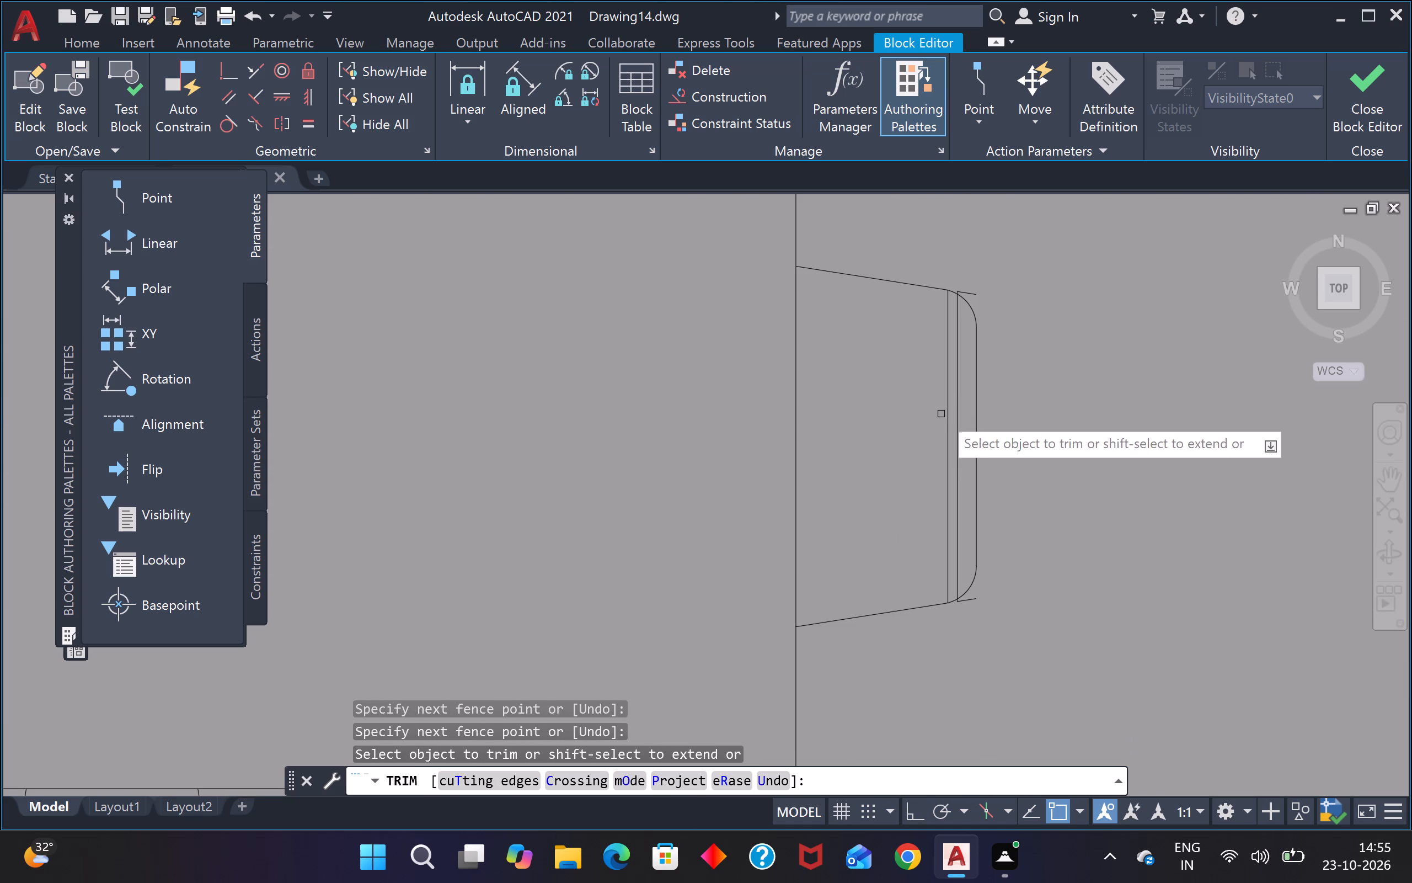
pyautogui.scroll(3, 968, 381)
pyautogui.click(966, 381)
pyautogui.click(908, 424)
pyautogui.scroll(-4, 910, 422)
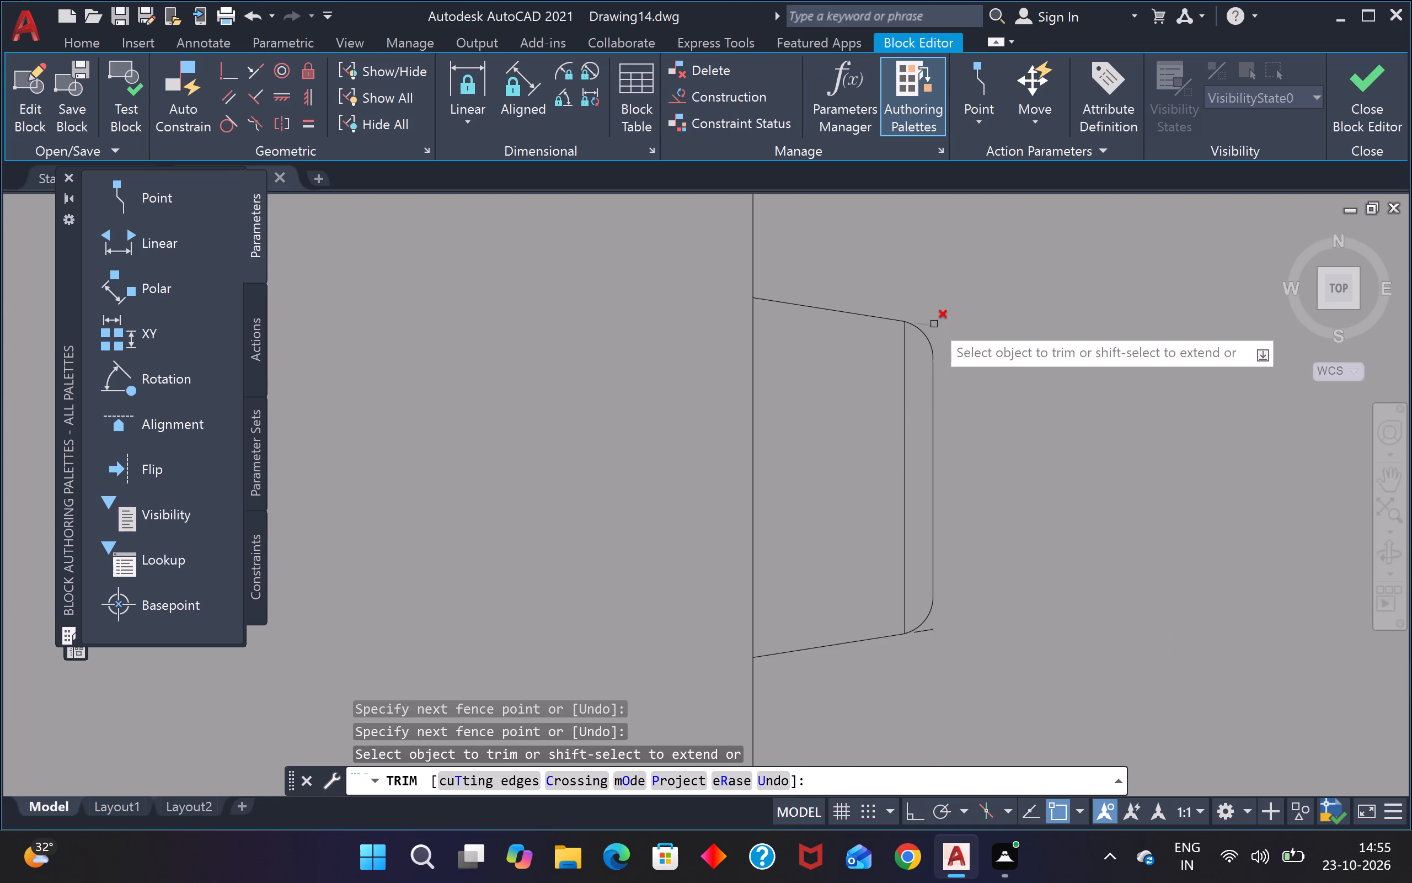
pyautogui.scroll(3, 933, 323)
pyautogui.click(933, 322)
pyautogui.click(923, 339)
pyautogui.scroll(-5, 924, 337)
pyautogui.scroll(4, 908, 477)
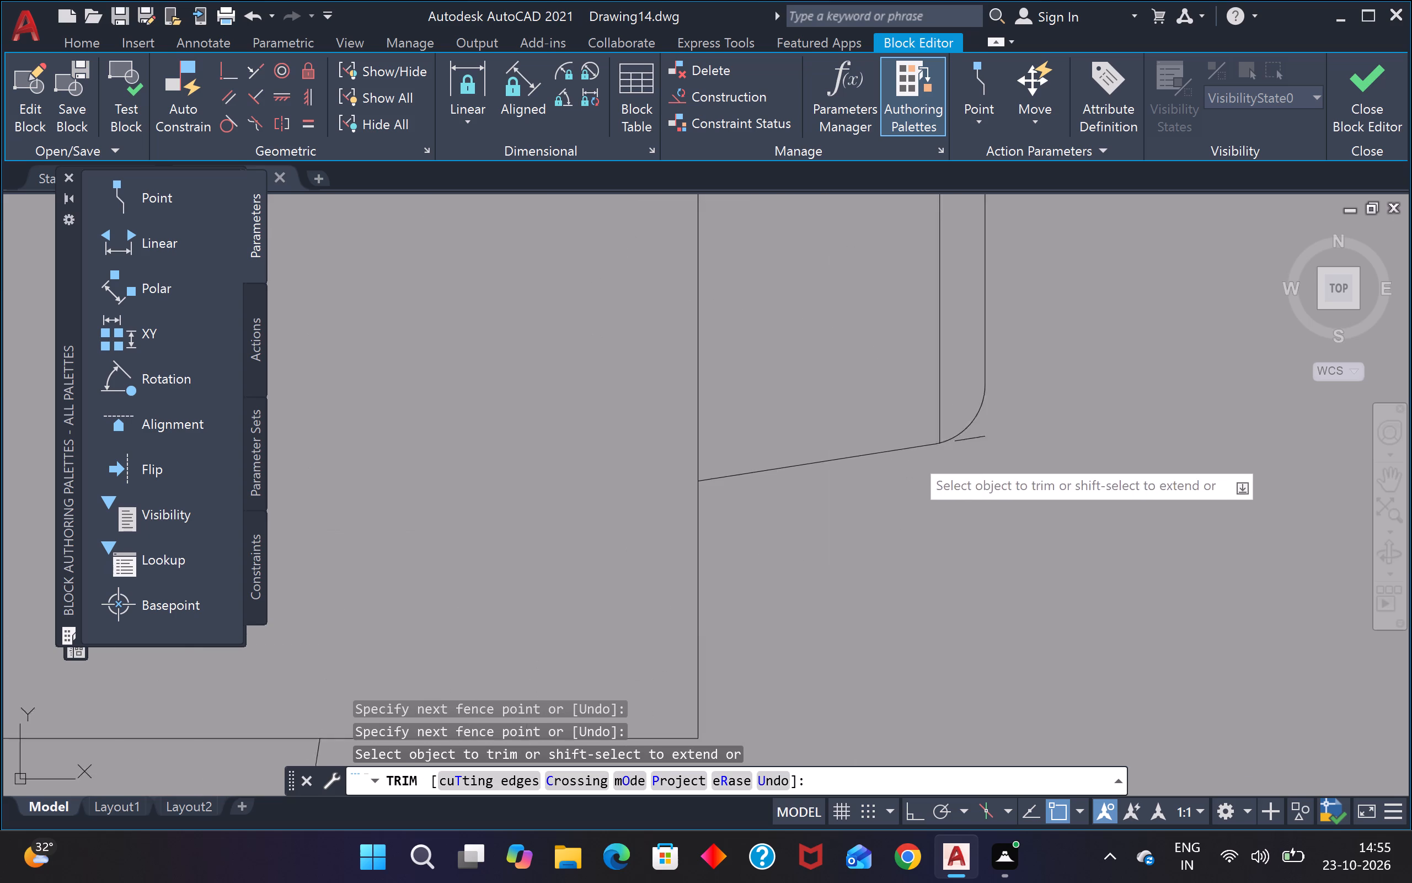
pyautogui.click(1021, 406)
pyautogui.click(1002, 439)
# Trim the upper-right chair's extra backrest line and the leftover stub outside its left rounded corner.
pyautogui.scroll(-8, 1002, 433)
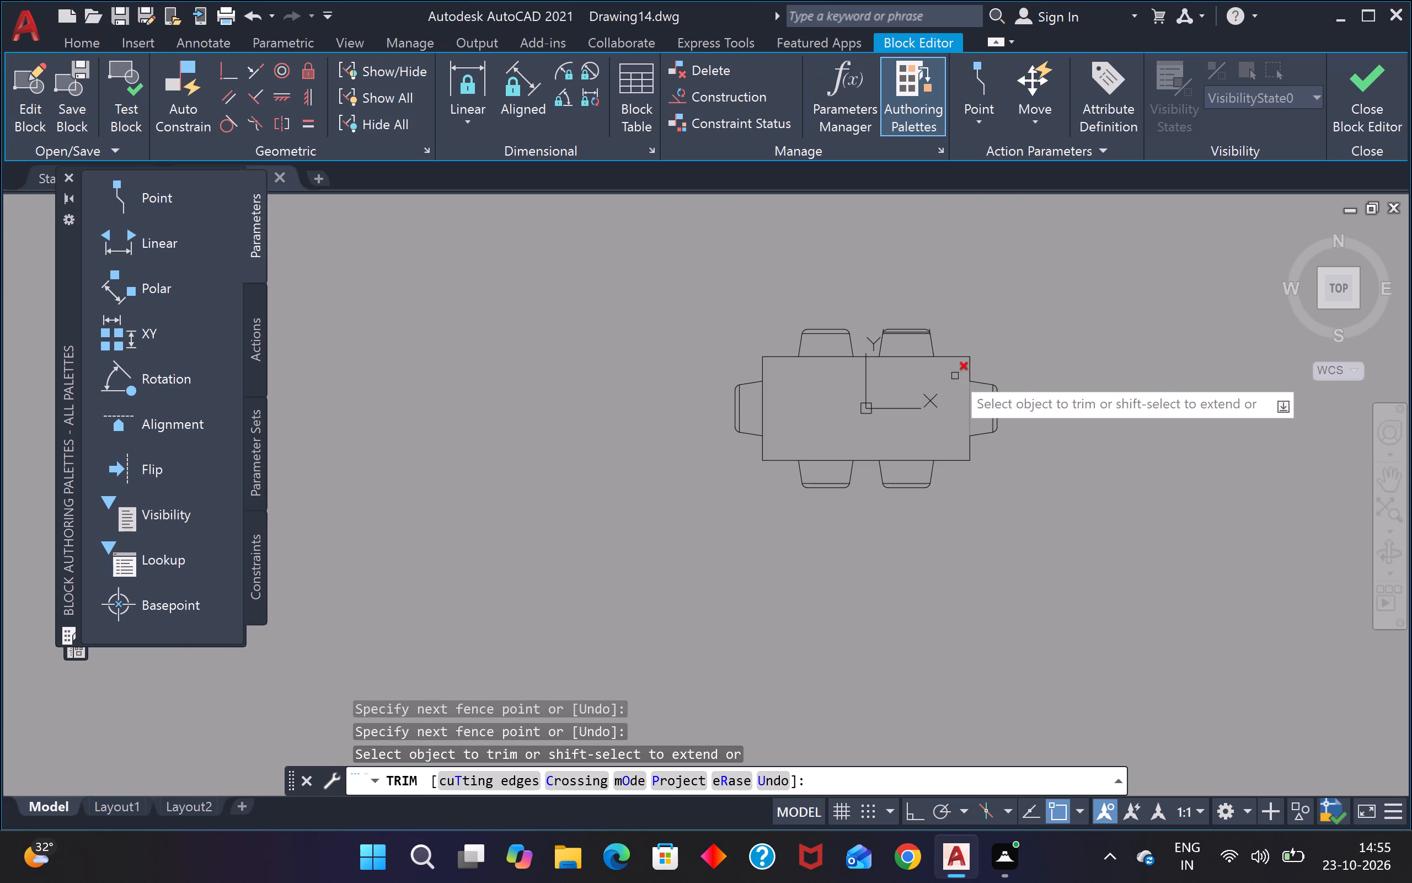
pyautogui.scroll(4, 917, 329)
pyautogui.click(912, 337)
pyautogui.click(902, 348)
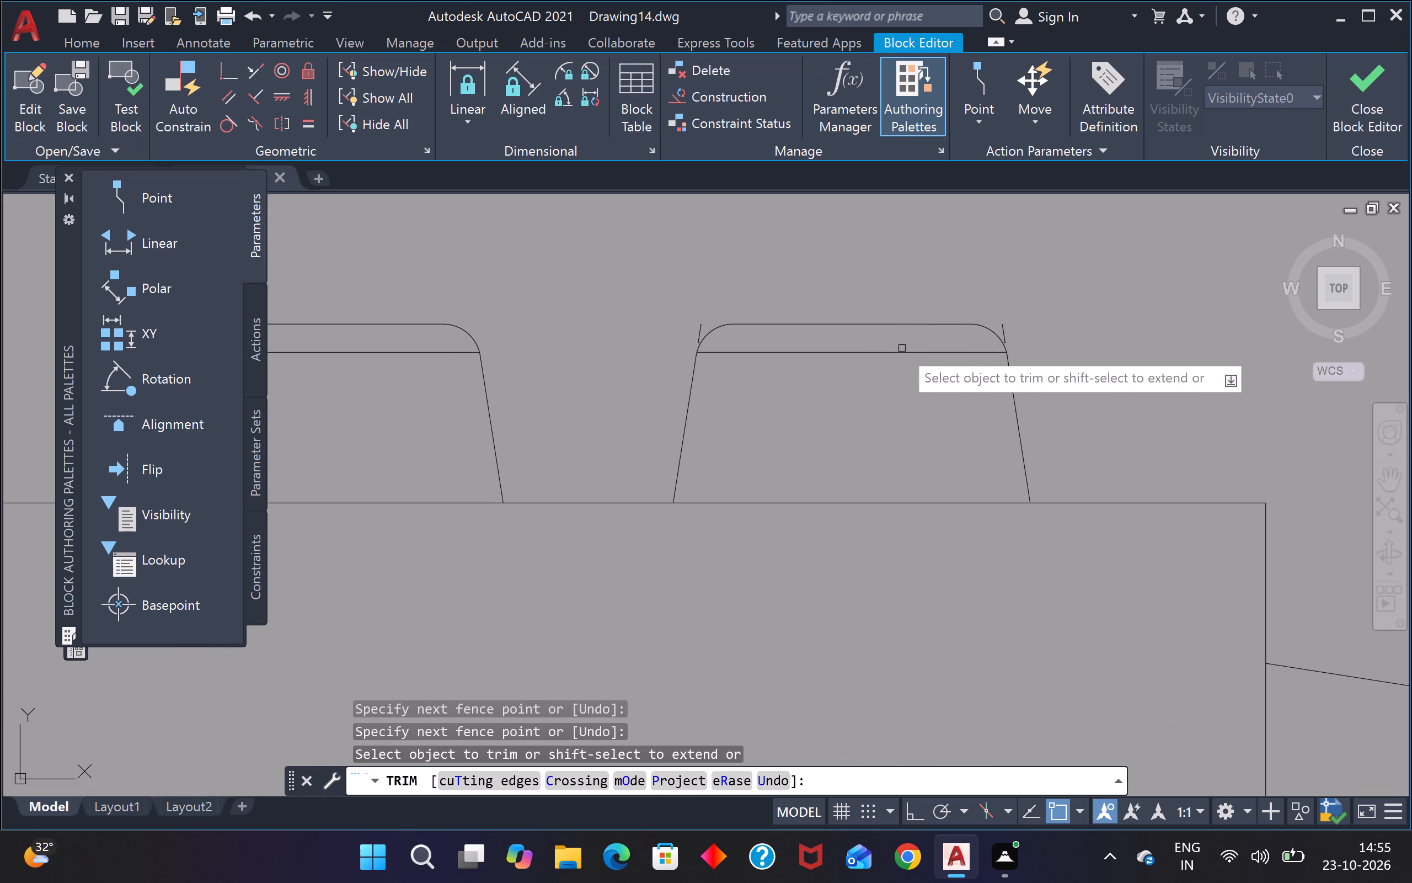
pyautogui.scroll(-2, 898, 348)
pyautogui.scroll(4, 805, 329)
pyautogui.scroll(4, 836, 371)
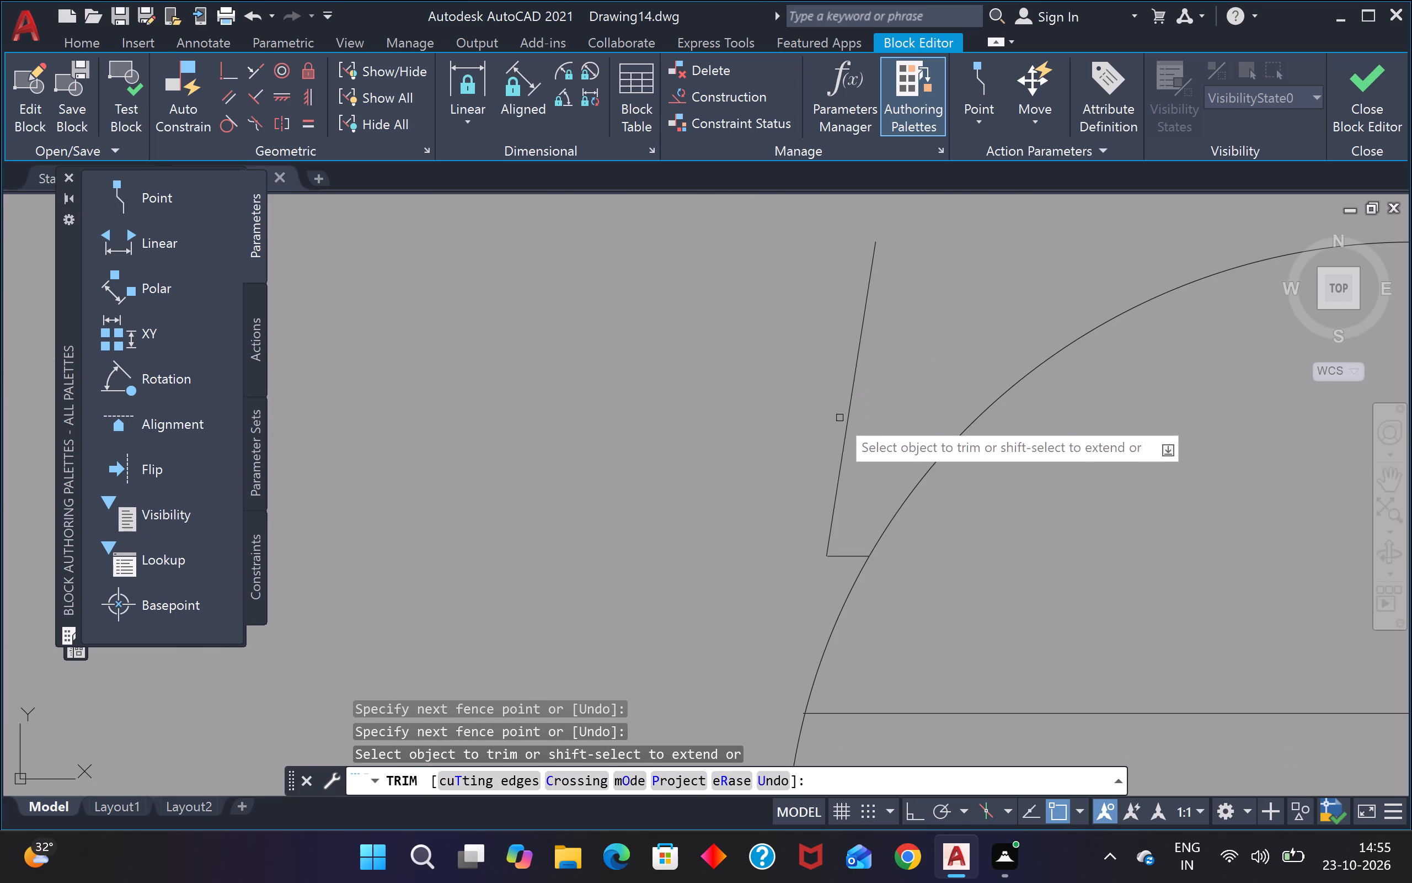
pyautogui.moveTo(820, 432); pyautogui.dragTo(823, 437)
pyautogui.click(834, 589)
pyautogui.scroll(-4, 847, 560)
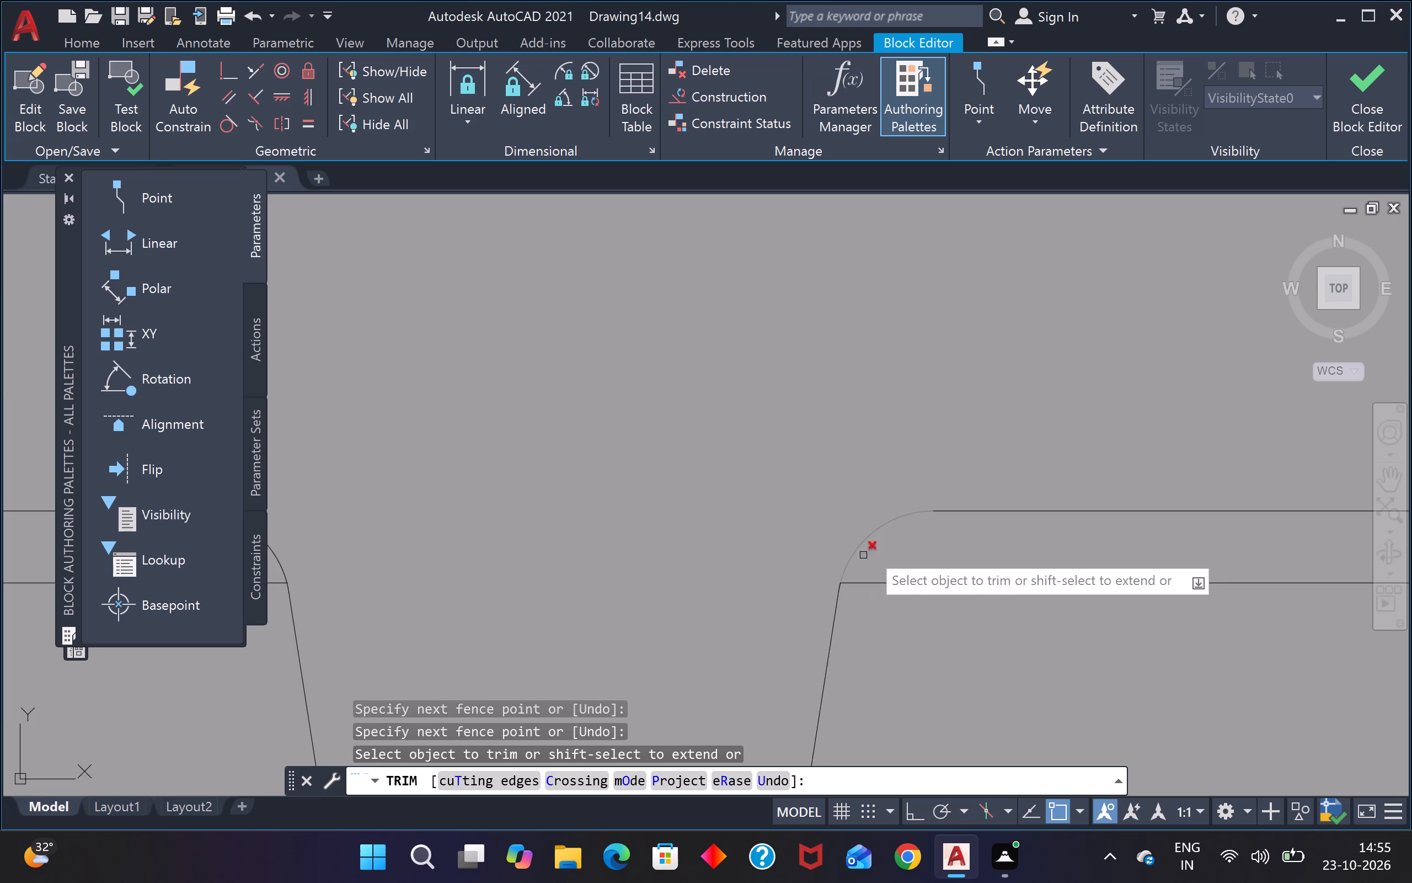
# Trim the leftover line stubs outside the upper-right chair's right rounded corner and end the Trim command.
pyautogui.scroll(-3, 871, 549)
pyautogui.scroll(7, 1189, 540)
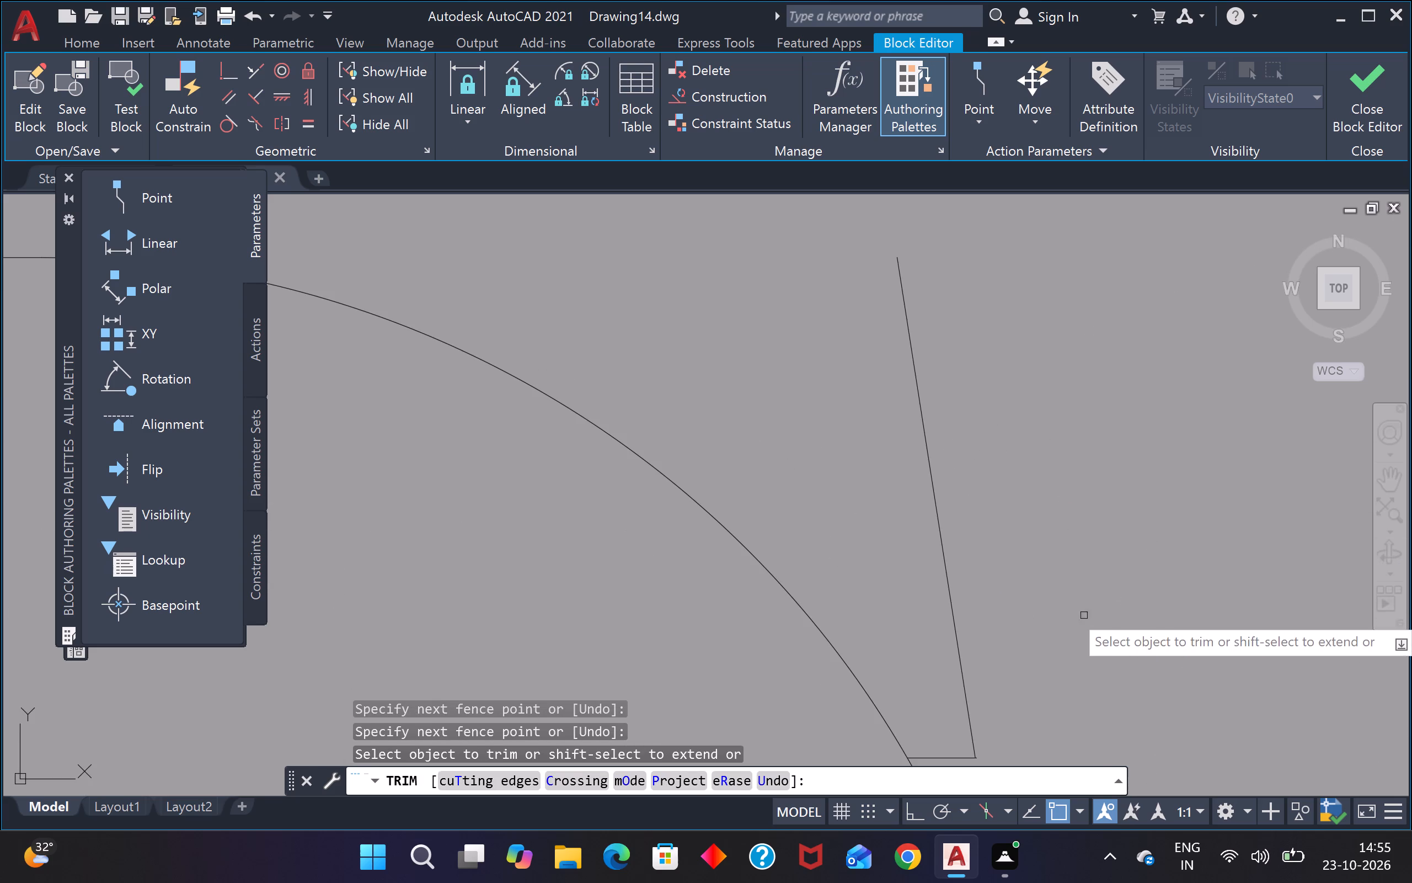
pyautogui.scroll(-3, 1067, 502)
pyautogui.scroll(3, 1052, 554)
pyautogui.click(1050, 558)
pyautogui.click(1005, 623)
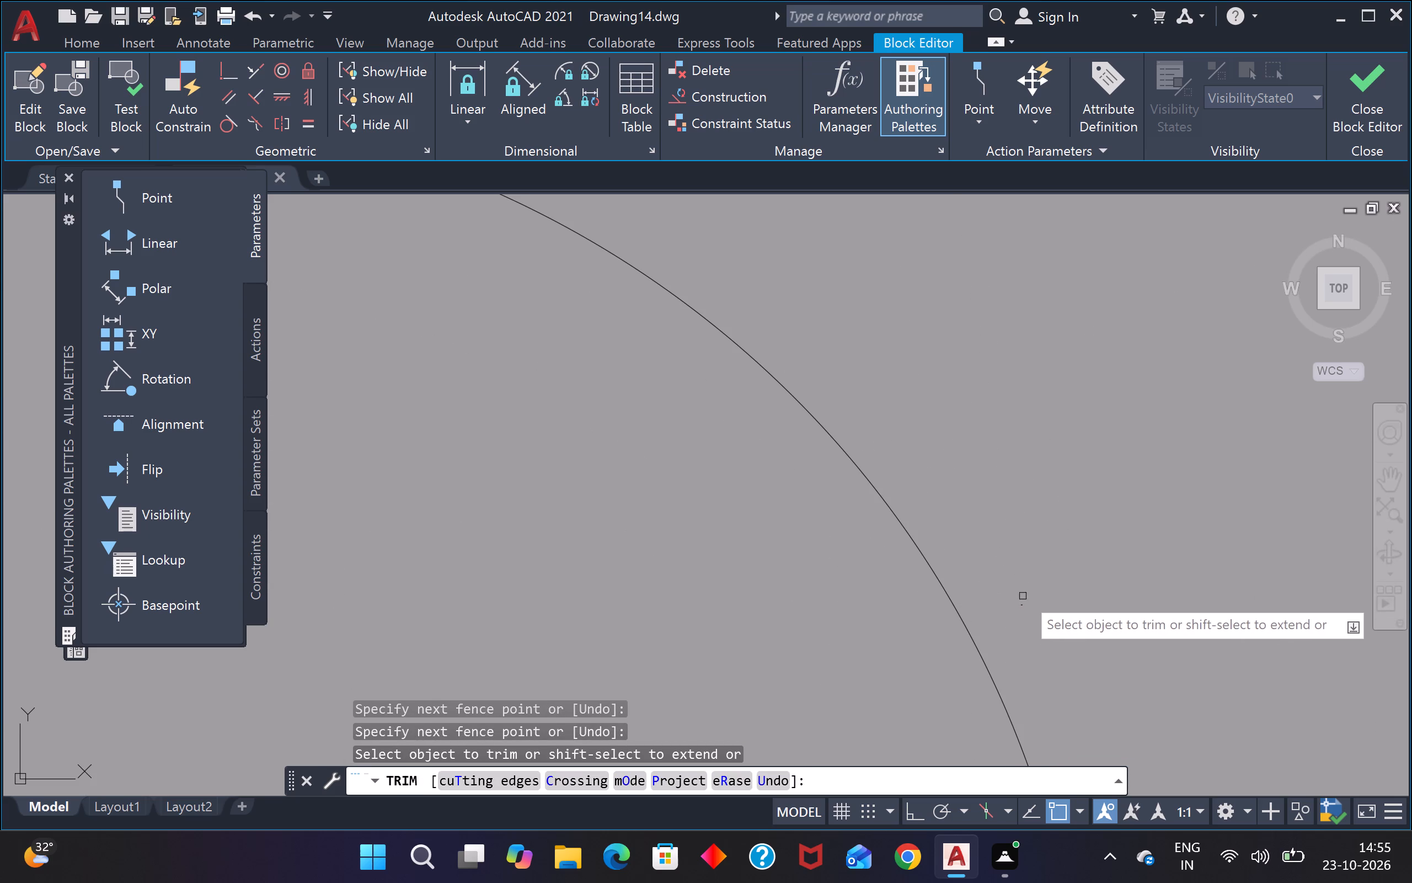
pyautogui.click(1024, 605)
pyautogui.scroll(-4, 1023, 599)
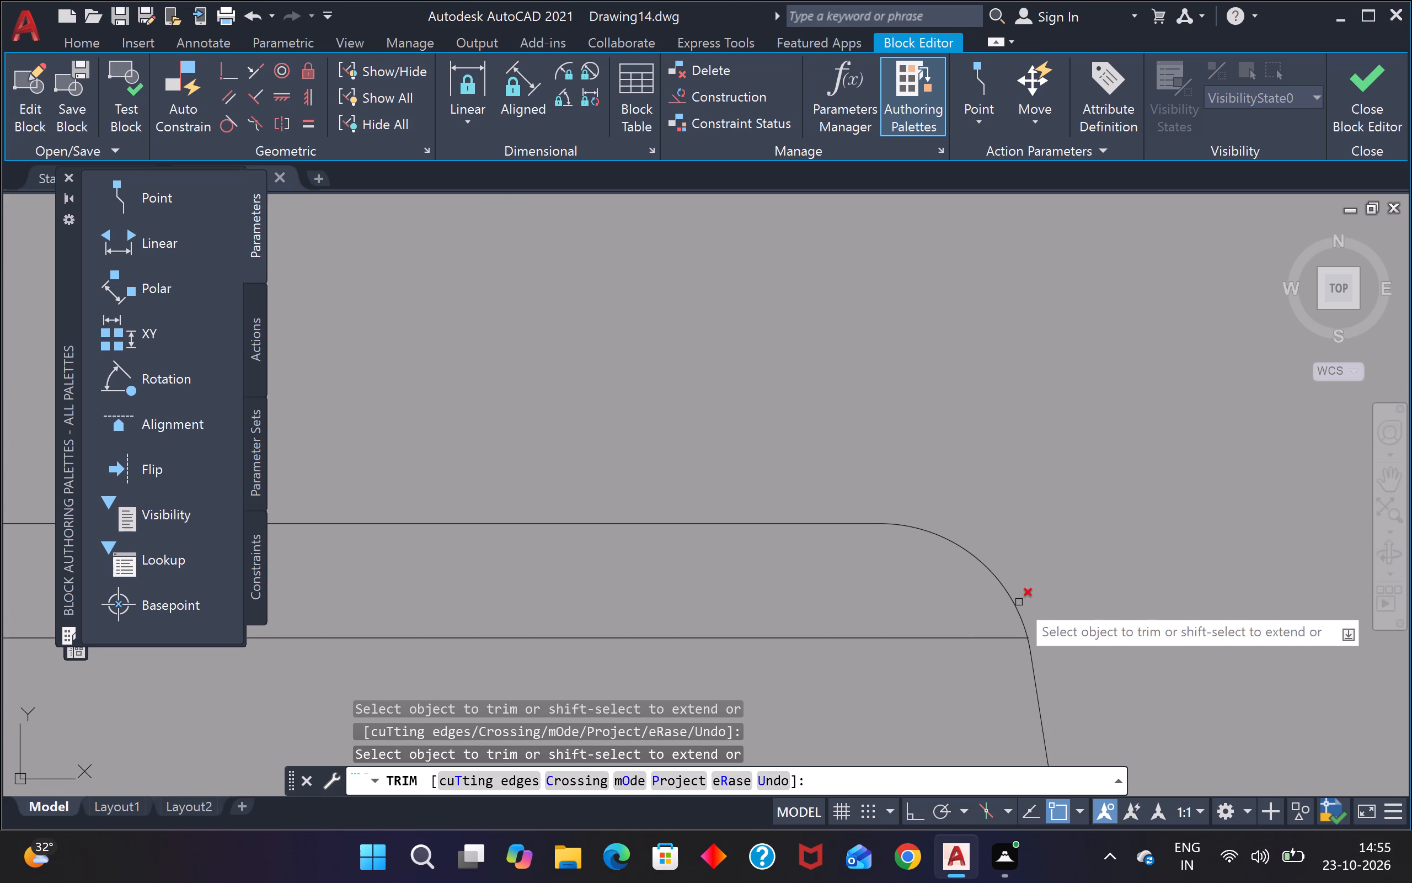
pyautogui.scroll(3, 1023, 595)
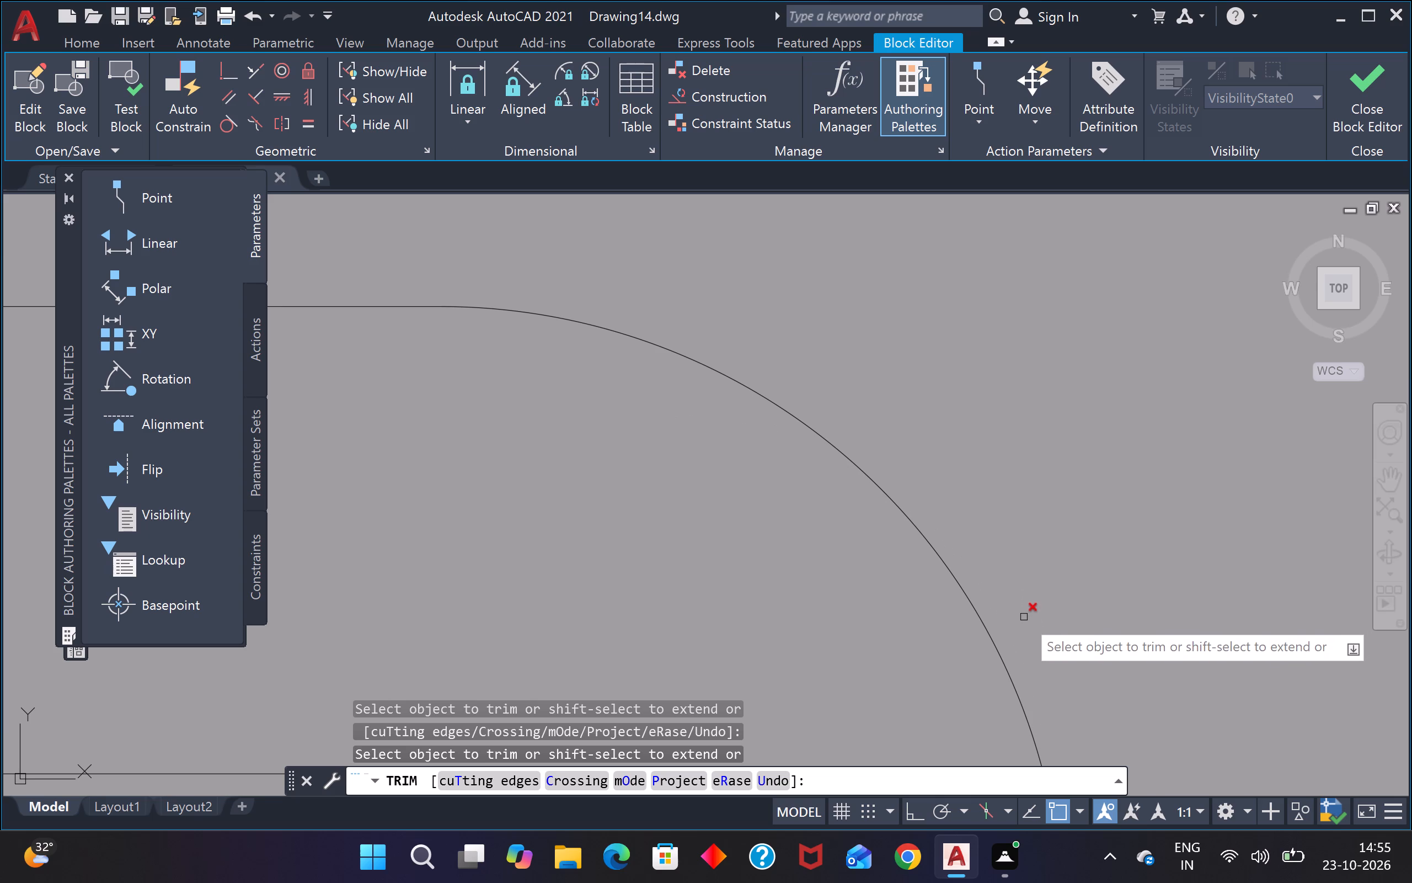
pyautogui.click(1024, 620)
pyautogui.scroll(-4, 1023, 613)
pyautogui.scroll(-5, 835, 674)
pyautogui.scroll(-1, 724, 686)
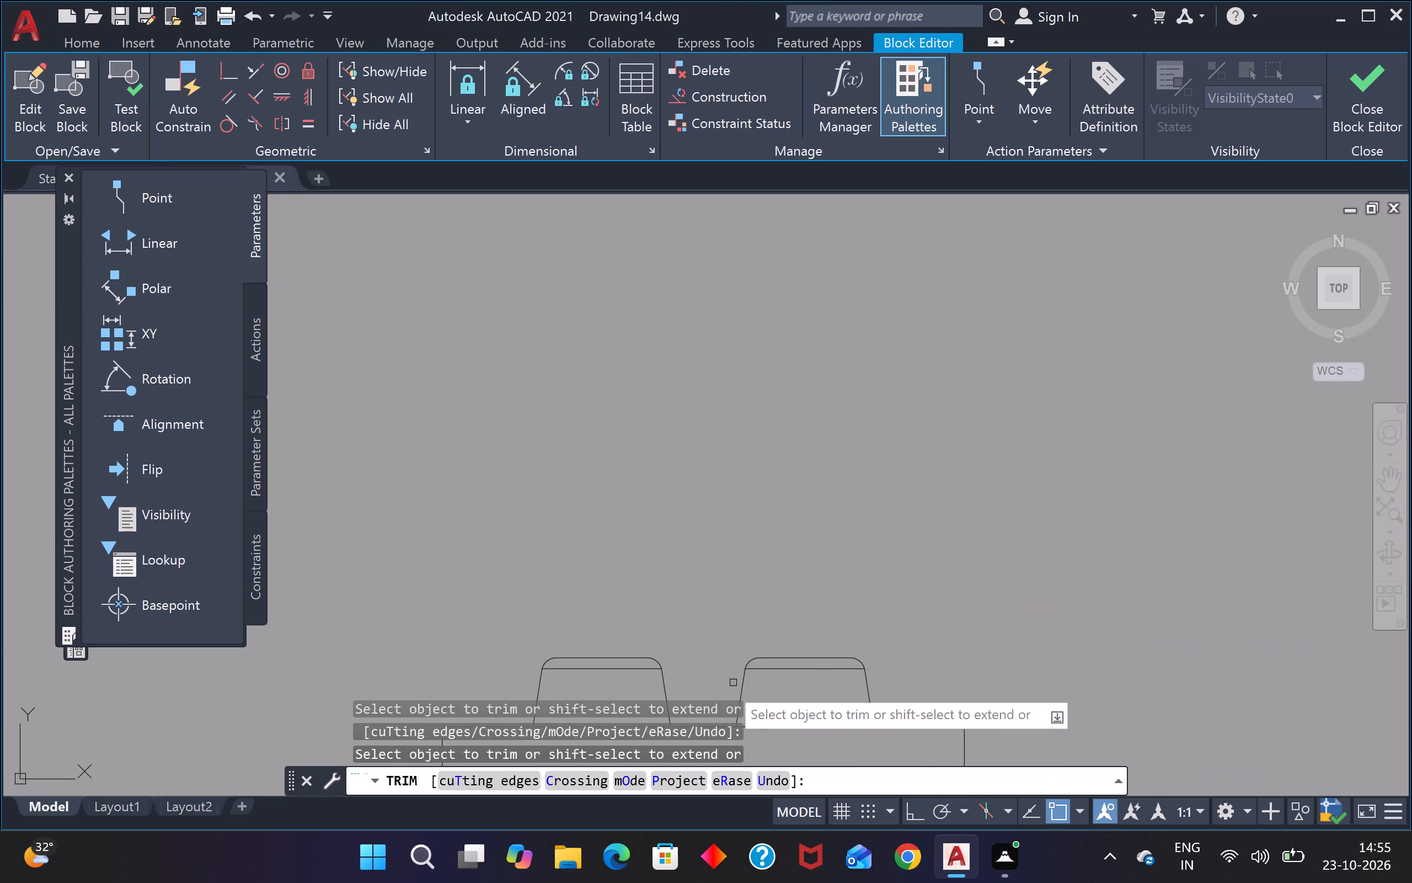
pyautogui.scroll(-4, 686, 624)
pyautogui.scroll(-8, 737, 595)
pyautogui.press('Escape')
pyautogui.press('Escape')
pyautogui.scroll(-4, 728, 575)
pyautogui.scroll(4, 713, 643)
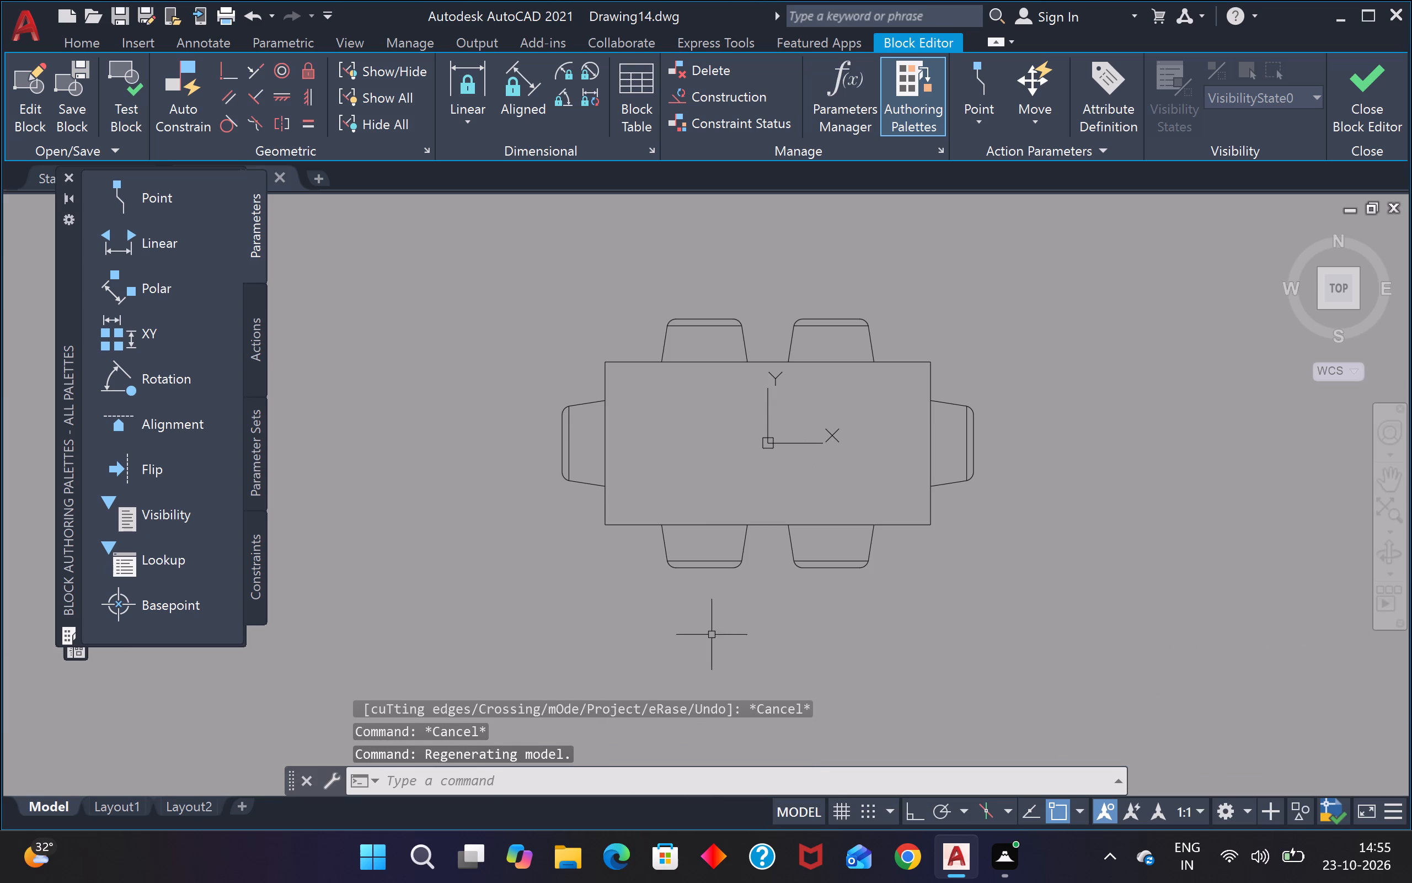
# Close the block editor, saving the changes to Dining Set - 36 x 72 in.
pyautogui.click(1350, 87)
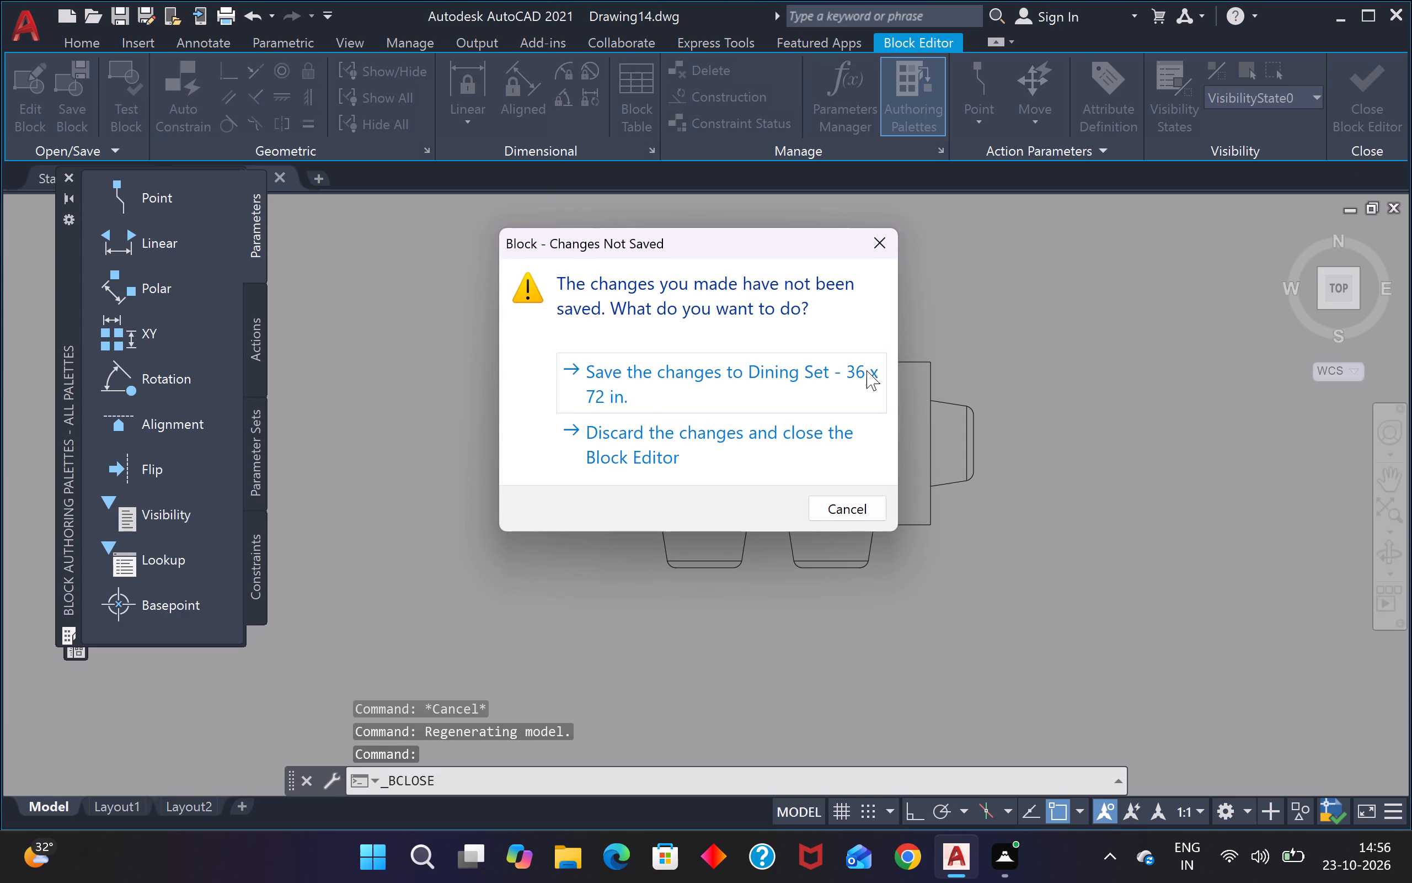
pyautogui.click(867, 370)
# Rotate the dining set a quarter turn clockwise about the table's upper-right corner so it stands vertically, with Snap and Ortho on.
pyautogui.click(949, 286)
pyautogui.click(828, 371)
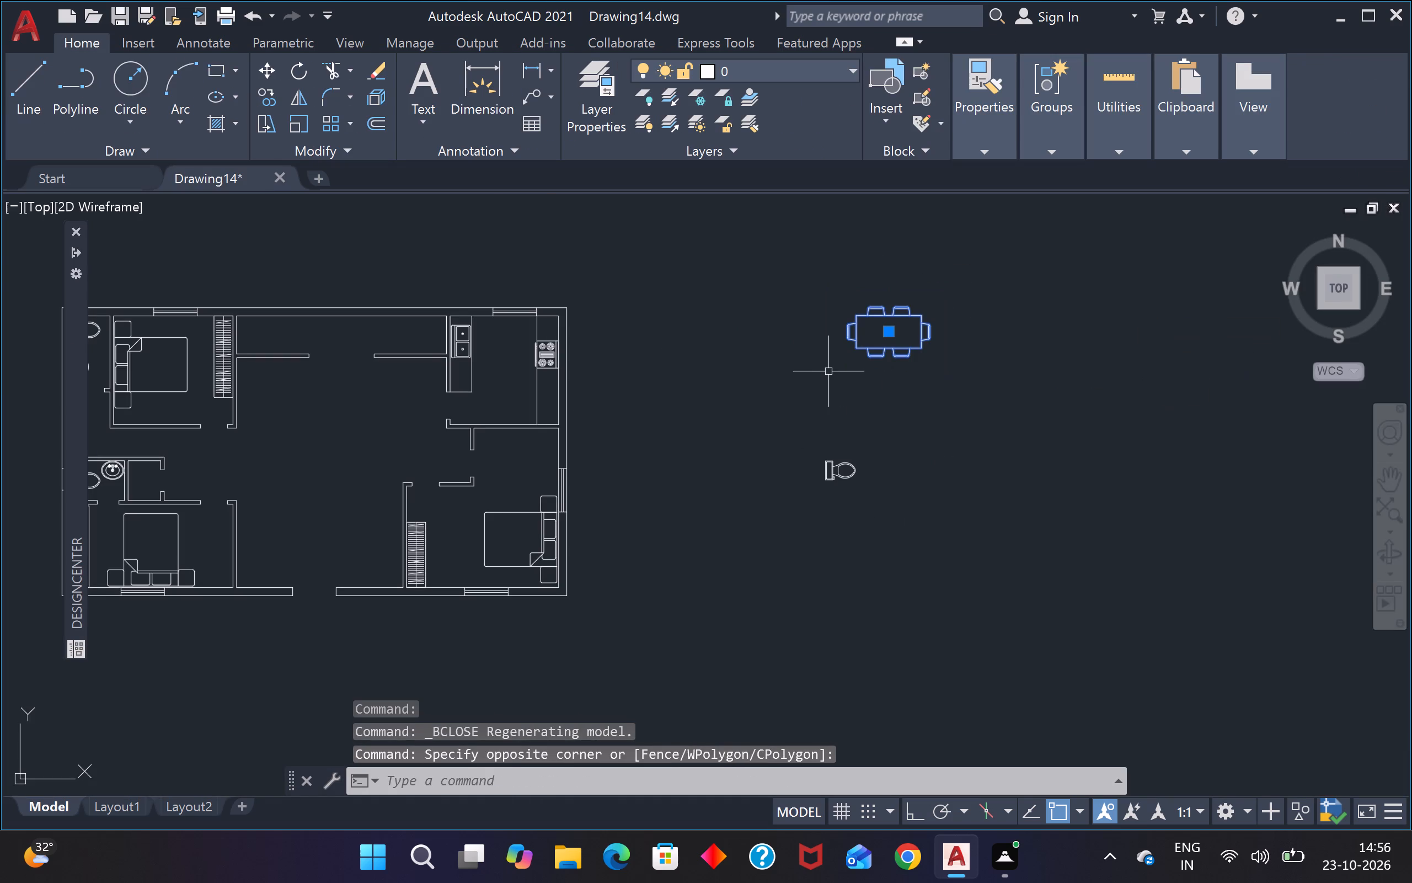
pyautogui.press('r')
pyautogui.press('o')
pyautogui.press('Return')
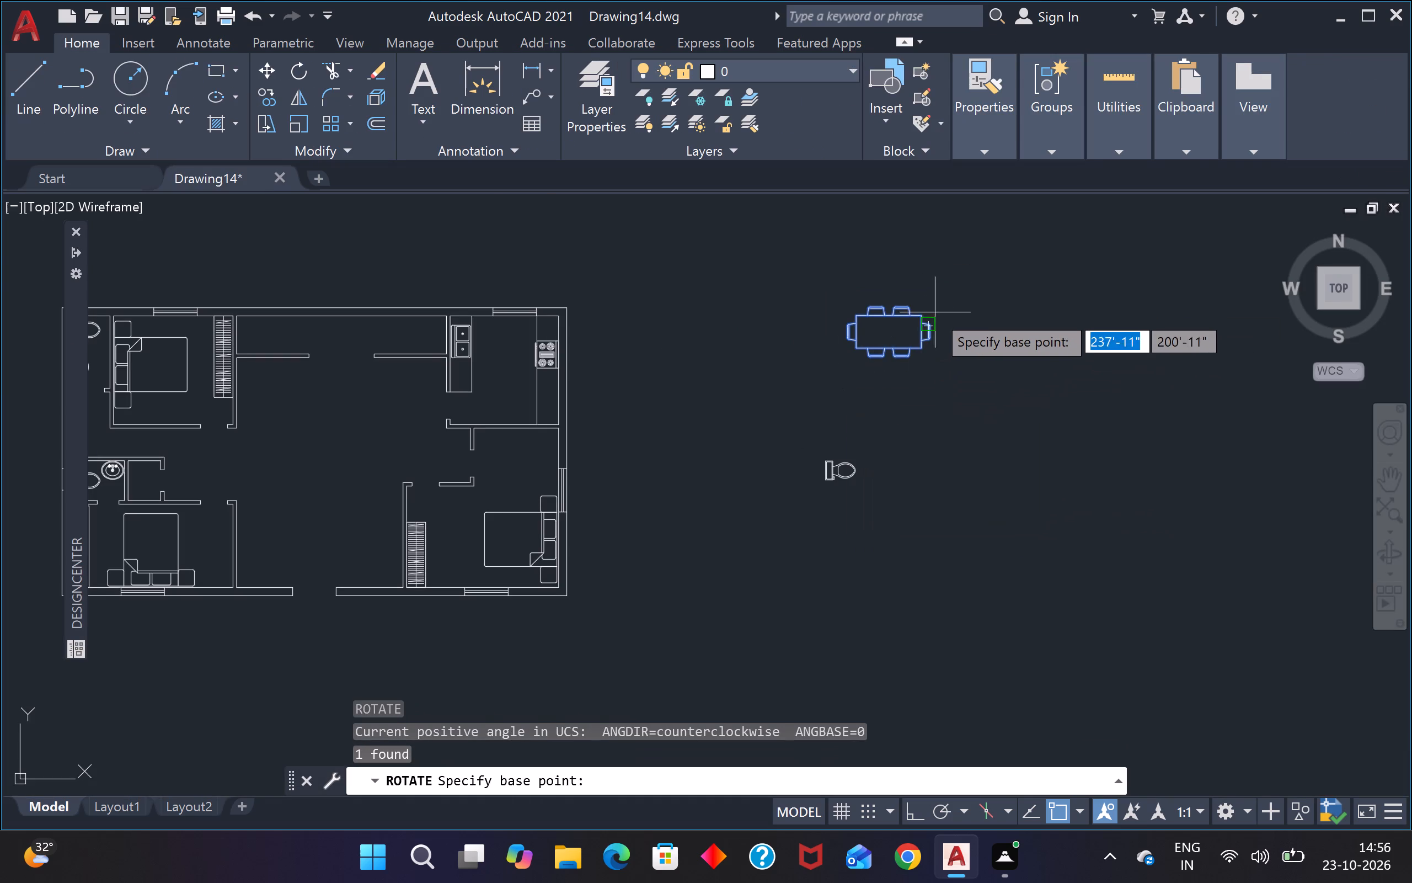
pyautogui.click(918, 318)
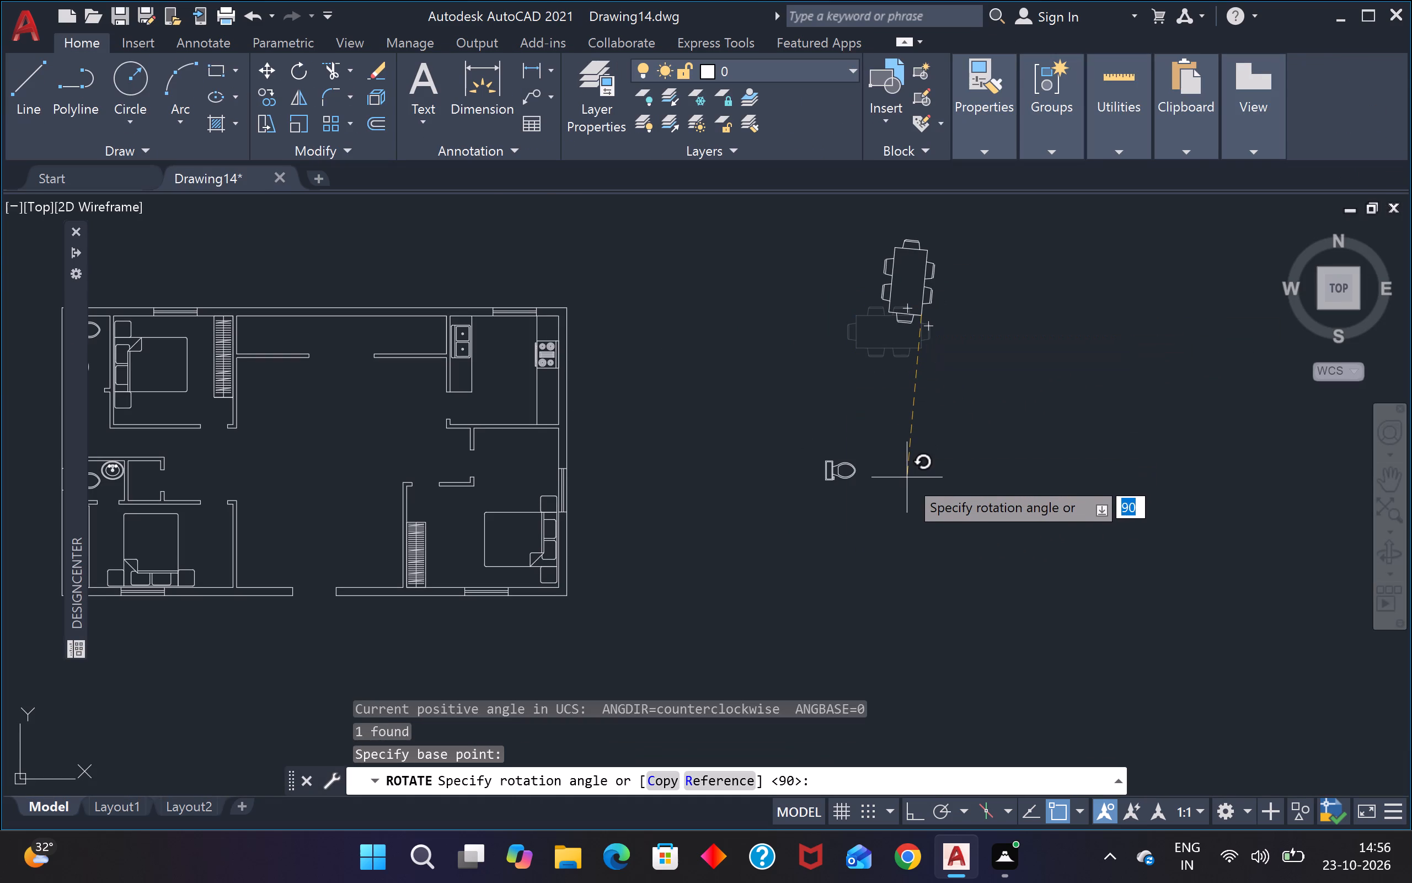
pyautogui.press('F9')
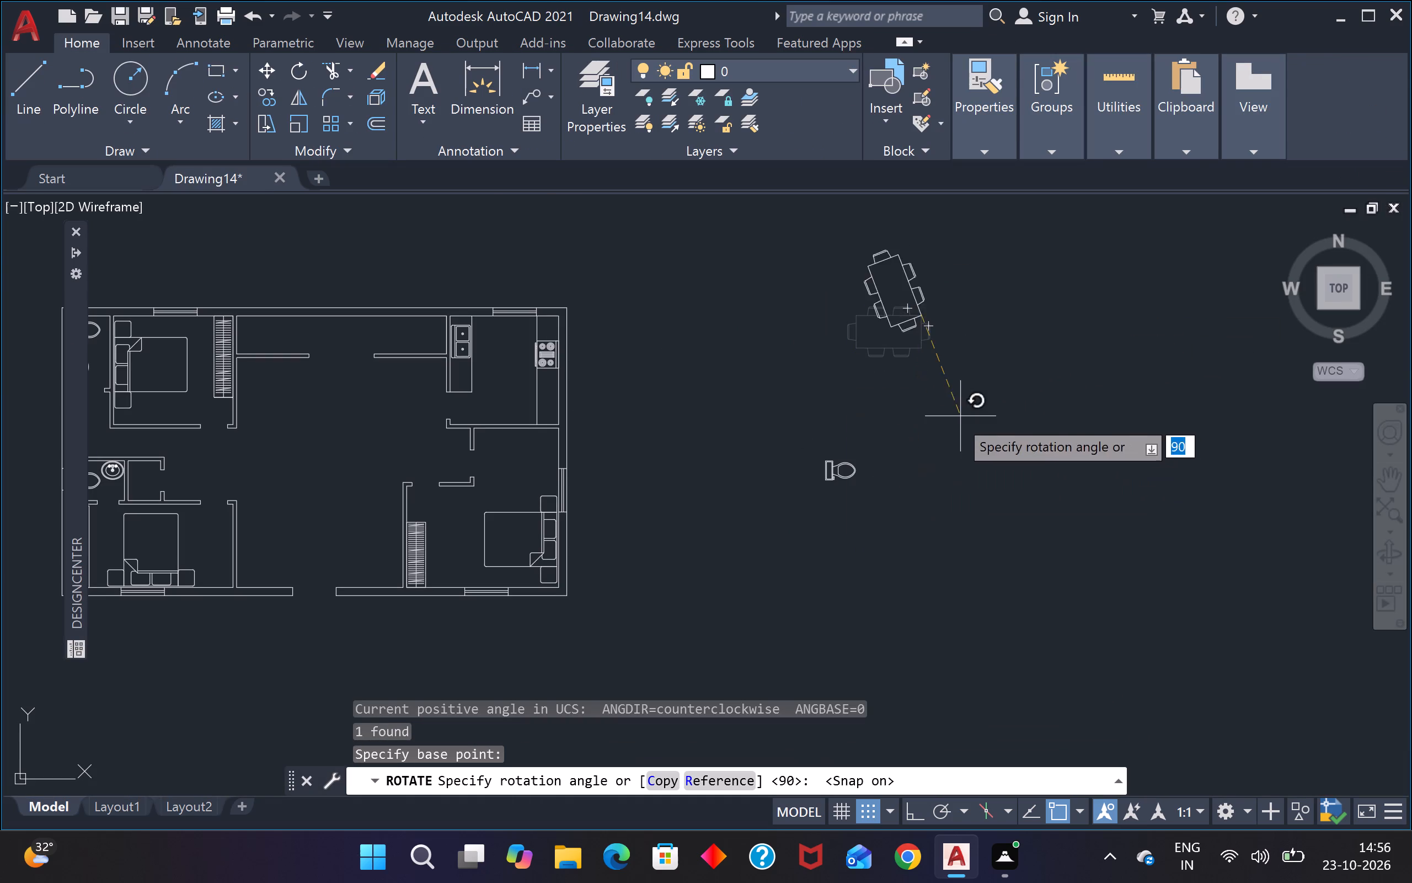
pyautogui.press('F8')
pyautogui.click(924, 450)
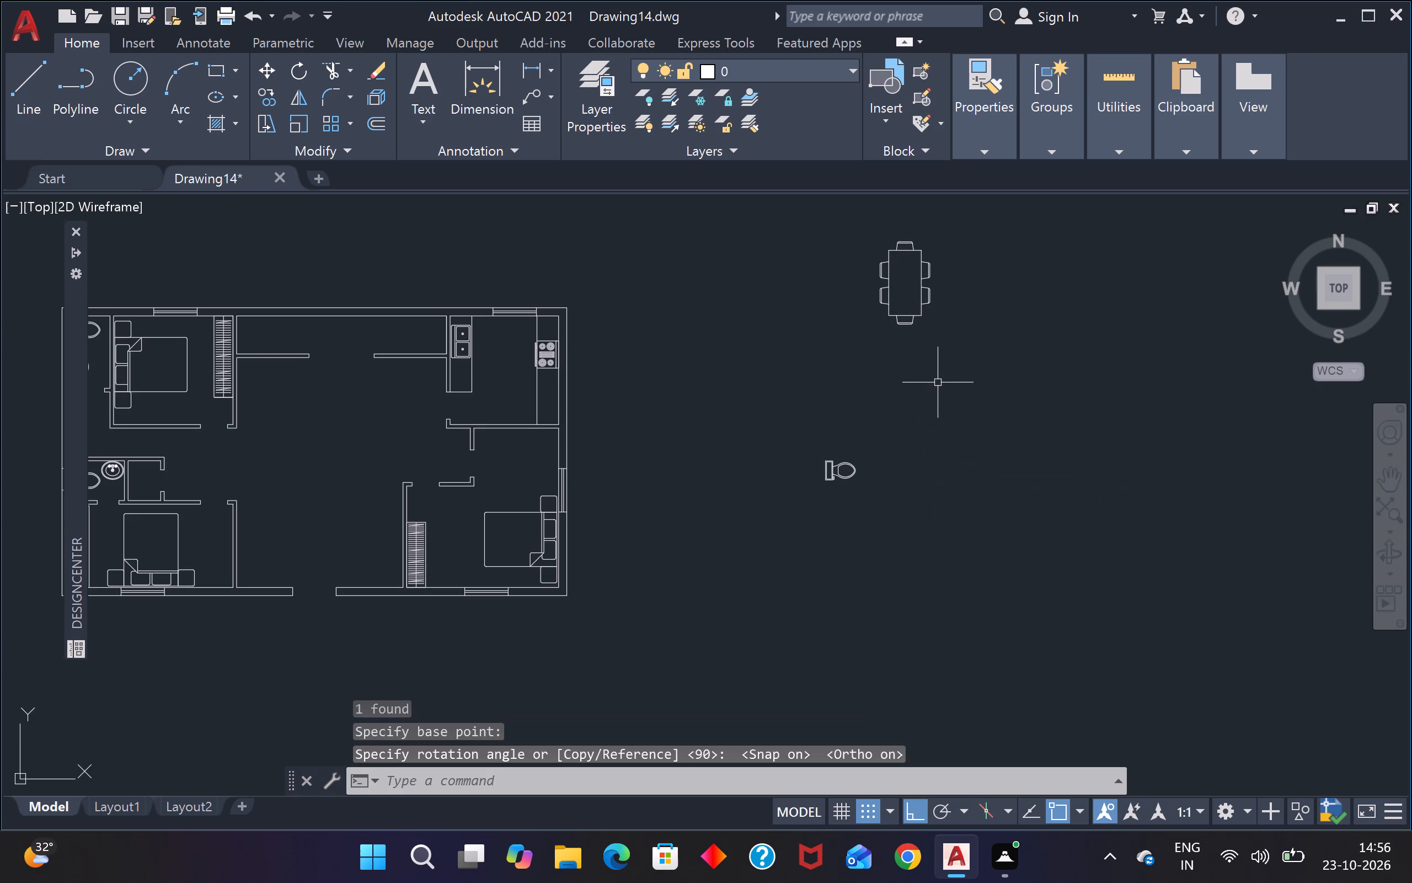
pyautogui.press('Escape')
pyautogui.press('Escape')
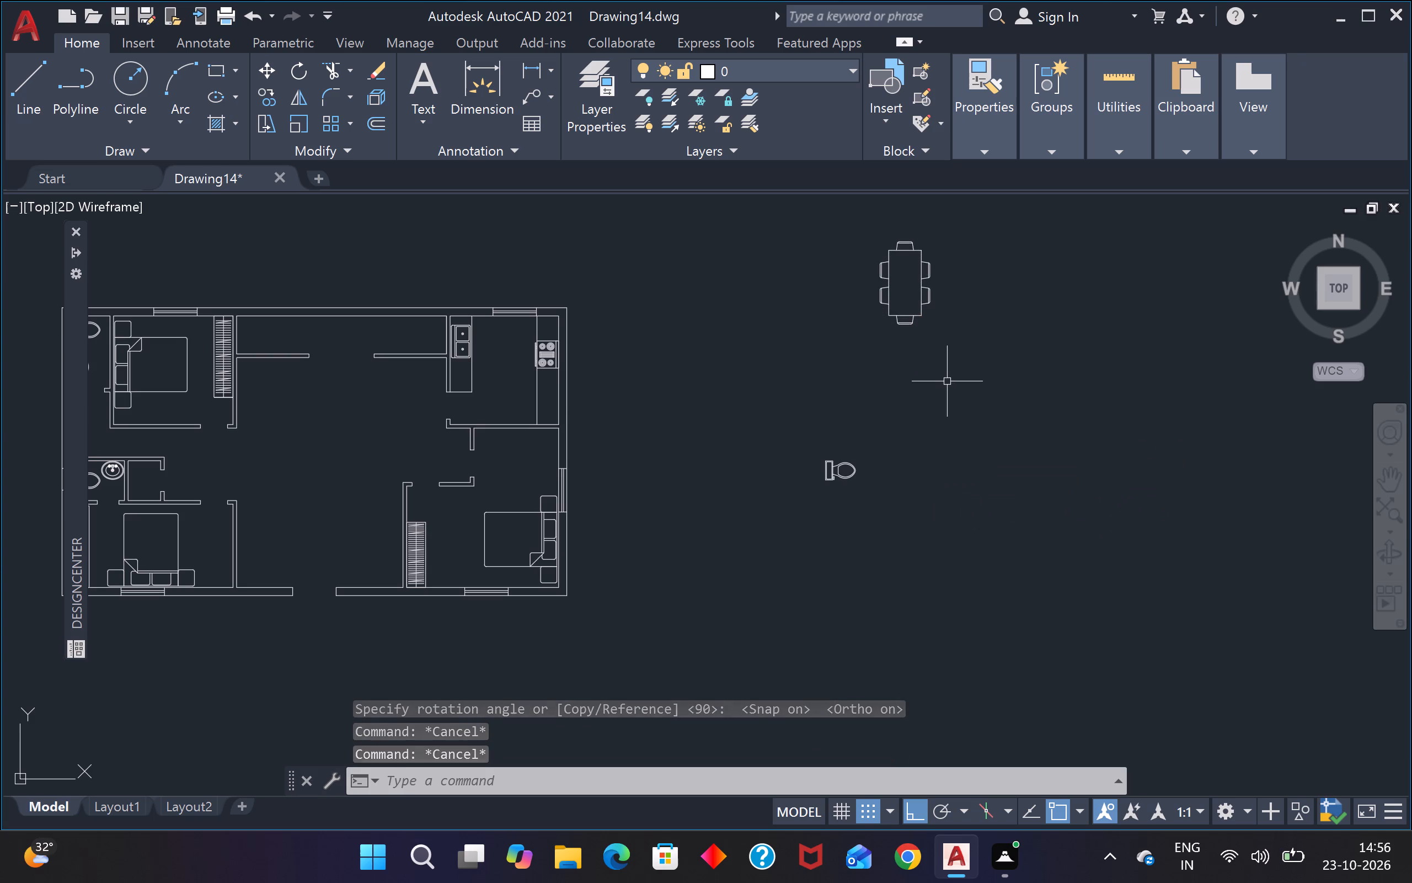
# Move the dining set by its centre into the open central room of the floor plan, with Ortho off.
pyautogui.click(934, 243)
pyautogui.click(886, 315)
pyautogui.press('m')
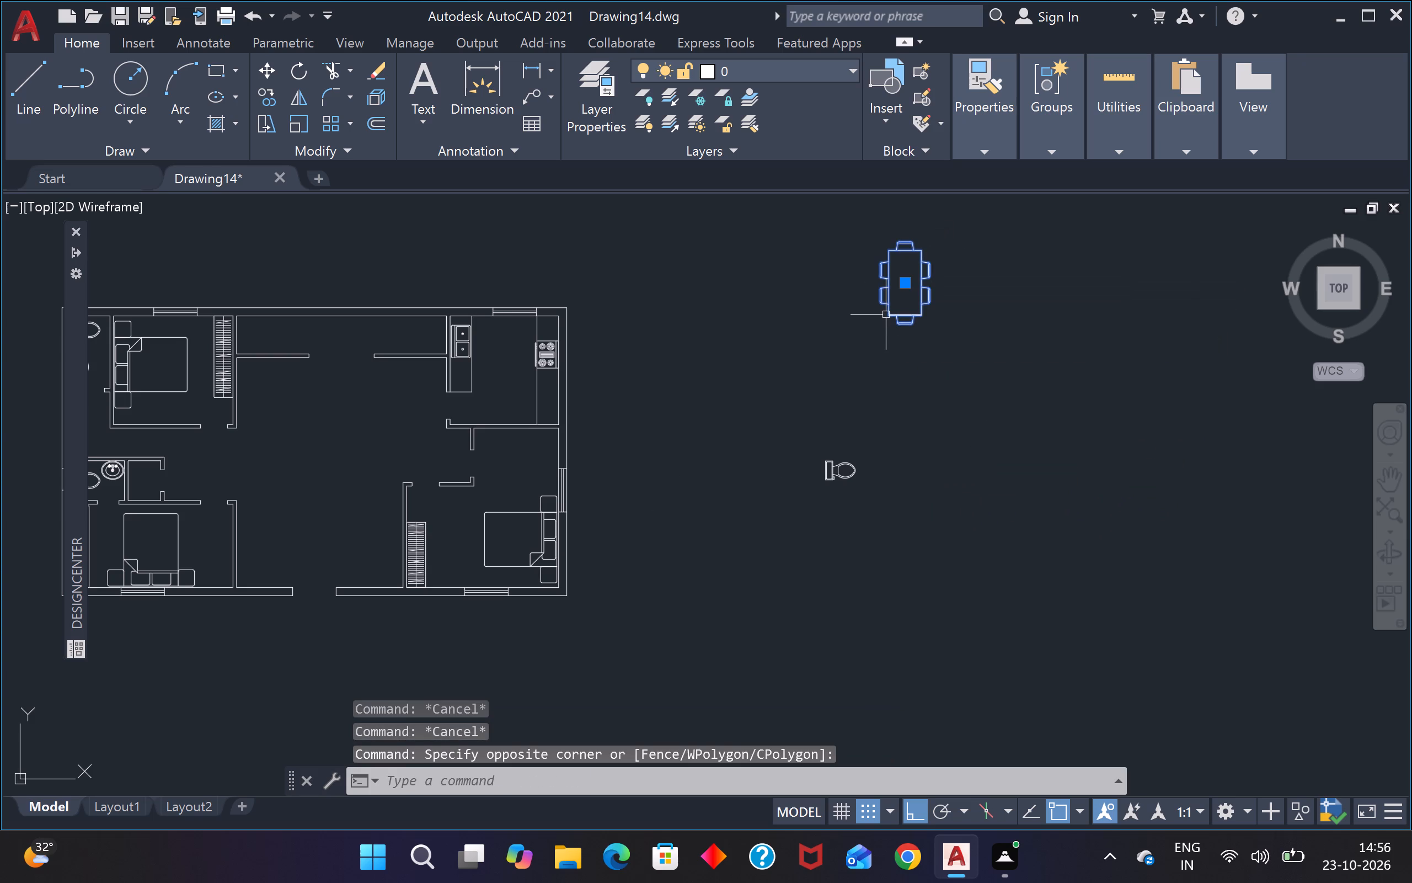
pyautogui.press('space')
pyautogui.click(905, 286)
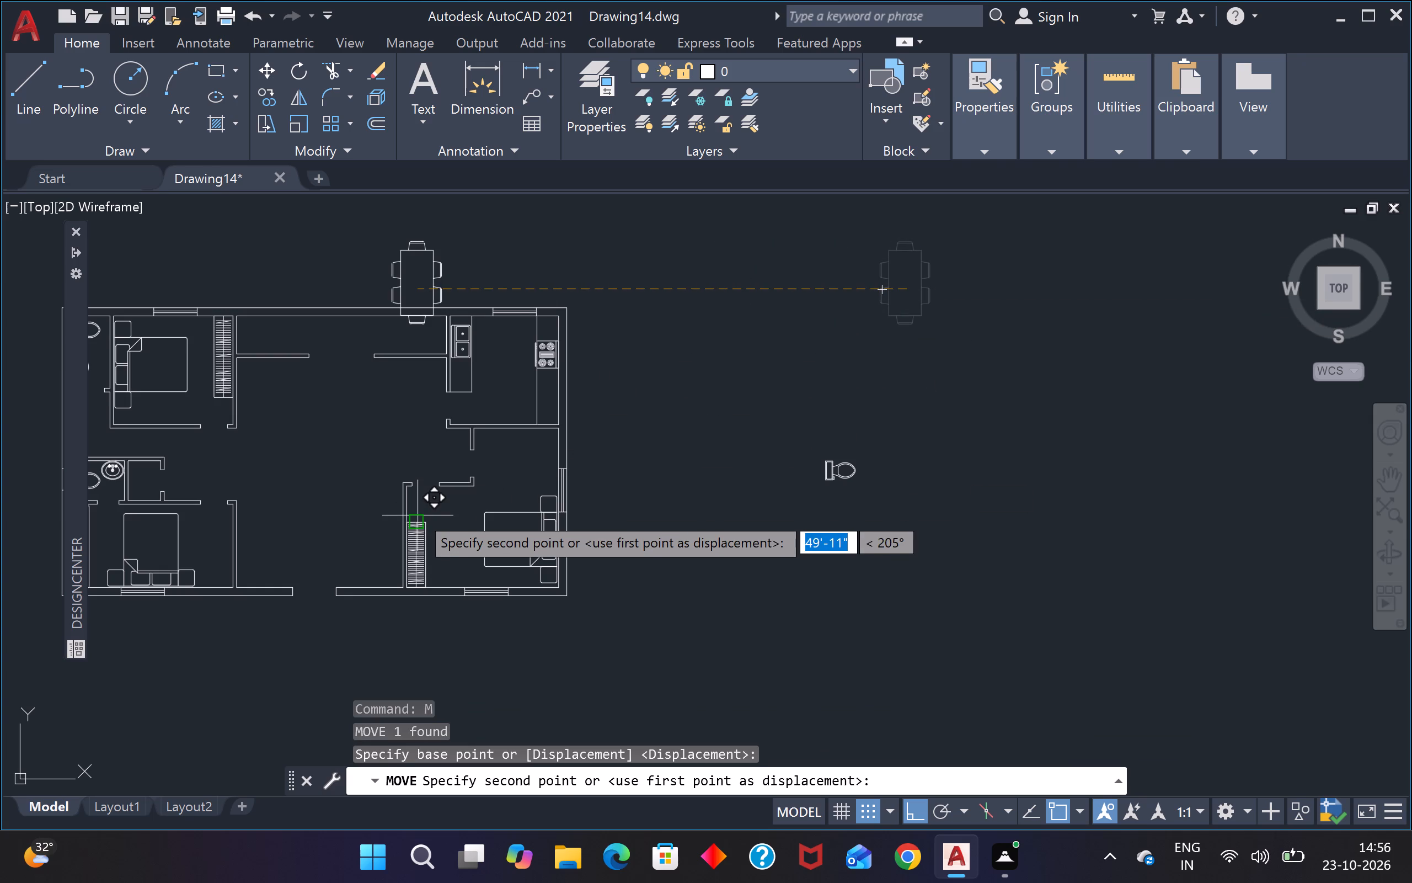
pyautogui.press('F8')
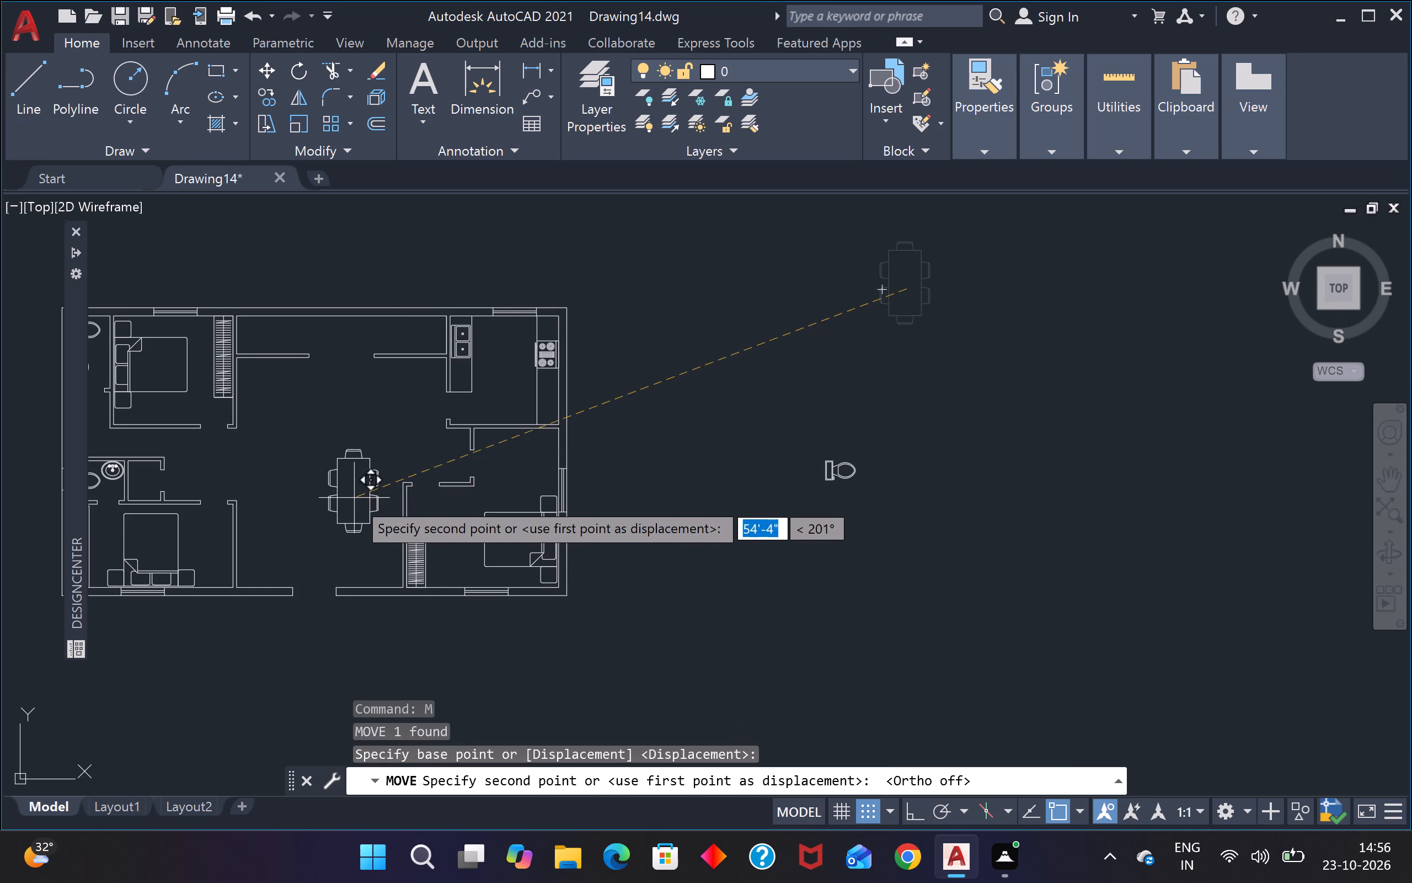
pyautogui.scroll(2, 312, 434)
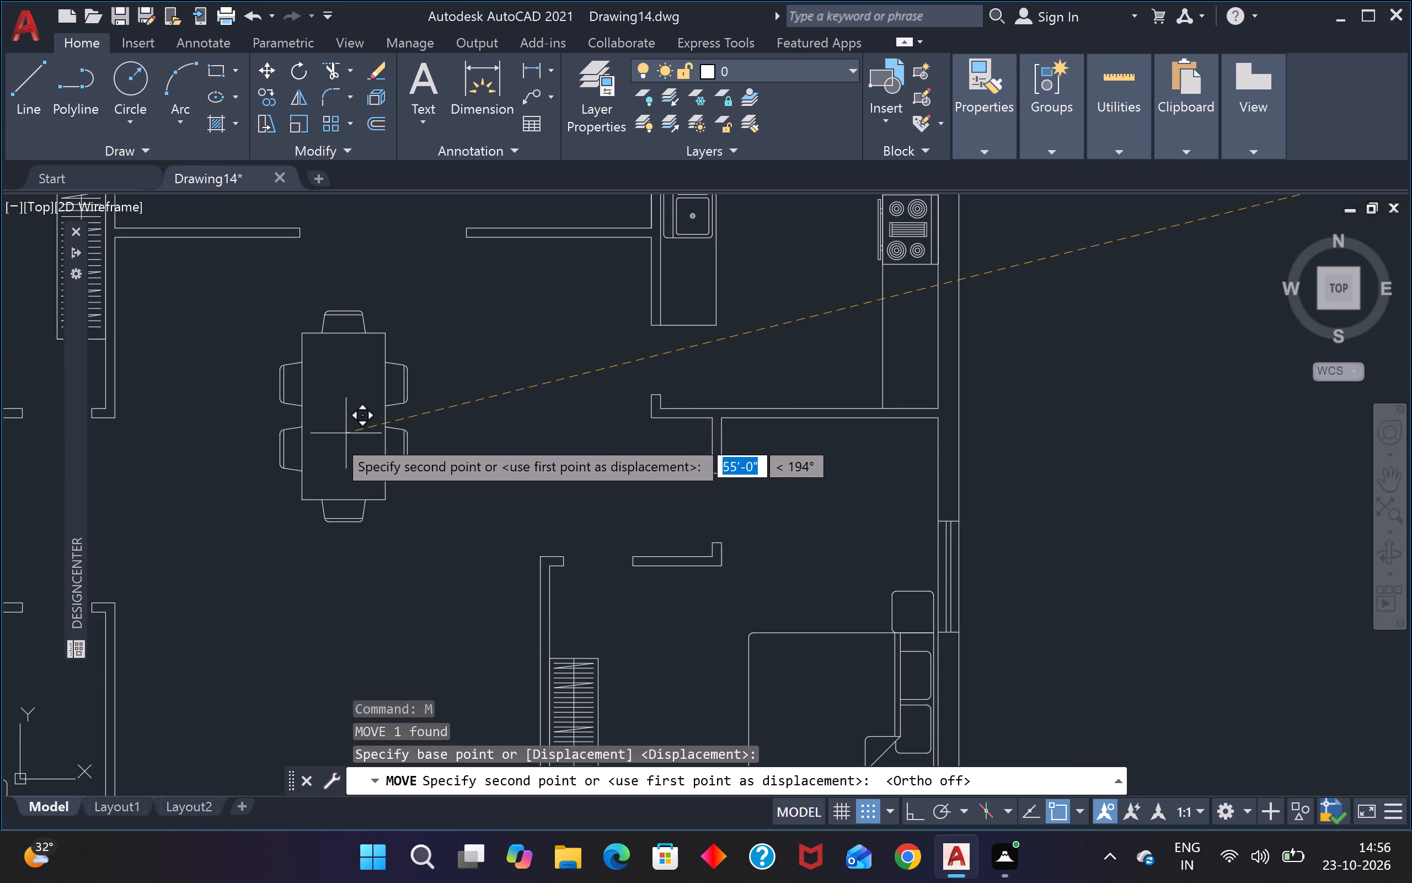
pyautogui.click(363, 426)
pyautogui.scroll(-3, 366, 425)
pyautogui.scroll(1, 378, 427)
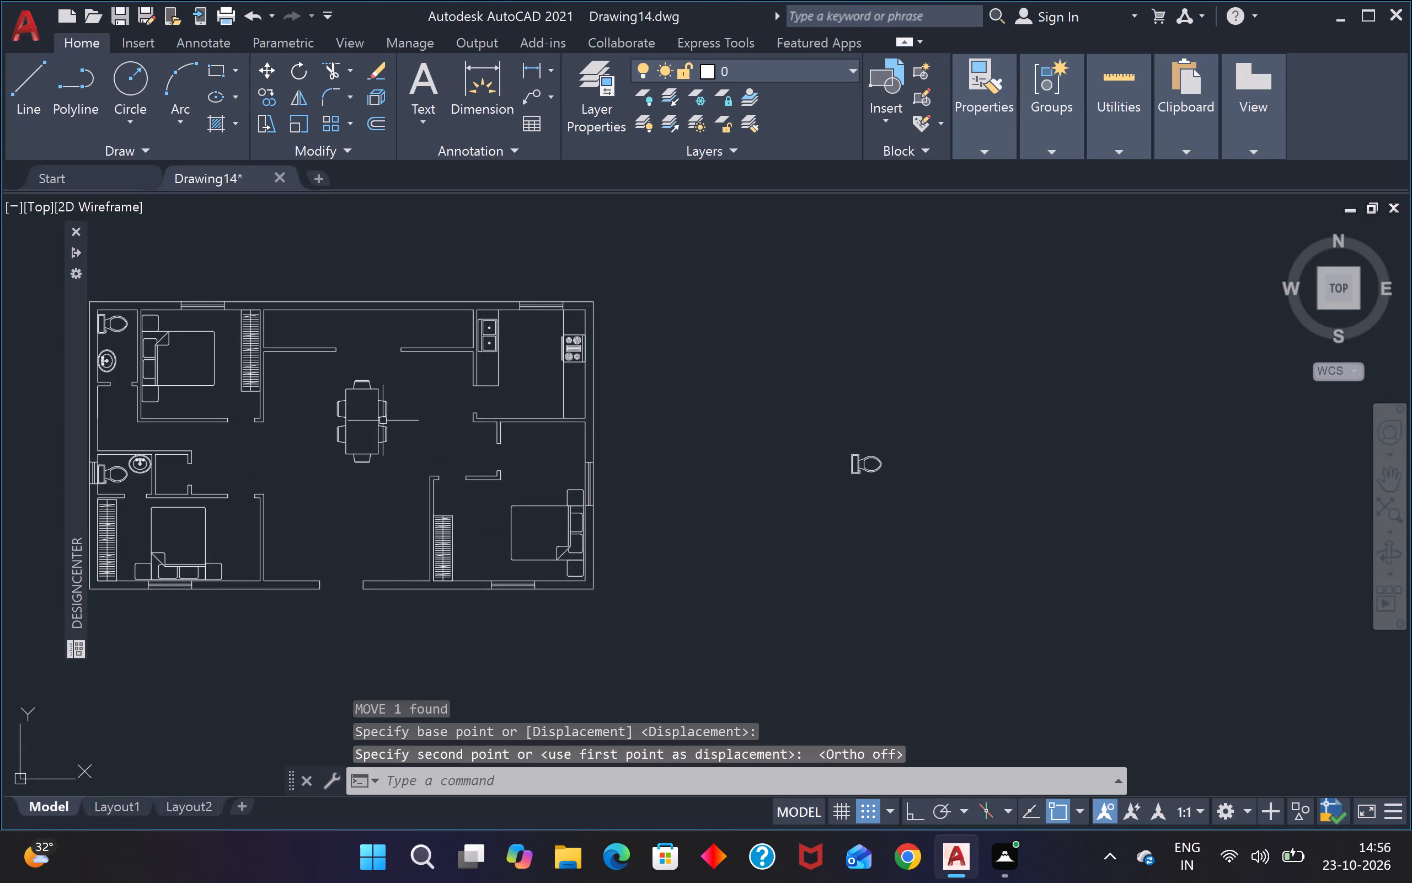
# Delete the spare toilet block lying outside the floor plan.
pyautogui.click(968, 434)
pyautogui.click(823, 504)
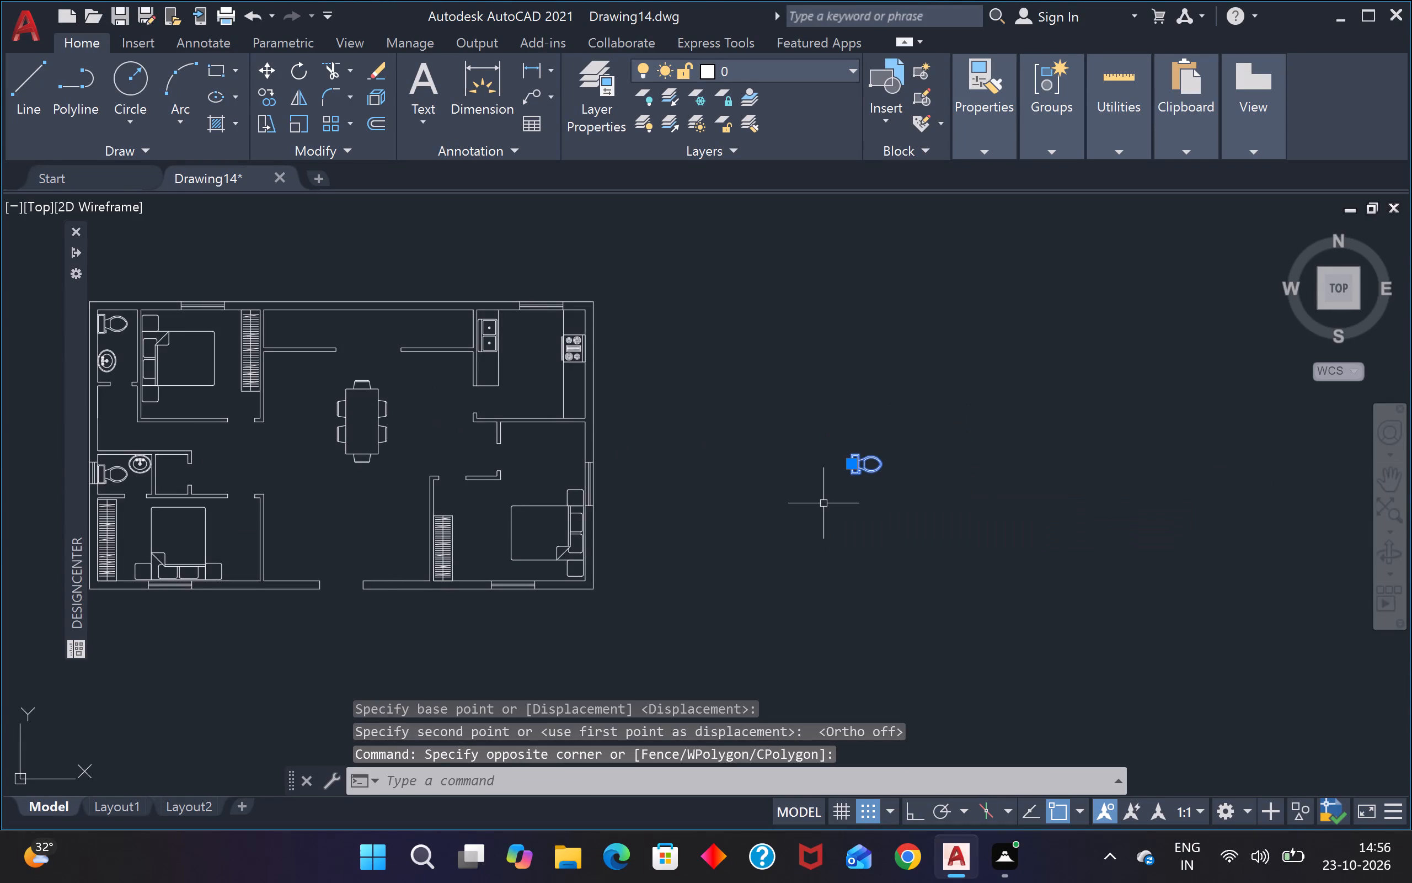
pyautogui.press('Delete')
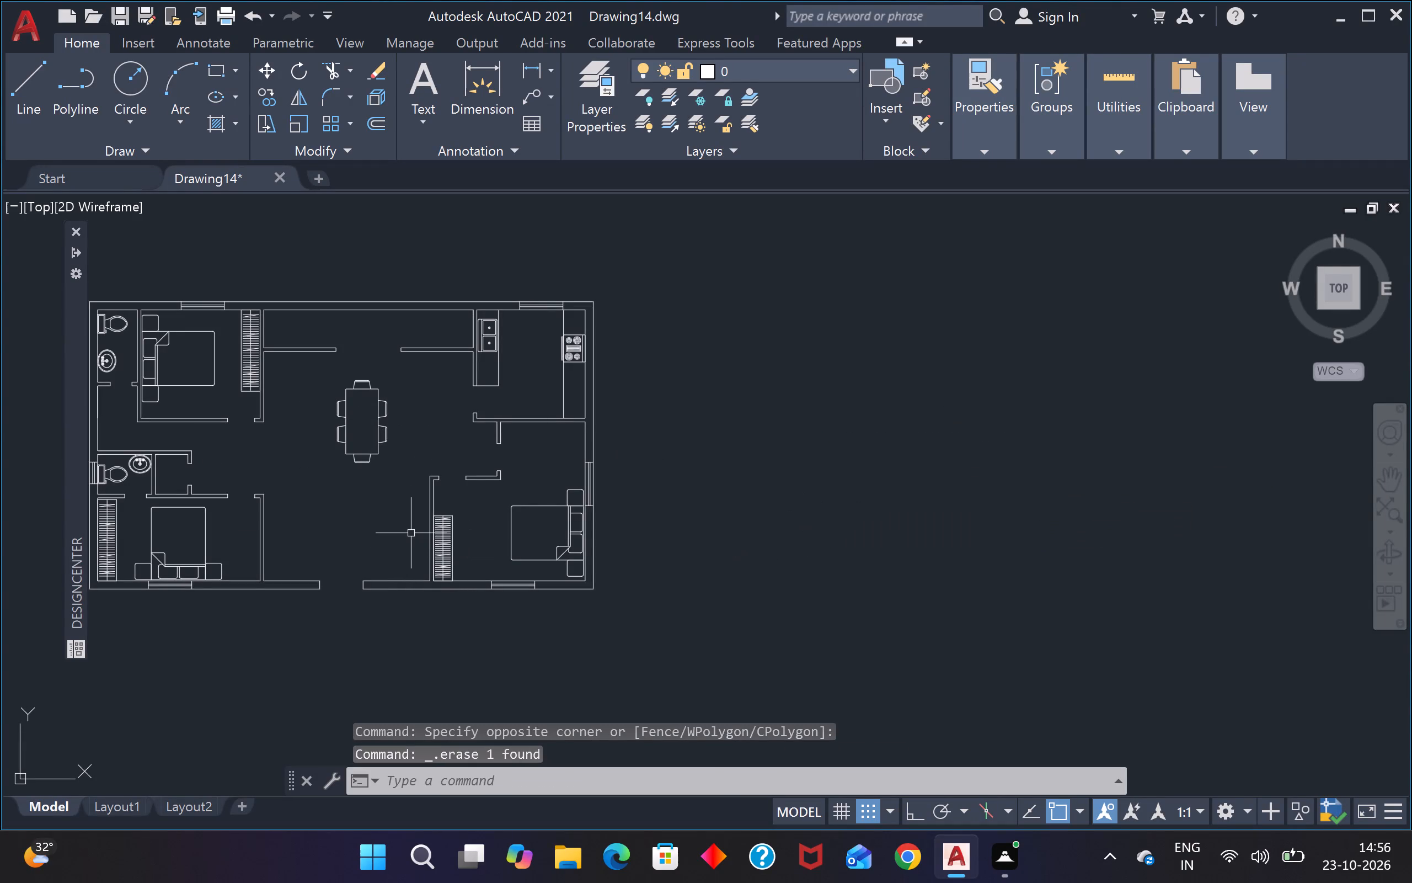
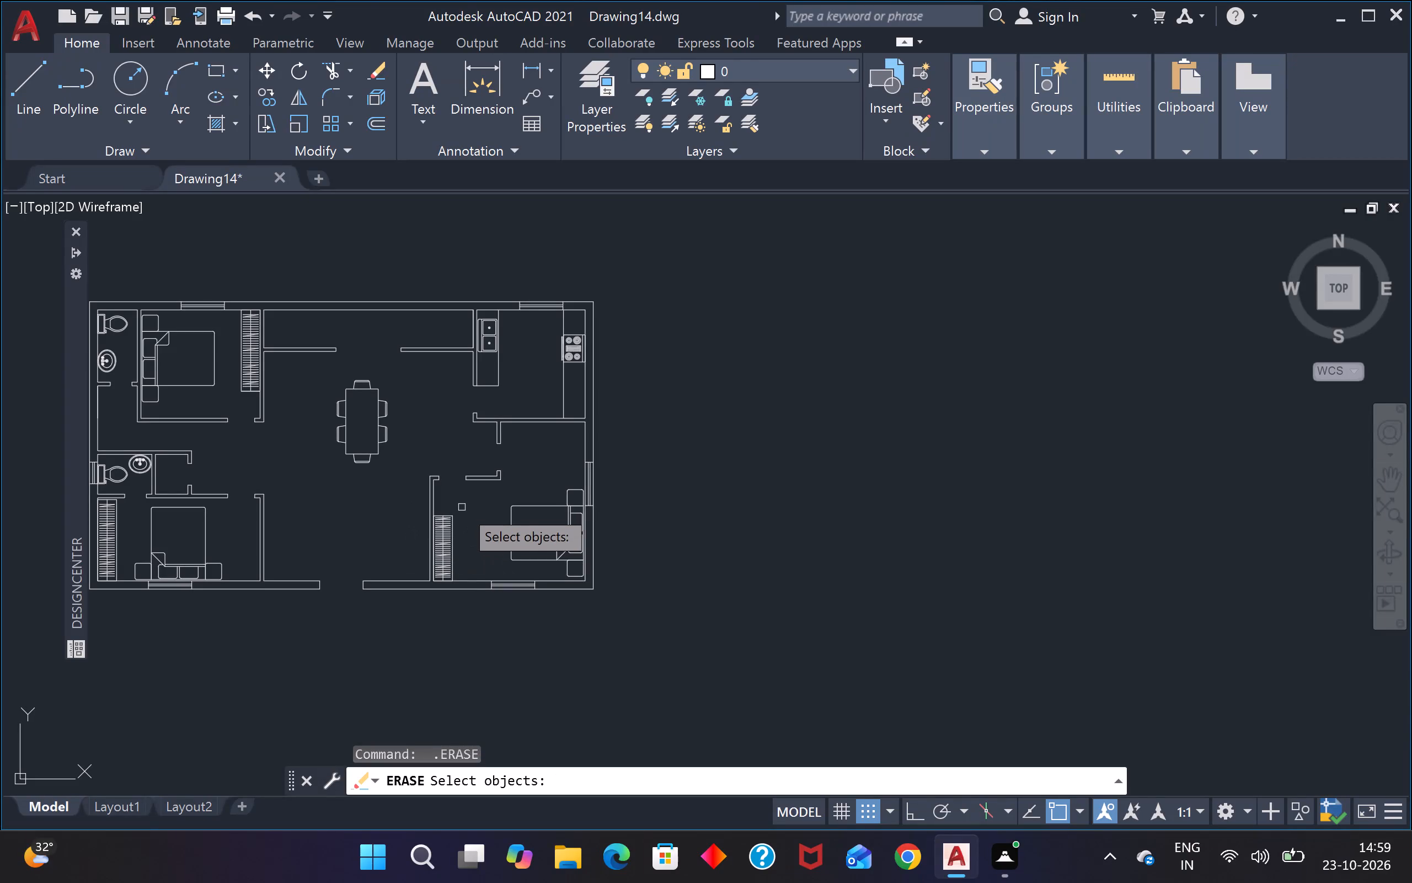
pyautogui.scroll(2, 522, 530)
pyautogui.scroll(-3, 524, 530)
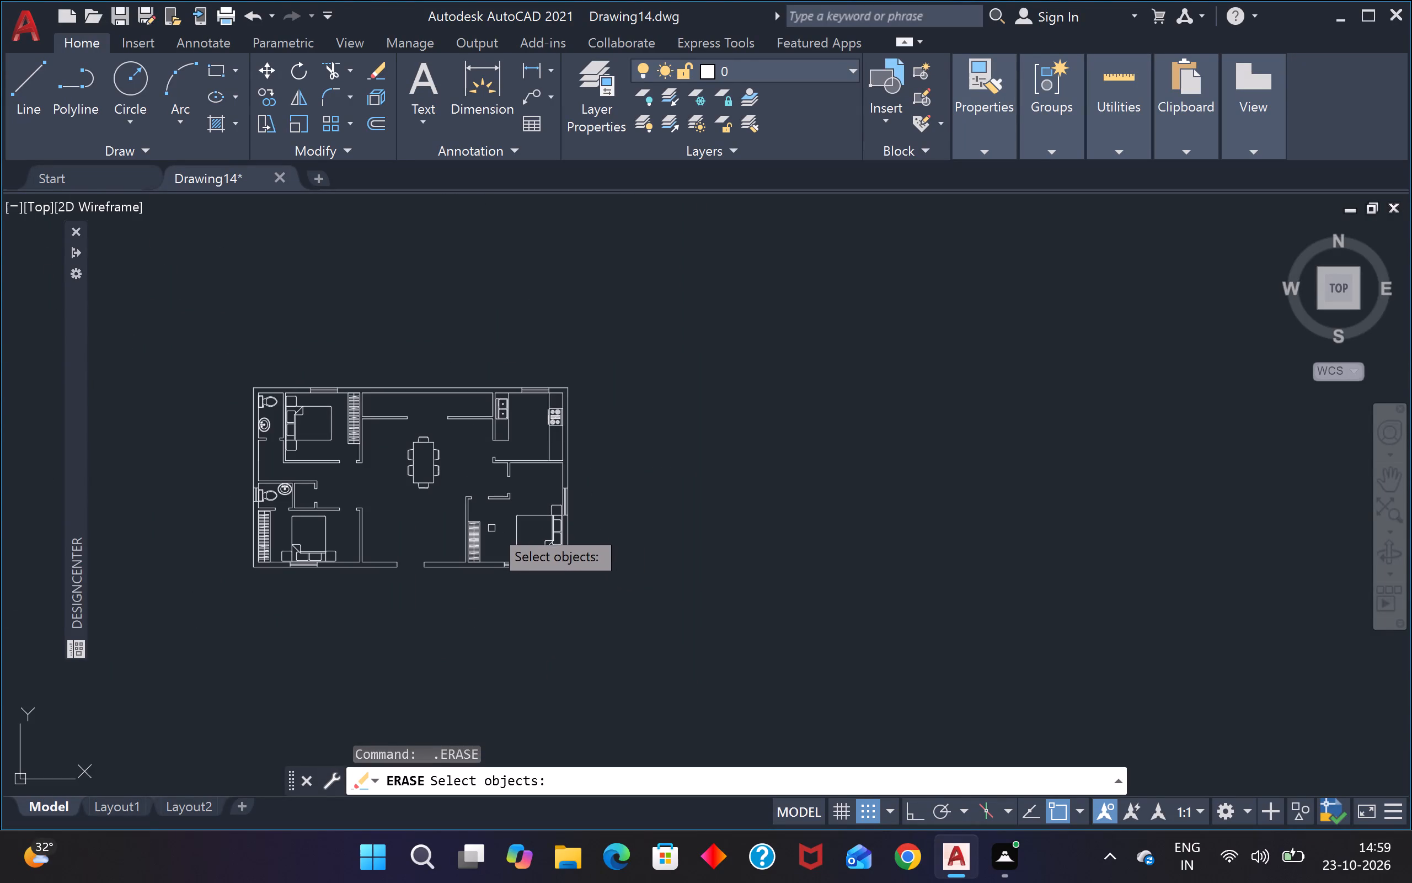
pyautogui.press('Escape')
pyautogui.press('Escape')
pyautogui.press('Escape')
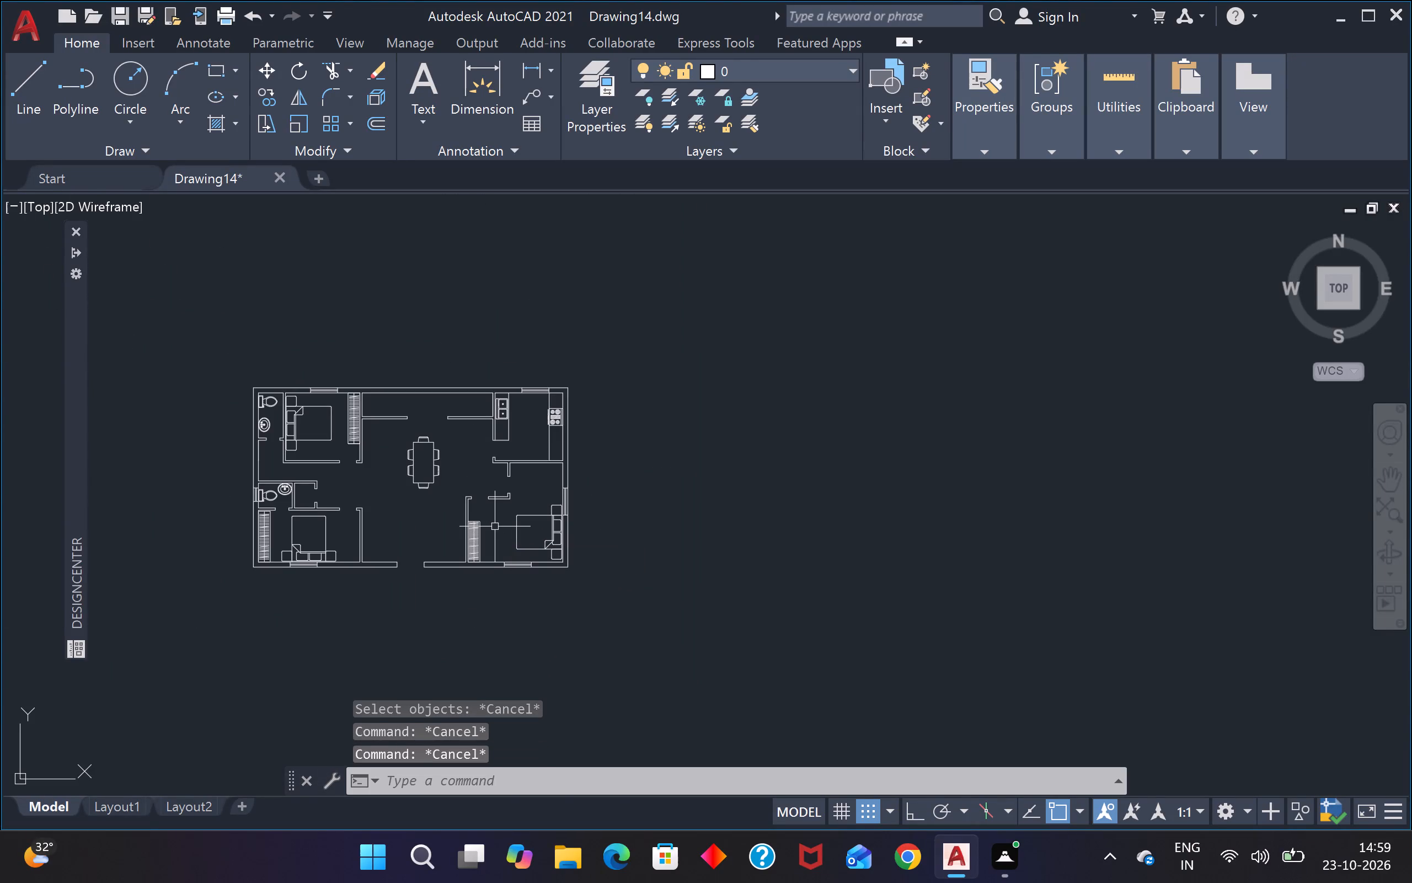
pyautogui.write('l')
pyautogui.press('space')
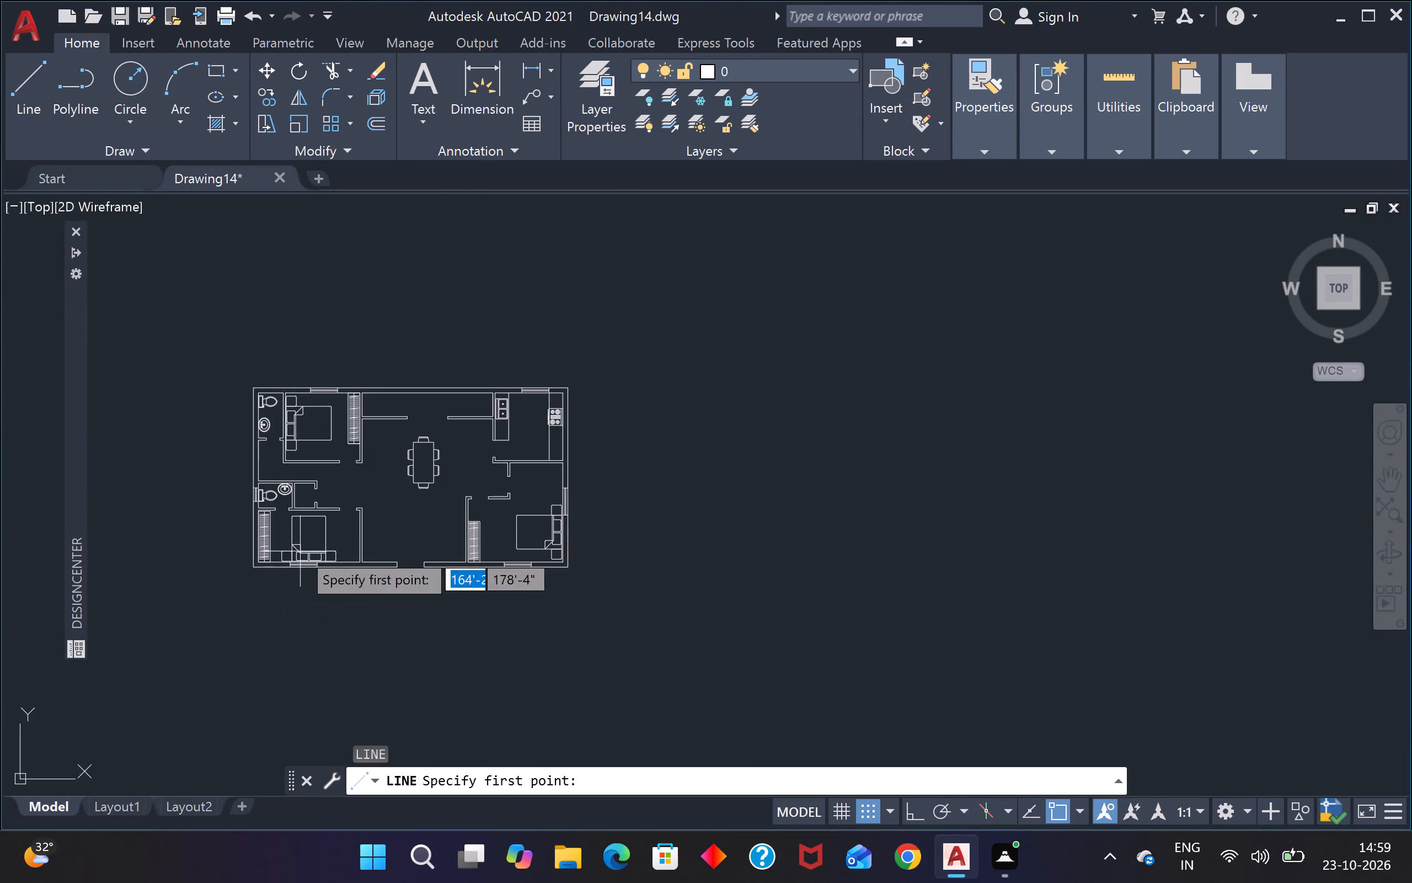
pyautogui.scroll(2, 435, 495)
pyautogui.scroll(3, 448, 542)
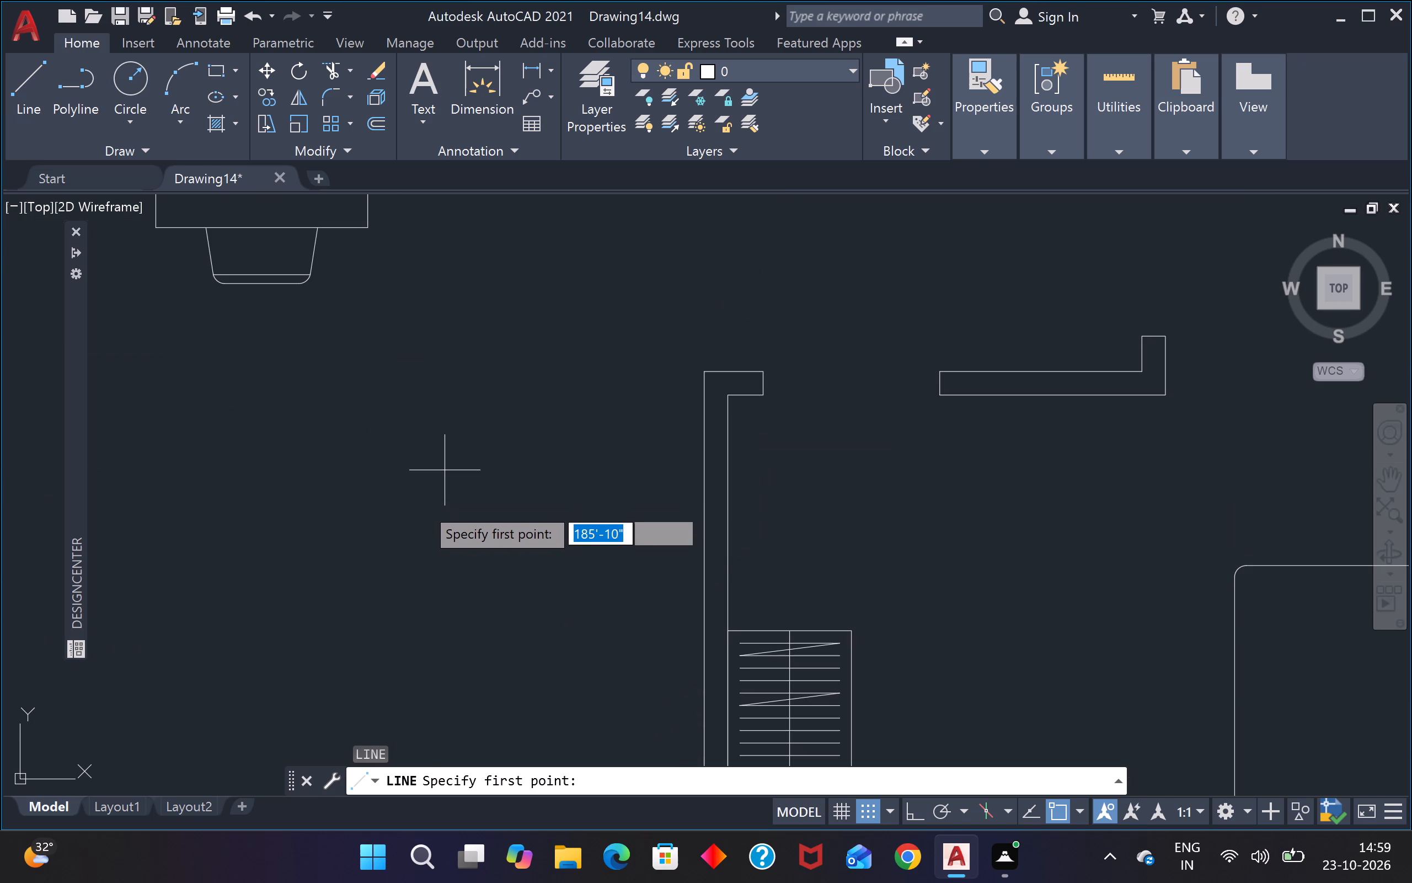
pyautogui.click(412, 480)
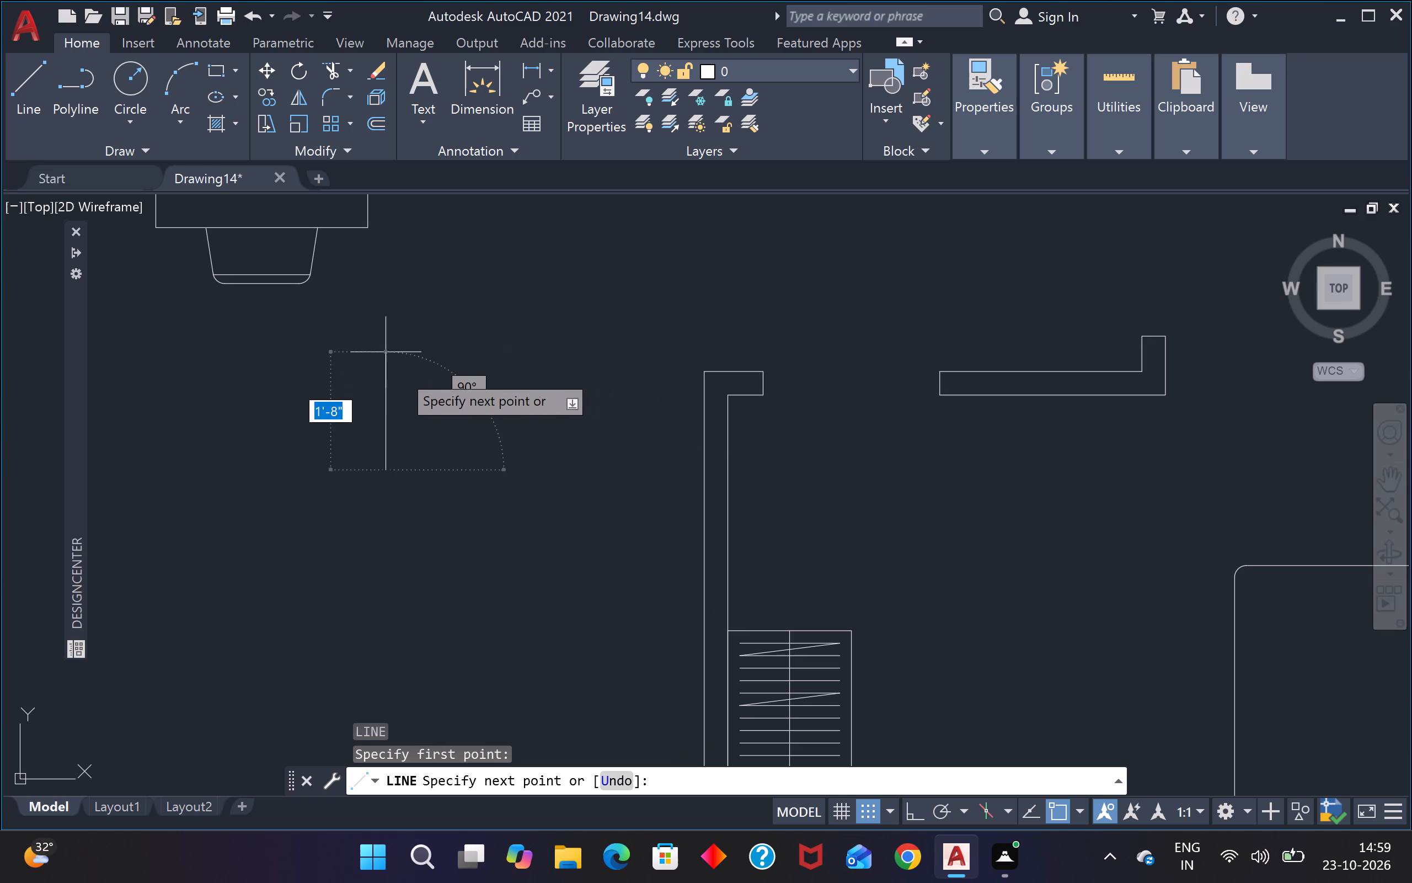
# Turn the grid display on and Snap off, abandoning the started line.
pyautogui.press('F7')
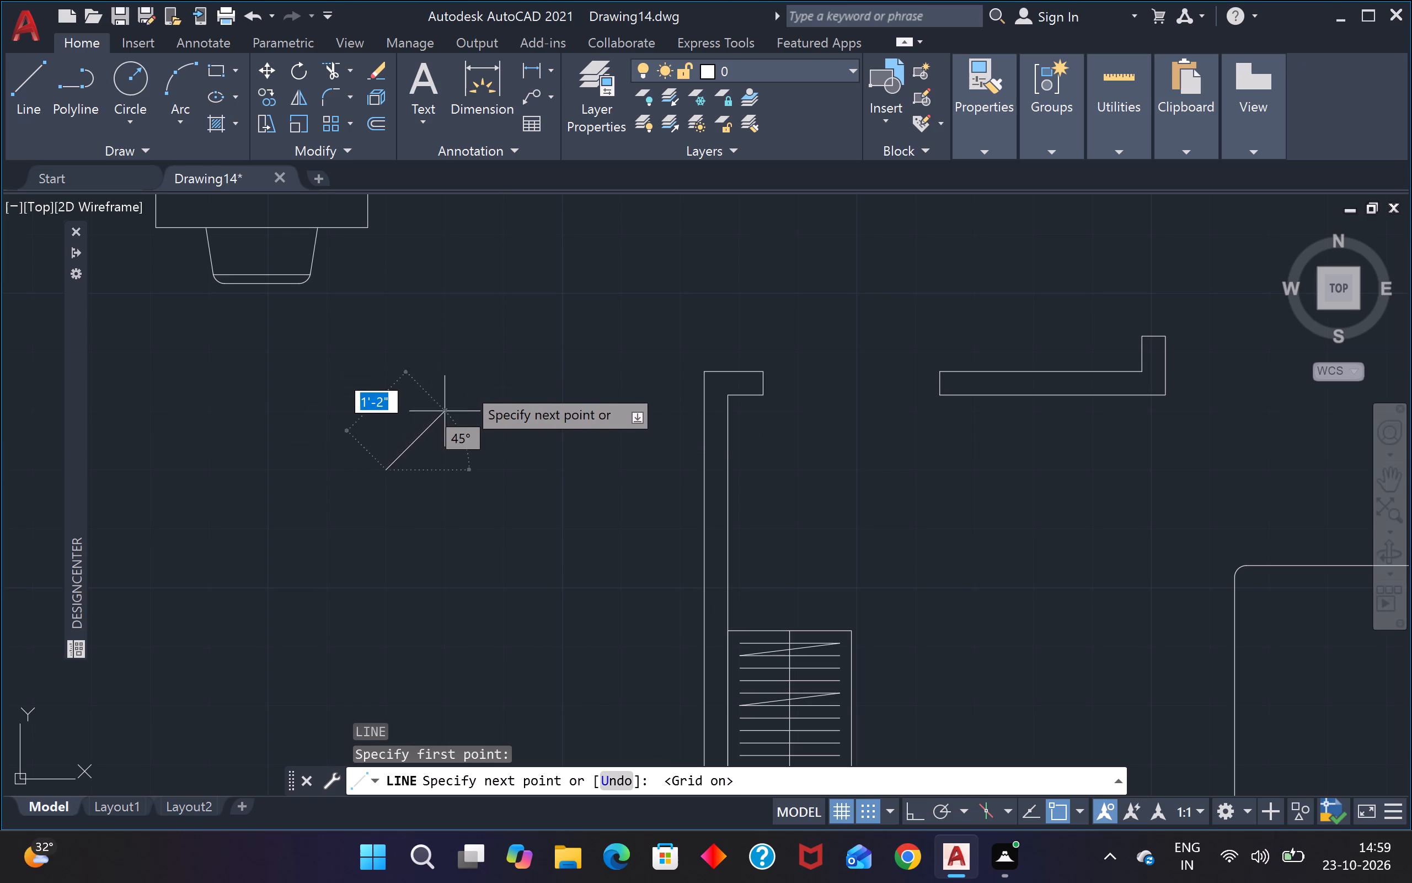
pyautogui.press('Escape')
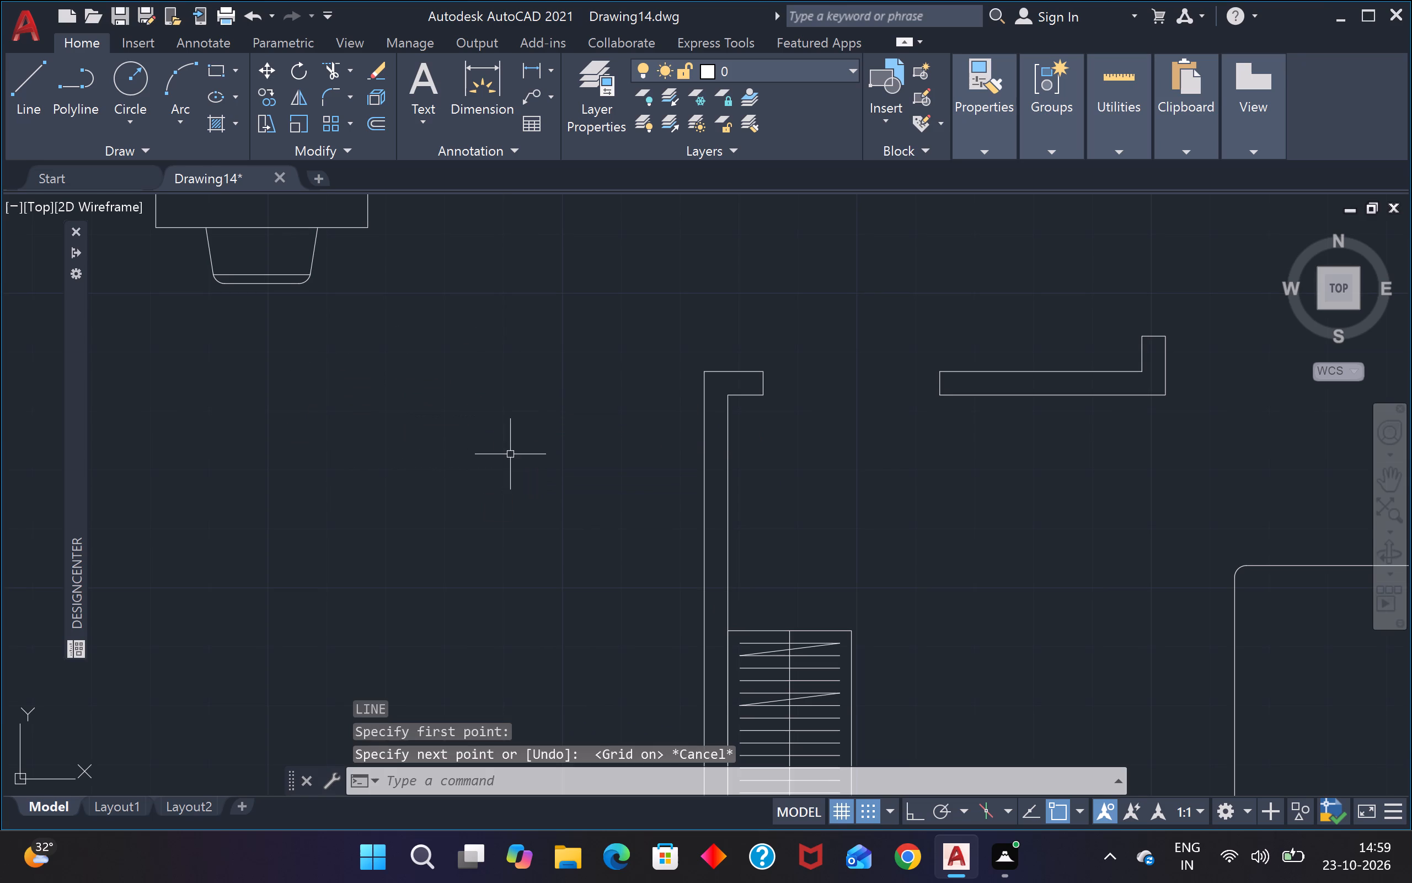
pyautogui.press('F9')
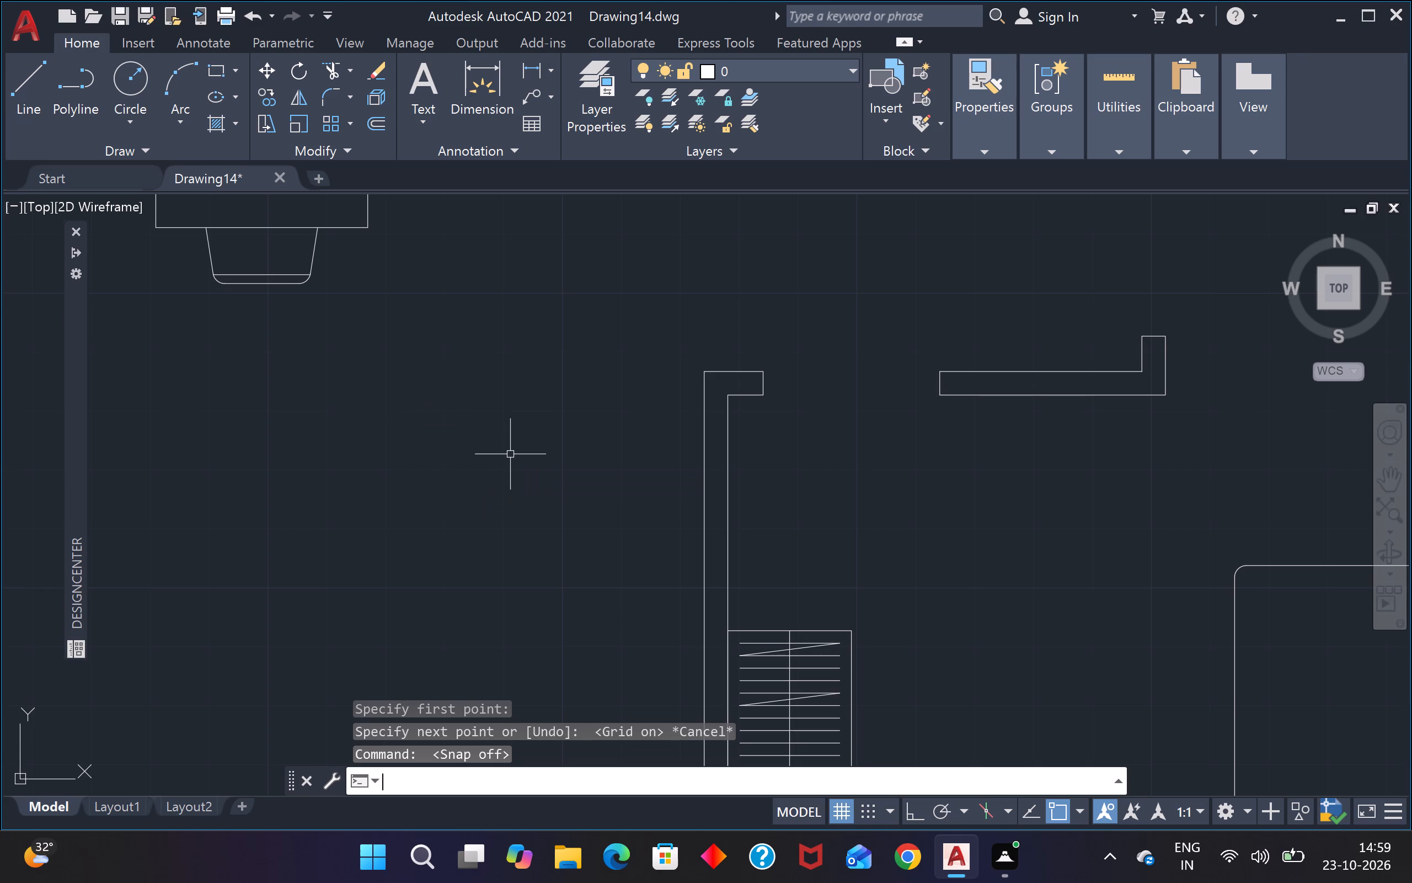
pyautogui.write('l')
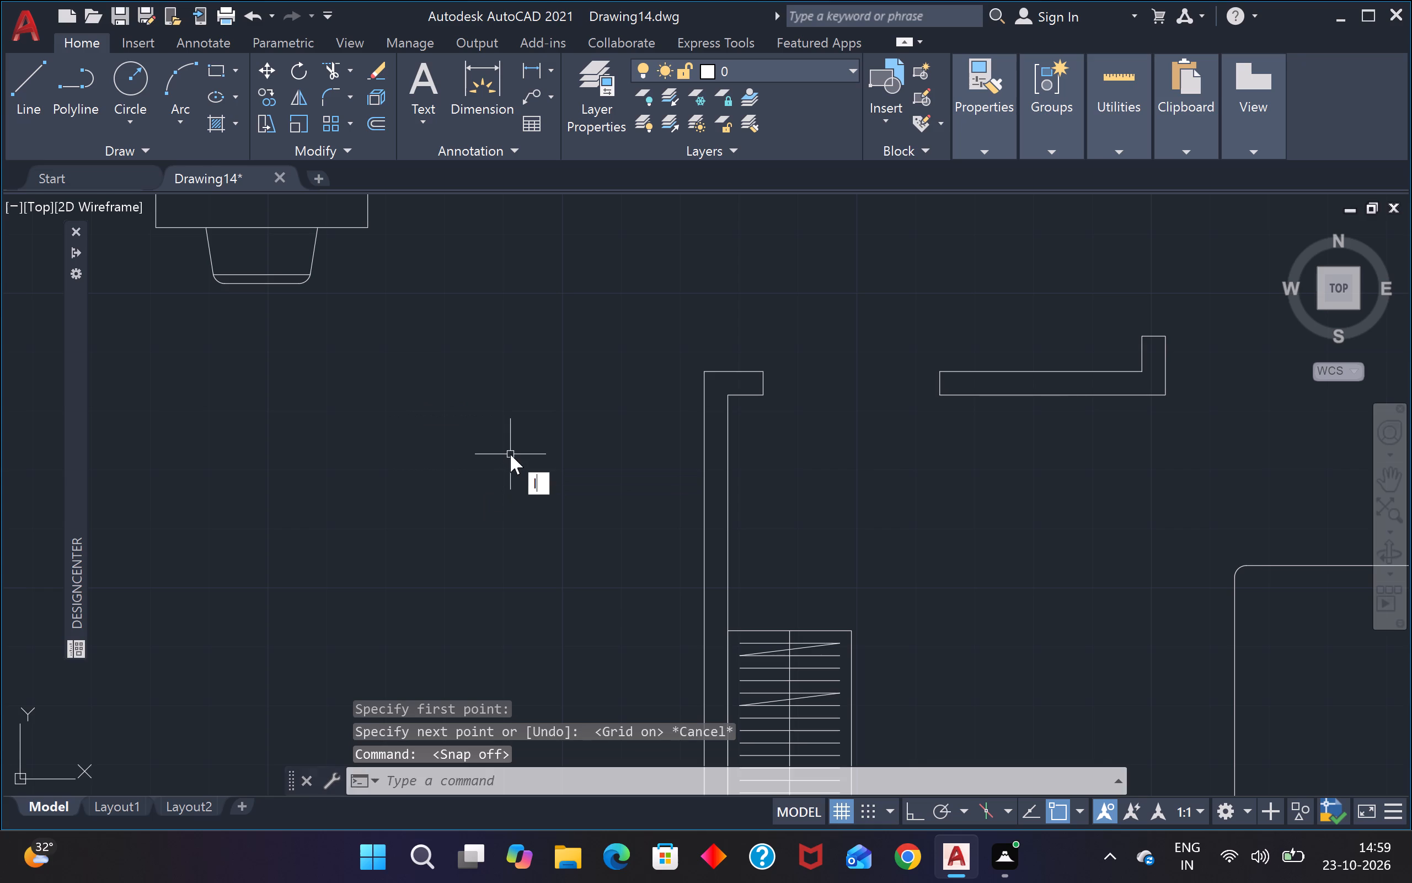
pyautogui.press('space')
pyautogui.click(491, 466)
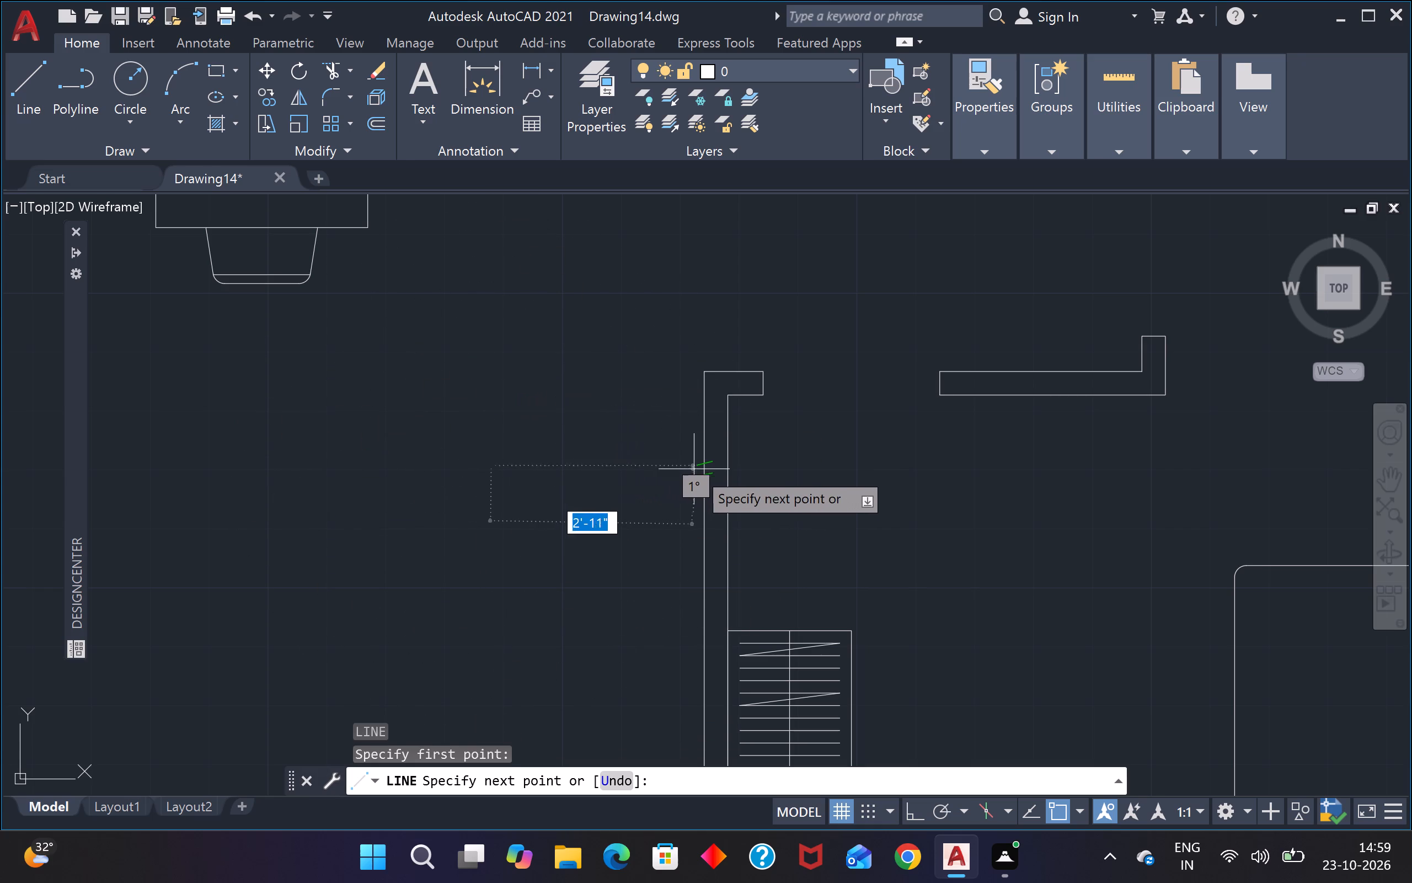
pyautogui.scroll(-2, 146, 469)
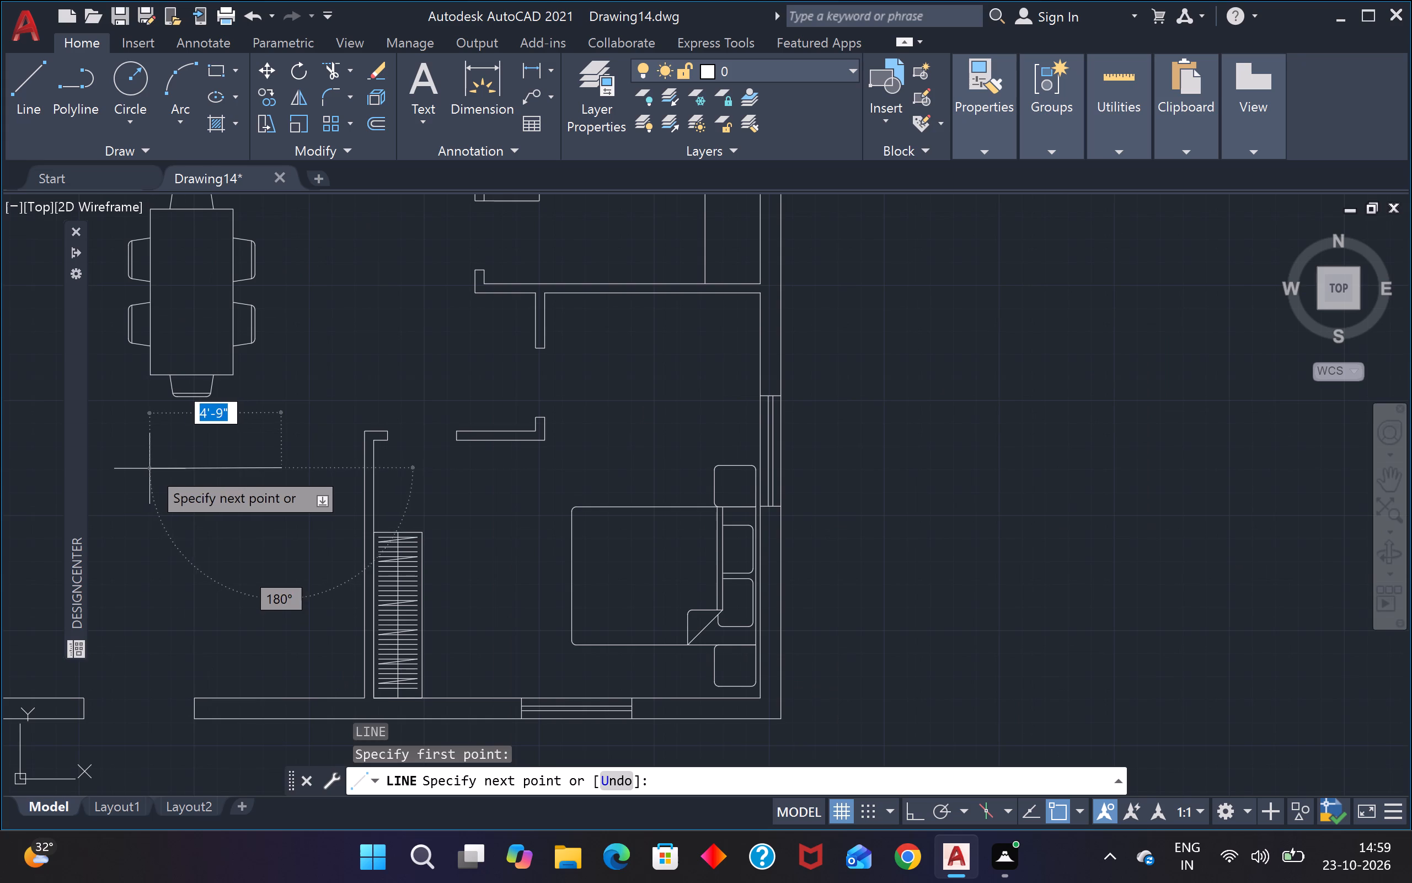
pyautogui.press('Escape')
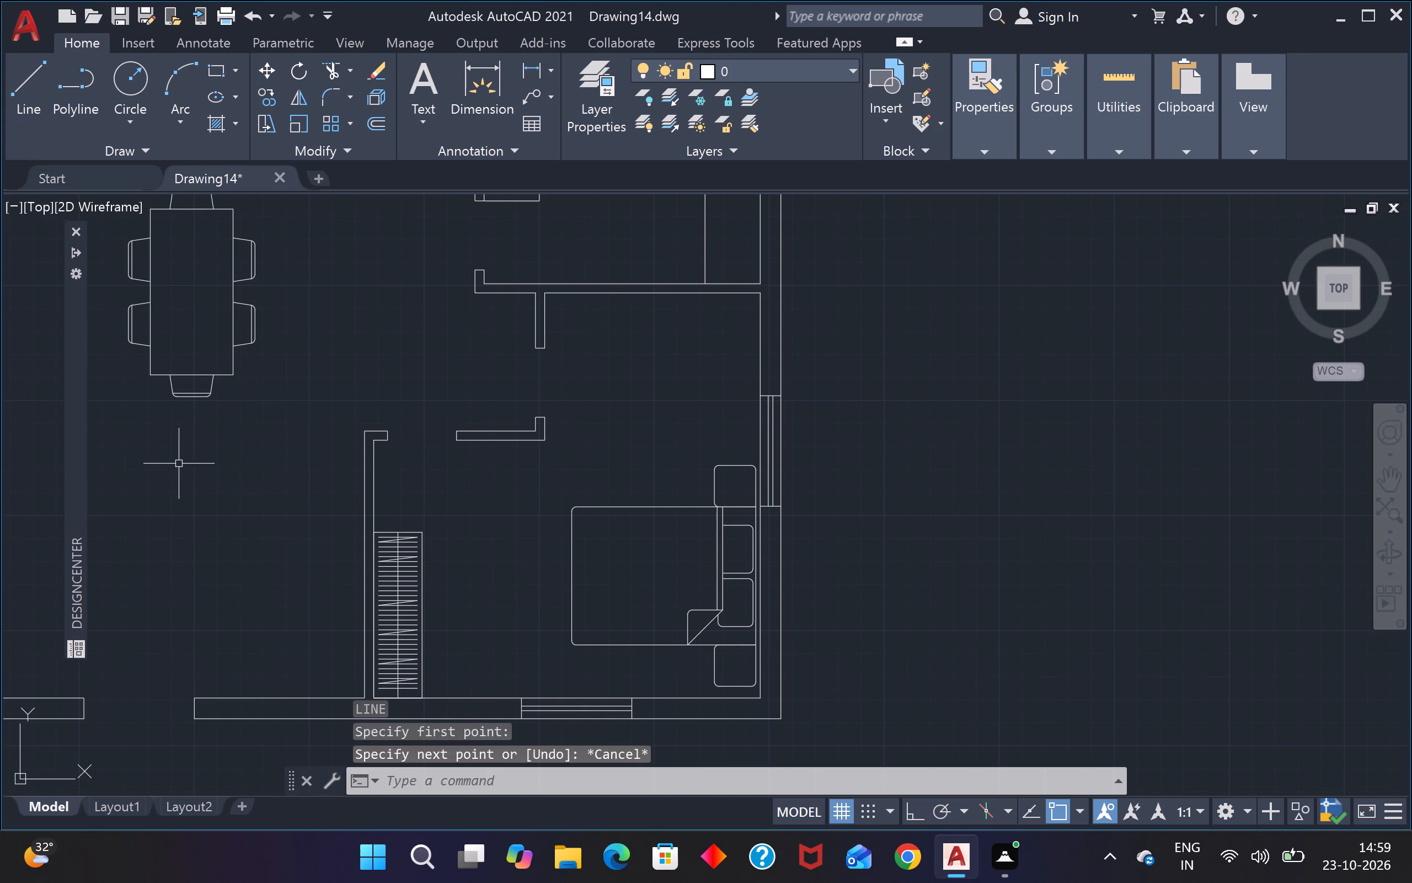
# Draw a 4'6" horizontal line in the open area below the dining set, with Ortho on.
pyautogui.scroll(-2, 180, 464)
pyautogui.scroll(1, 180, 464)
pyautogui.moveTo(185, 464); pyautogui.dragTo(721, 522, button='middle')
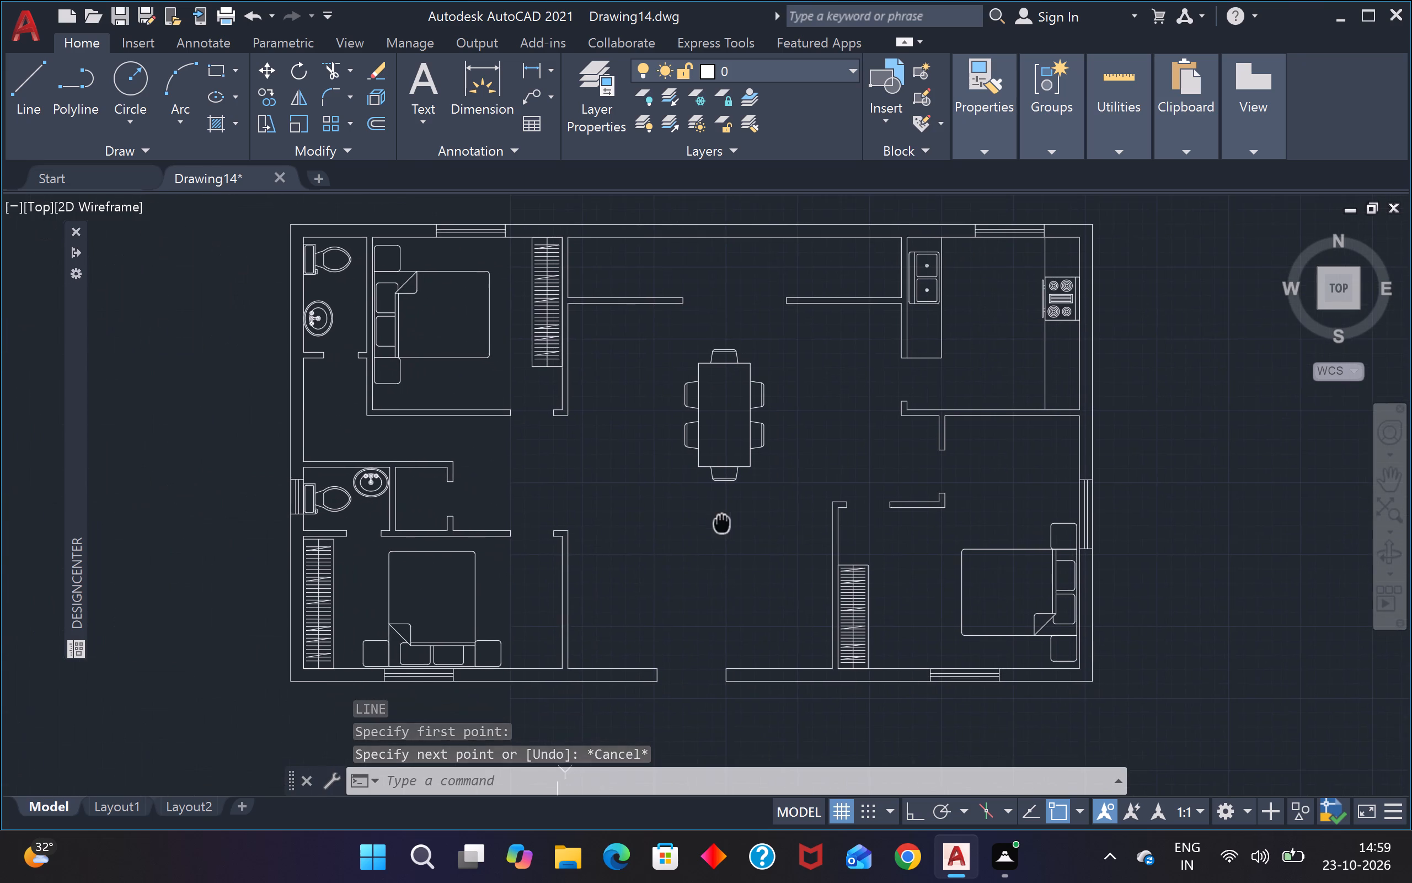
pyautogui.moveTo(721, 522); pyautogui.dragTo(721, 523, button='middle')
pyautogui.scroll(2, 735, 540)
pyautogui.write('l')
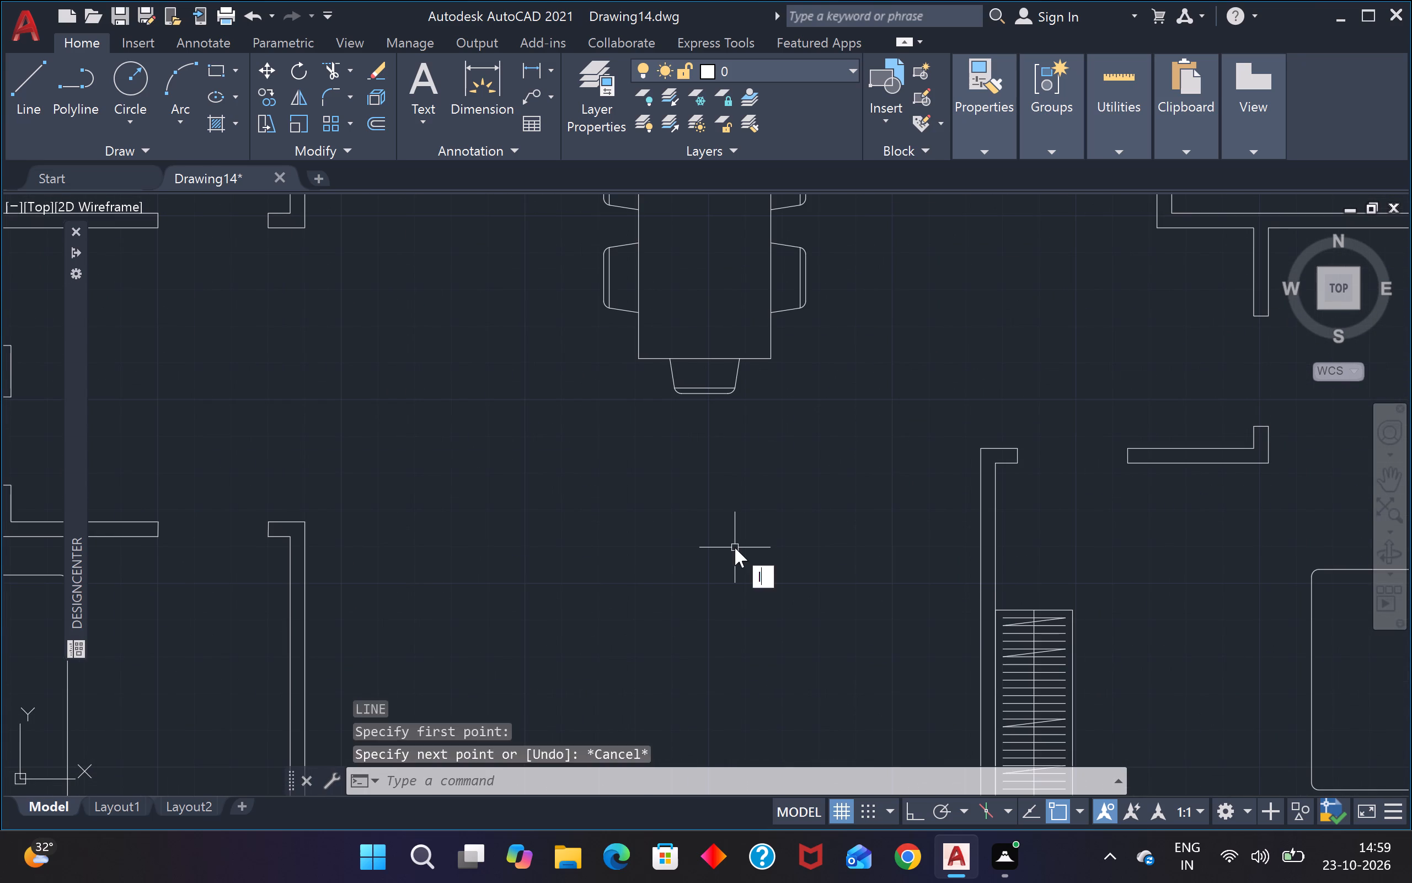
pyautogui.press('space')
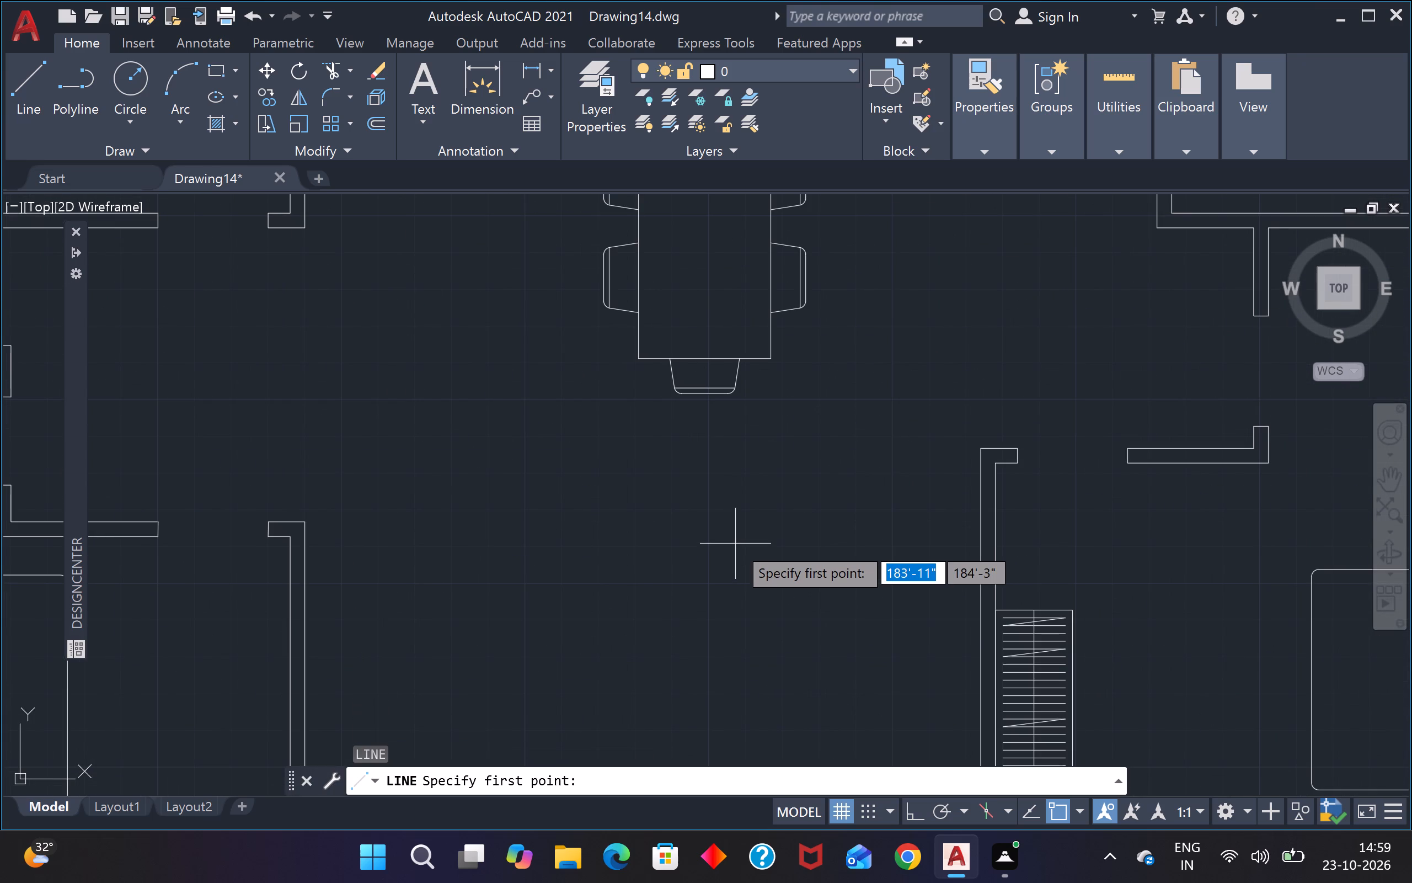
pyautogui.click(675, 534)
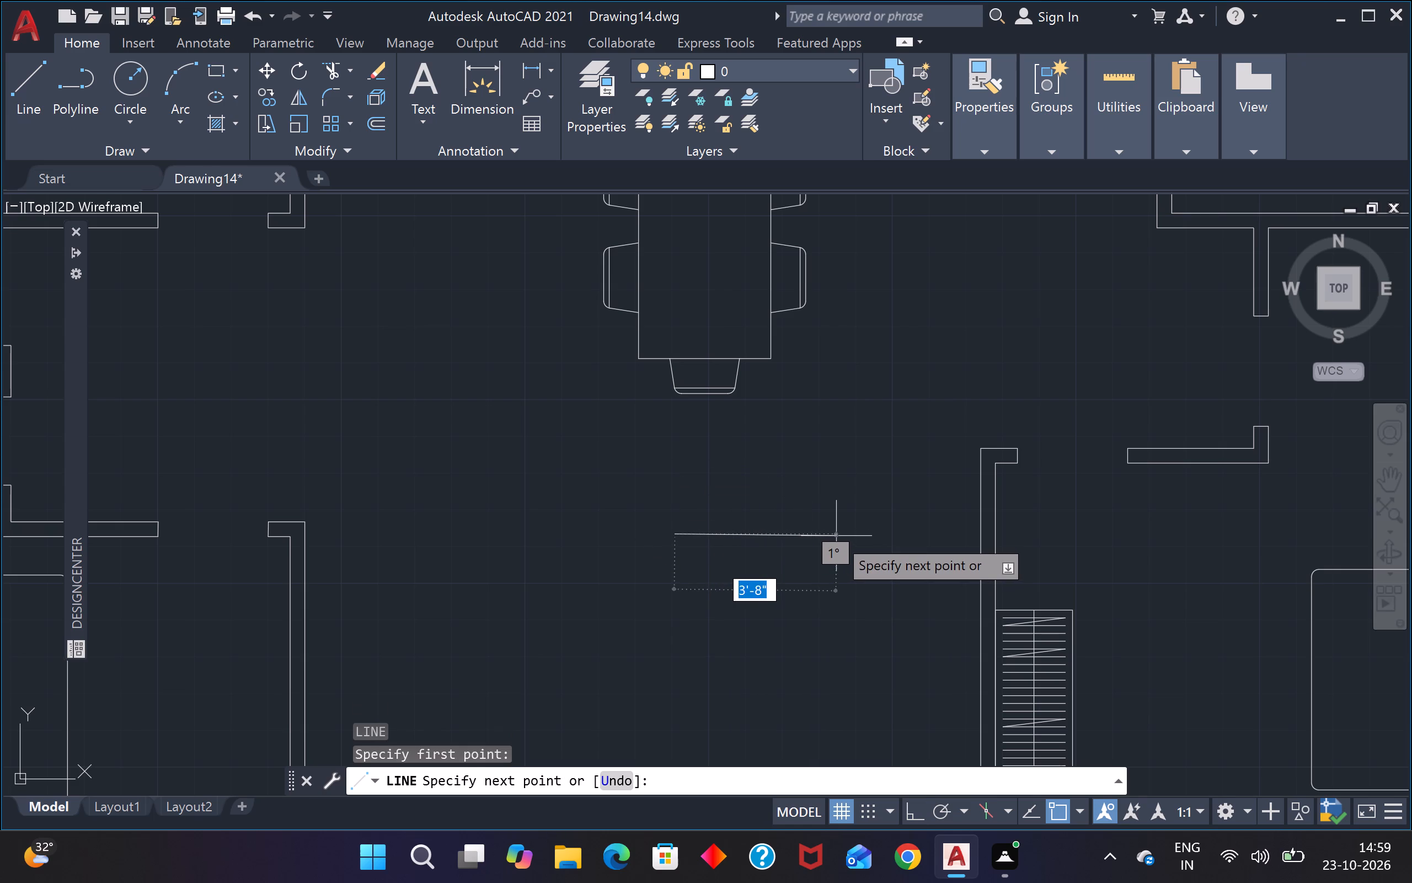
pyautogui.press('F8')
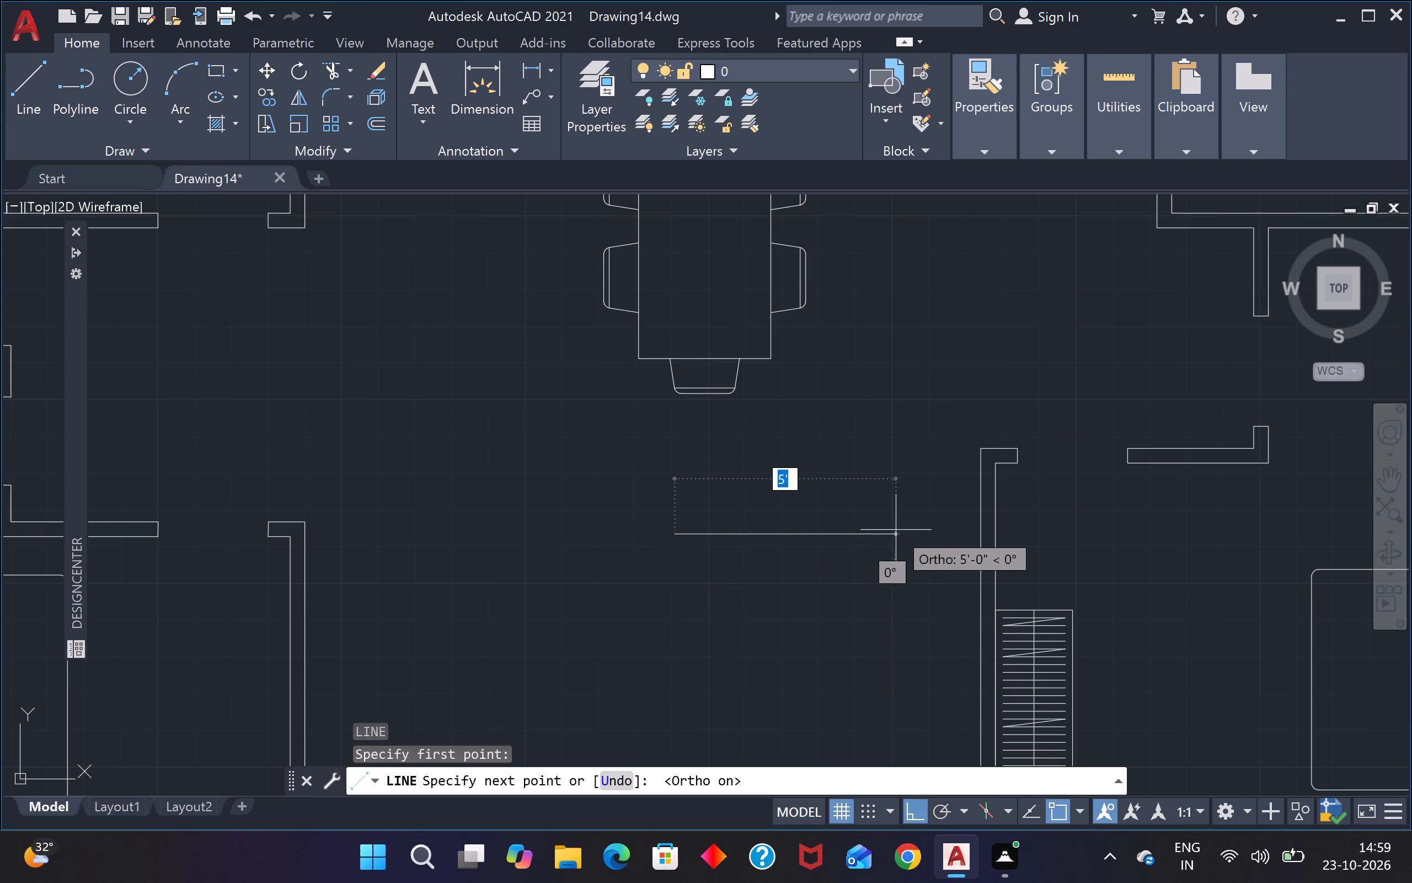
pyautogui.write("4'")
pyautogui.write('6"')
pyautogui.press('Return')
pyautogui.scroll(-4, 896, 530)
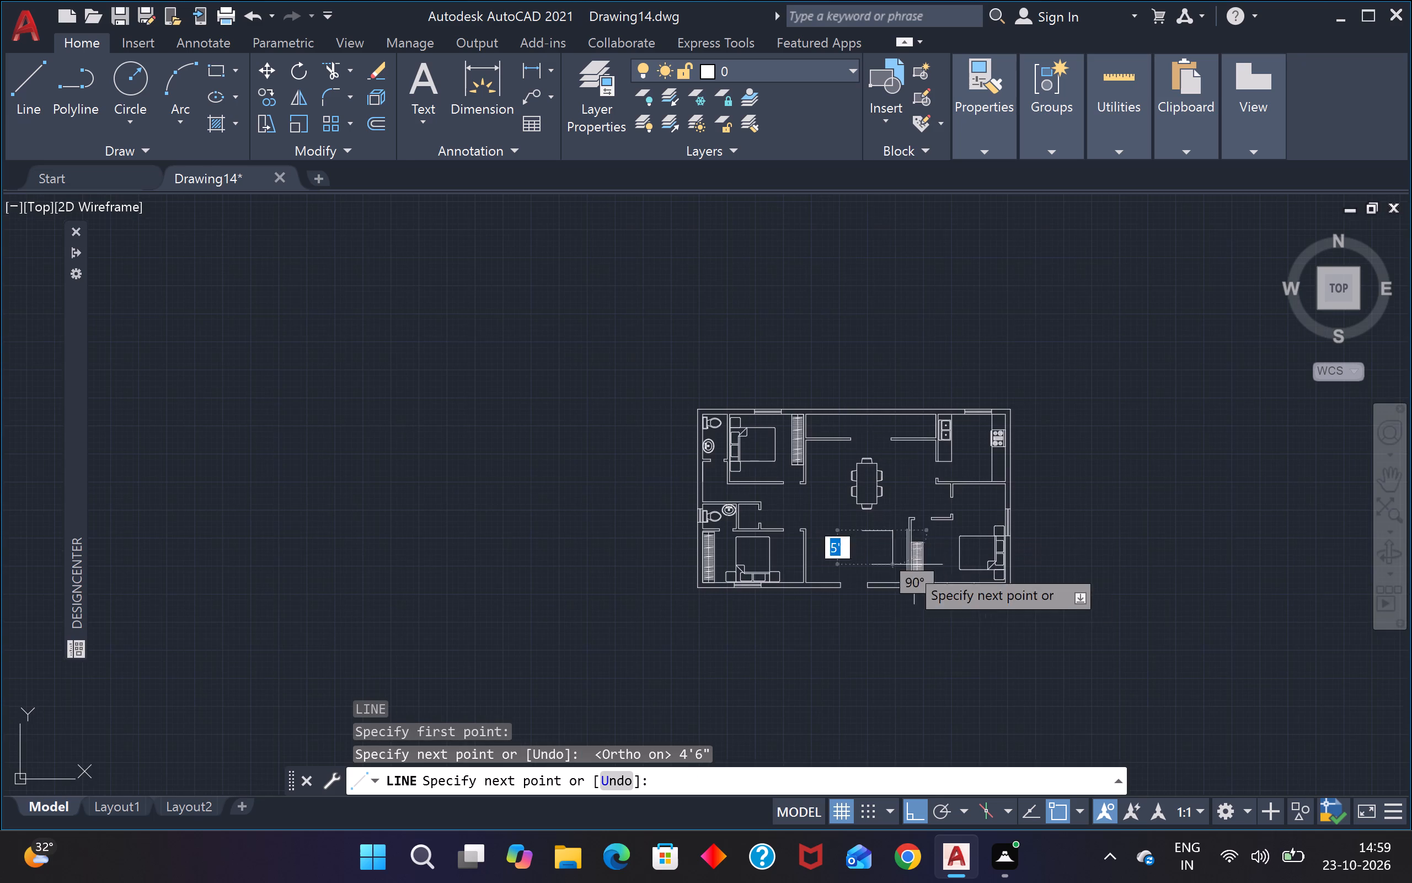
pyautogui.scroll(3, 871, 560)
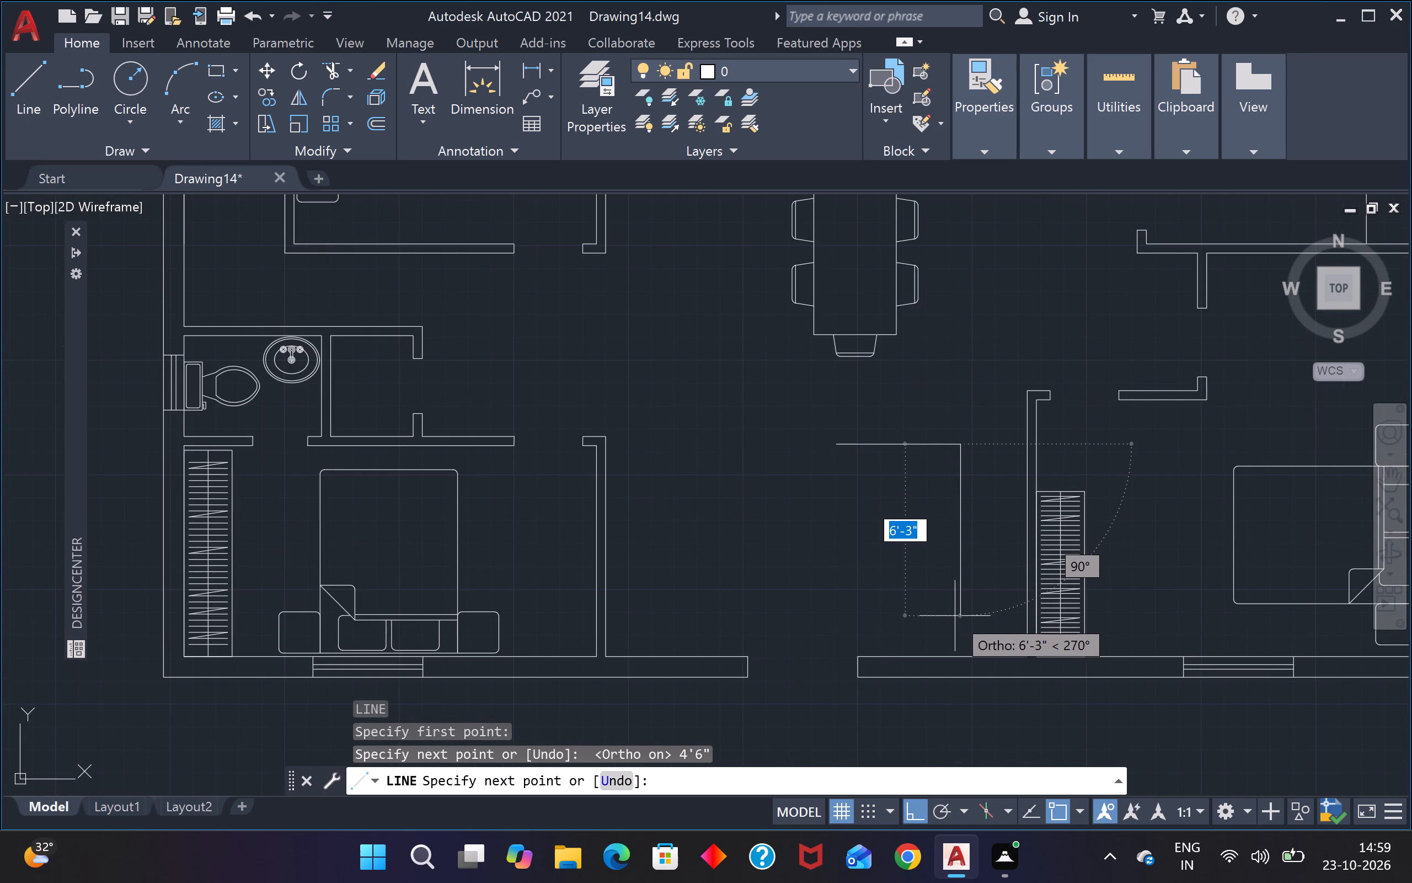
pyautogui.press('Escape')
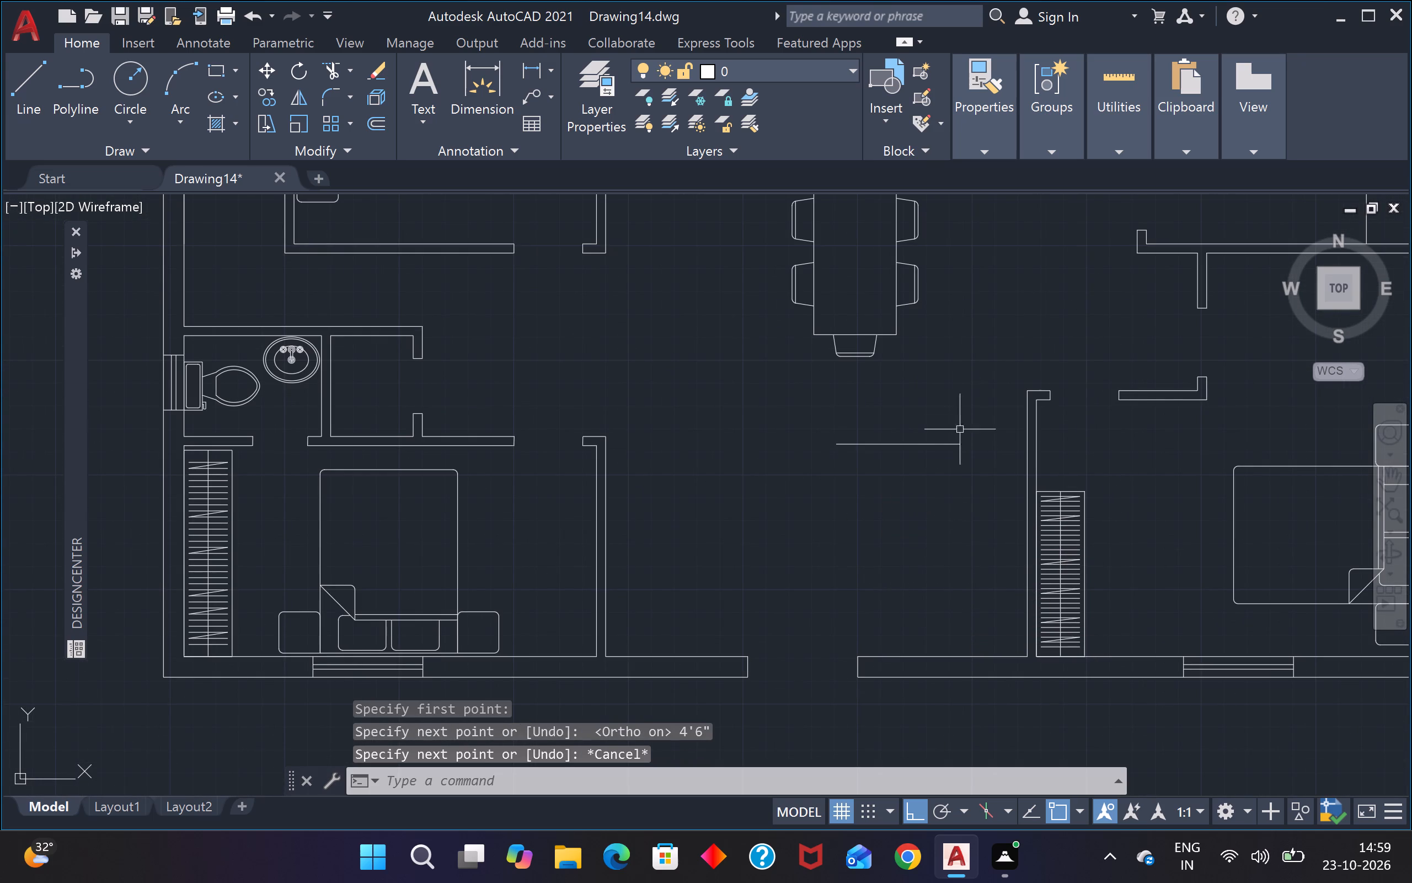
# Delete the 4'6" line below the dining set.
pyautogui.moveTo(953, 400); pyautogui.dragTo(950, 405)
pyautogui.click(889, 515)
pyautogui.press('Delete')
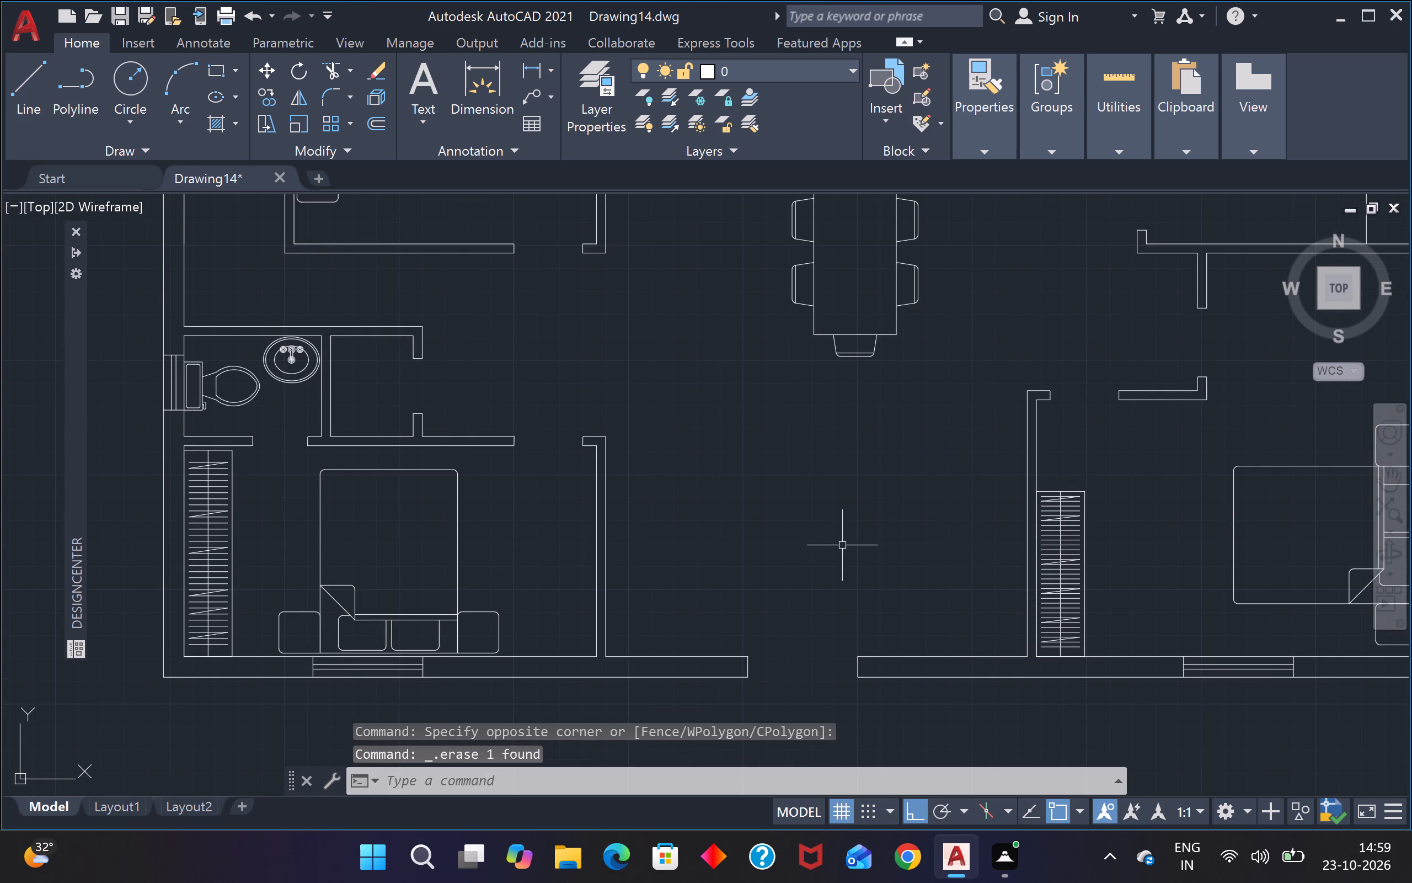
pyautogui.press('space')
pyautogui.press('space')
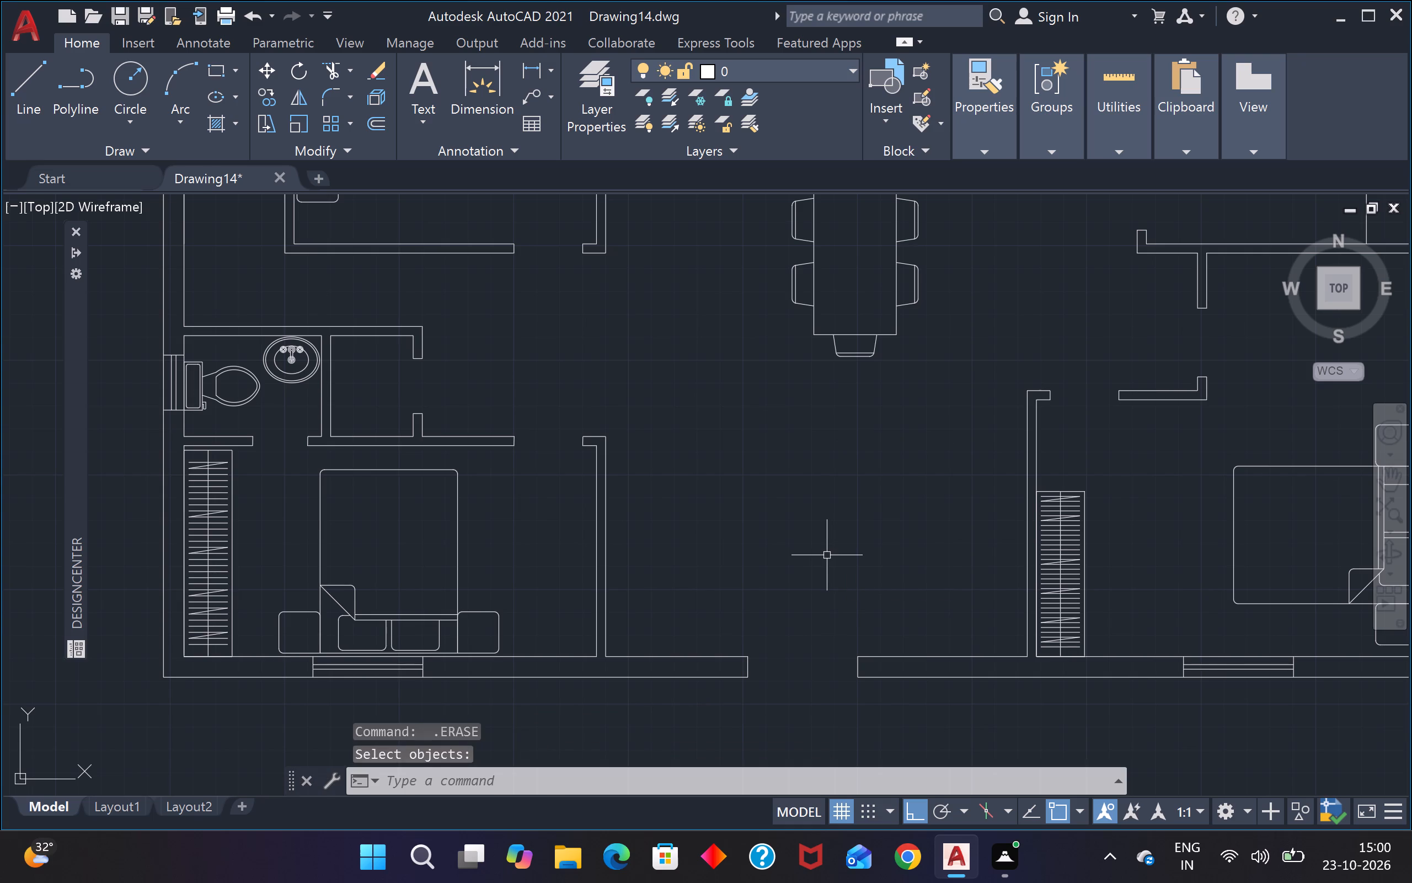
# Draw a 2'6" horizontal line rightward below the dining set and continue it 8' straight down.
pyautogui.write('kl')
pyautogui.press('space')
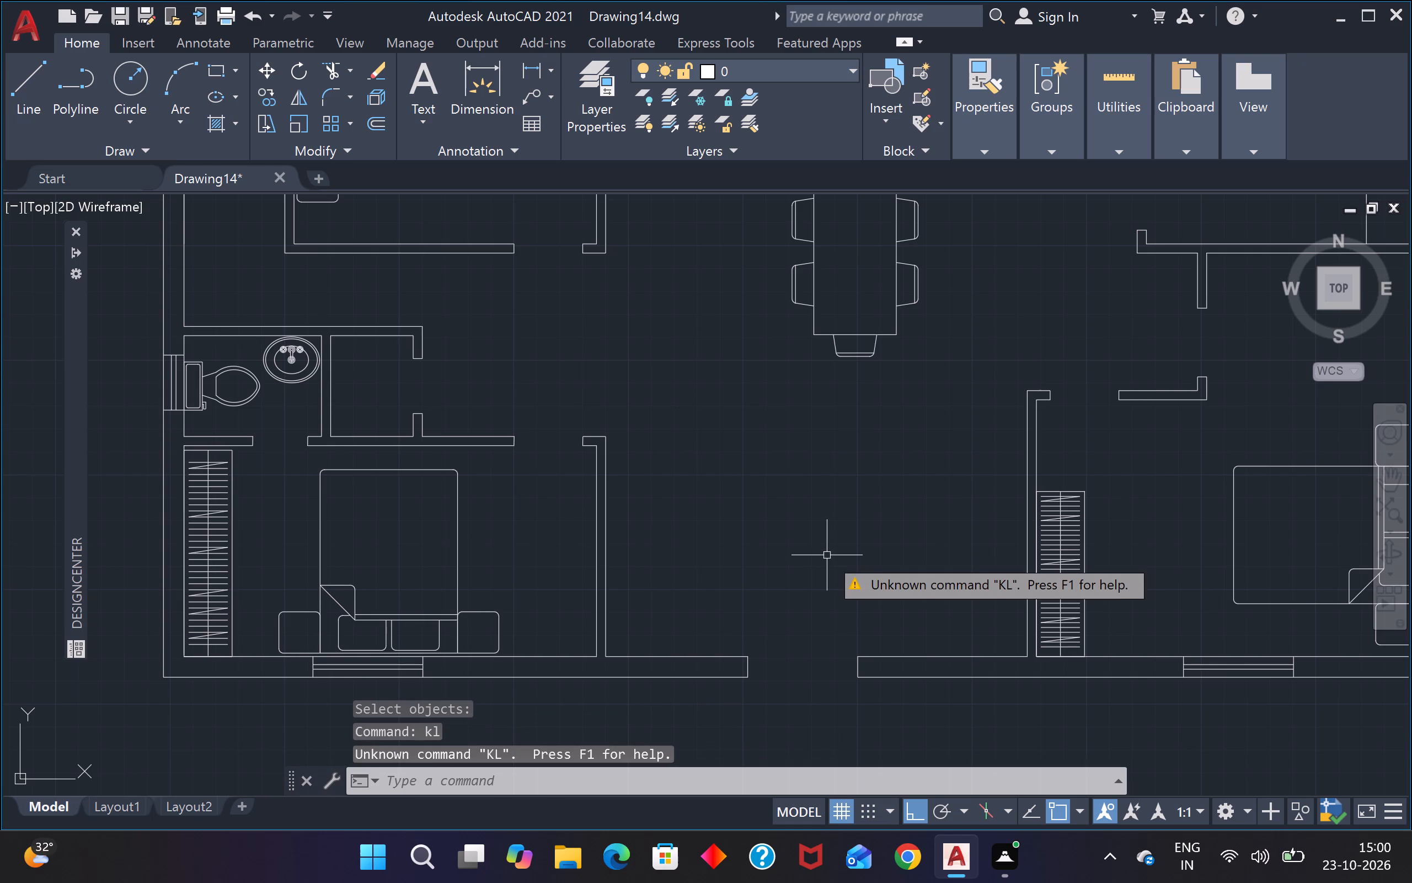
pyautogui.press('Escape')
pyautogui.press('Escape')
pyautogui.write('l')
pyautogui.press('space')
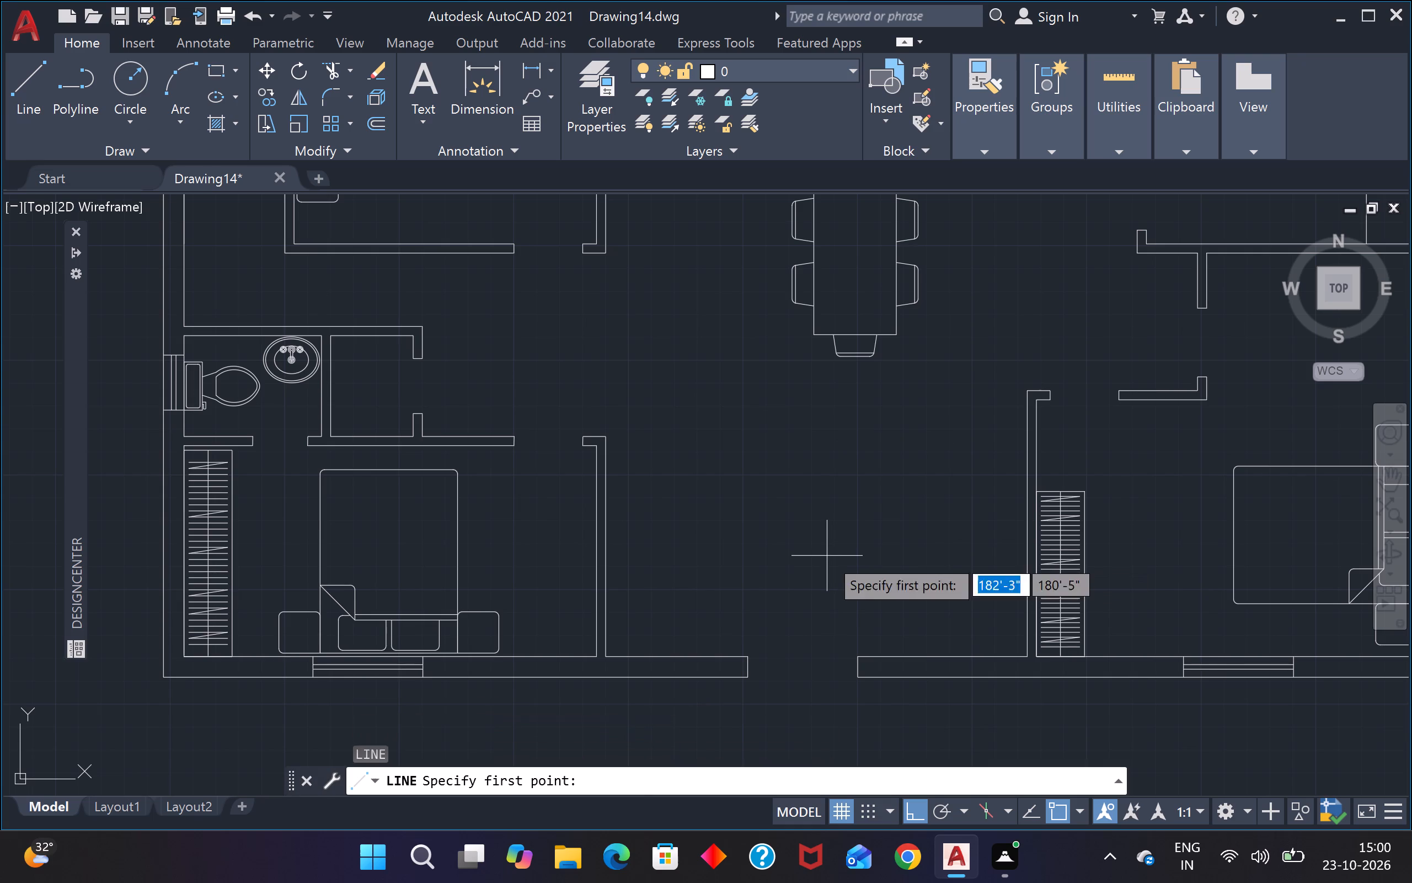
pyautogui.click(828, 472)
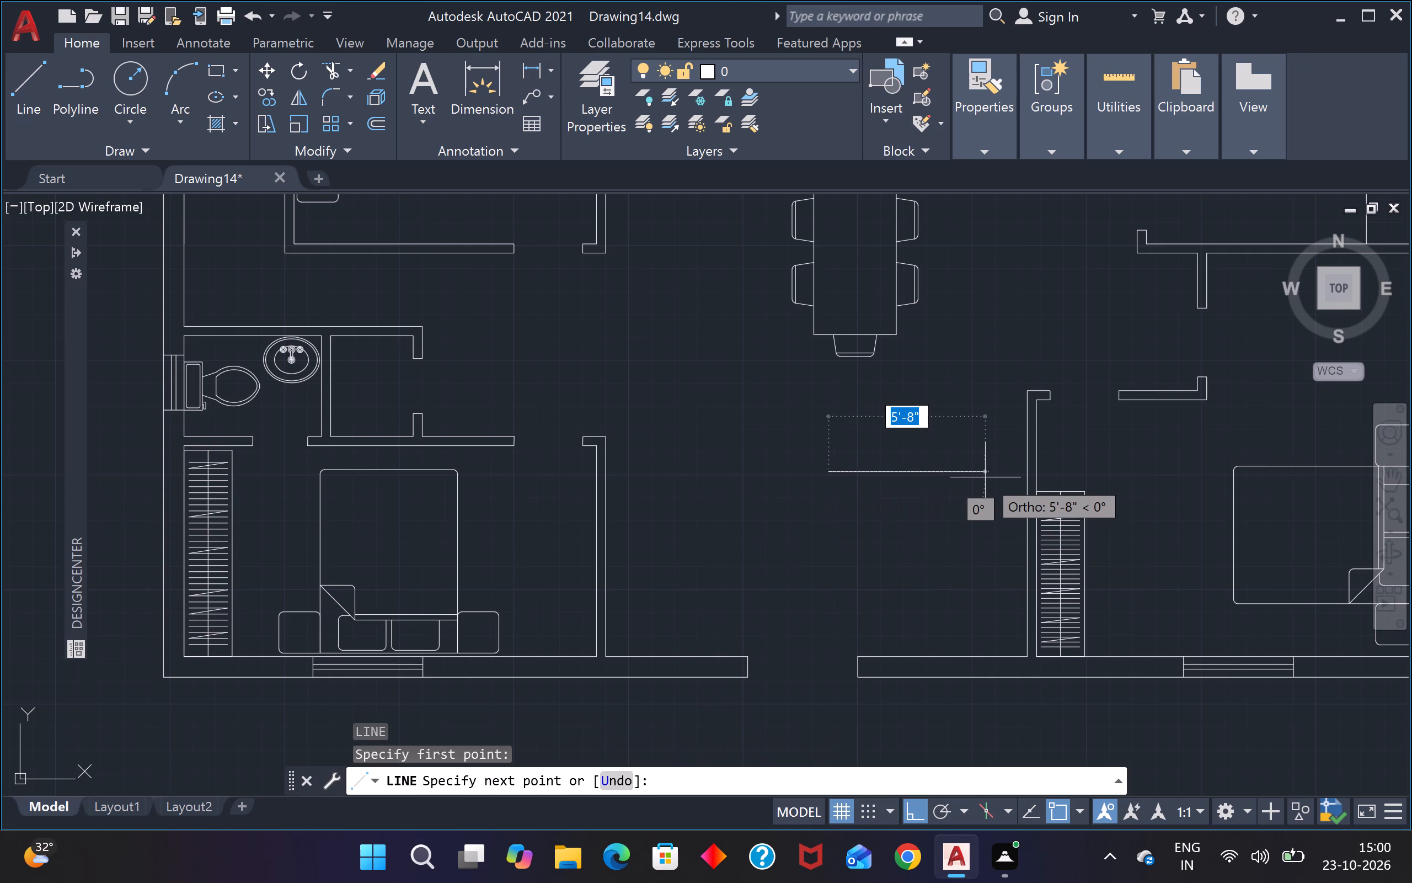
pyautogui.write("2'")
pyautogui.write('6"')
pyautogui.press('Return')
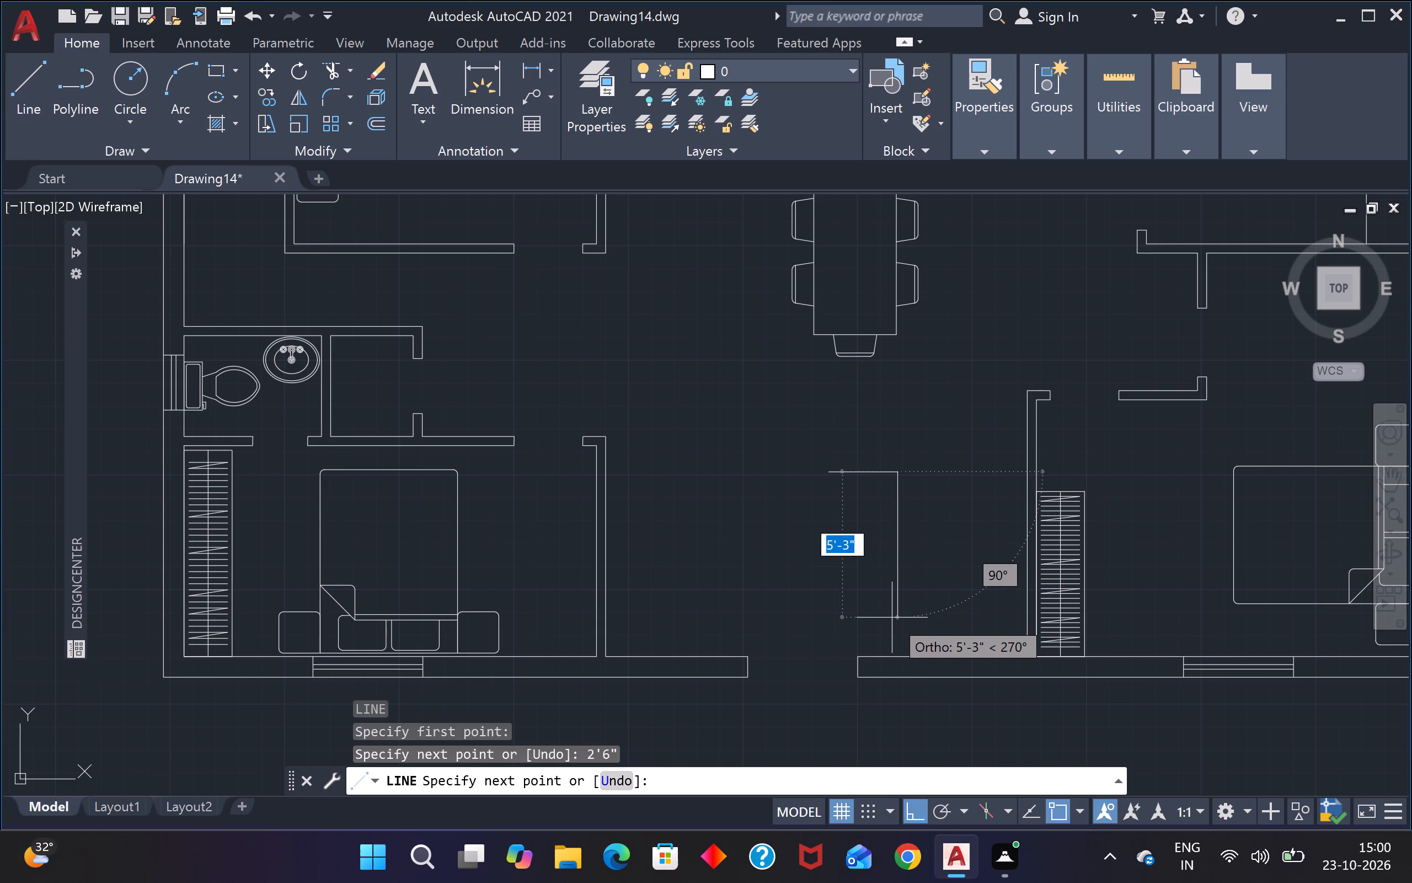
pyautogui.scroll(1, 892, 618)
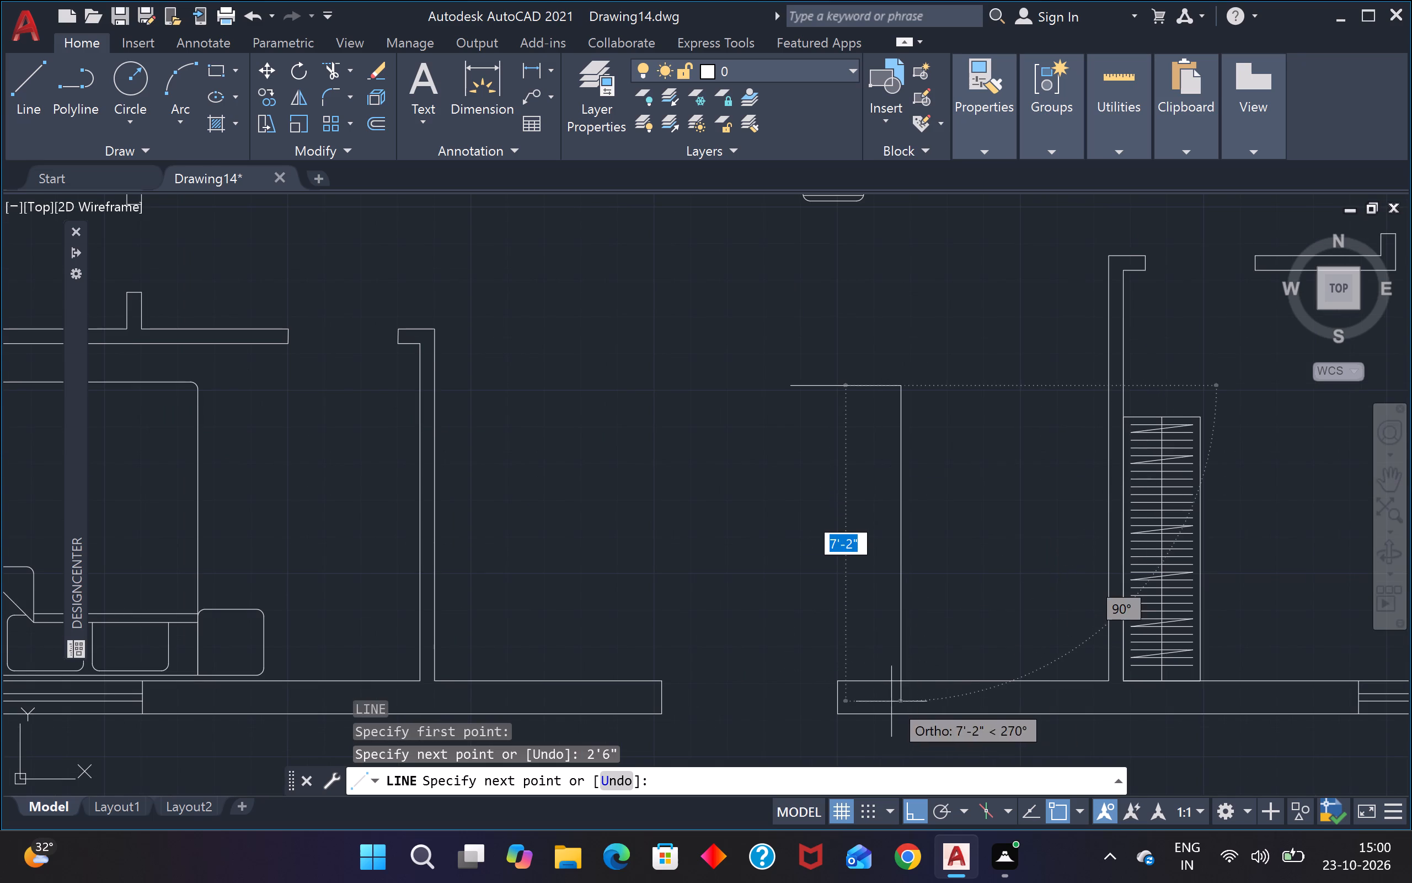
pyautogui.scroll(-2, 913, 709)
pyautogui.scroll(1, 922, 739)
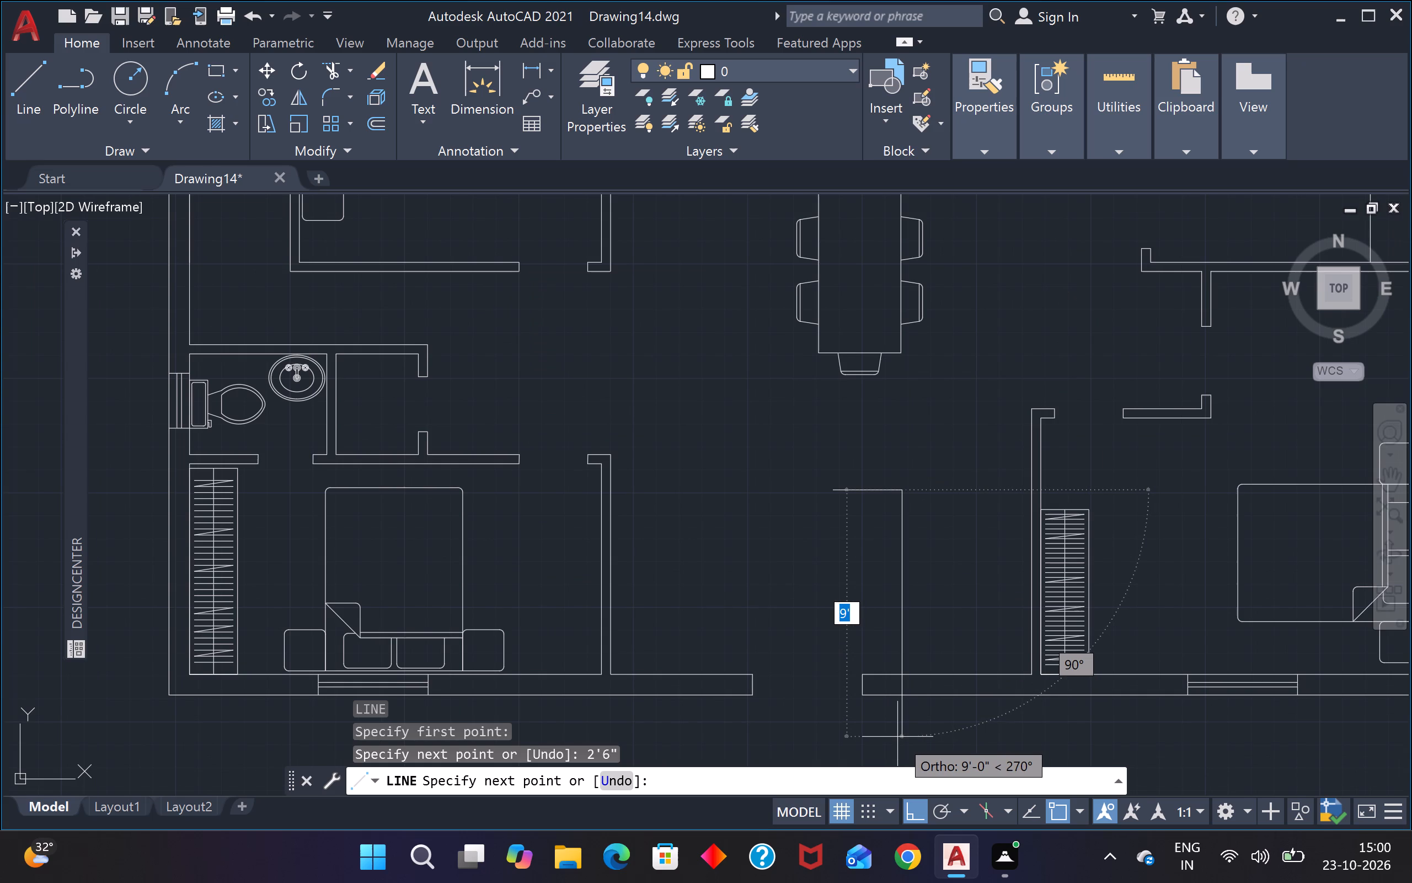
pyautogui.write("8'")
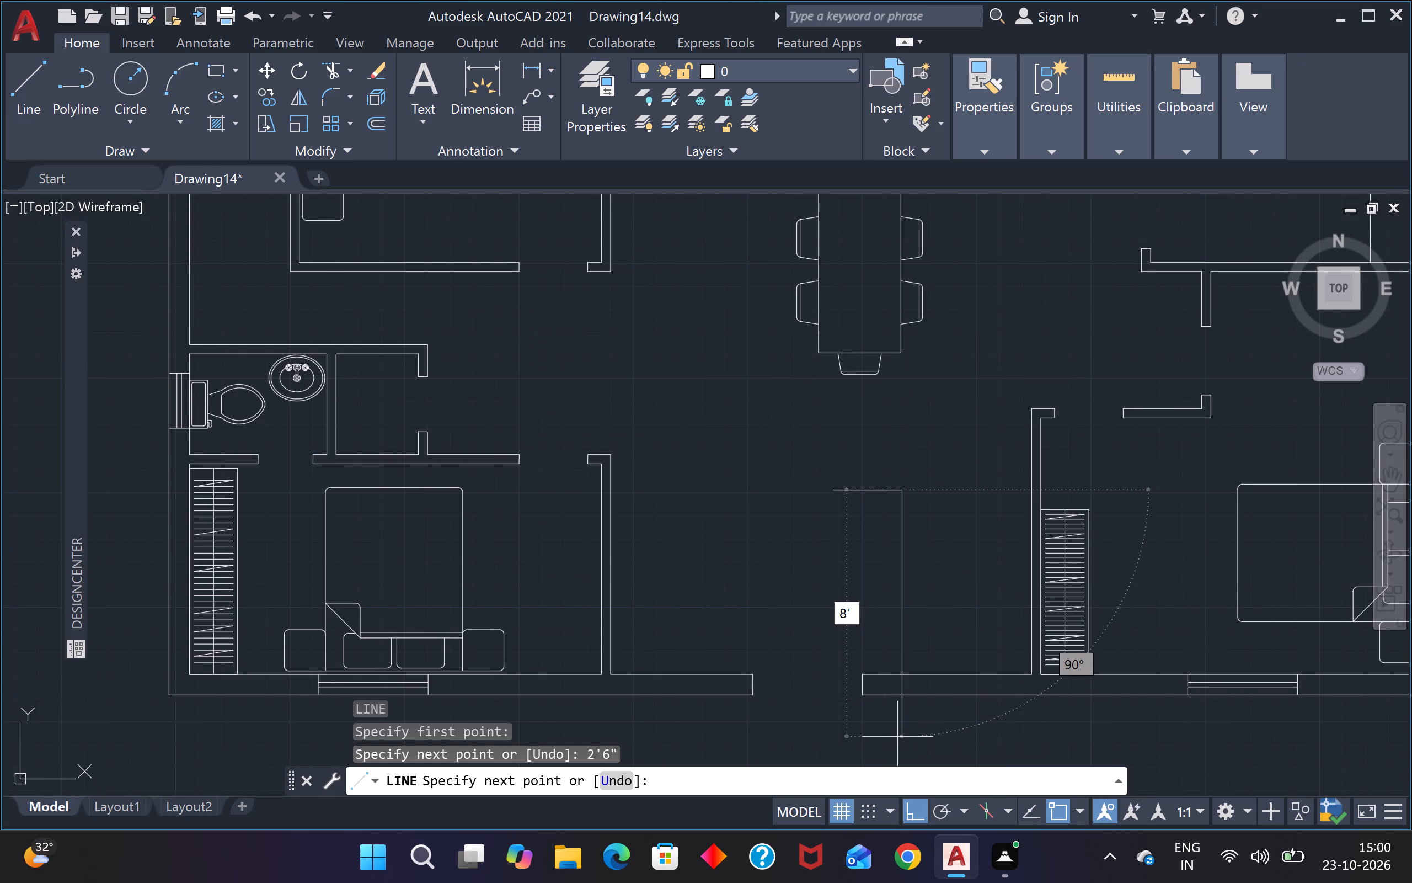
pyautogui.press('Return')
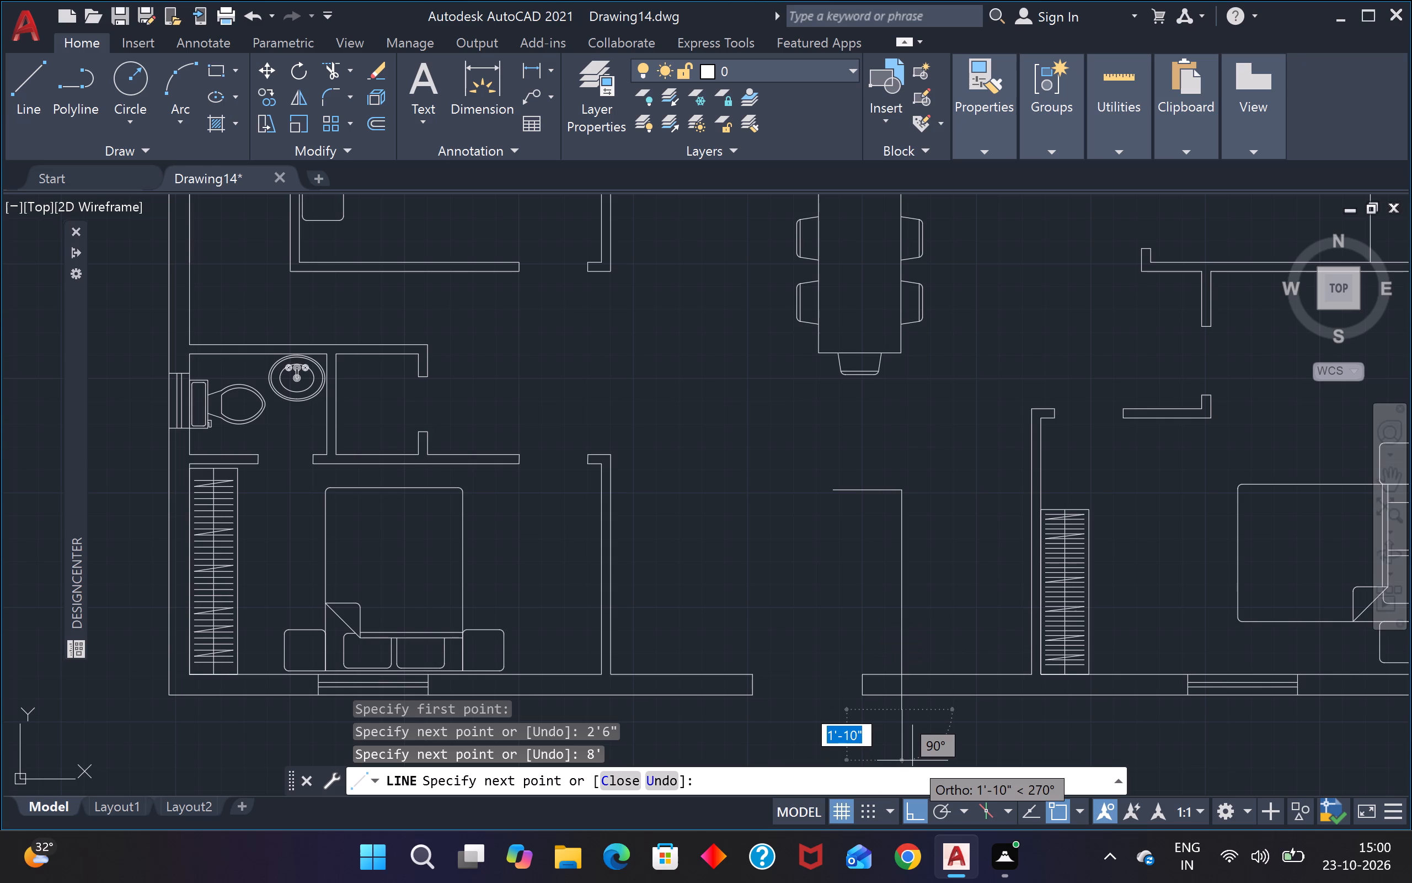
# Continue the line chain 6" farther down and 2'6" back to the left, leaving the outline open on its left side.
pyautogui.write('6"')
pyautogui.press('Return')
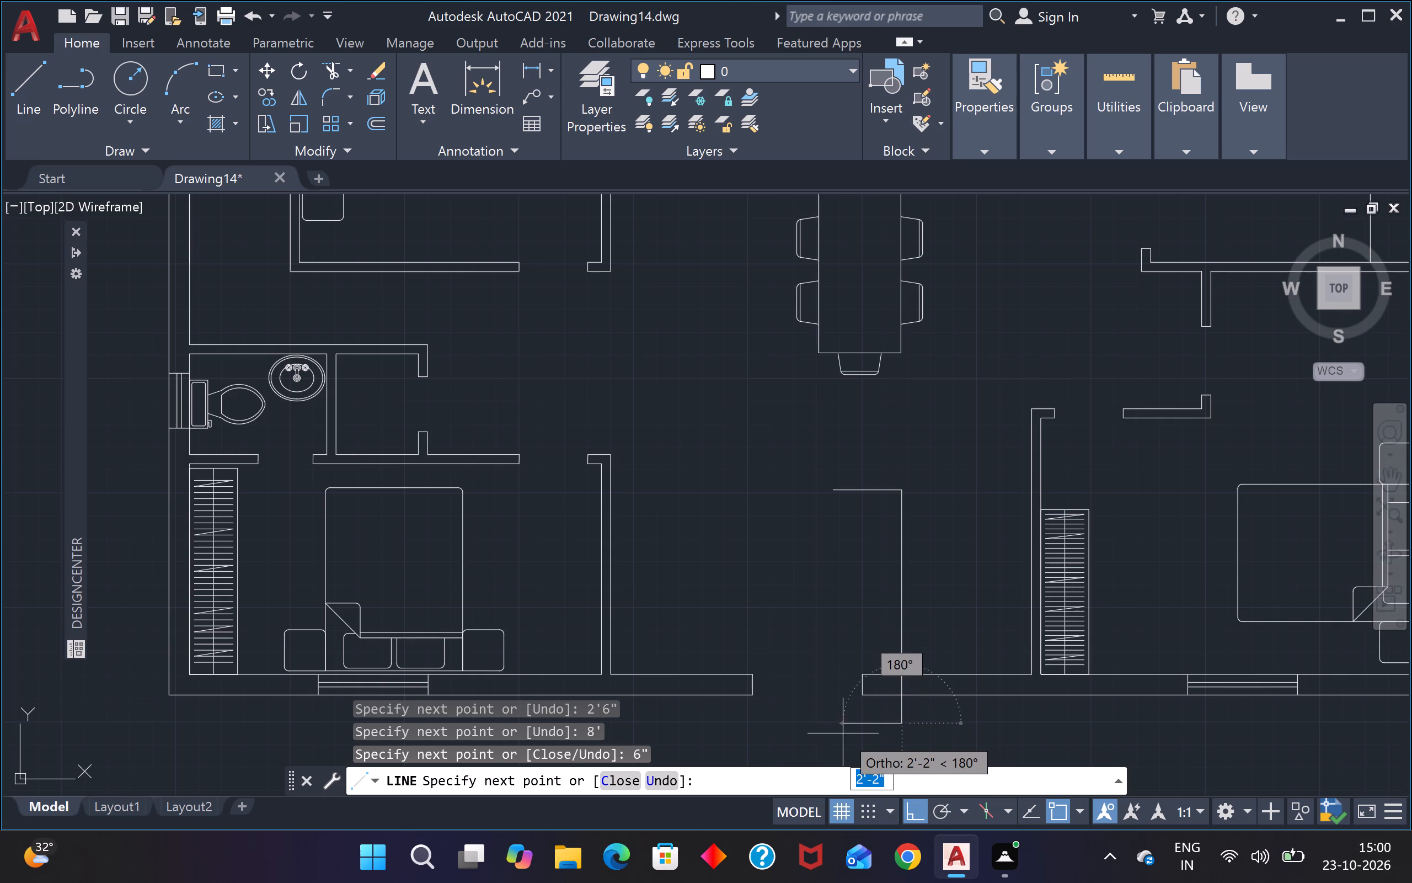
pyautogui.write("2'")
pyautogui.press('6')
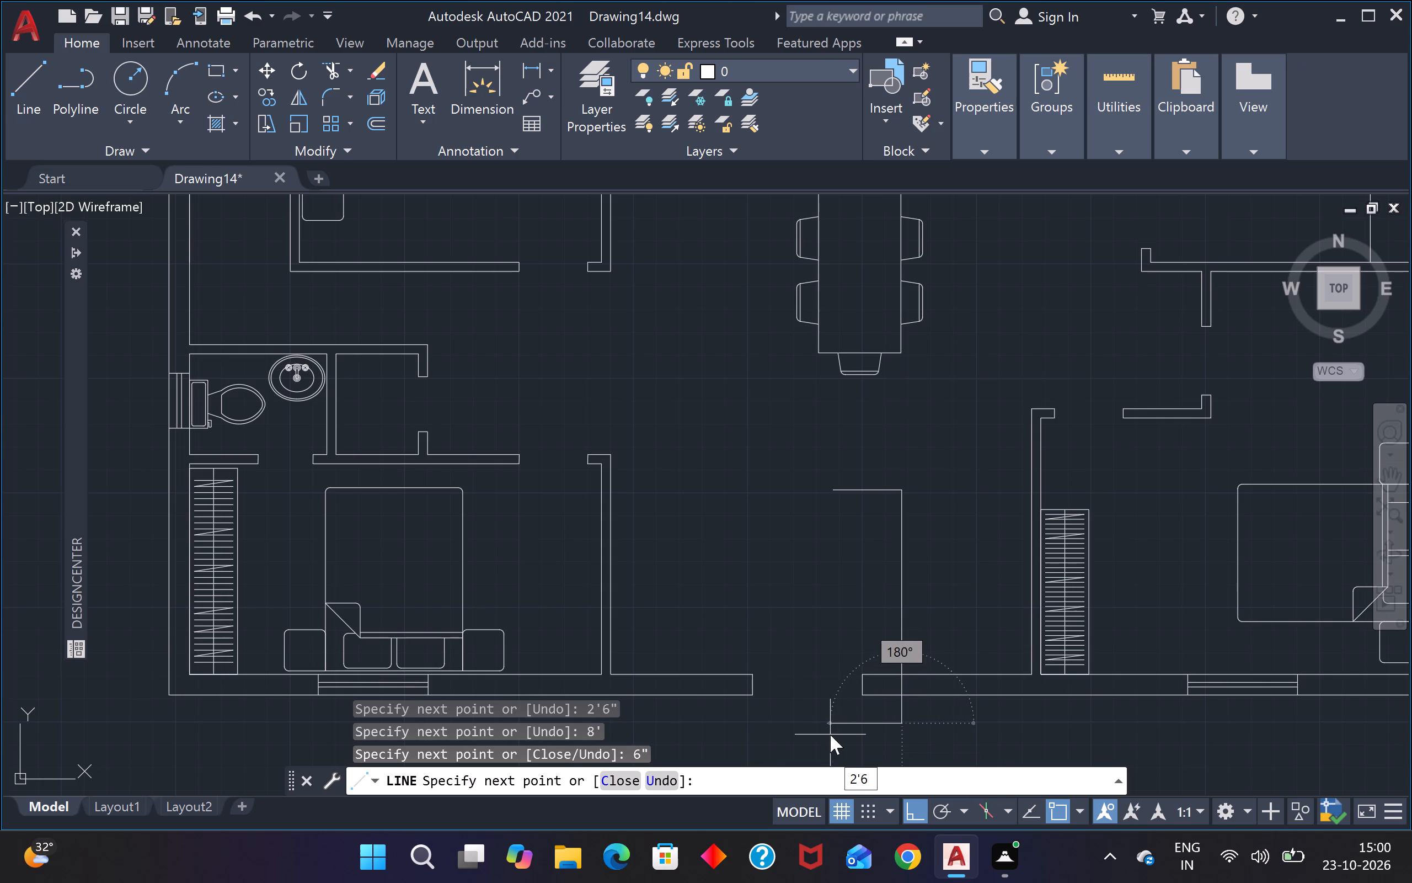
pyautogui.hotkey('shift', '"')
pyautogui.press('Return')
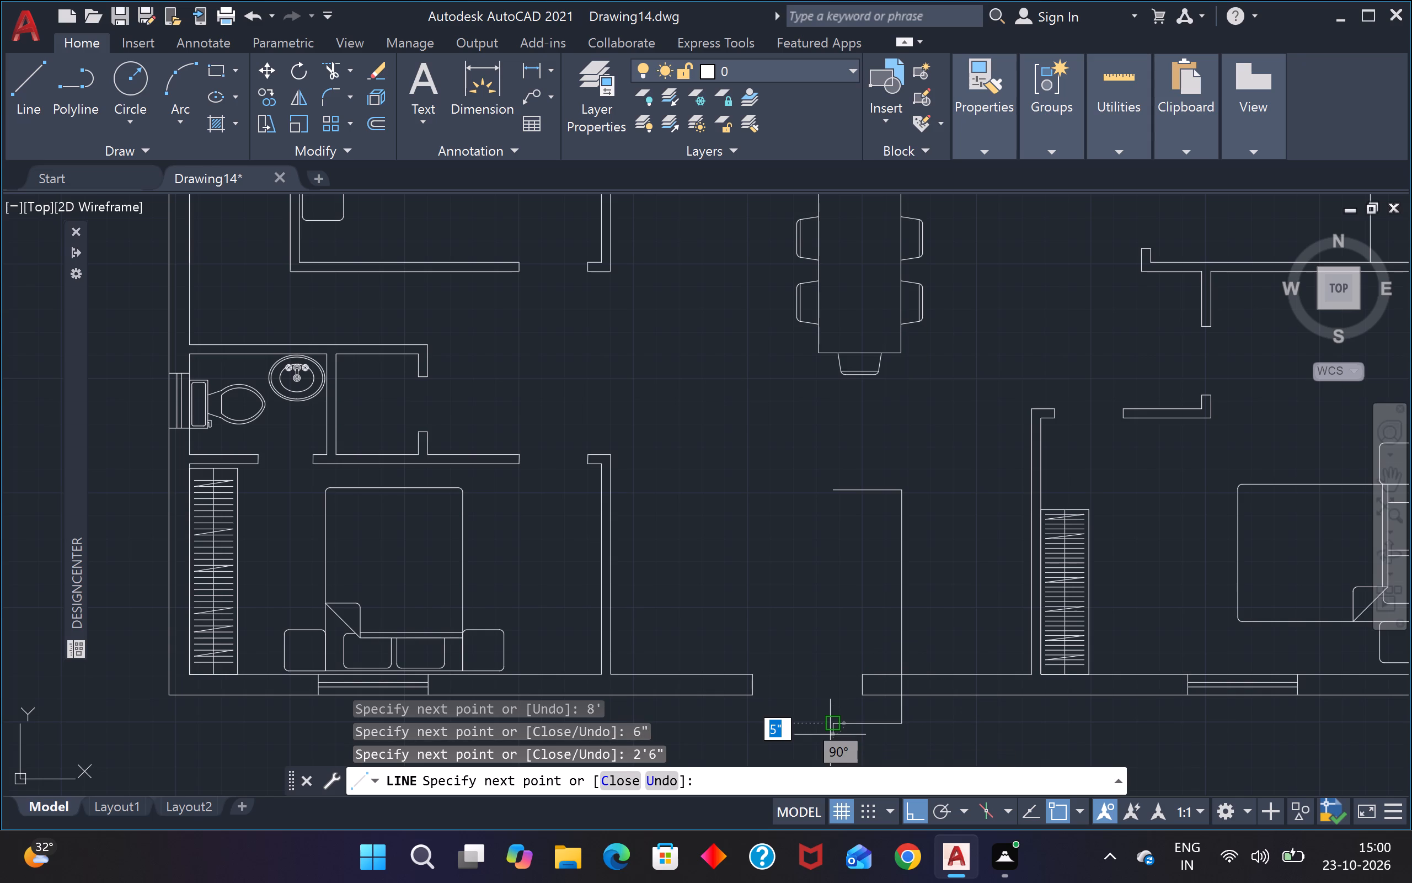
pyautogui.press('Escape')
# Move the four-line open outline, with Ortho off, by its upper right corner to just beside the wall behind the right bedroom's wardrobe.
pyautogui.scroll(2, 912, 713)
pyautogui.click(912, 711)
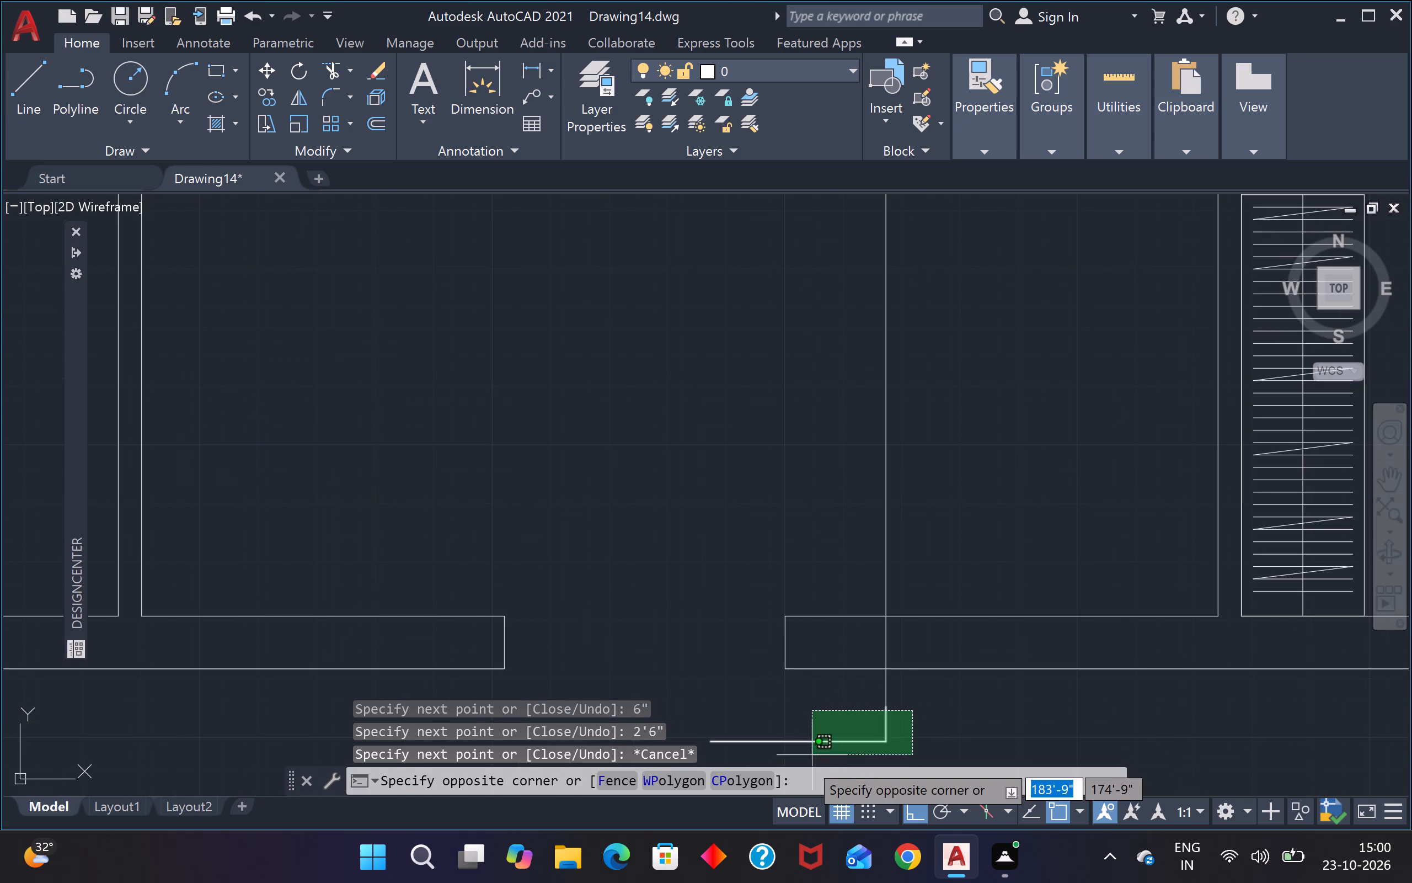
pyautogui.click(806, 760)
pyautogui.moveTo(909, 373); pyautogui.dragTo(904, 375)
pyautogui.click(832, 416)
pyautogui.scroll(-3, 832, 416)
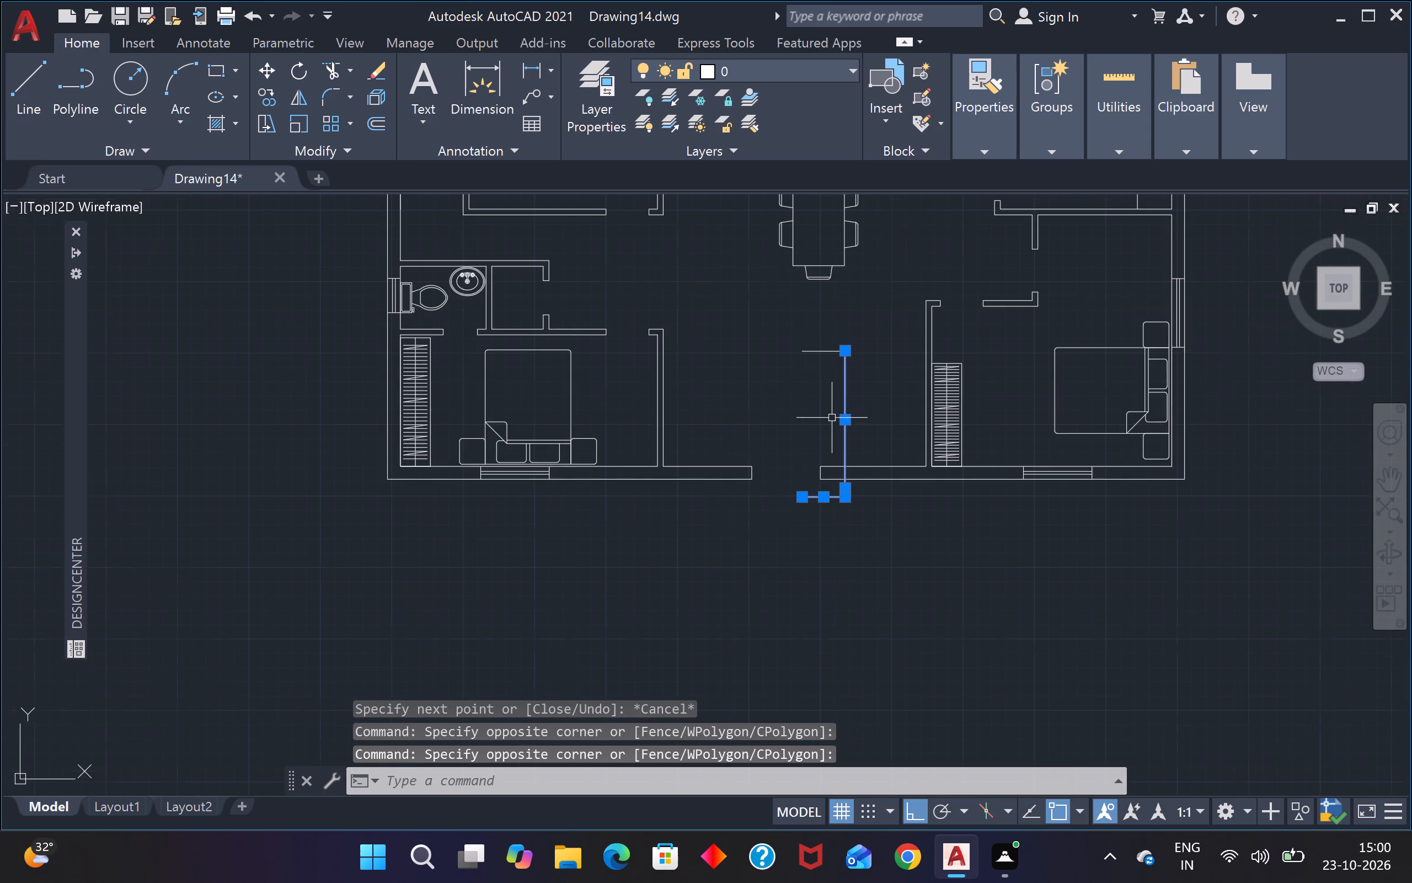
pyautogui.scroll(2, 816, 334)
pyautogui.click(822, 340)
pyautogui.click(791, 408)
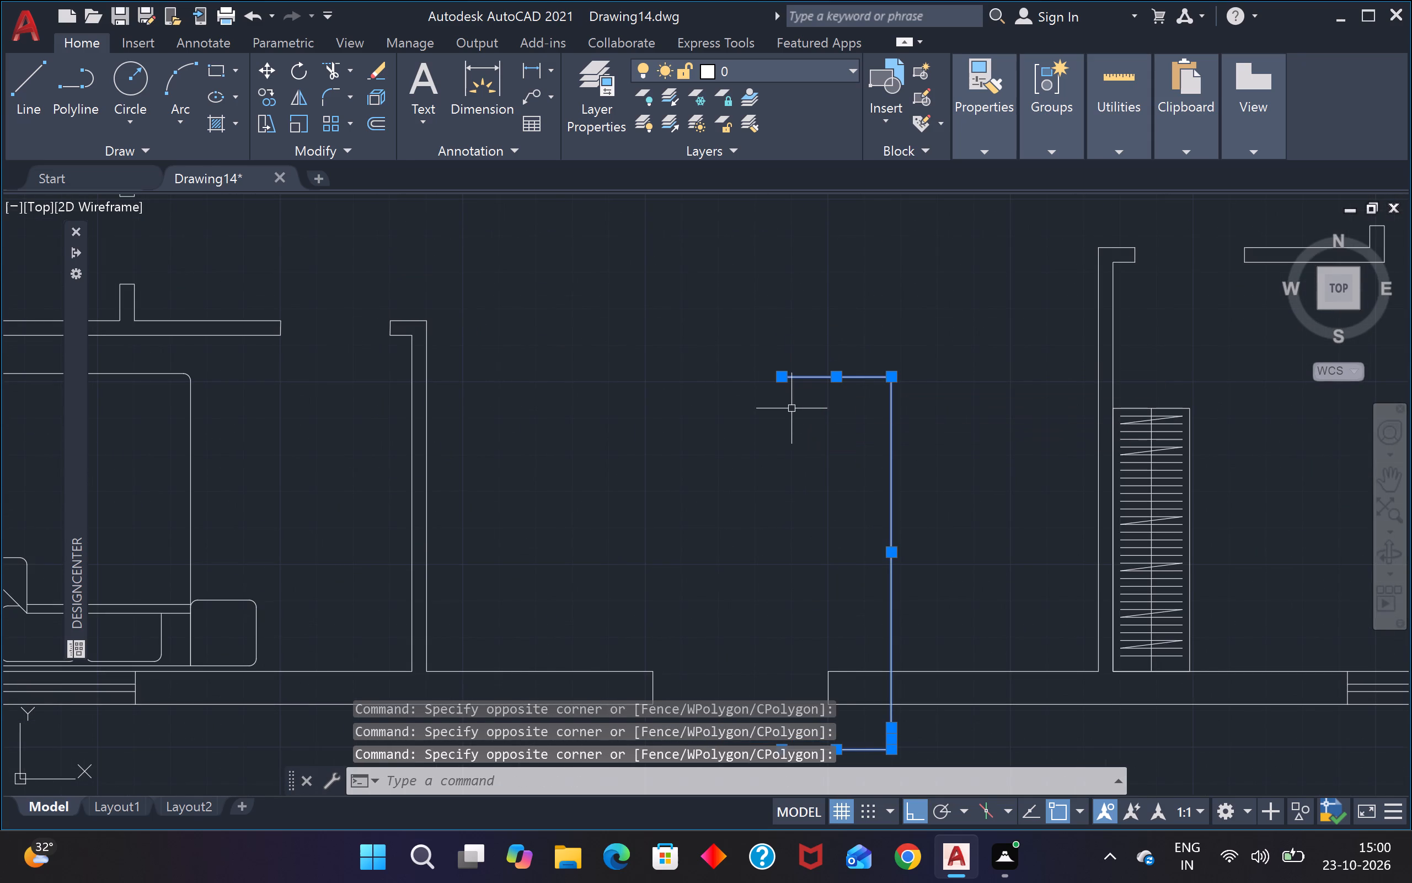
pyautogui.write('m')
pyautogui.press('space')
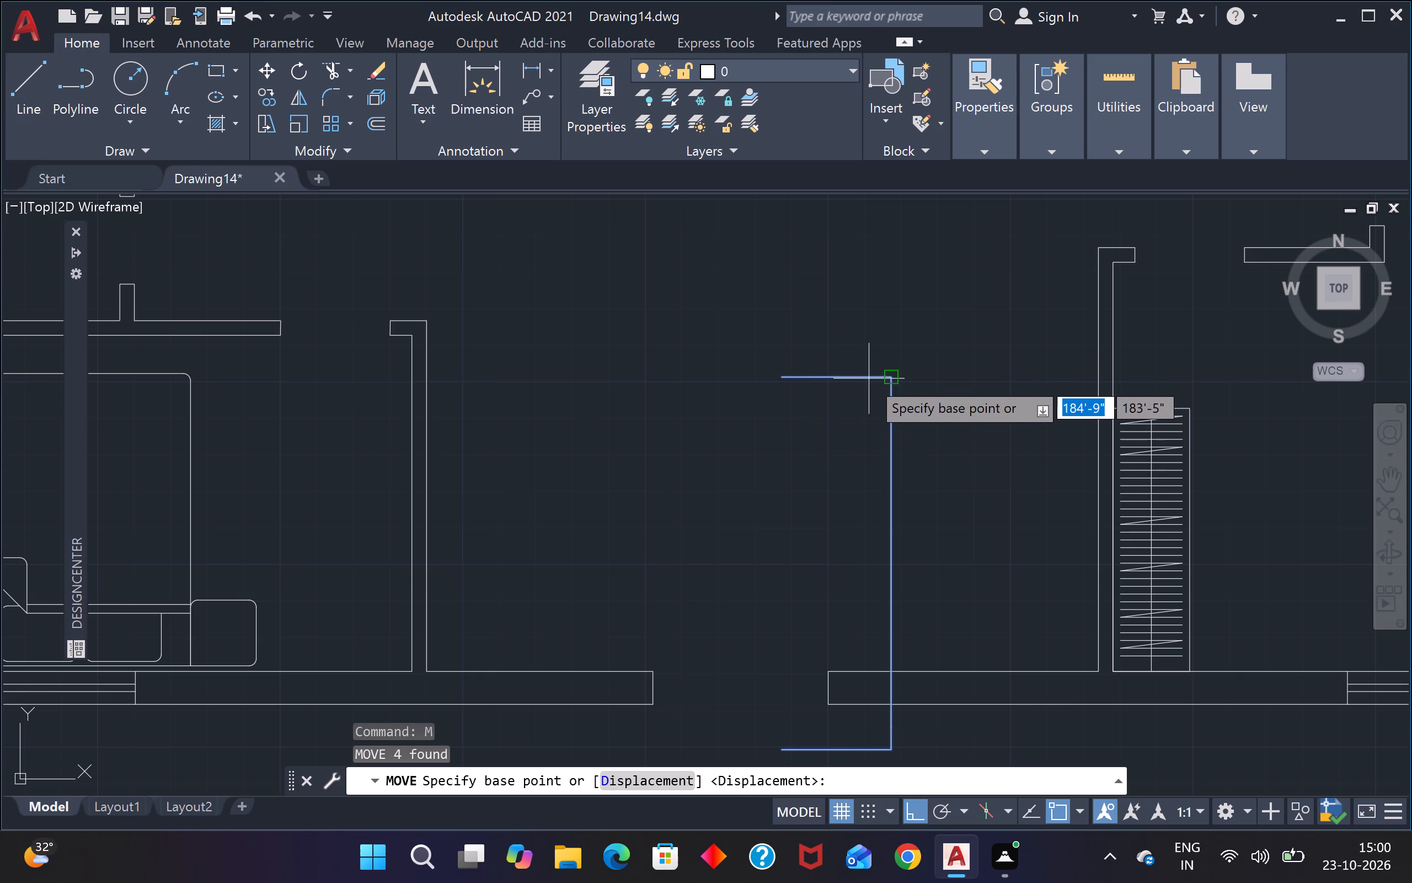
pyautogui.click(892, 379)
pyautogui.press('F8')
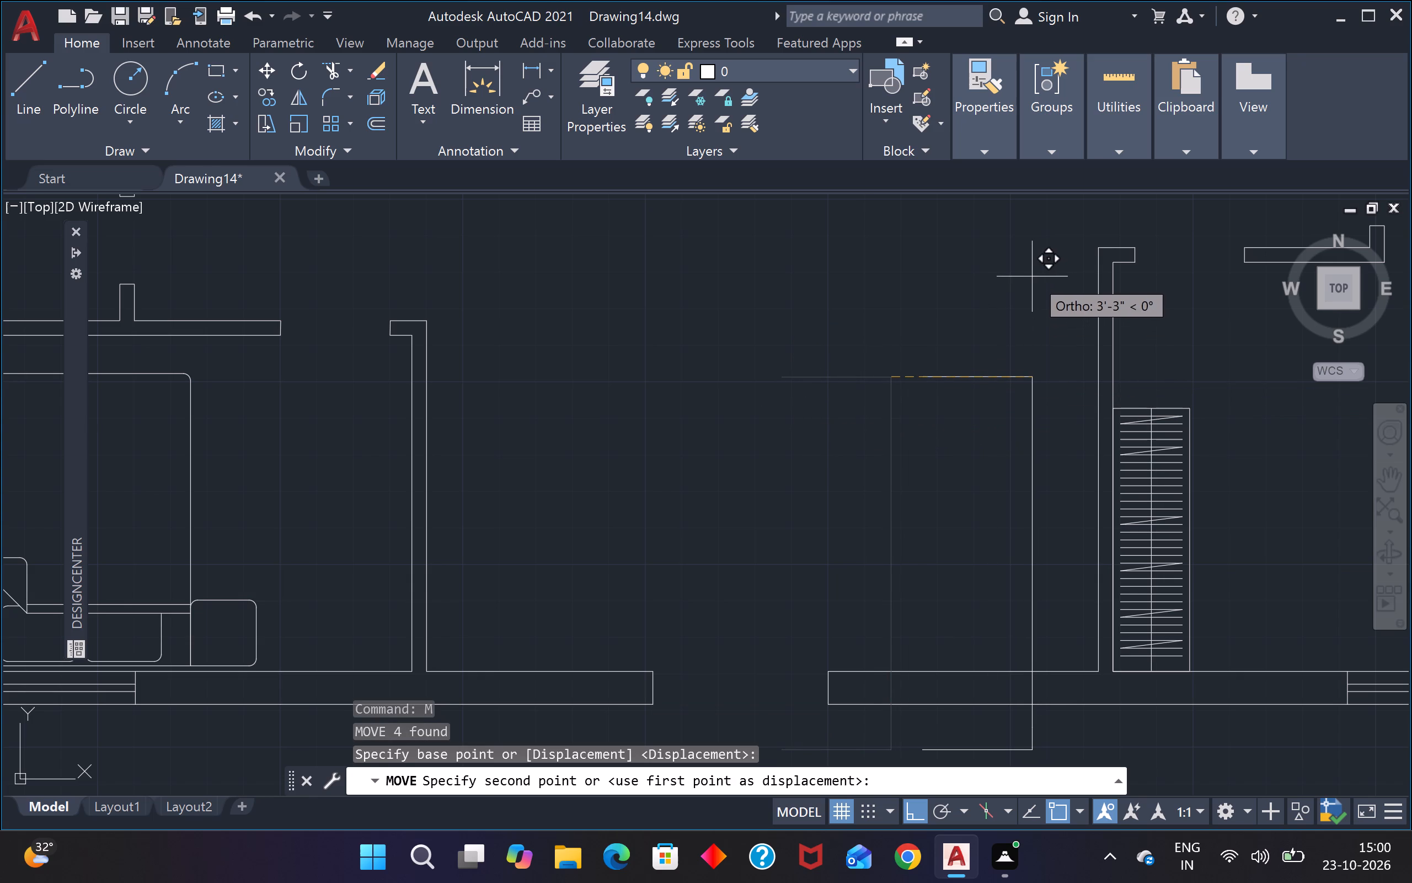
pyautogui.click(1084, 274)
pyautogui.press('Escape')
pyautogui.press('Escape')
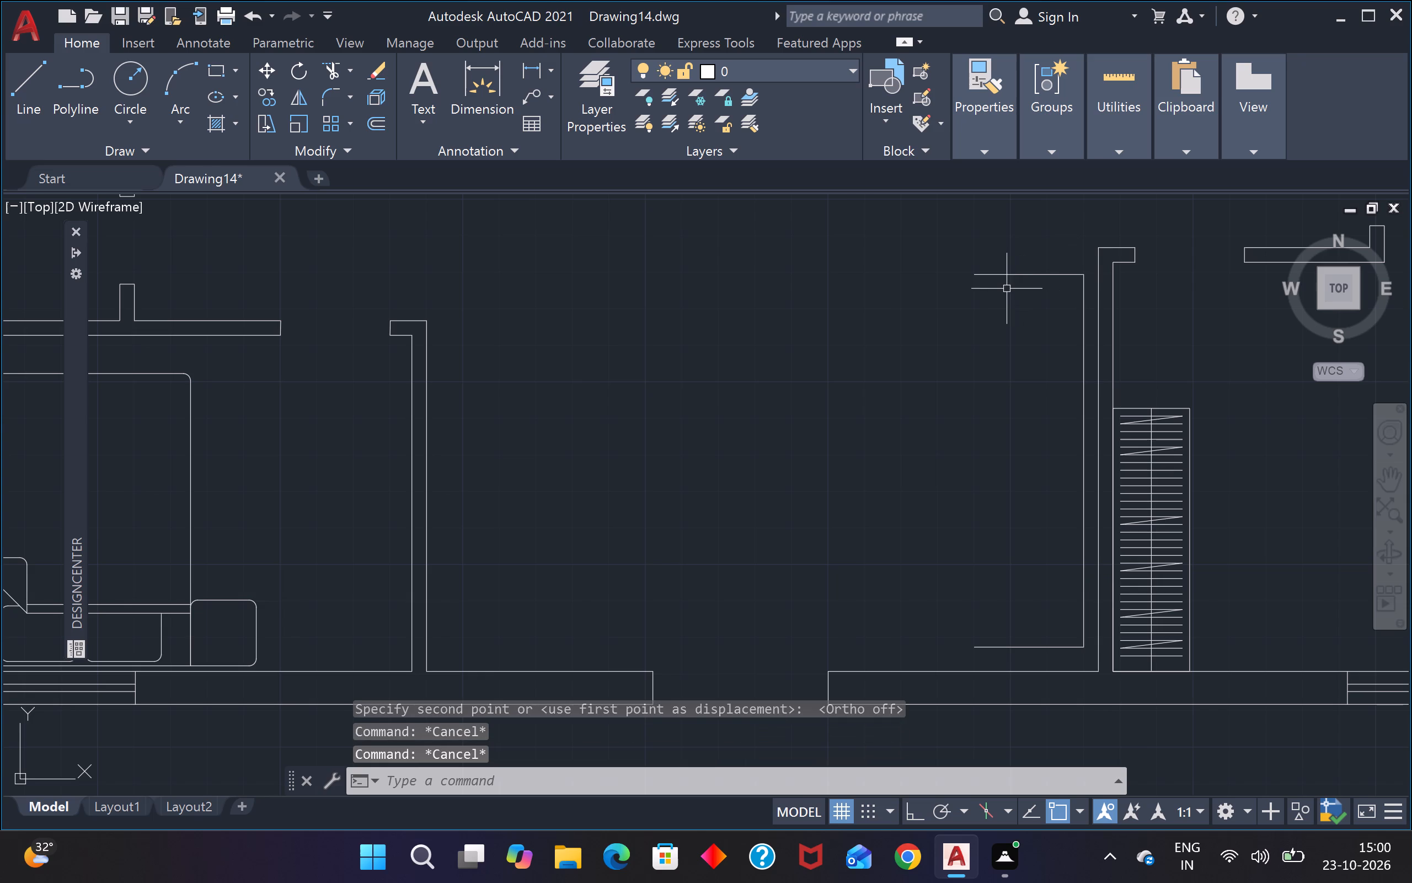
# Offset the outline's upper, long vertical and lower lines 6" inward.
pyautogui.write('o')
pyautogui.press('space')
pyautogui.write('6"')
pyautogui.press('Return')
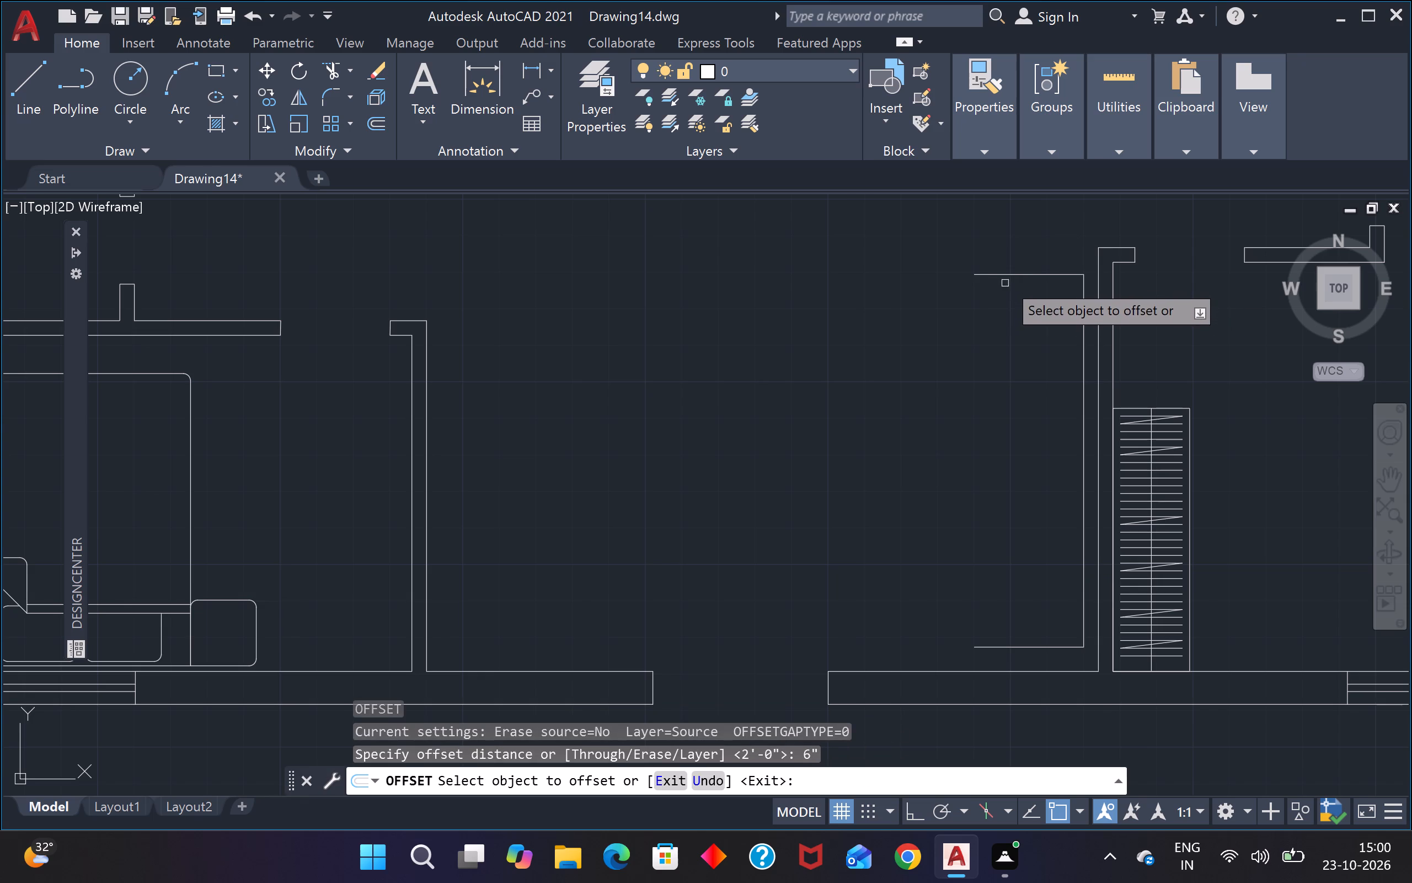
pyautogui.click(1007, 273)
pyautogui.click(1012, 296)
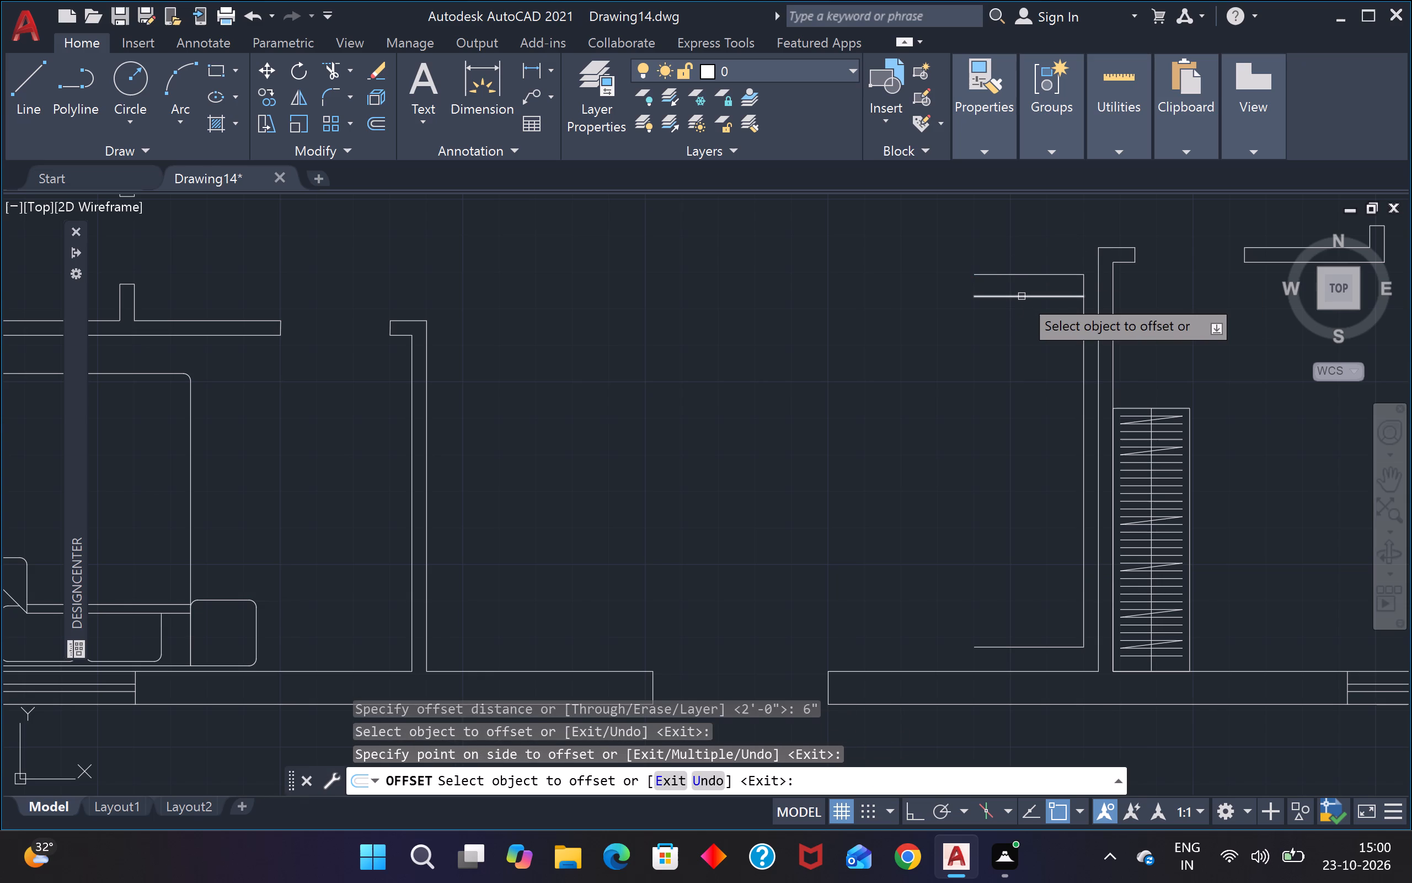
pyautogui.click(1080, 361)
pyautogui.click(1084, 361)
pyautogui.click(1049, 373)
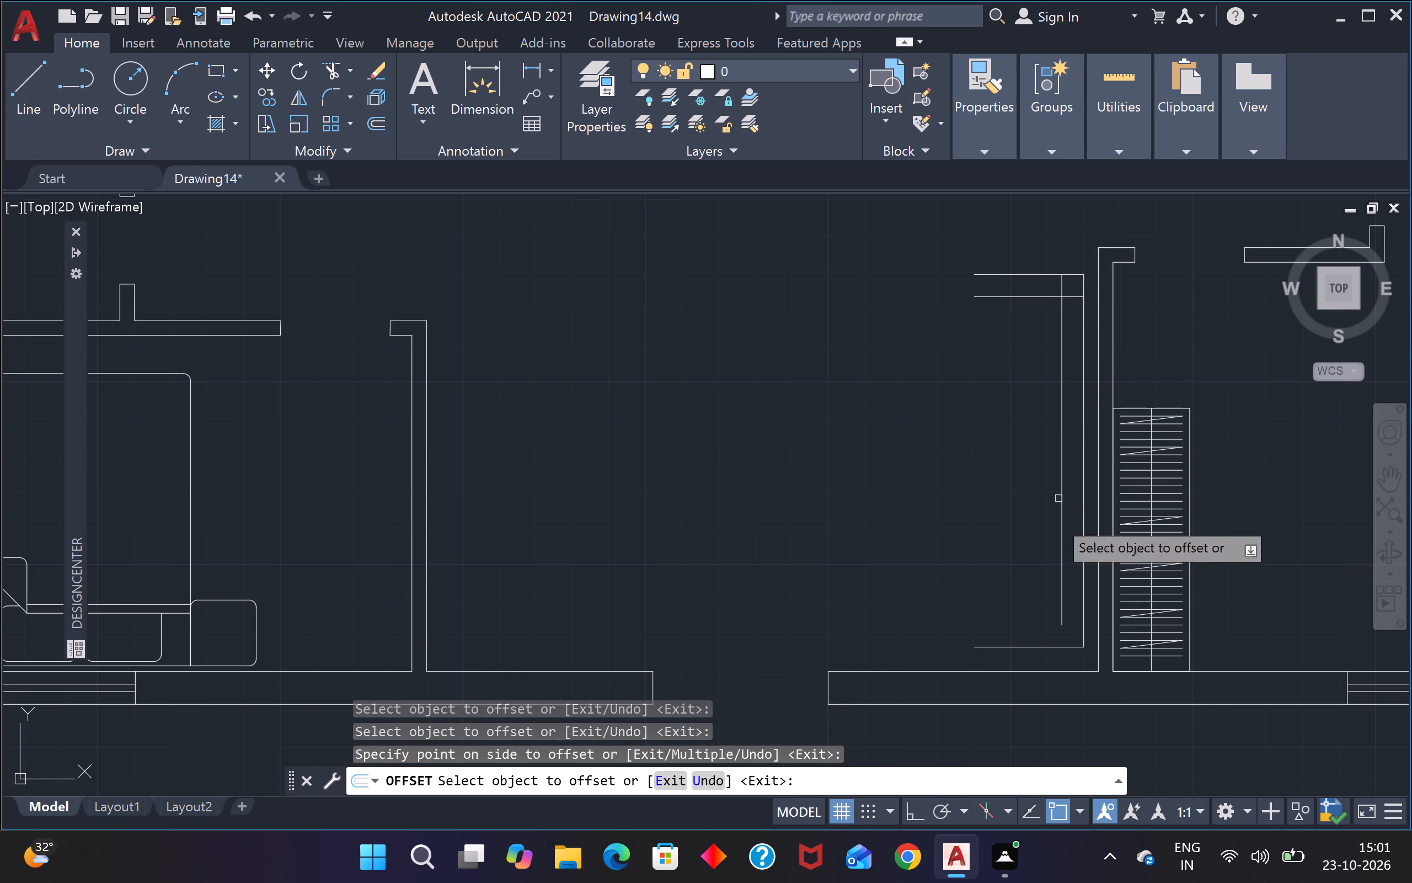
pyautogui.click(1032, 645)
pyautogui.click(1010, 593)
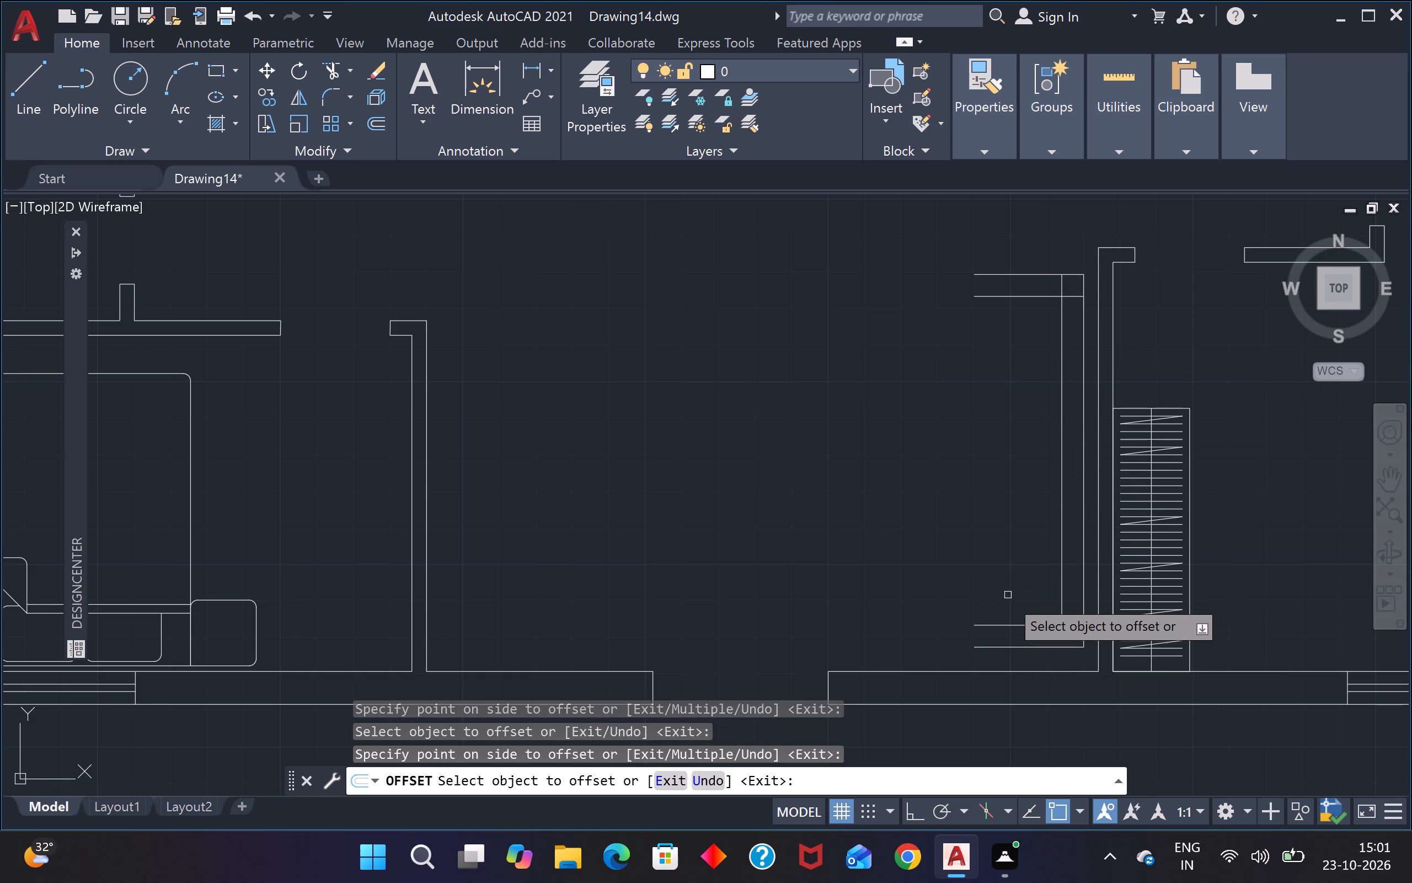
pyautogui.press('Escape')
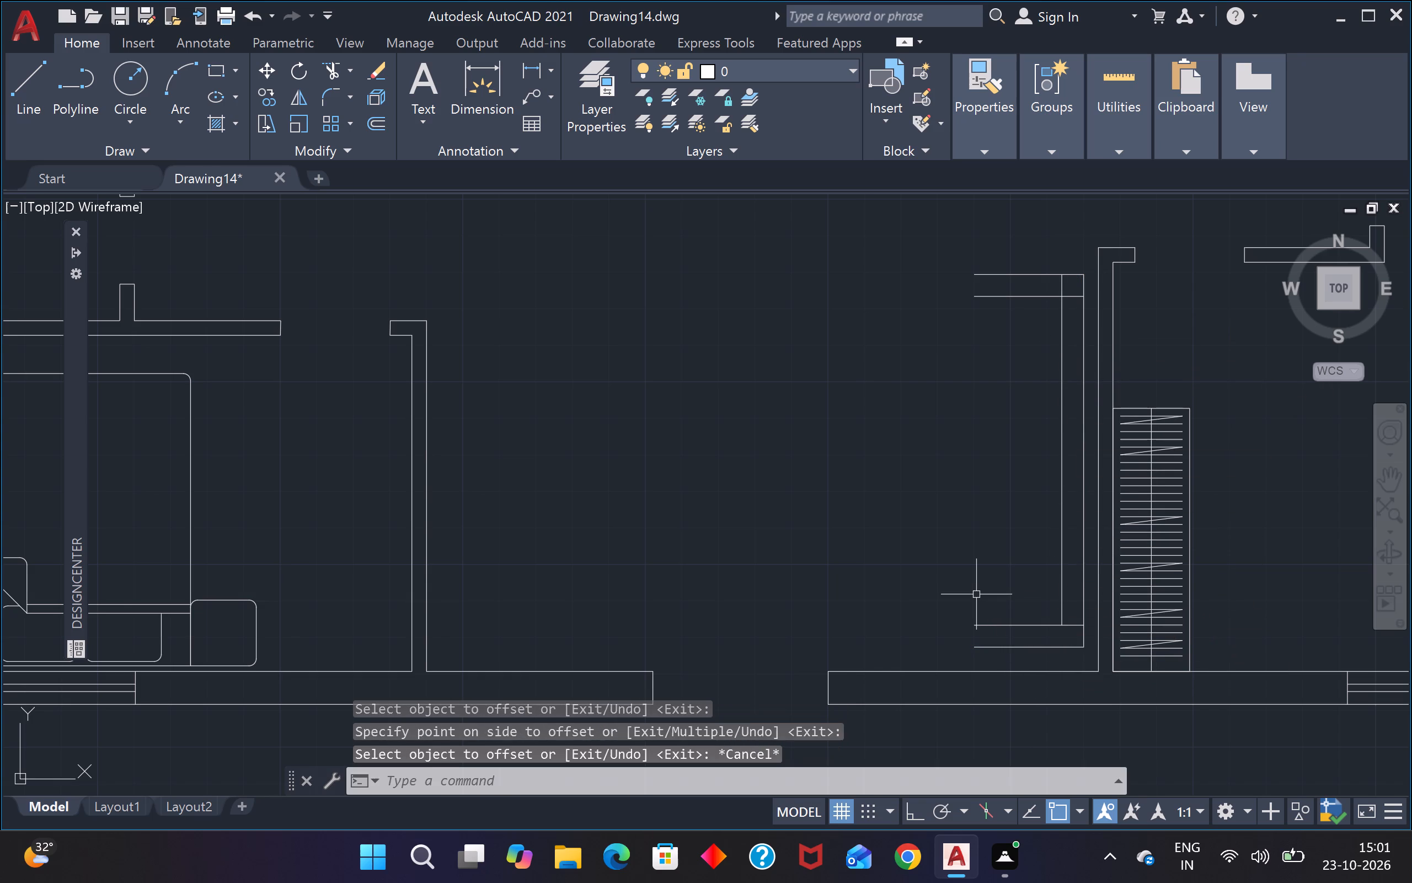
# Close the open left ends of the outline's lower and upper arms with short 6" vertical lines.
pyautogui.write('l')
pyautogui.press('space')
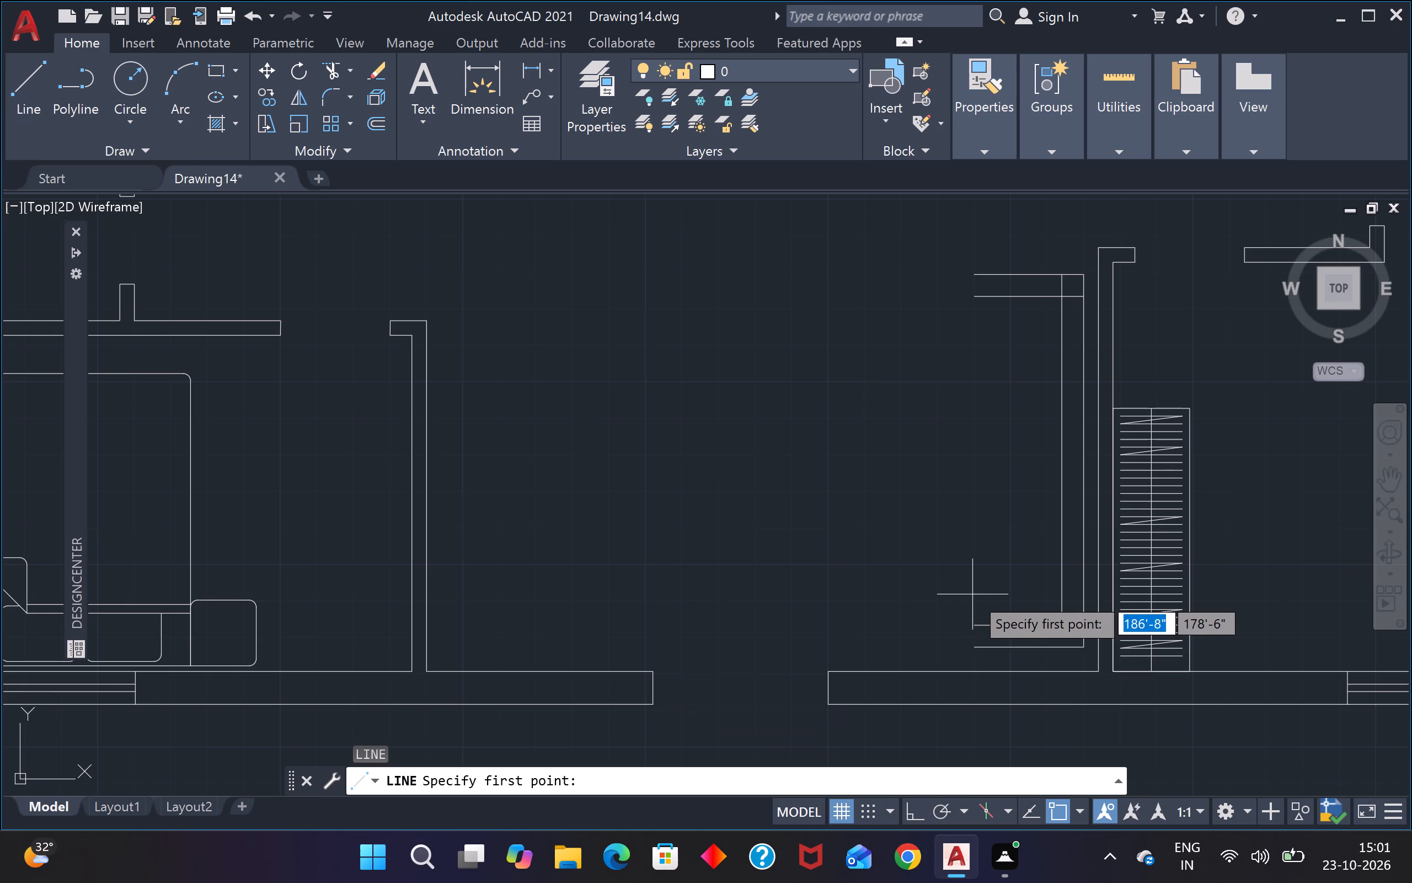
pyautogui.scroll(2, 975, 624)
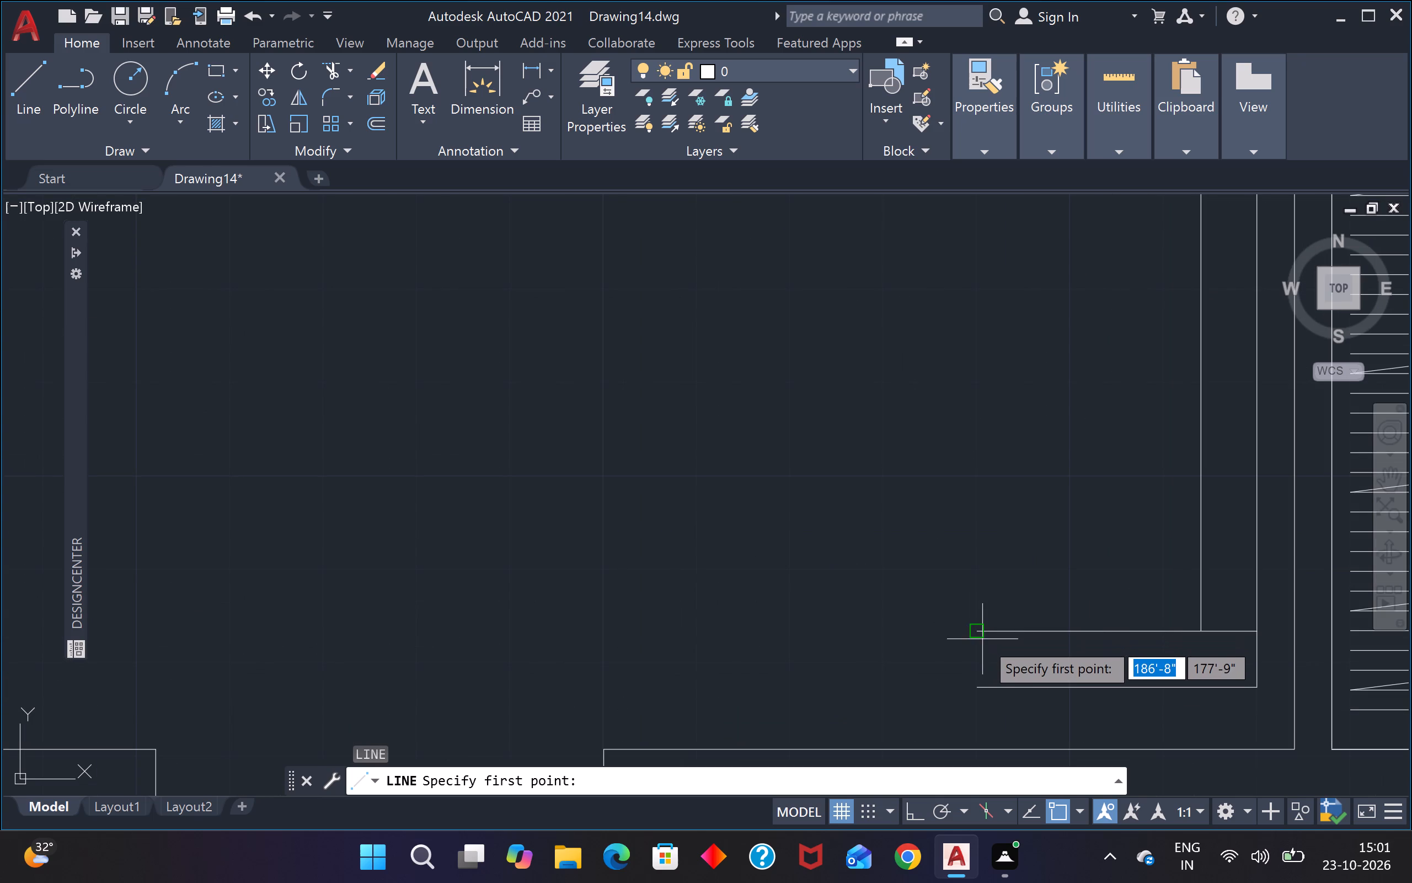
pyautogui.click(977, 635)
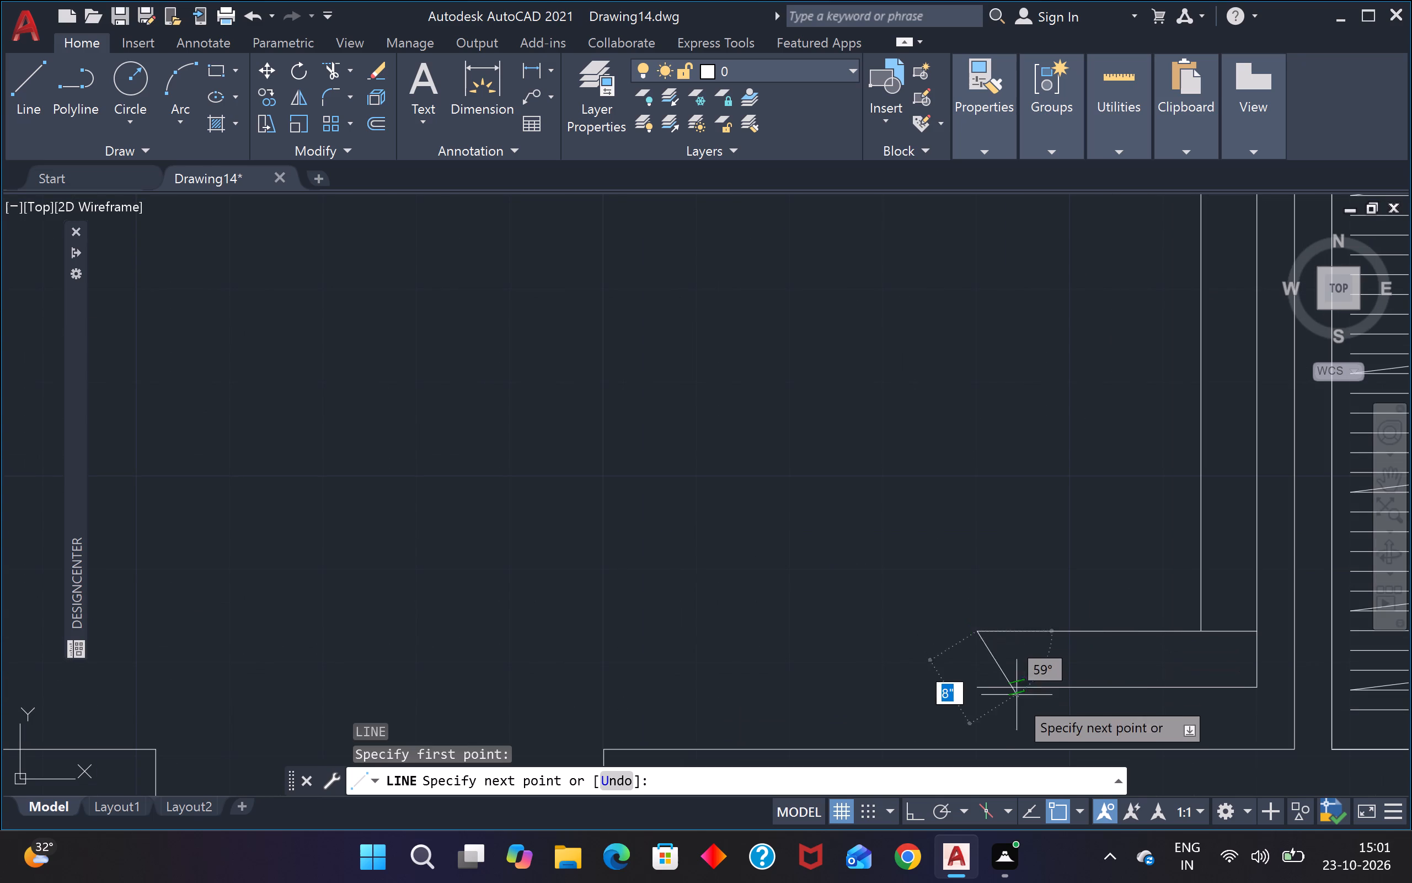
pyautogui.click(980, 681)
pyautogui.press('Escape')
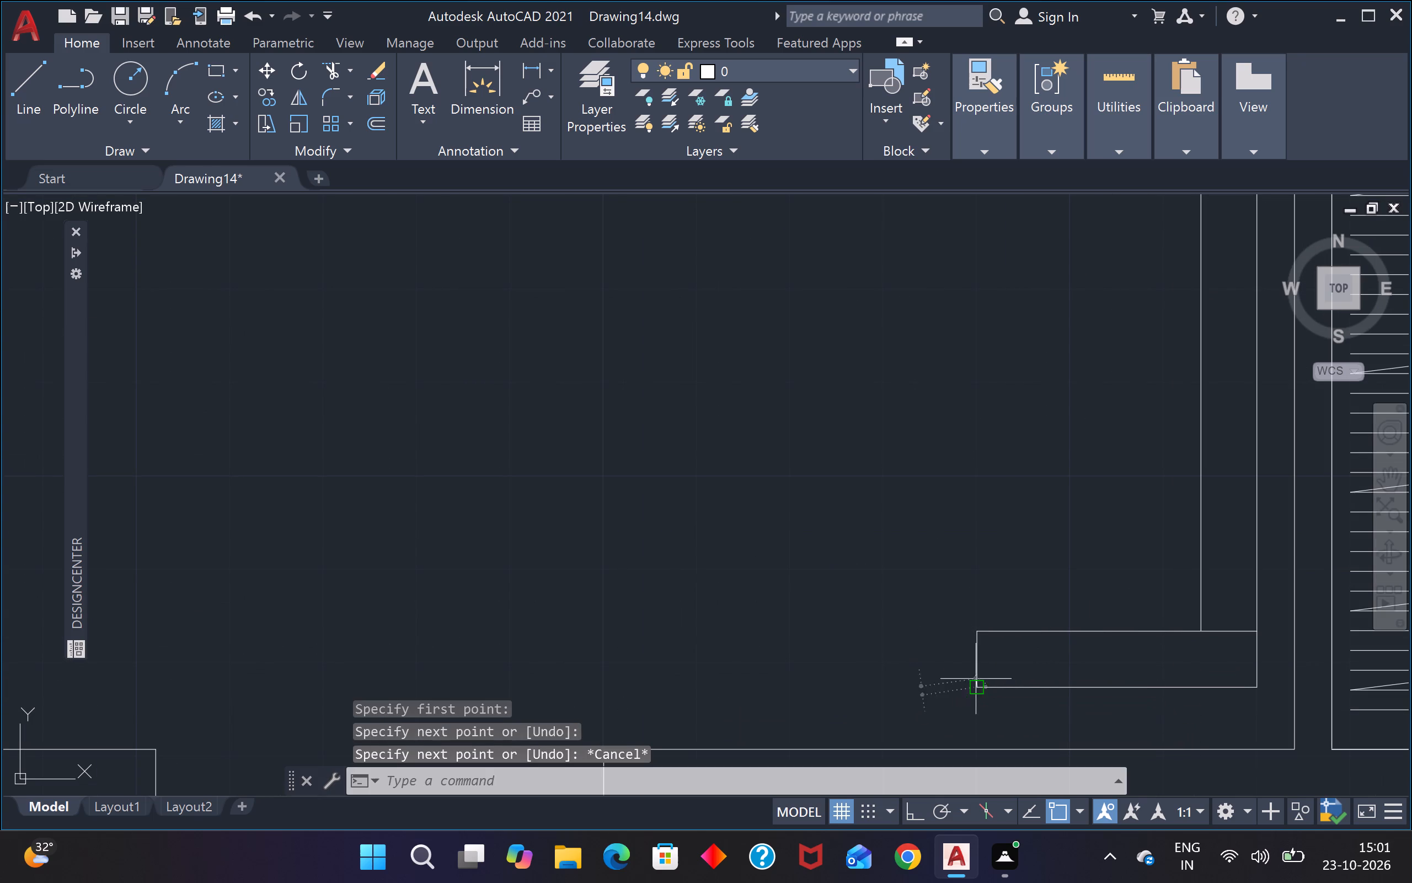
pyautogui.press('space')
pyautogui.scroll(-3, 961, 621)
pyautogui.scroll(1, 962, 409)
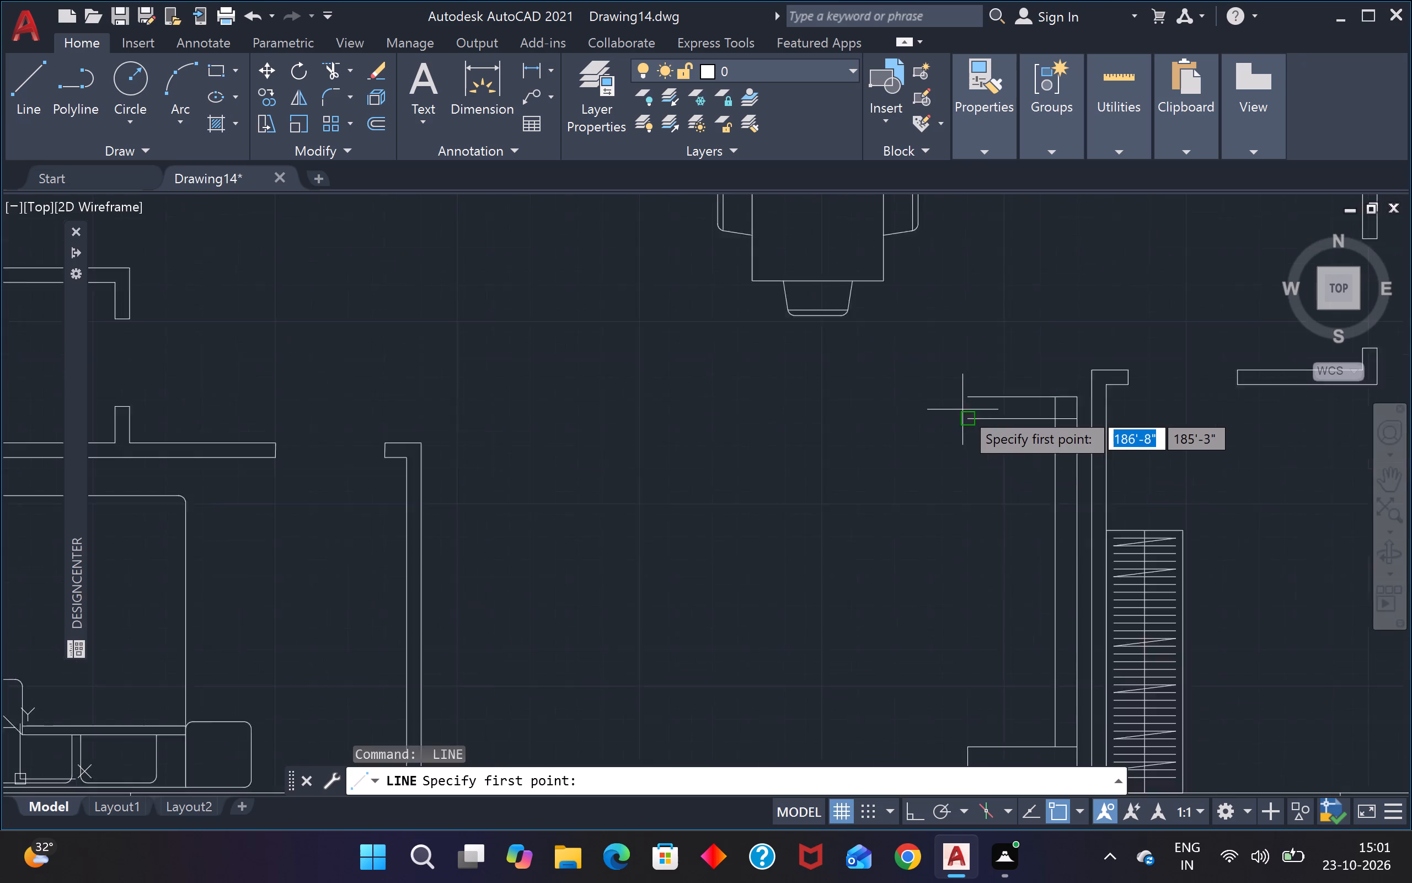
pyautogui.scroll(2, 962, 409)
pyautogui.click(971, 370)
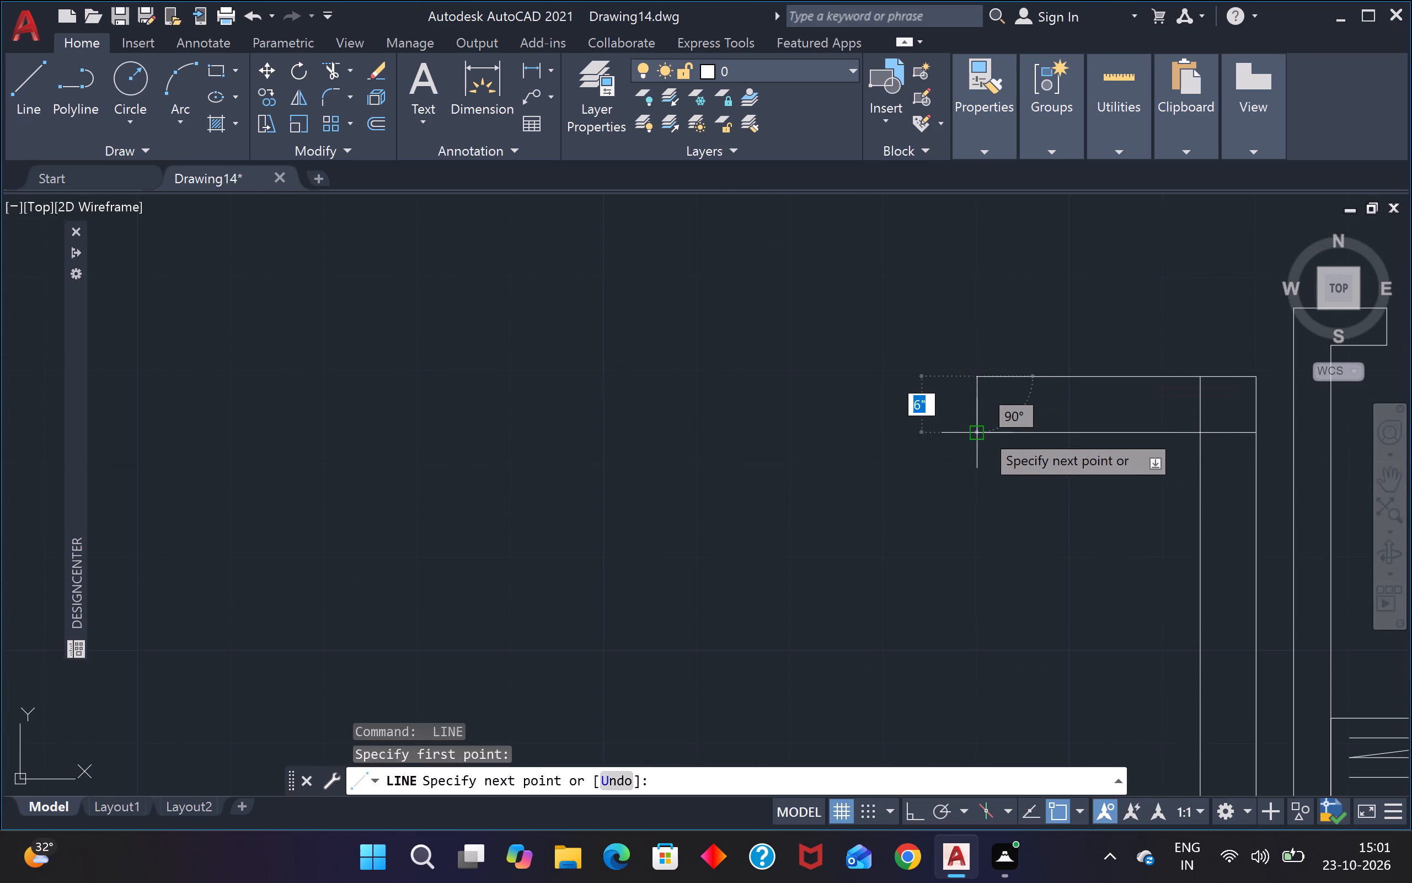
pyautogui.click(983, 431)
pyautogui.press('Escape')
# Trim the overlapping offset lines at the outline's upper and lower inner corners, making one continuous sofa frame.
pyautogui.scroll(-2, 996, 428)
pyautogui.write('tr')
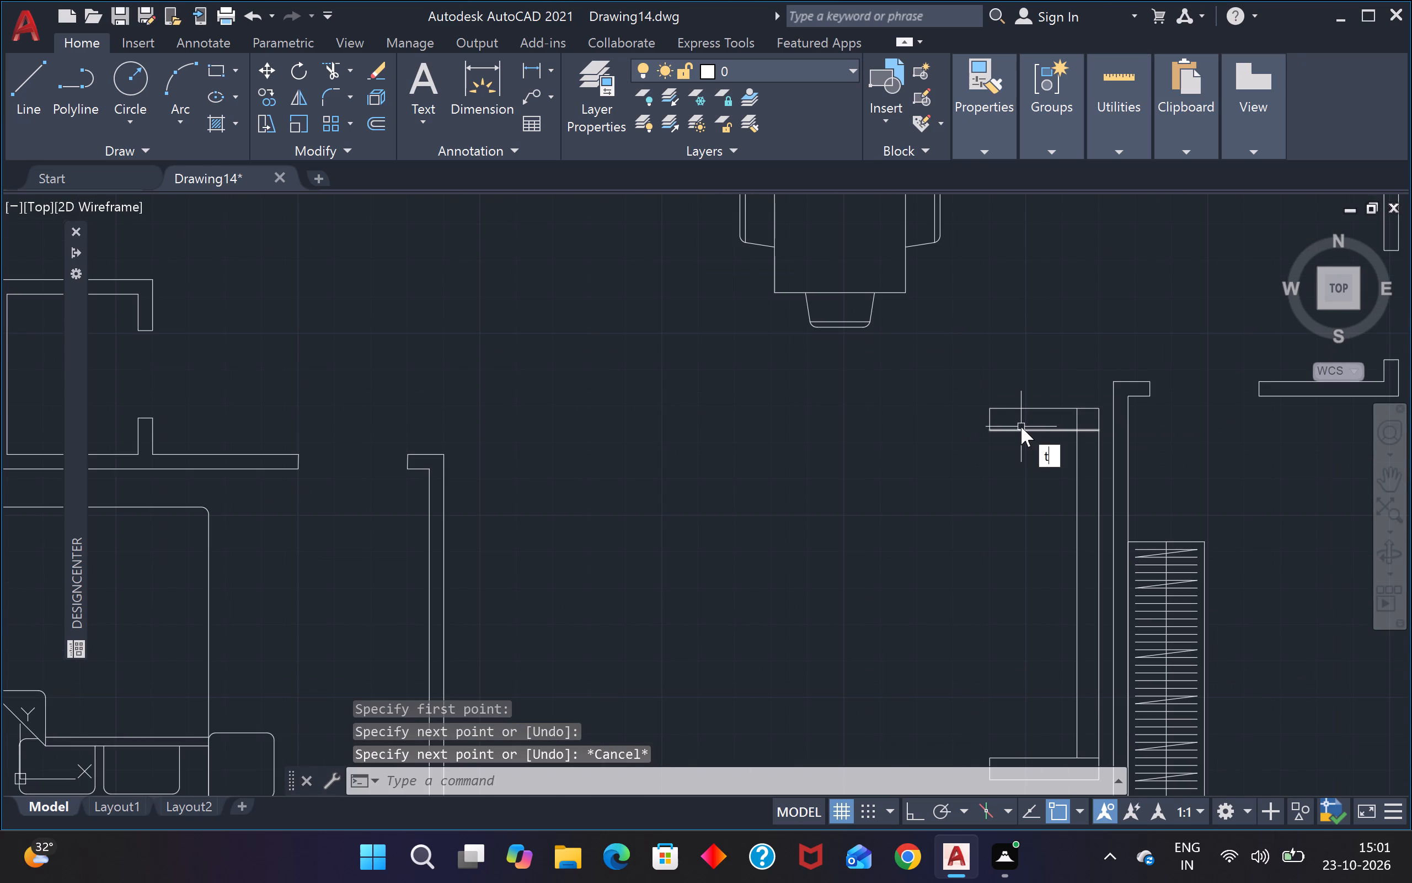
pyautogui.press('space')
pyautogui.scroll(2, 1074, 428)
pyautogui.click(1072, 407)
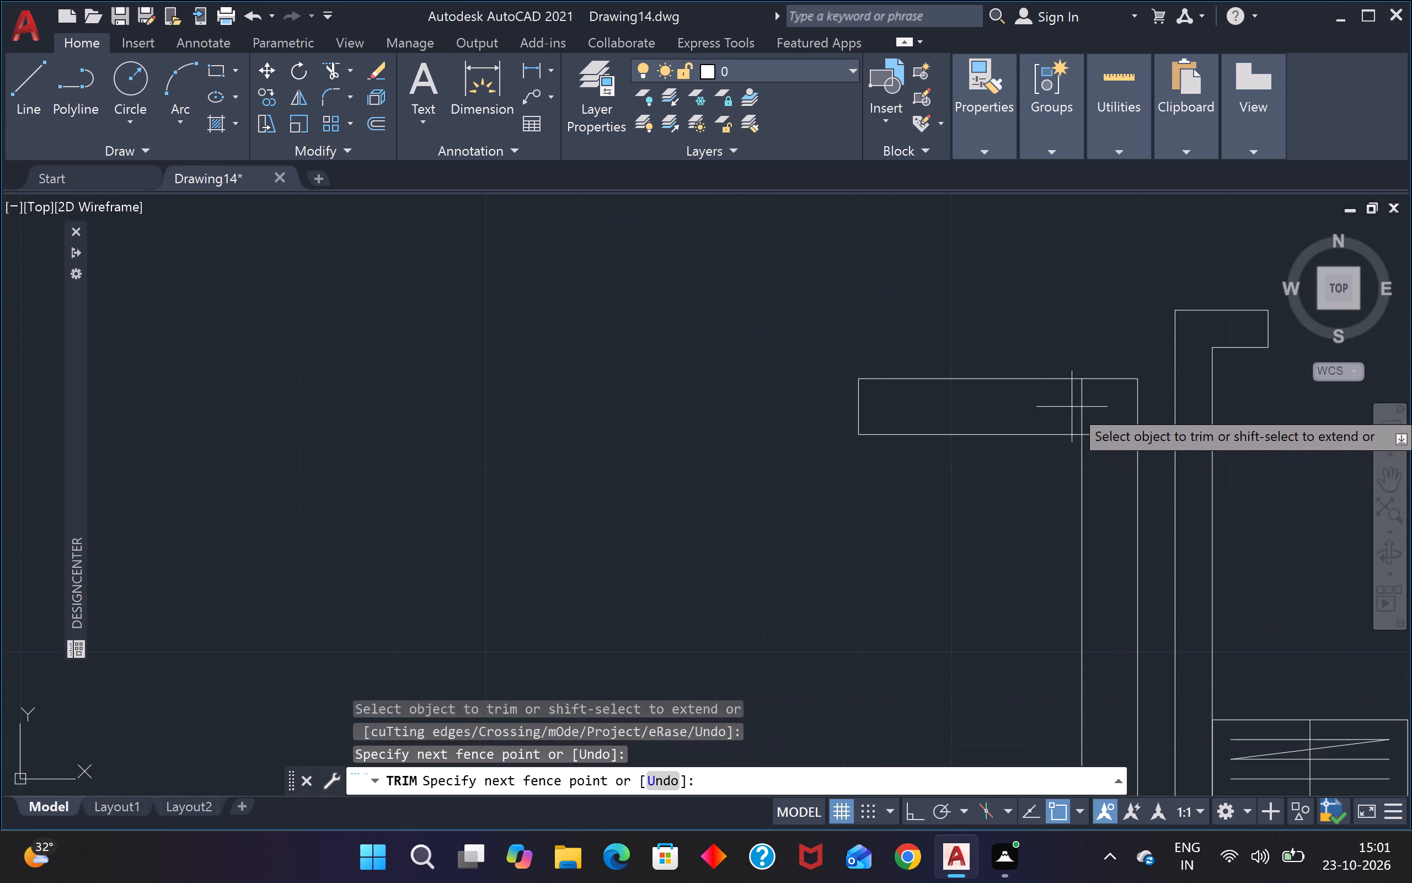
pyautogui.click(1118, 397)
pyautogui.click(1118, 408)
pyautogui.click(1119, 460)
pyautogui.scroll(-4, 1109, 458)
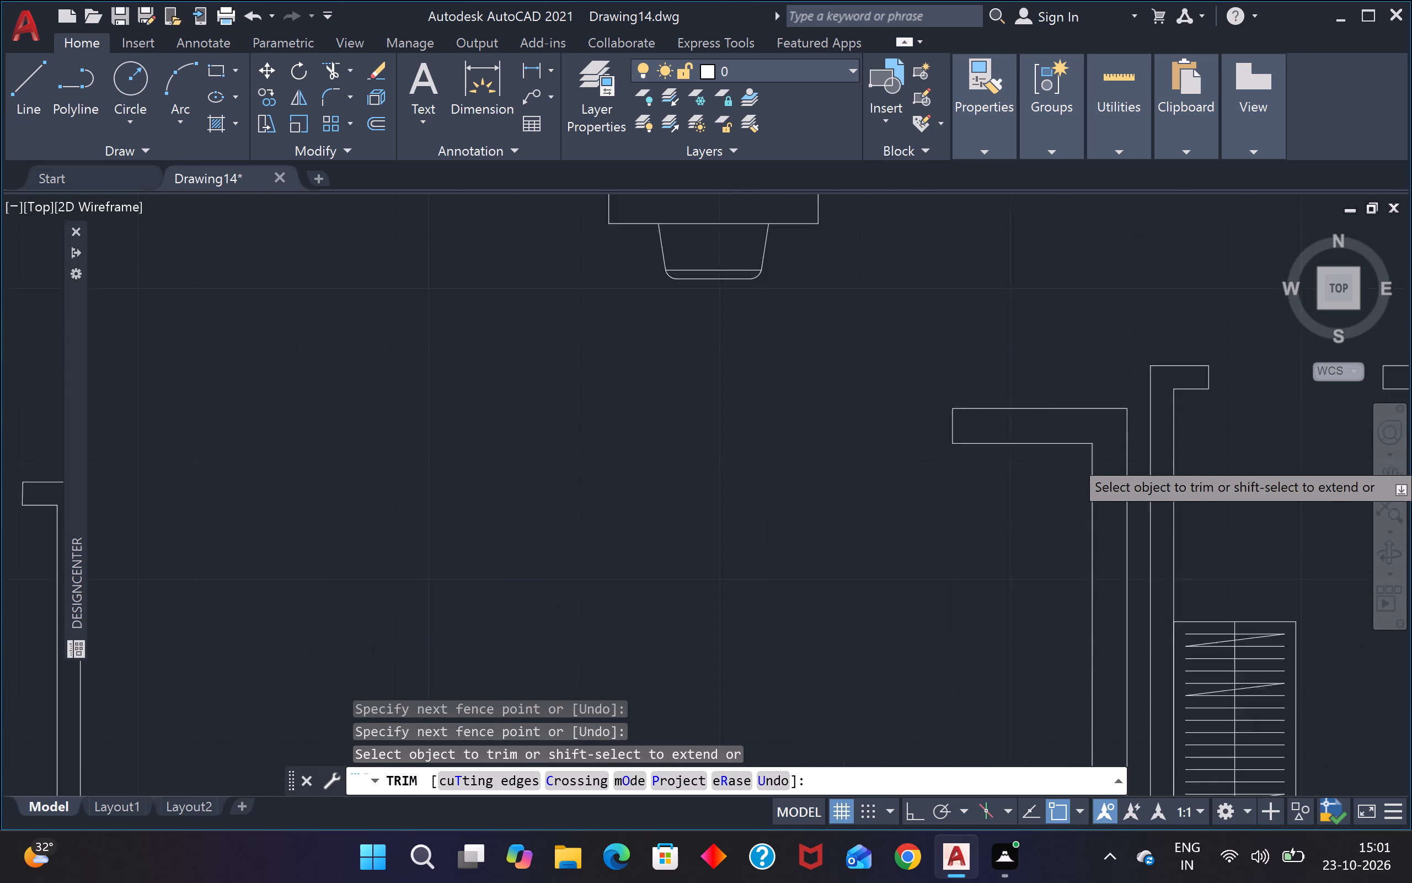
pyautogui.scroll(3, 1111, 595)
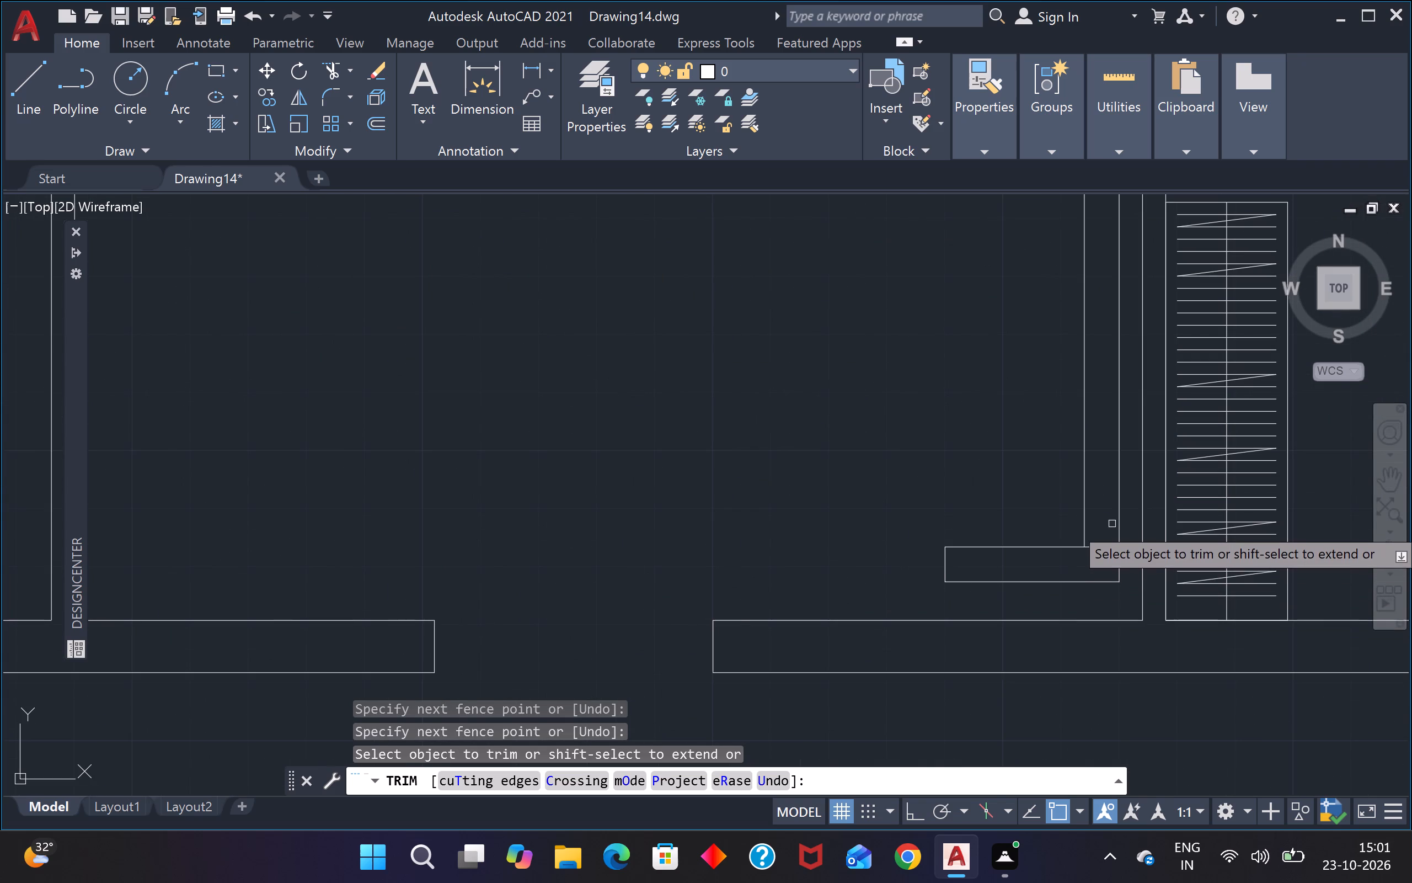
pyautogui.click(1110, 525)
pyautogui.click(1099, 573)
pyautogui.press('Escape')
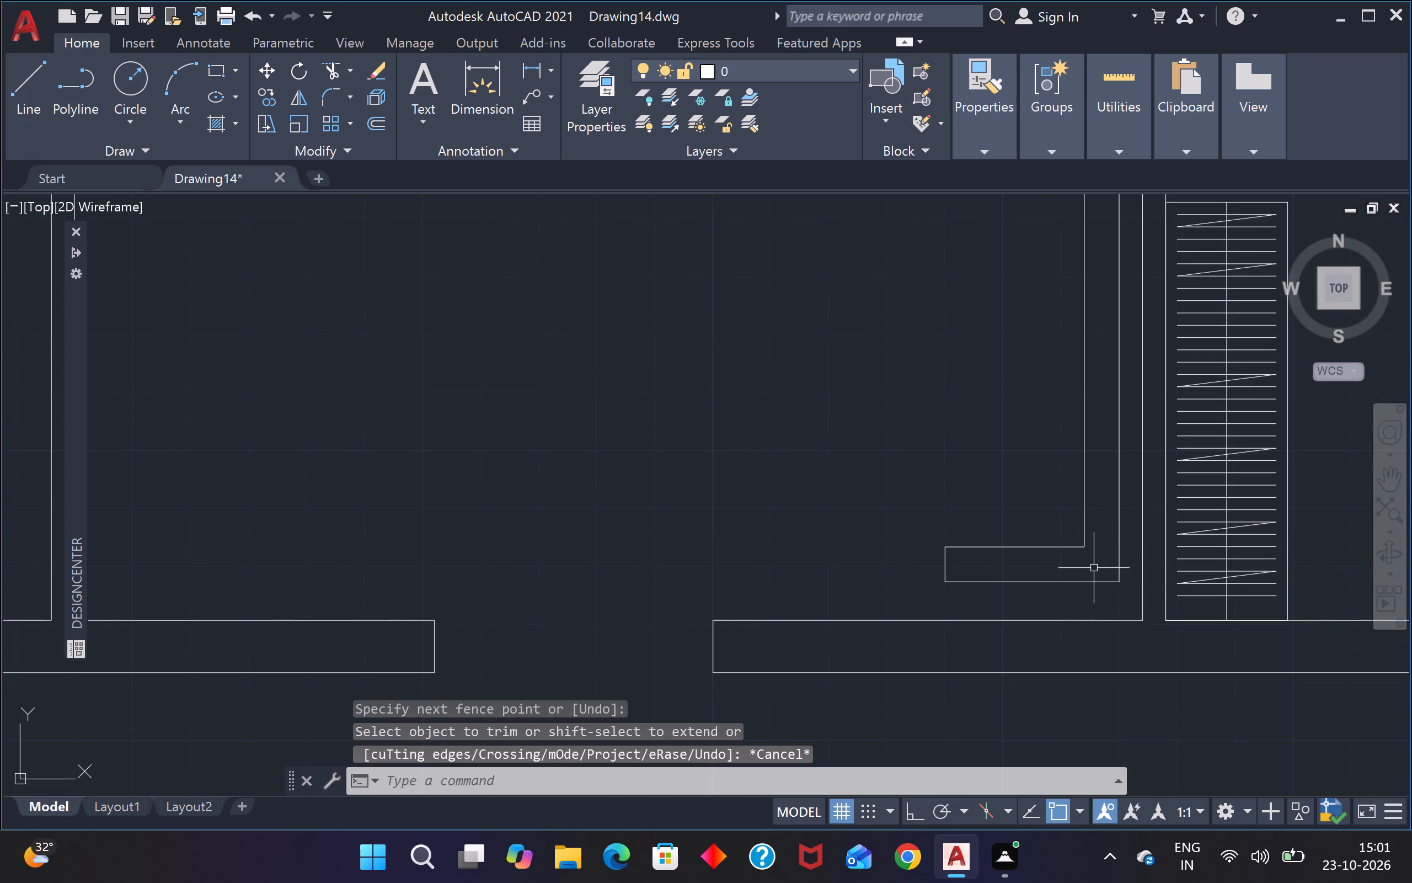
pyautogui.scroll(-2, 1092, 539)
pyautogui.press('Escape')
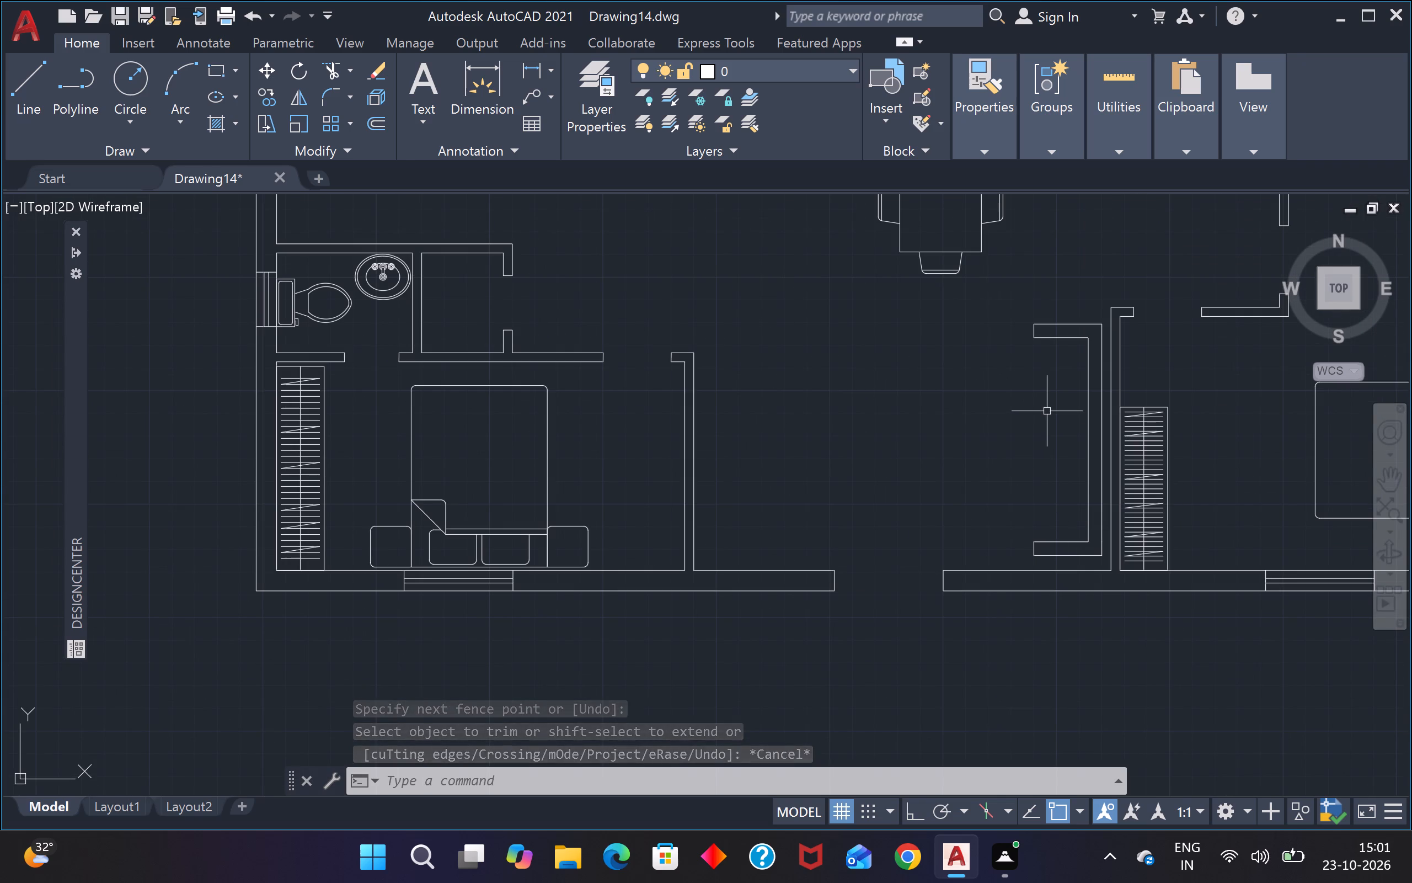
pyautogui.press('Escape')
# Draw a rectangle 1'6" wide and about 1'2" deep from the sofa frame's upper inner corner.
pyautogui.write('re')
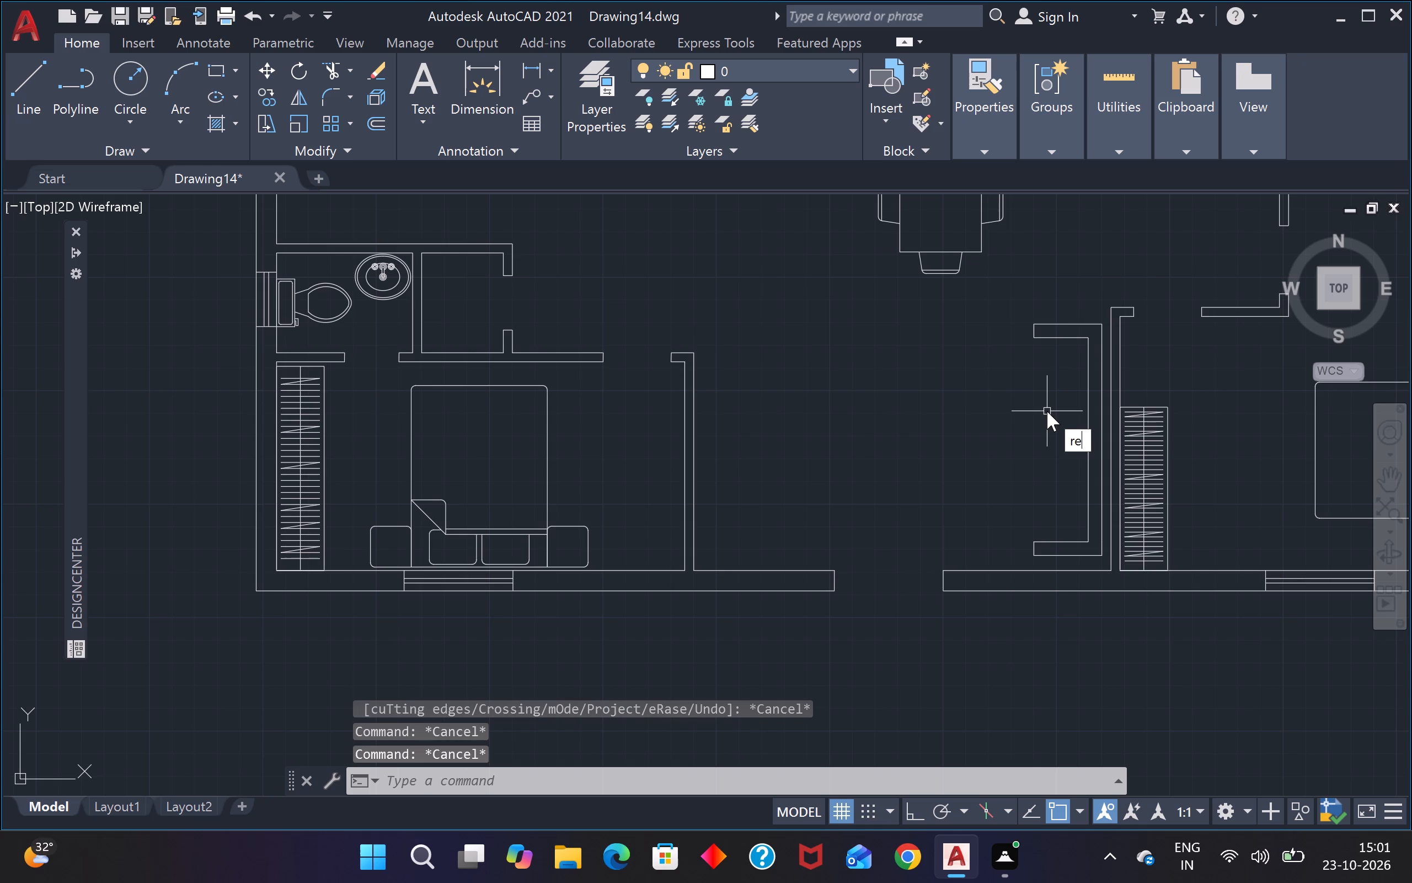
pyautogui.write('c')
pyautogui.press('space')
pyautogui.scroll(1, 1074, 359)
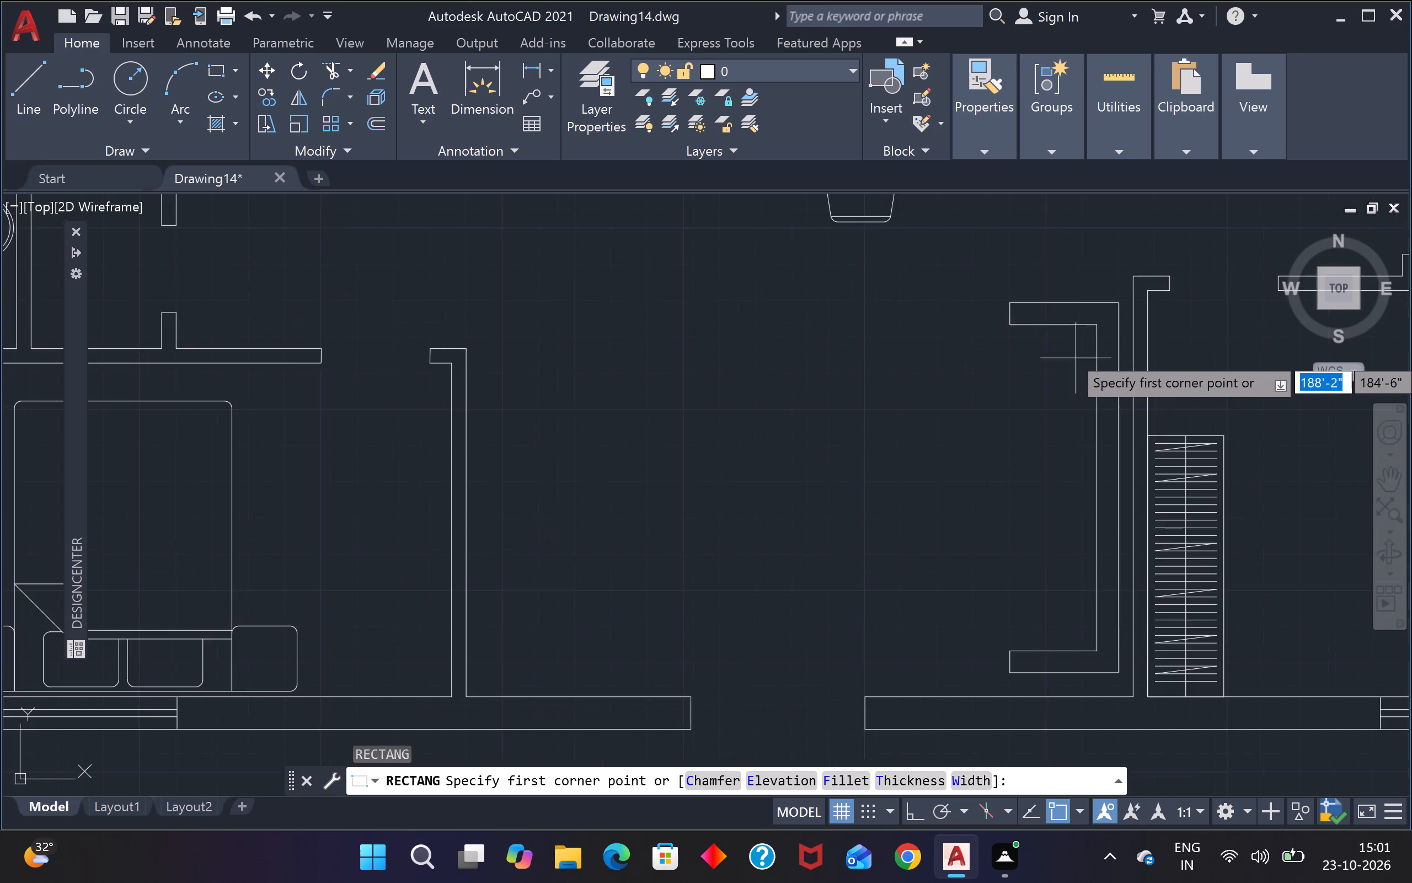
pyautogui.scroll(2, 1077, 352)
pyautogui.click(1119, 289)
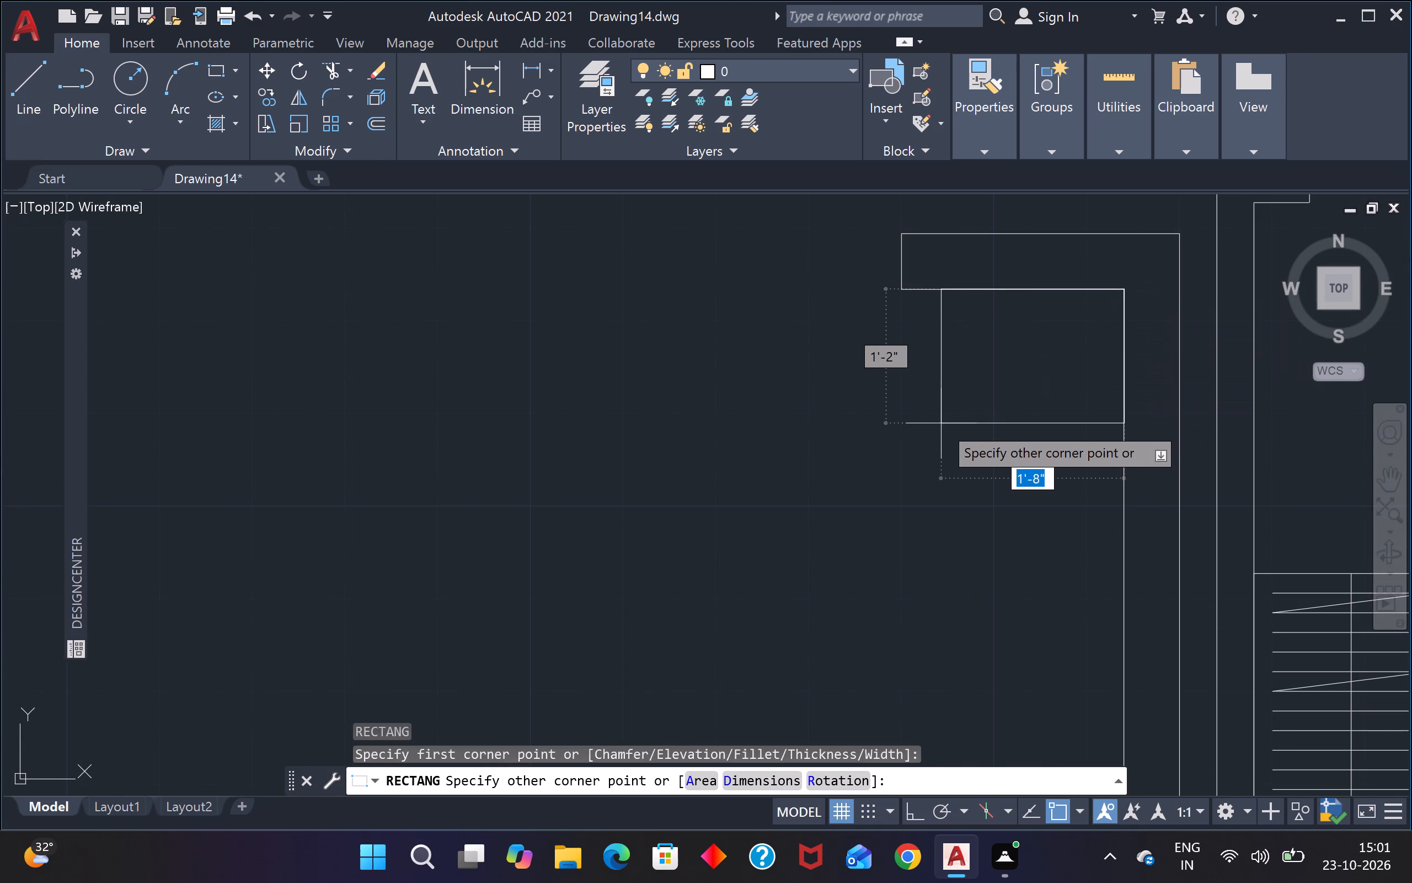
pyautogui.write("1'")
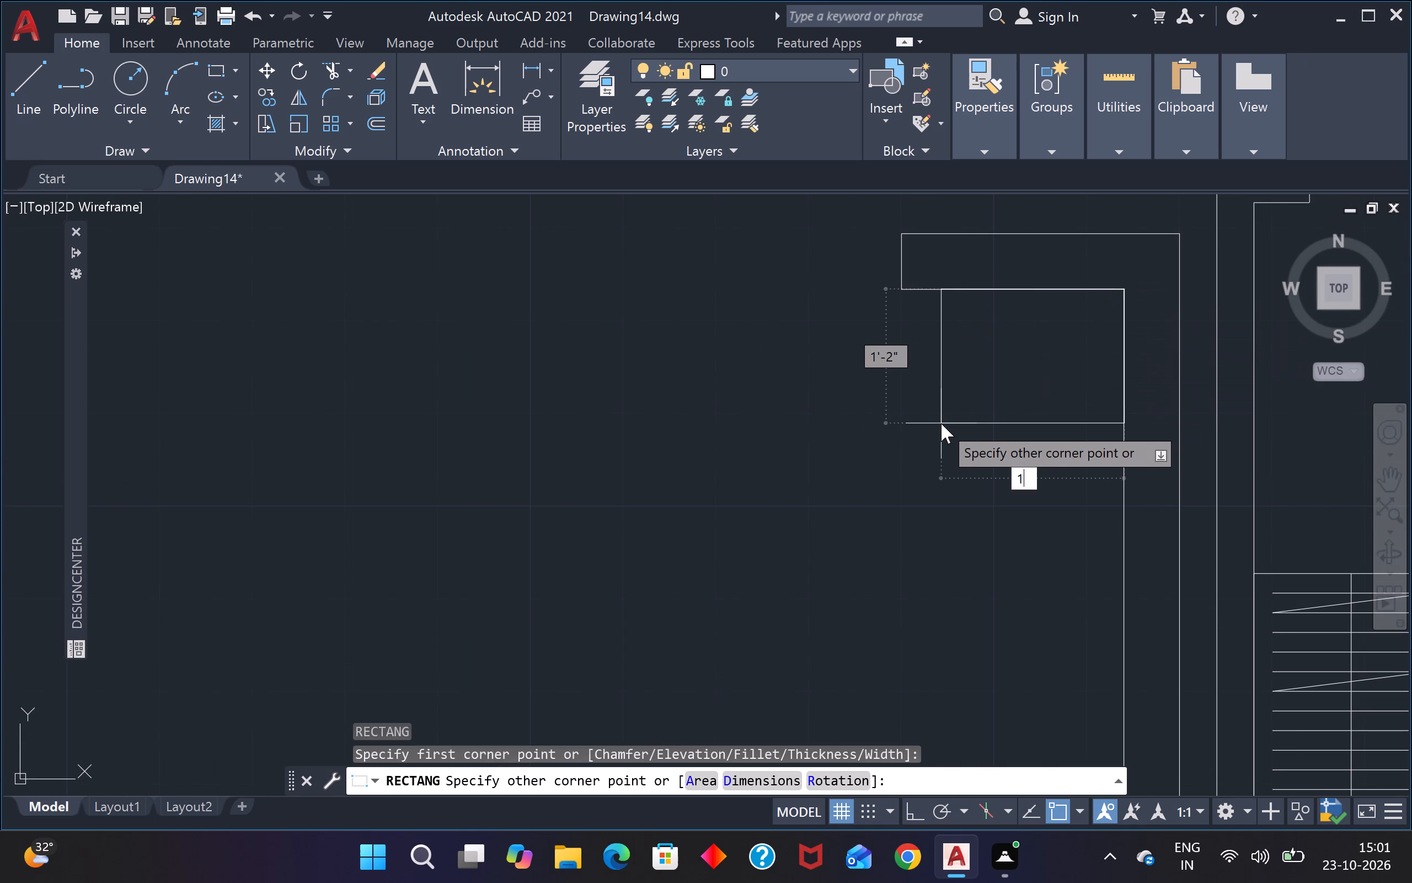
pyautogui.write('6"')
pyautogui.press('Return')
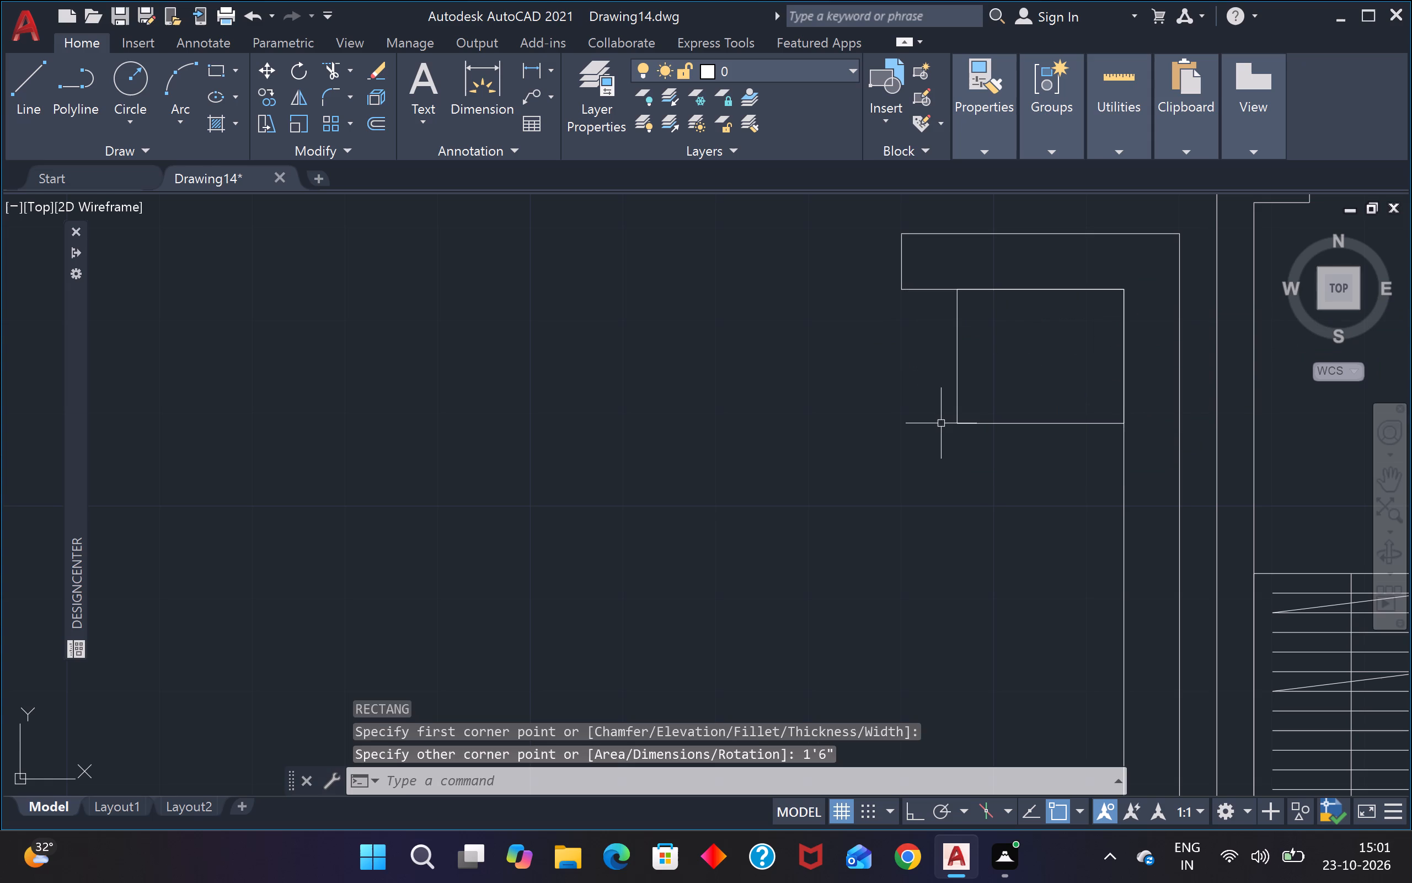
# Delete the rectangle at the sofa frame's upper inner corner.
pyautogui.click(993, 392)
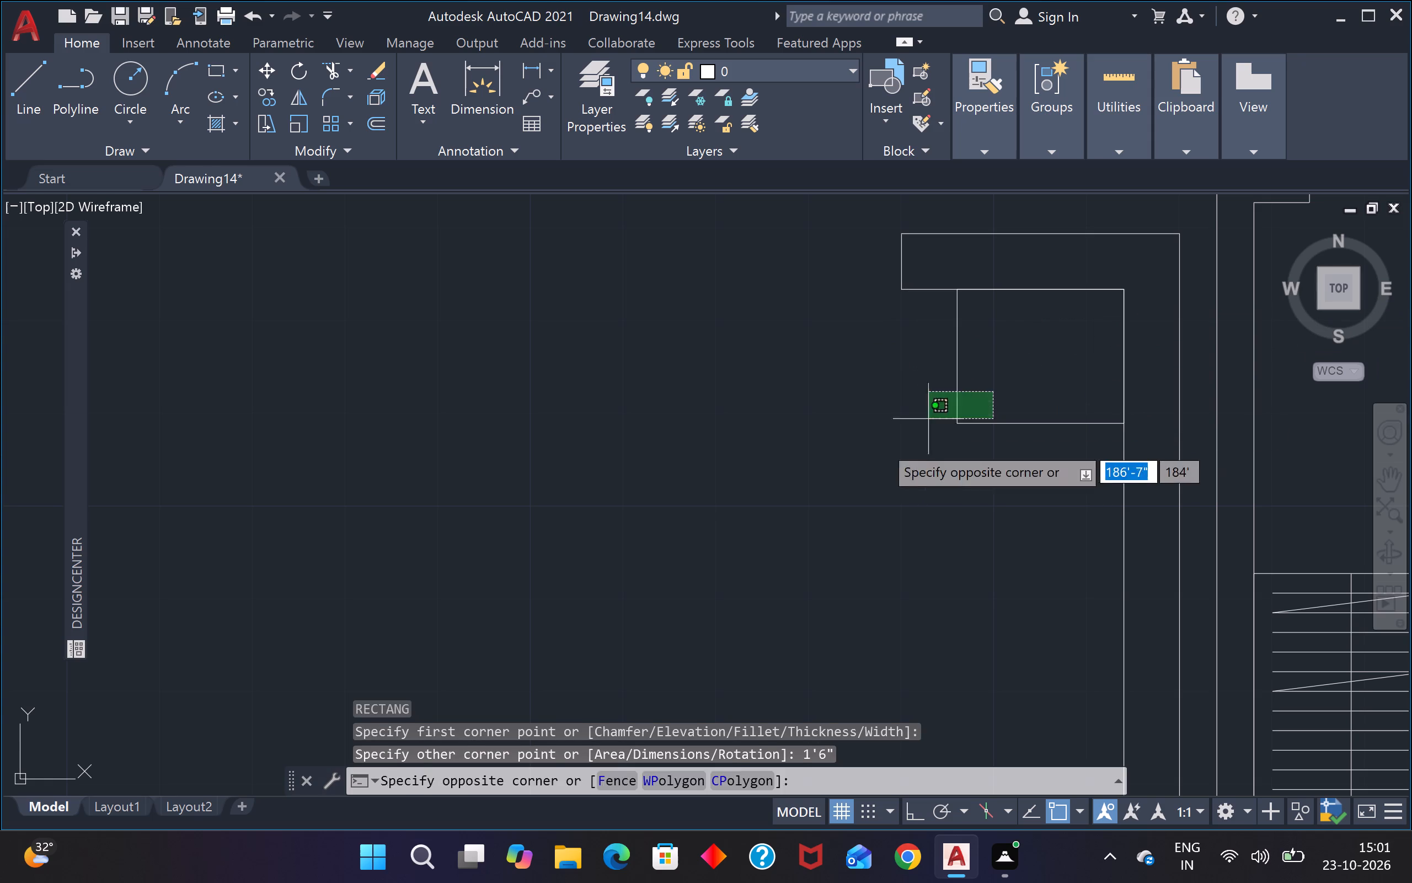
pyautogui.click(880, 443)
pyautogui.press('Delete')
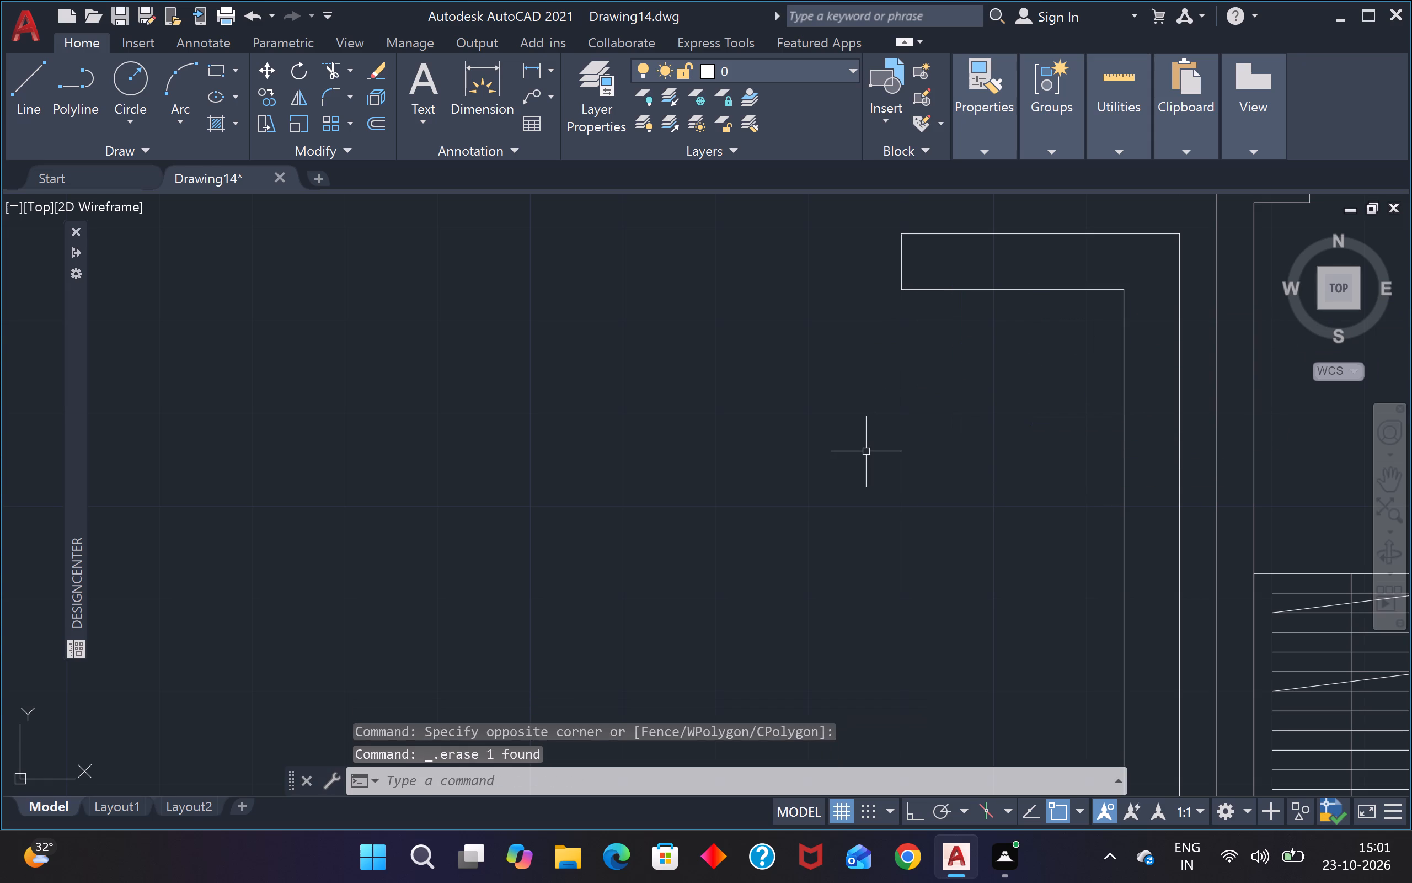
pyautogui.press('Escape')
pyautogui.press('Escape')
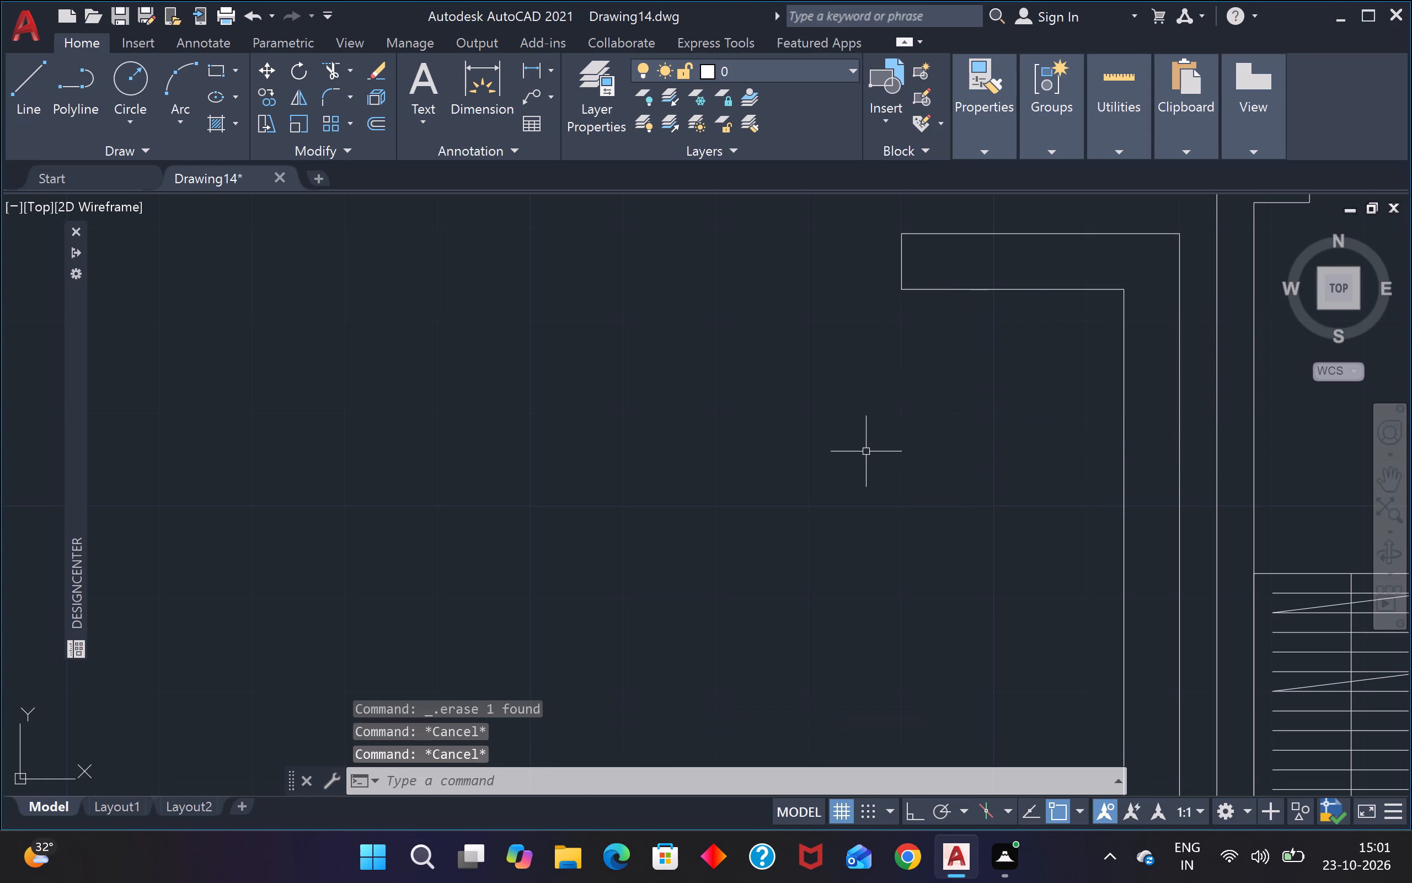
# Draw a 1'6" by 1'6" seat rectangle from the sofa frame's upper inner corner, extending left and down.
pyautogui.write('rec')
pyautogui.press('space')
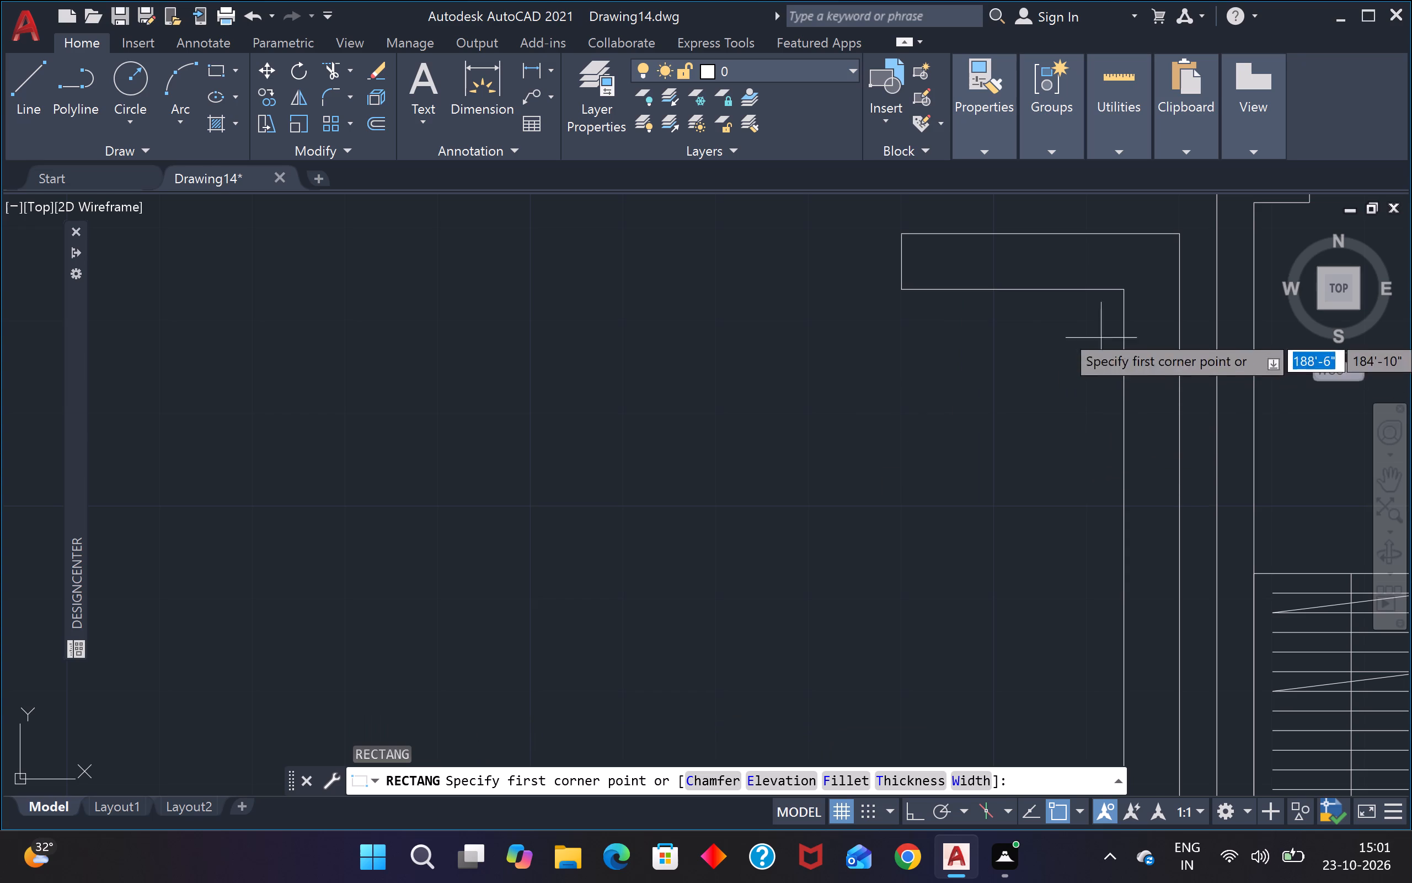
pyautogui.click(1121, 289)
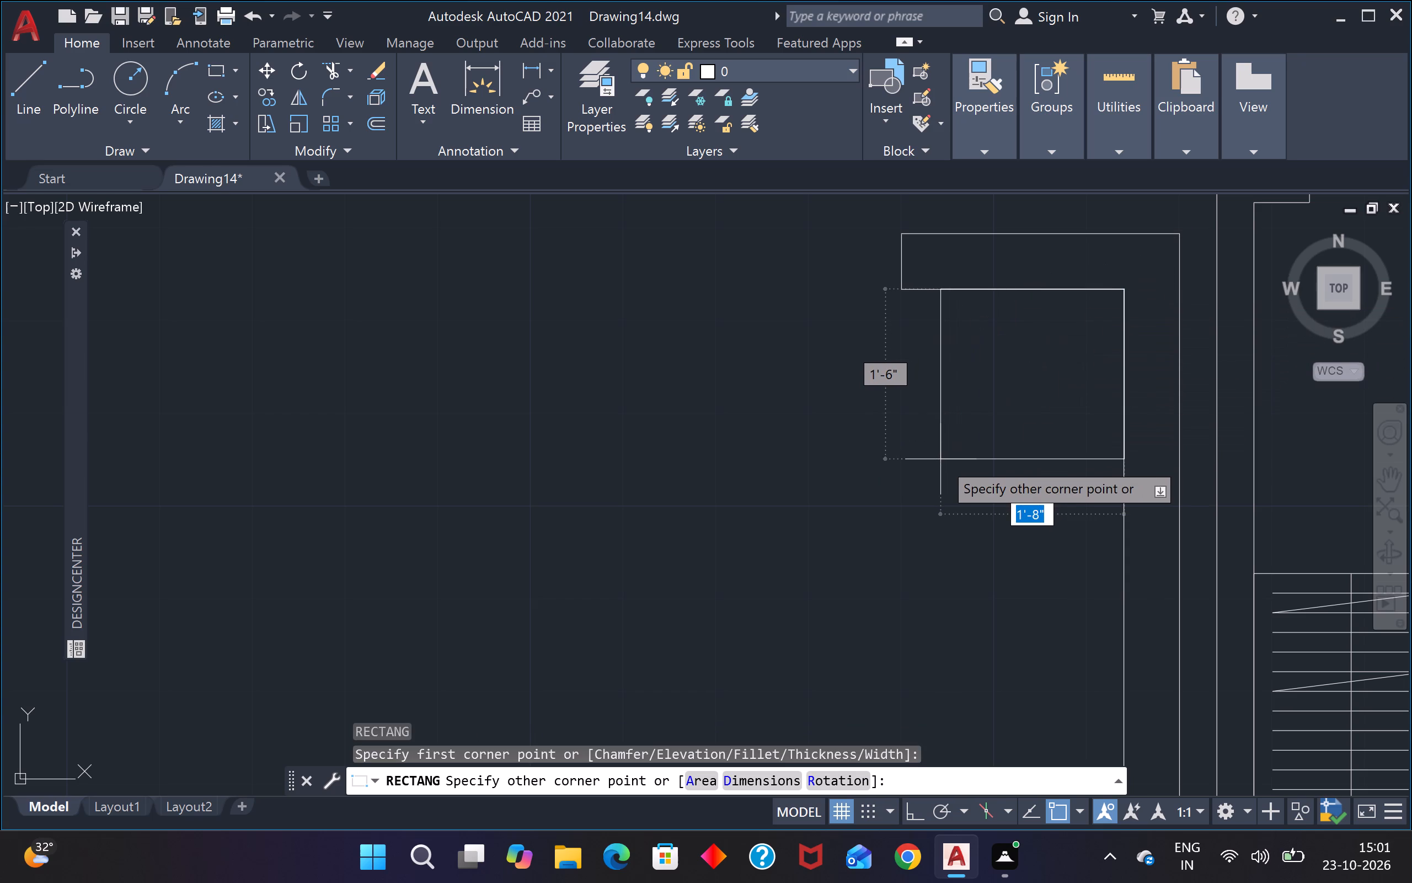
pyautogui.write("1'")
pyautogui.write('6"')
pyautogui.press('Tab')
pyautogui.write('1\'6"')
pyautogui.press('Return')
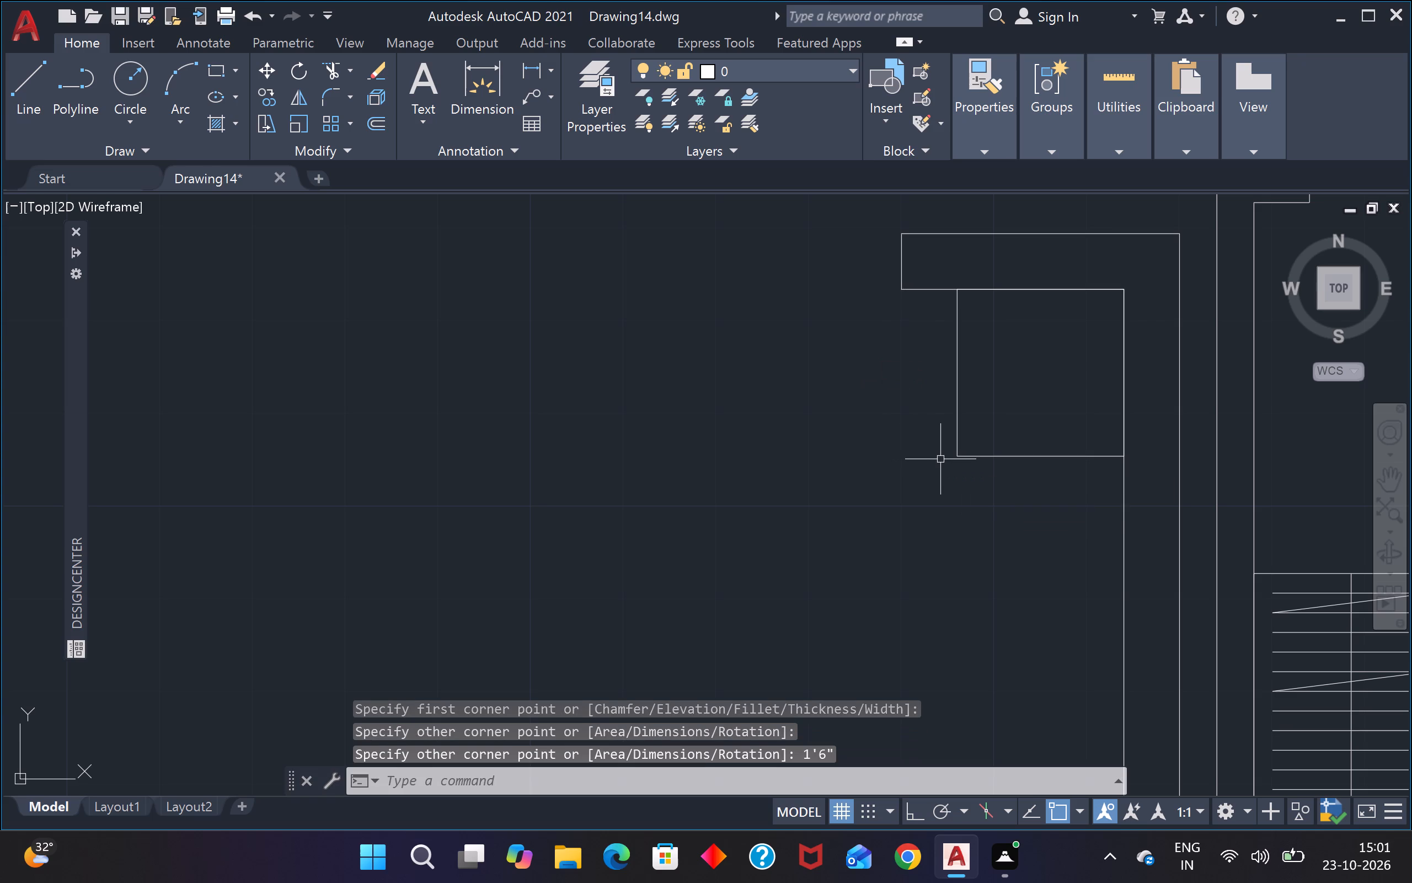
# Copy the 1'6" seat square four times downward, end to end along the backrest, filling the sofa with five seats.
pyautogui.click(970, 439)
pyautogui.click(952, 447)
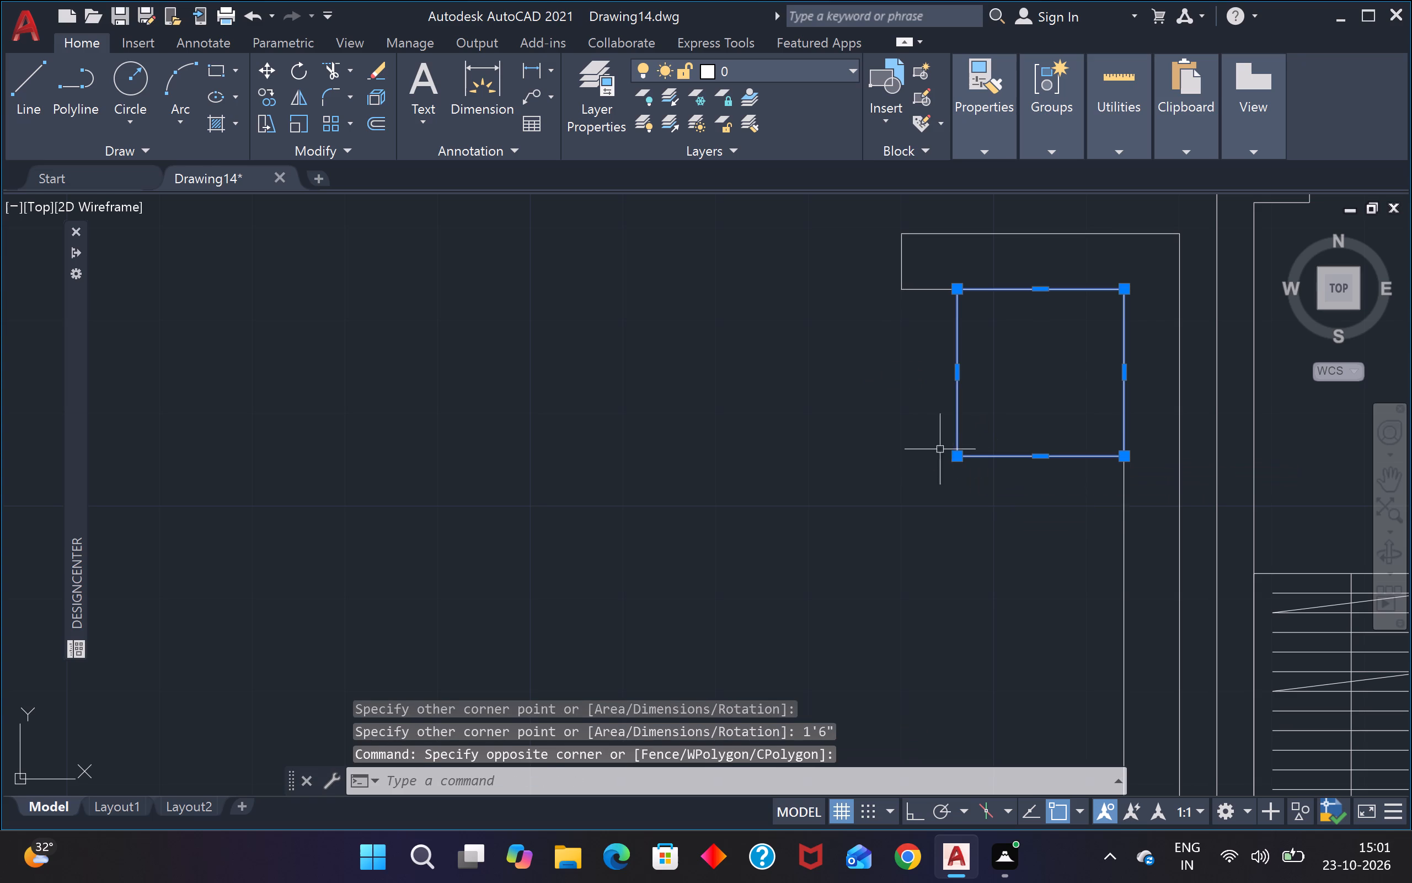
pyautogui.write('co')
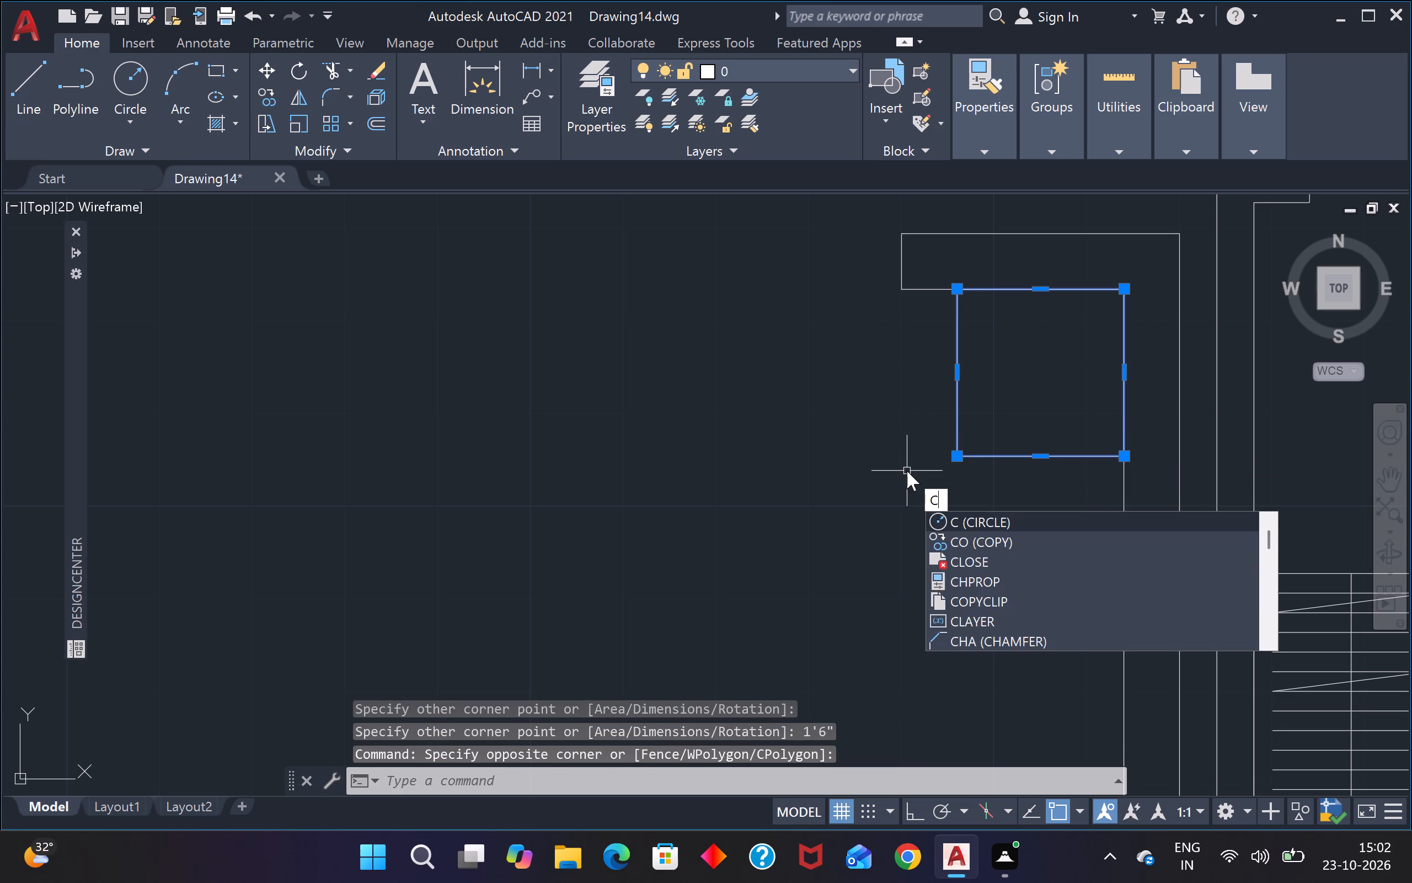
pyautogui.press('Return')
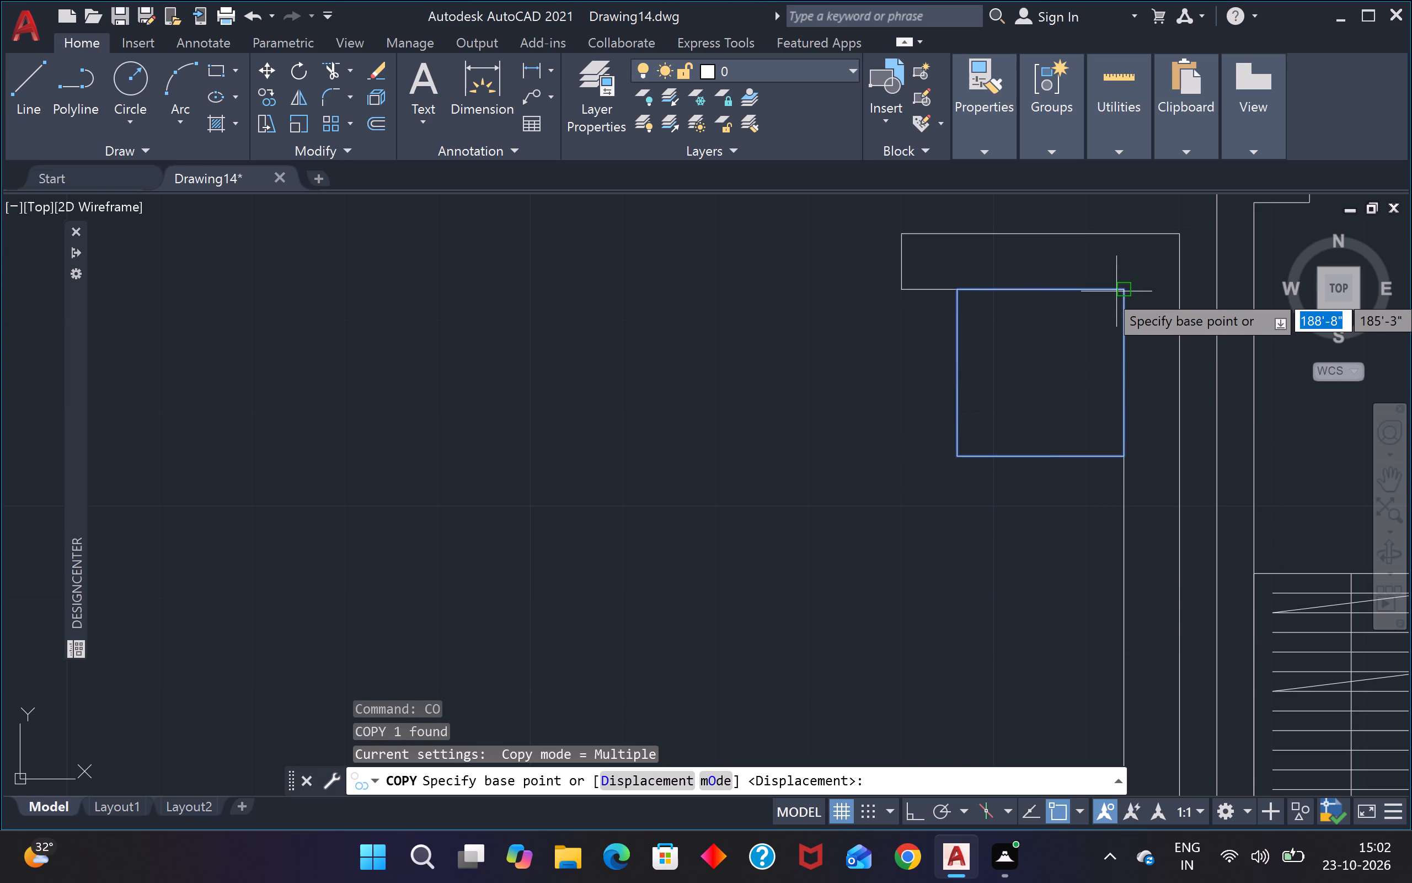
pyautogui.click(1124, 291)
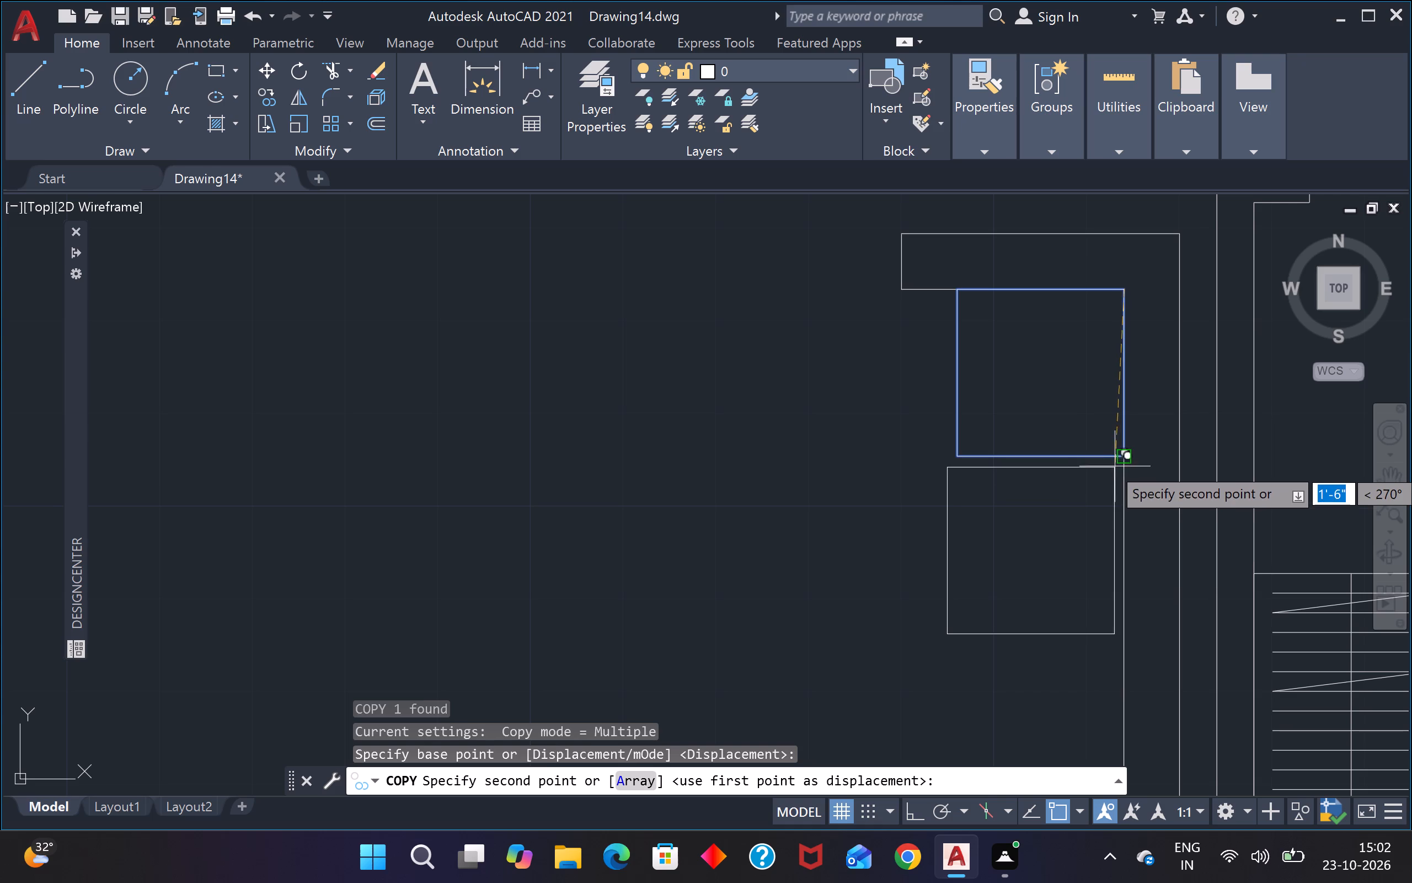
pyautogui.click(1122, 457)
pyautogui.scroll(-2, 1123, 458)
pyautogui.scroll(2, 1127, 515)
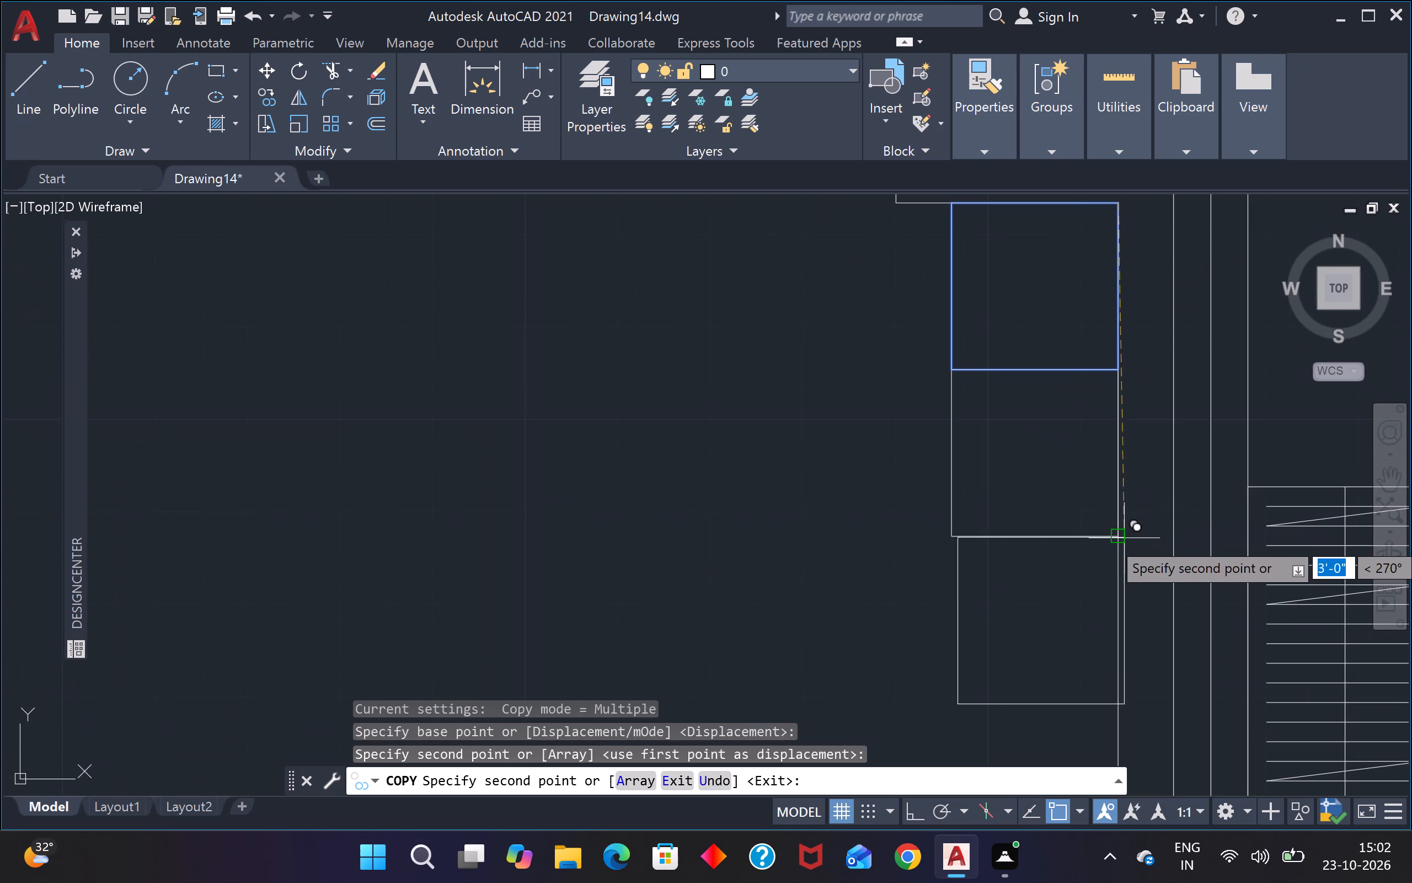
pyautogui.click(1122, 540)
pyautogui.scroll(-3, 1122, 540)
pyautogui.scroll(2, 1122, 601)
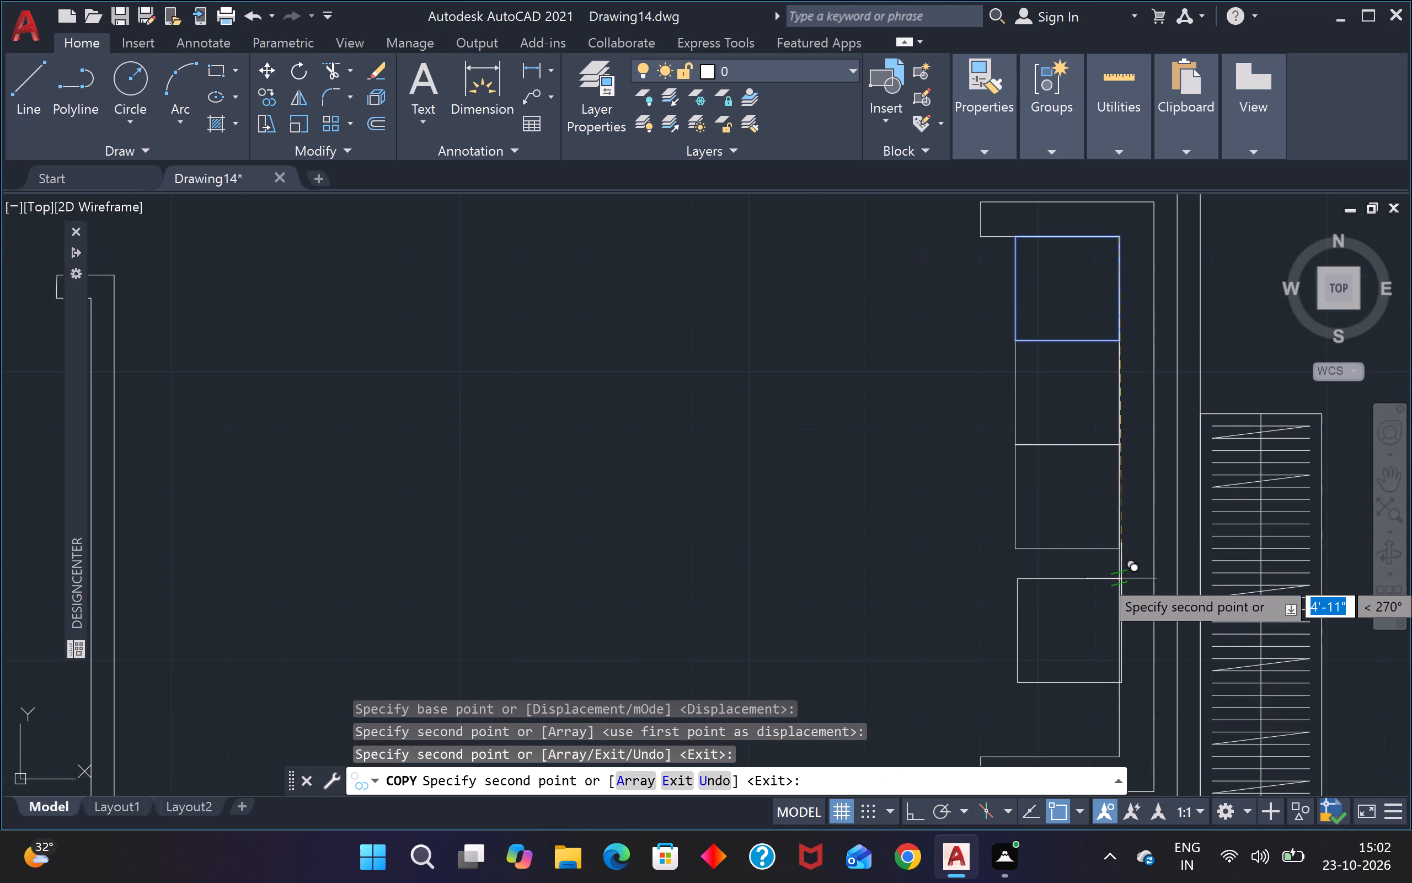
pyautogui.click(1116, 551)
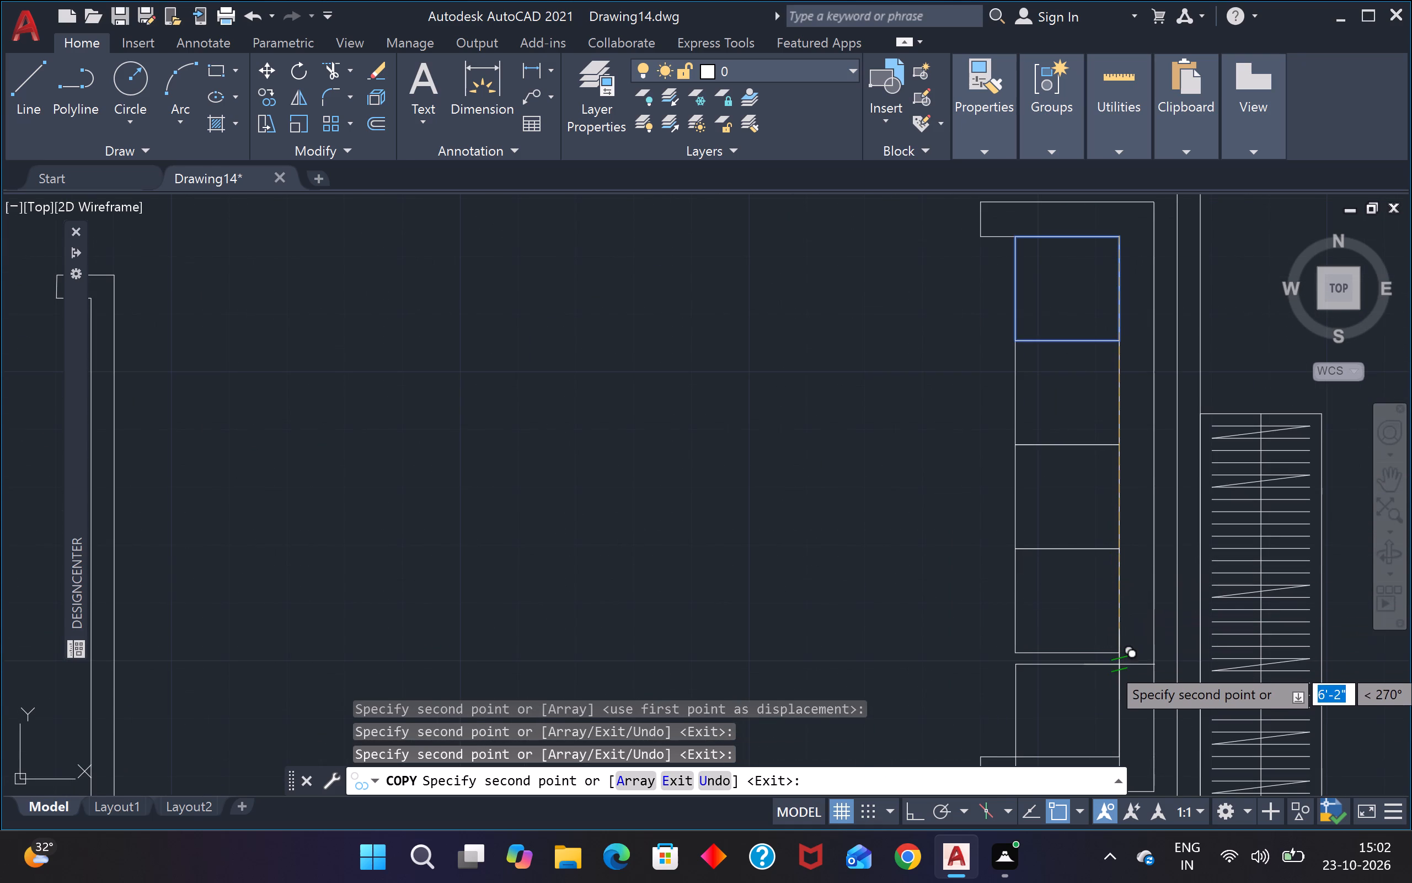
pyautogui.click(1119, 657)
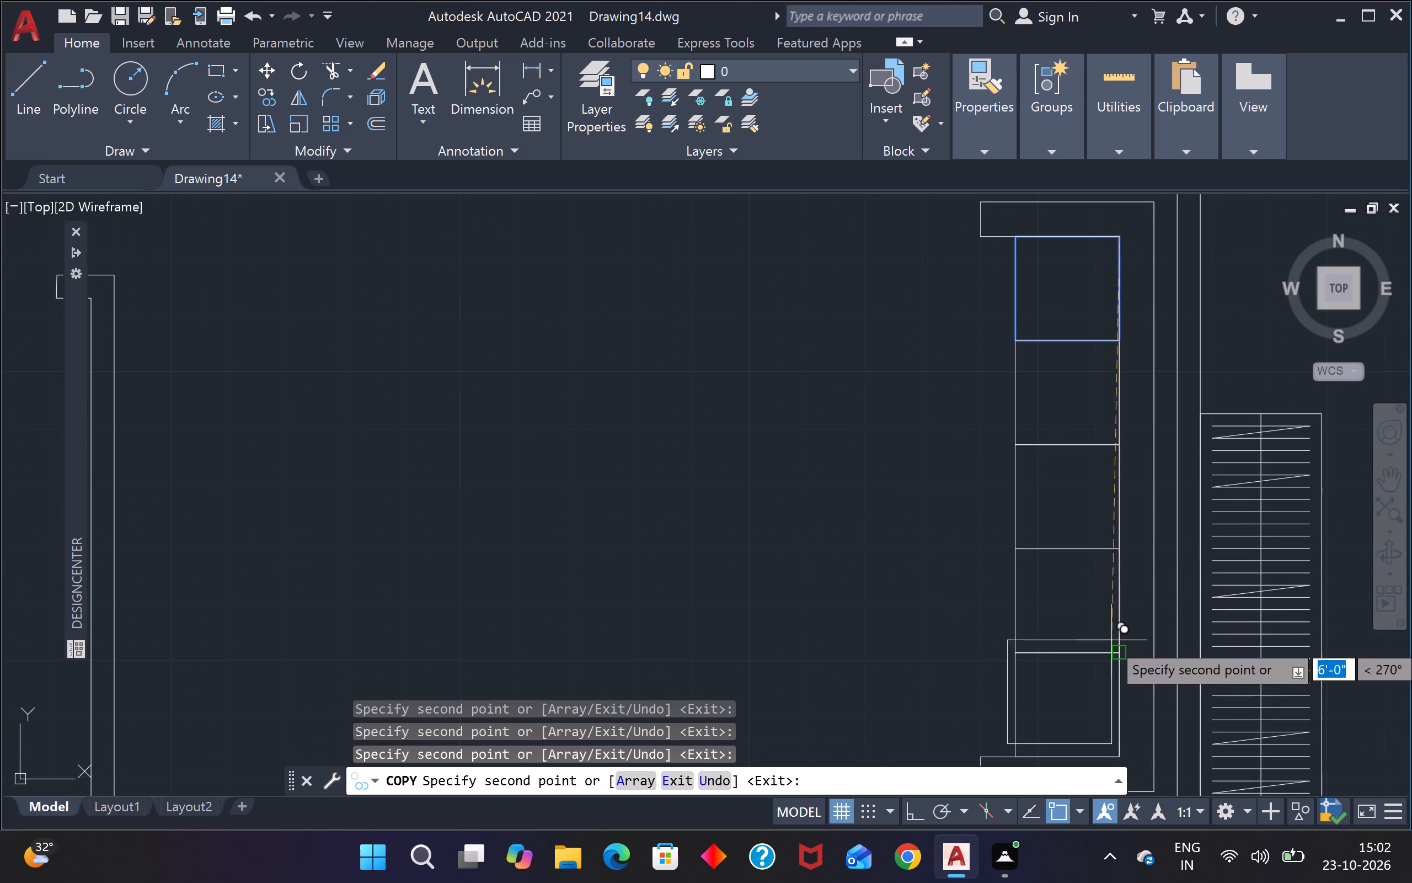
pyautogui.press('Escape')
# Fillet the outer front corners of the sofa's upper and lower arms with a 2" radius.
pyautogui.scroll(-2, 1088, 593)
pyautogui.write('f')
pyautogui.press('space')
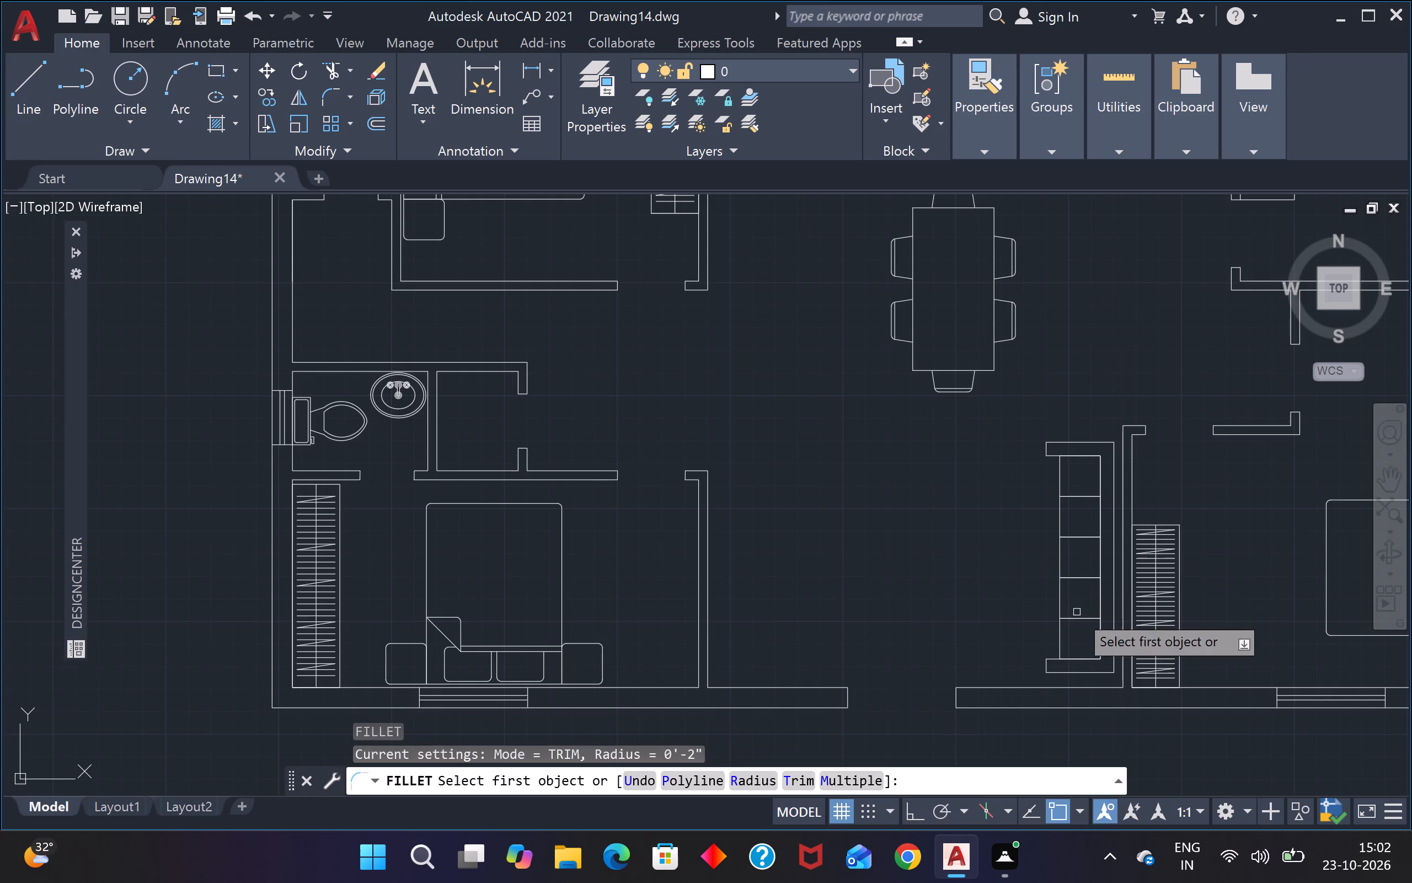
pyautogui.scroll(3, 1045, 449)
pyautogui.click(1065, 426)
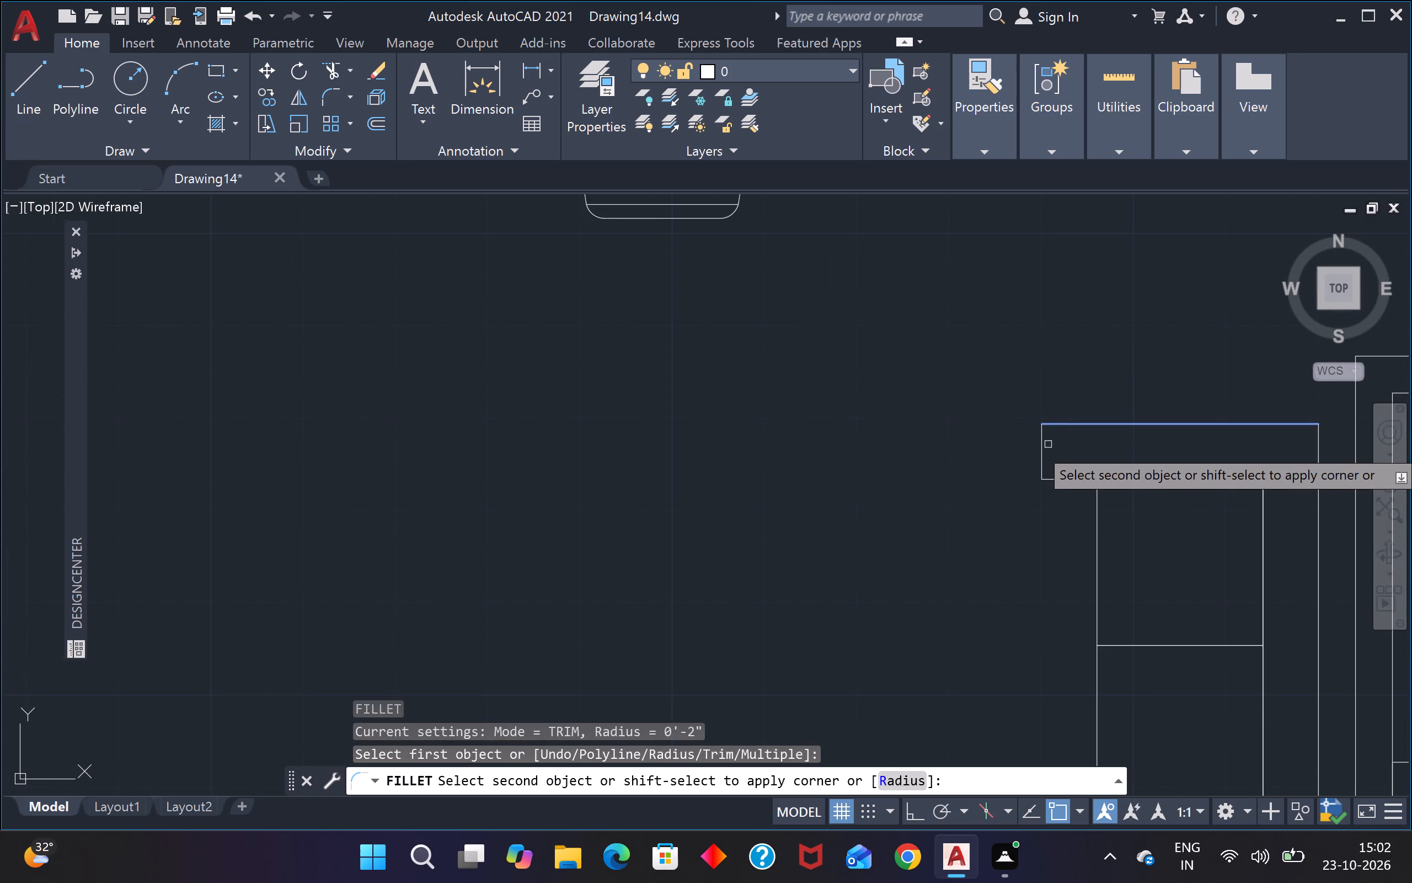
pyautogui.click(1043, 452)
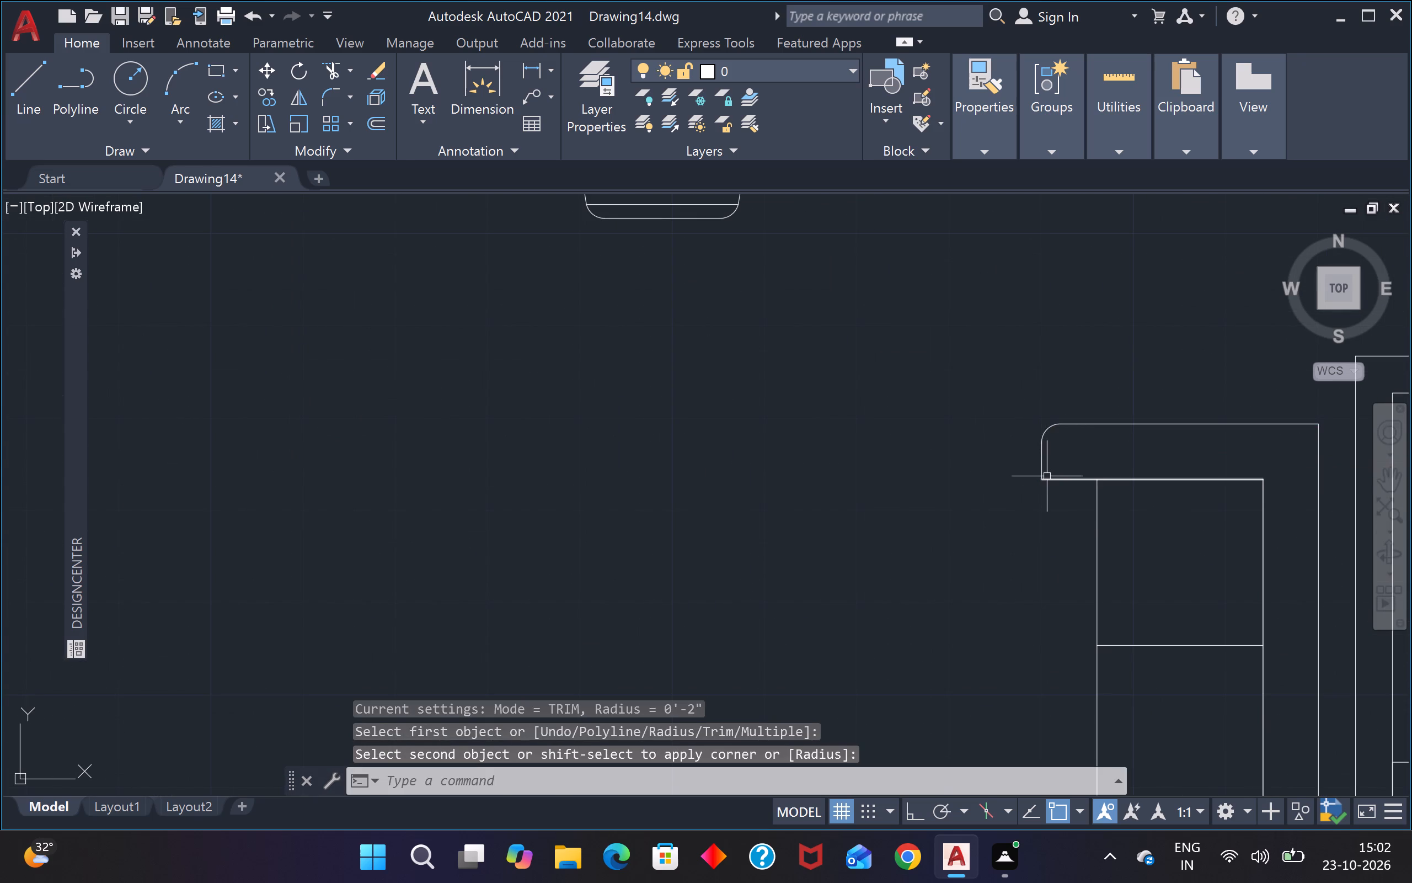
pyautogui.press('space')
pyautogui.scroll(-3, 1046, 490)
pyautogui.scroll(3, 1063, 743)
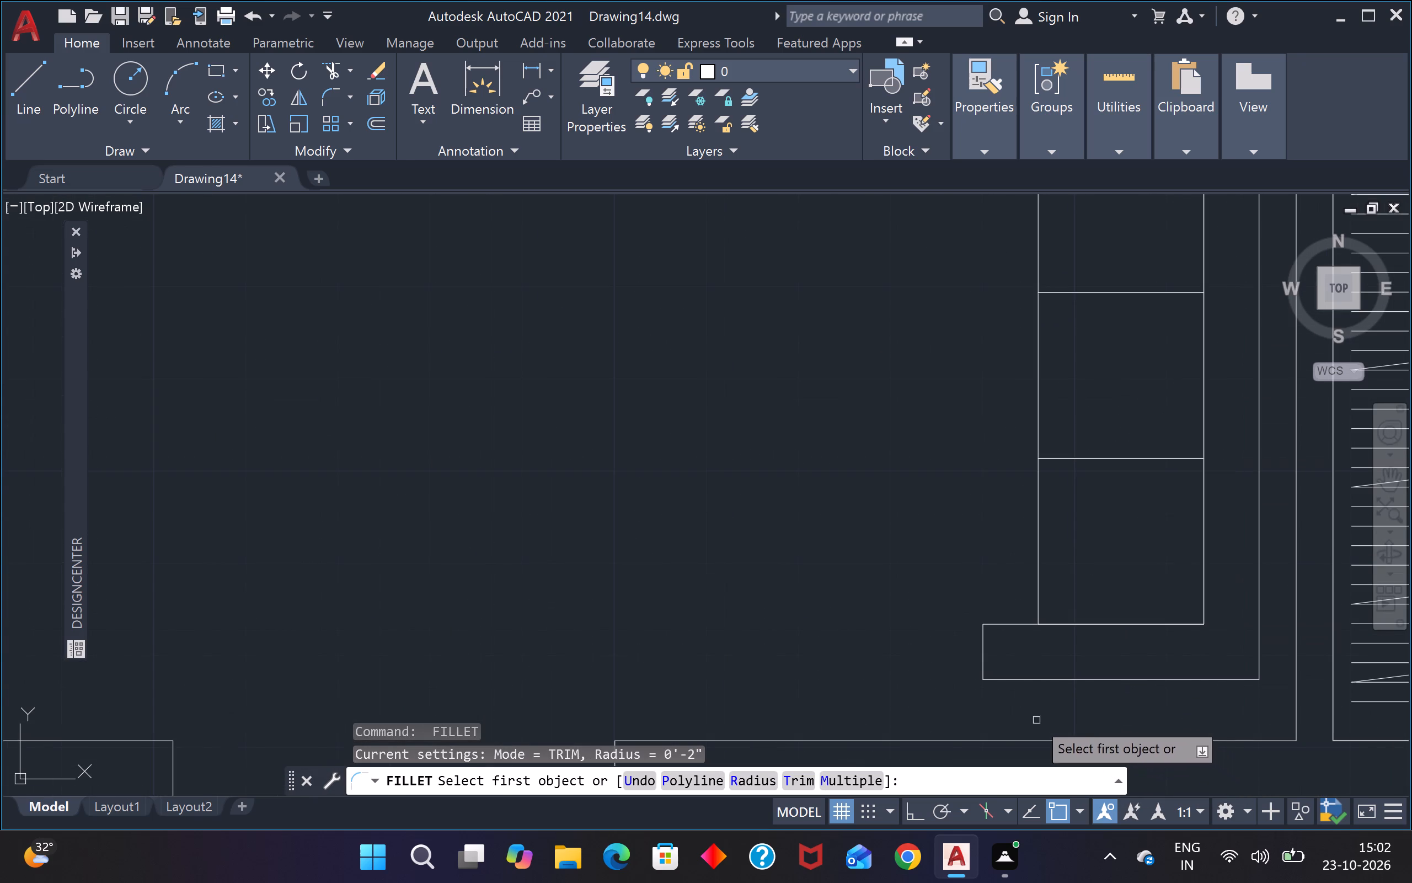
pyautogui.click(985, 657)
pyautogui.click(1020, 680)
pyautogui.scroll(-2, 1020, 680)
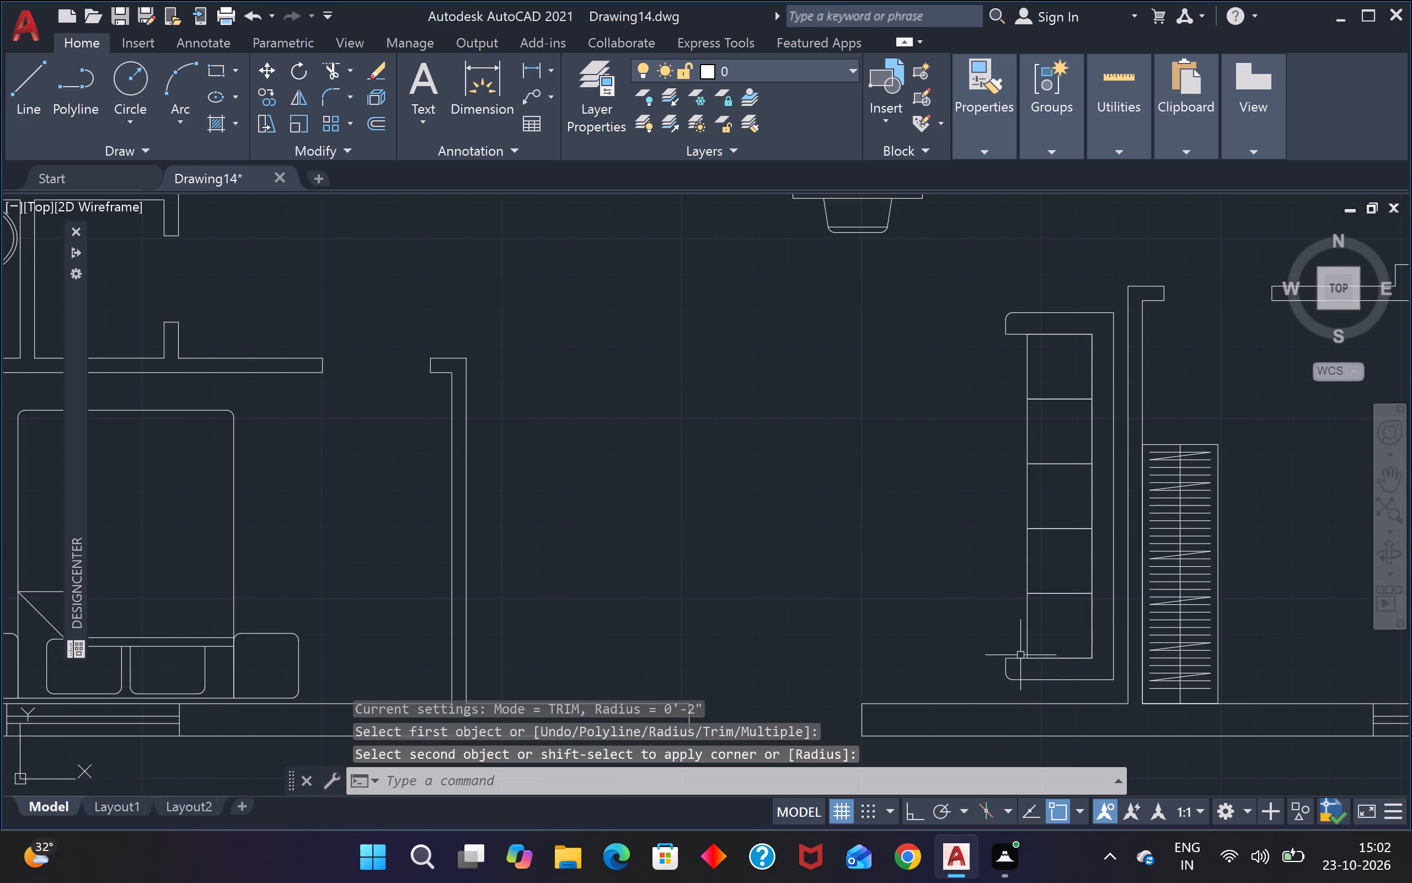
# Fillet the sofa frame's upper and lower back corners beside the wall with a 2" radius.
pyautogui.press('space')
pyautogui.scroll(2, 1099, 313)
pyautogui.click(1099, 312)
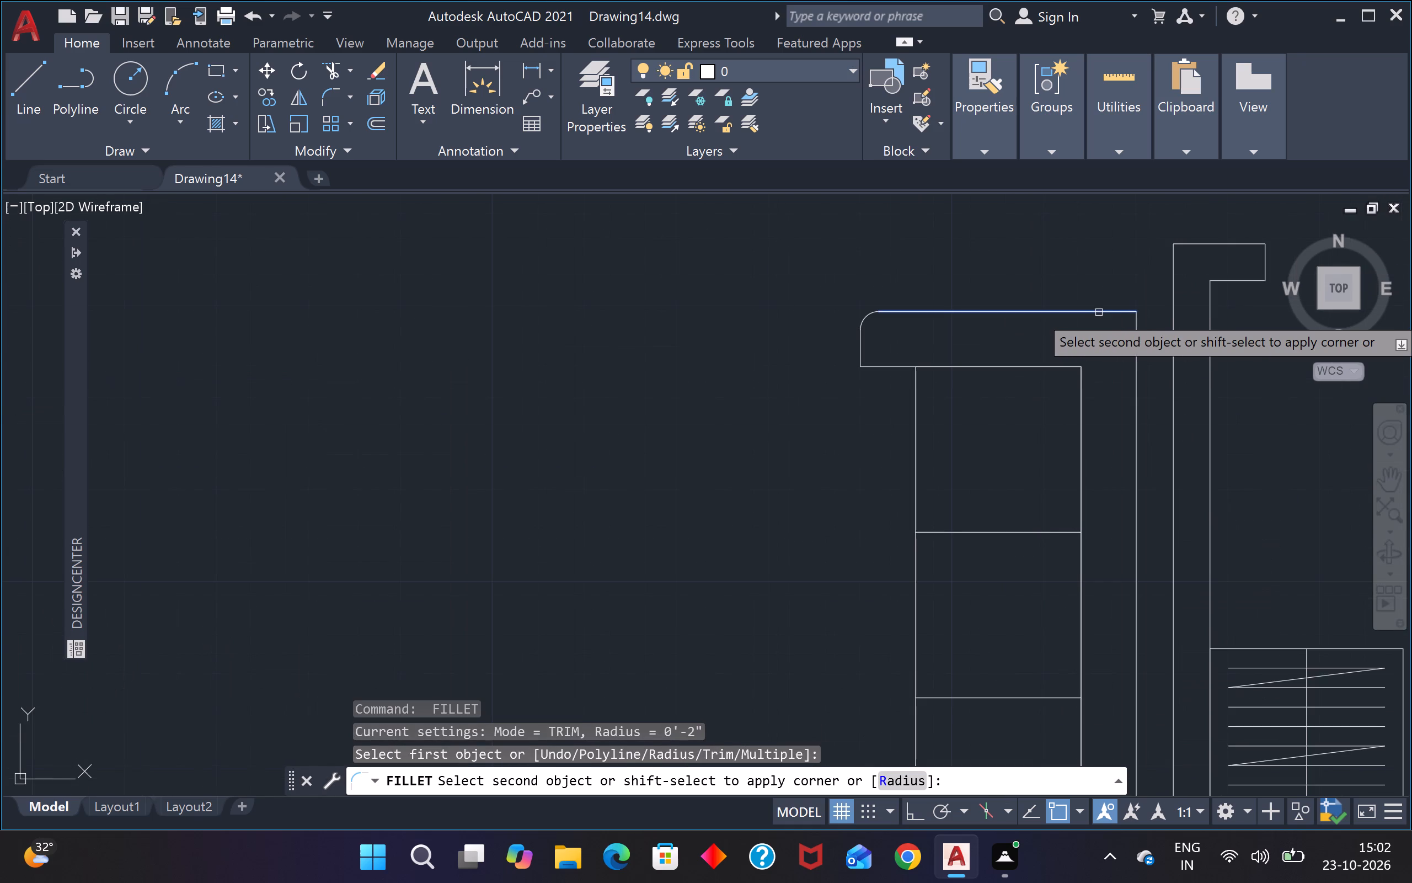
pyautogui.click(1134, 347)
pyautogui.scroll(-1, 1130, 348)
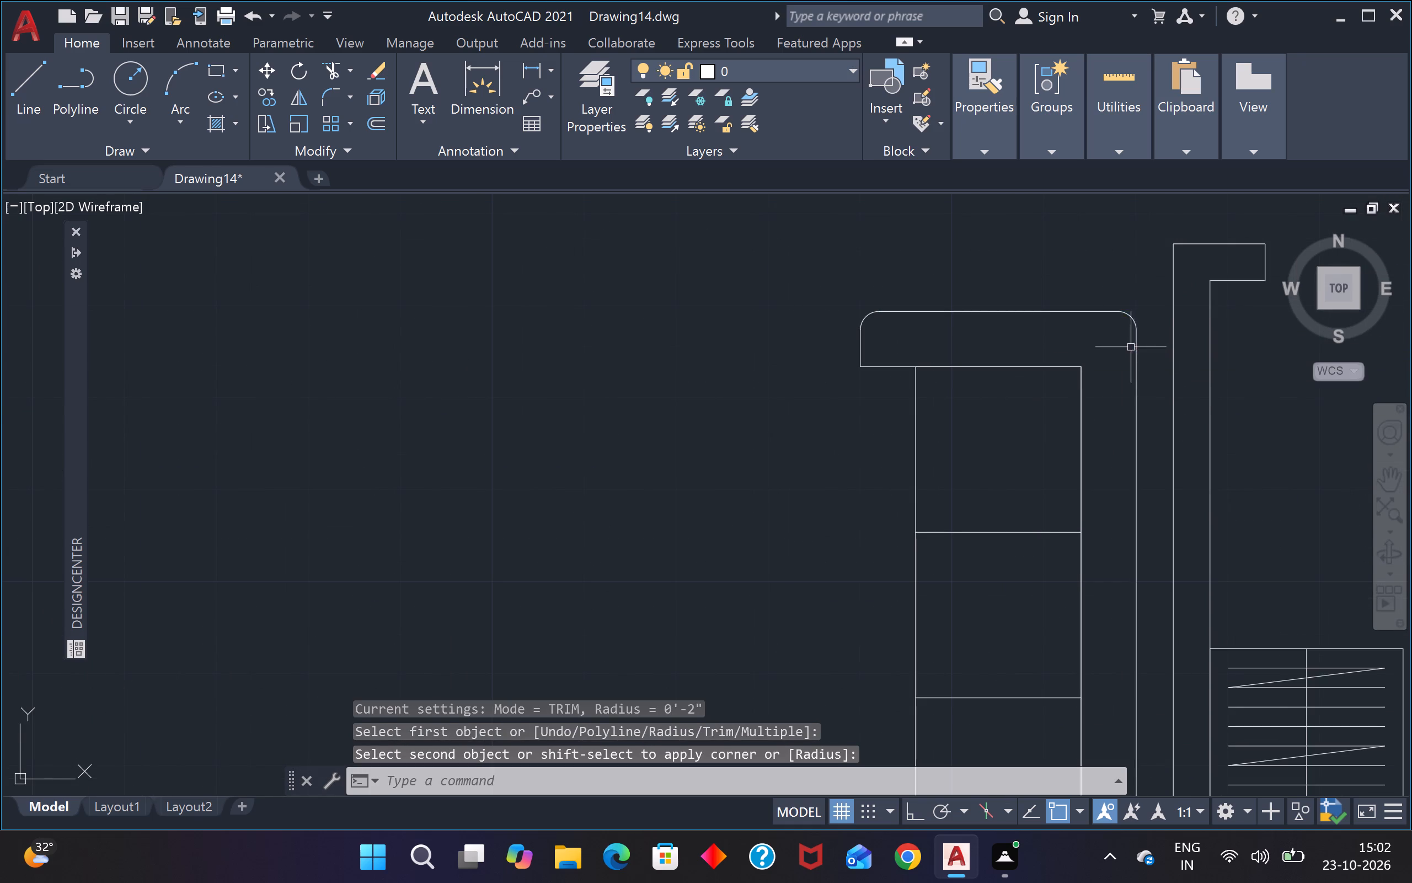
pyautogui.scroll(-2, 1129, 349)
pyautogui.scroll(2, 1119, 586)
pyautogui.press('space')
pyautogui.click(1143, 546)
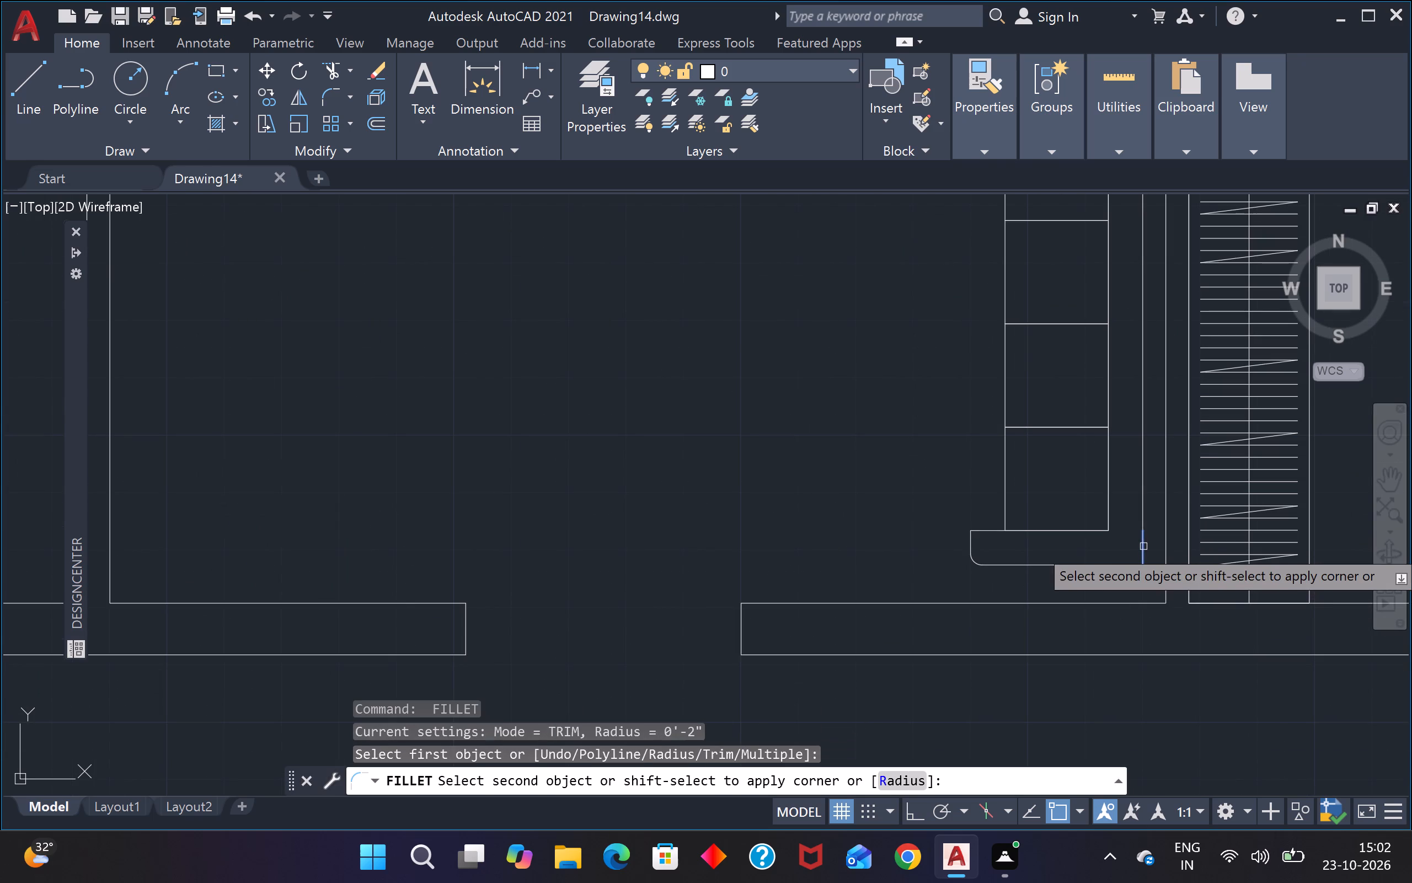
pyautogui.click(1107, 565)
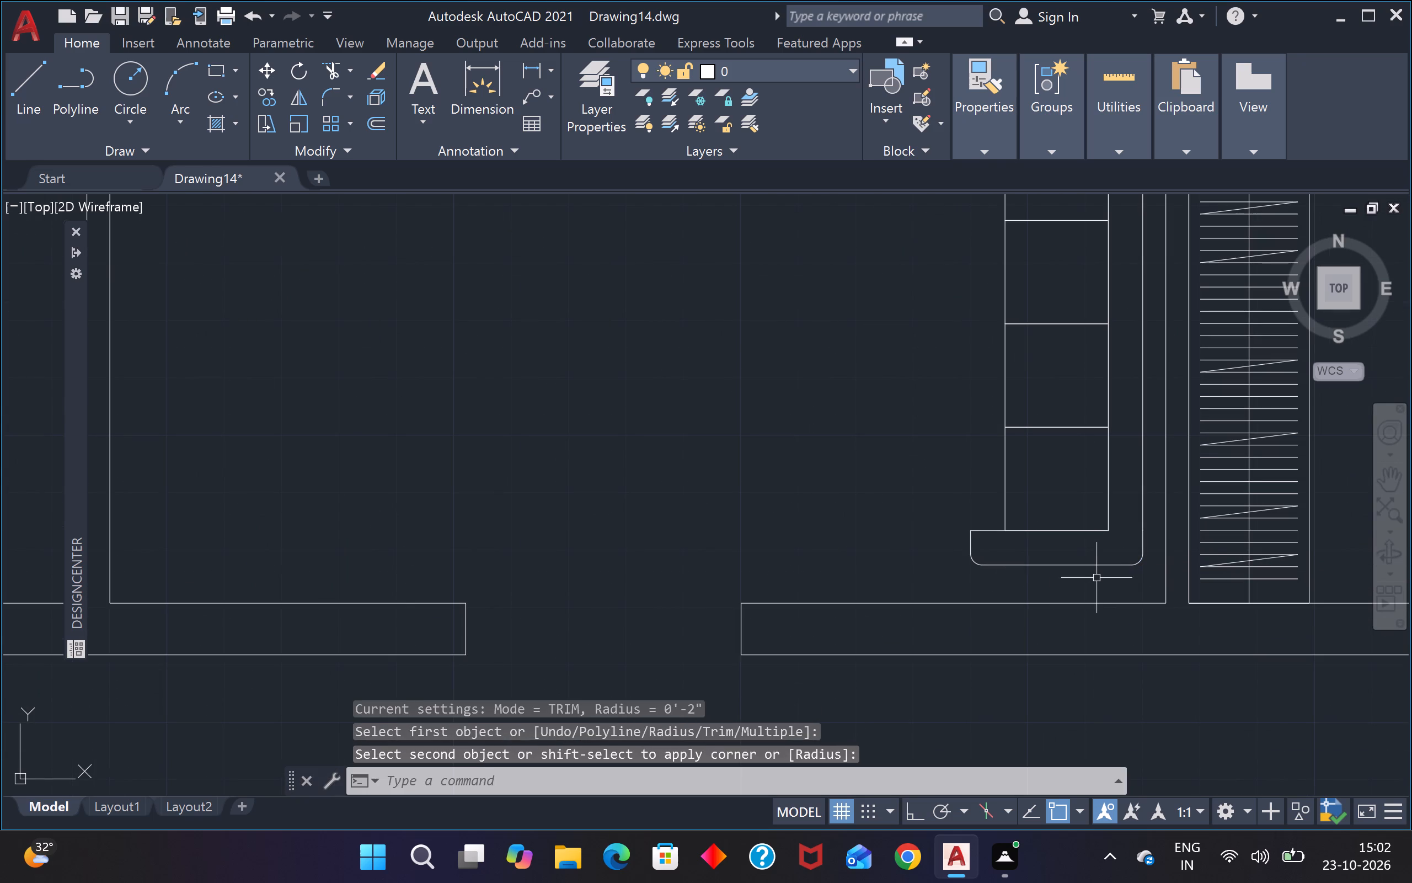
# Fillet the upper seat's front edge with the lowest seat's bottom edge at a 2" radius, rounding the row's lower front corner.
pyautogui.scroll(-3, 1025, 477)
pyautogui.scroll(1, 1013, 404)
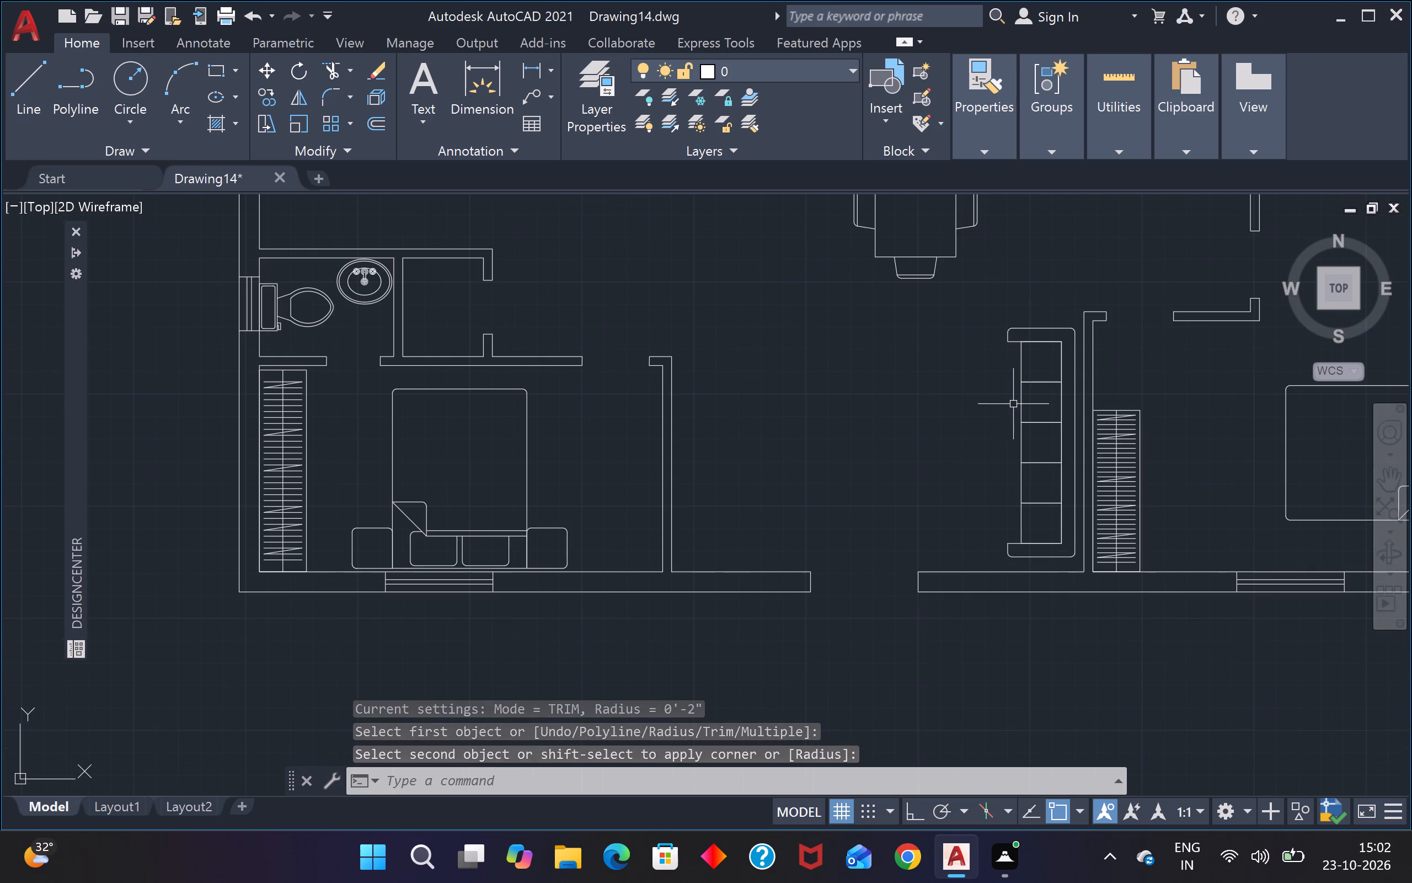
pyautogui.press('f')
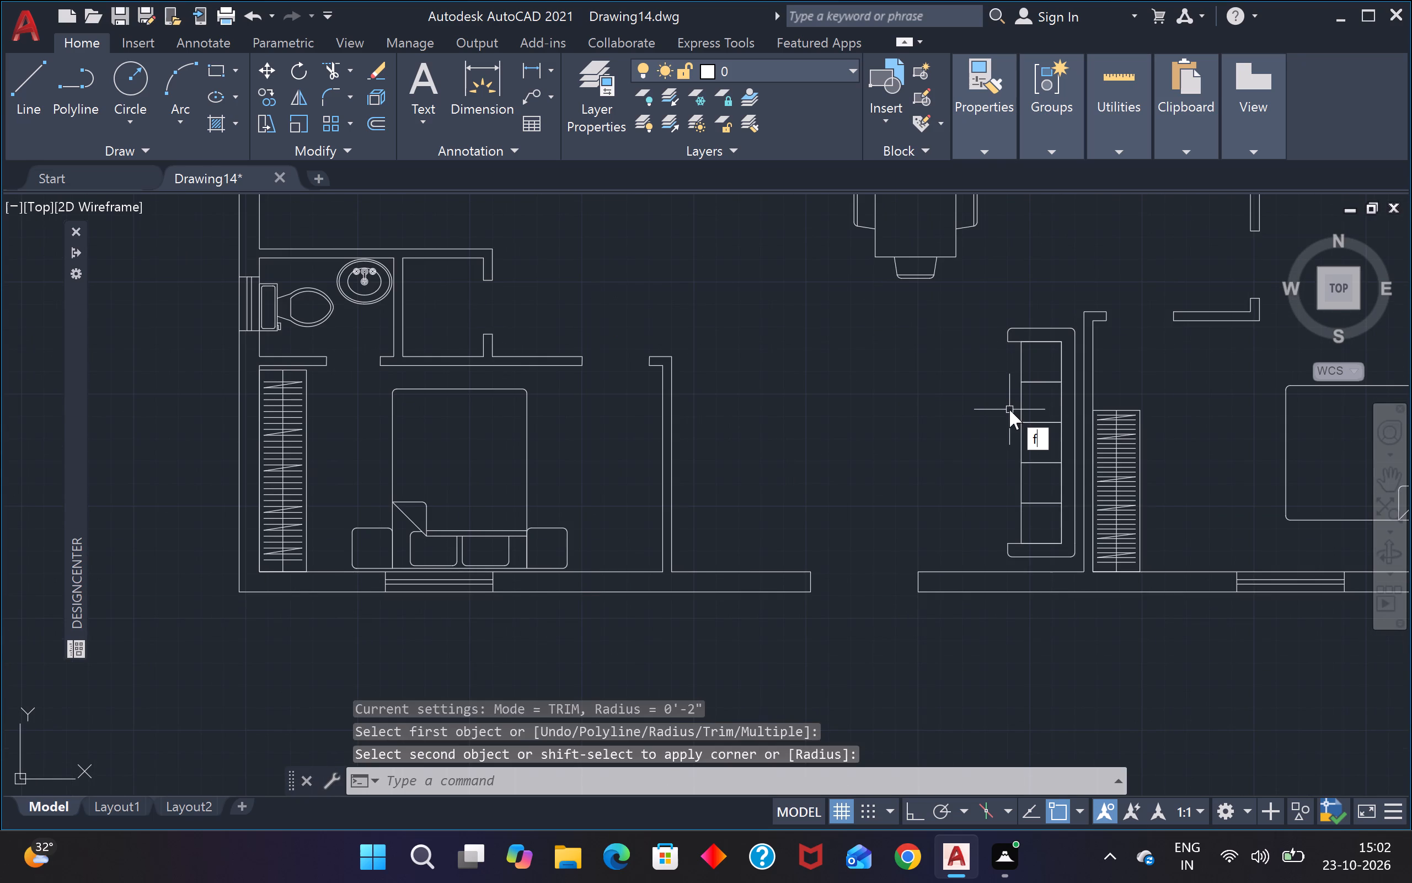
pyautogui.press('space')
pyautogui.scroll(3, 1041, 391)
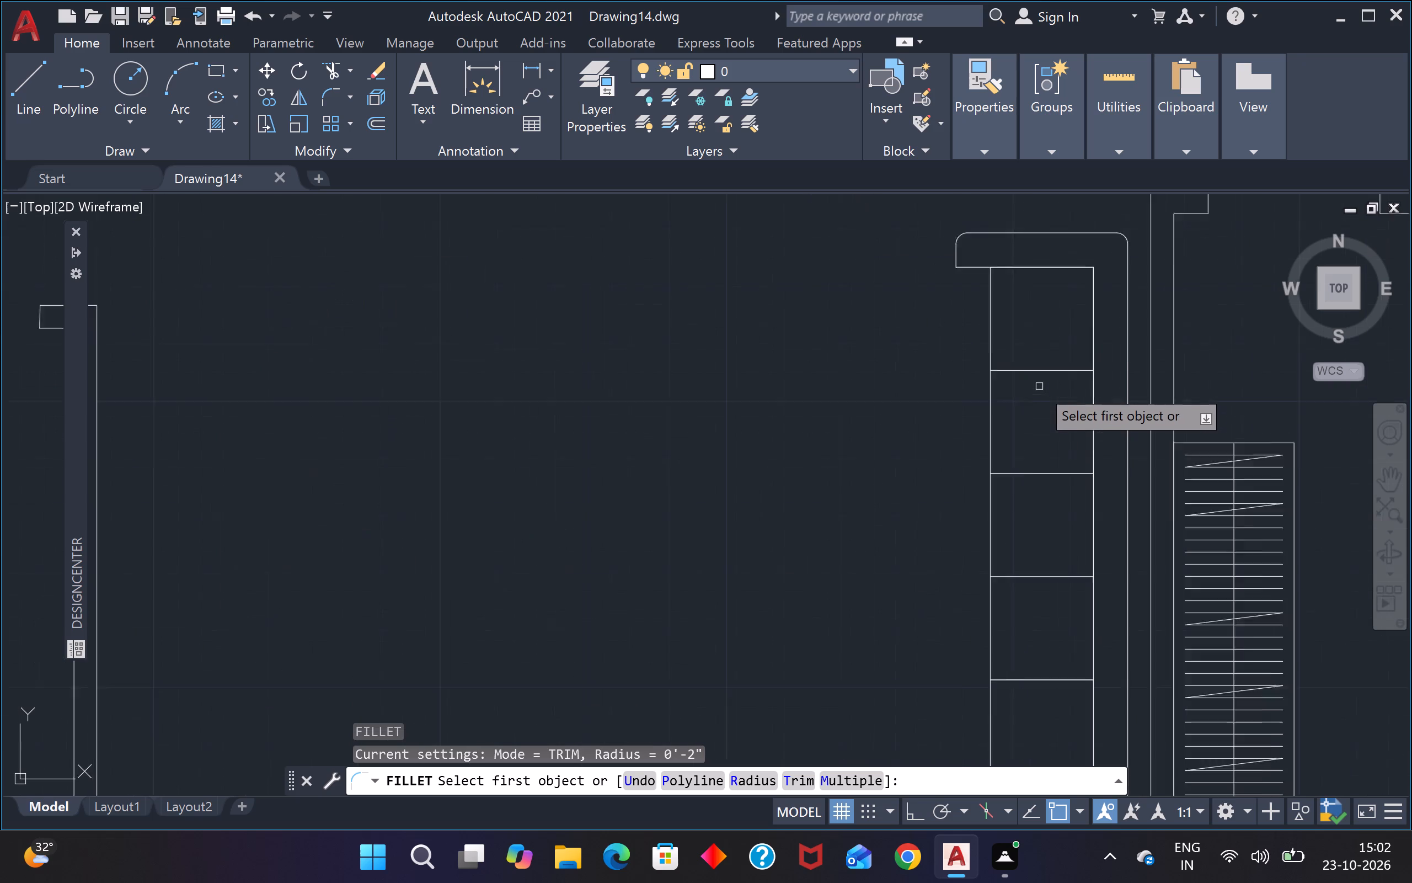
pyautogui.click(961, 307)
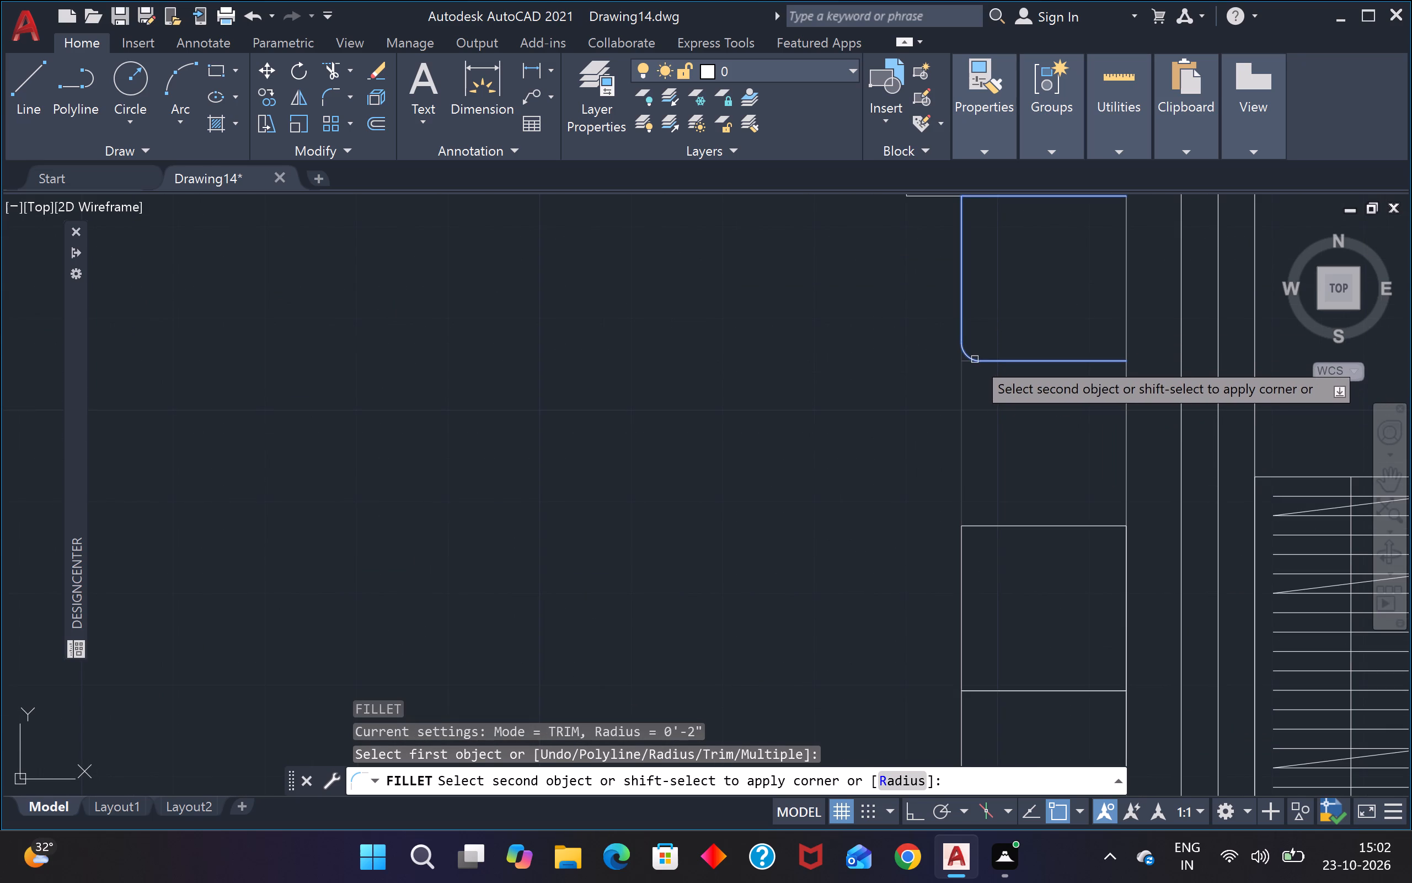
pyautogui.scroll(3, 949, 360)
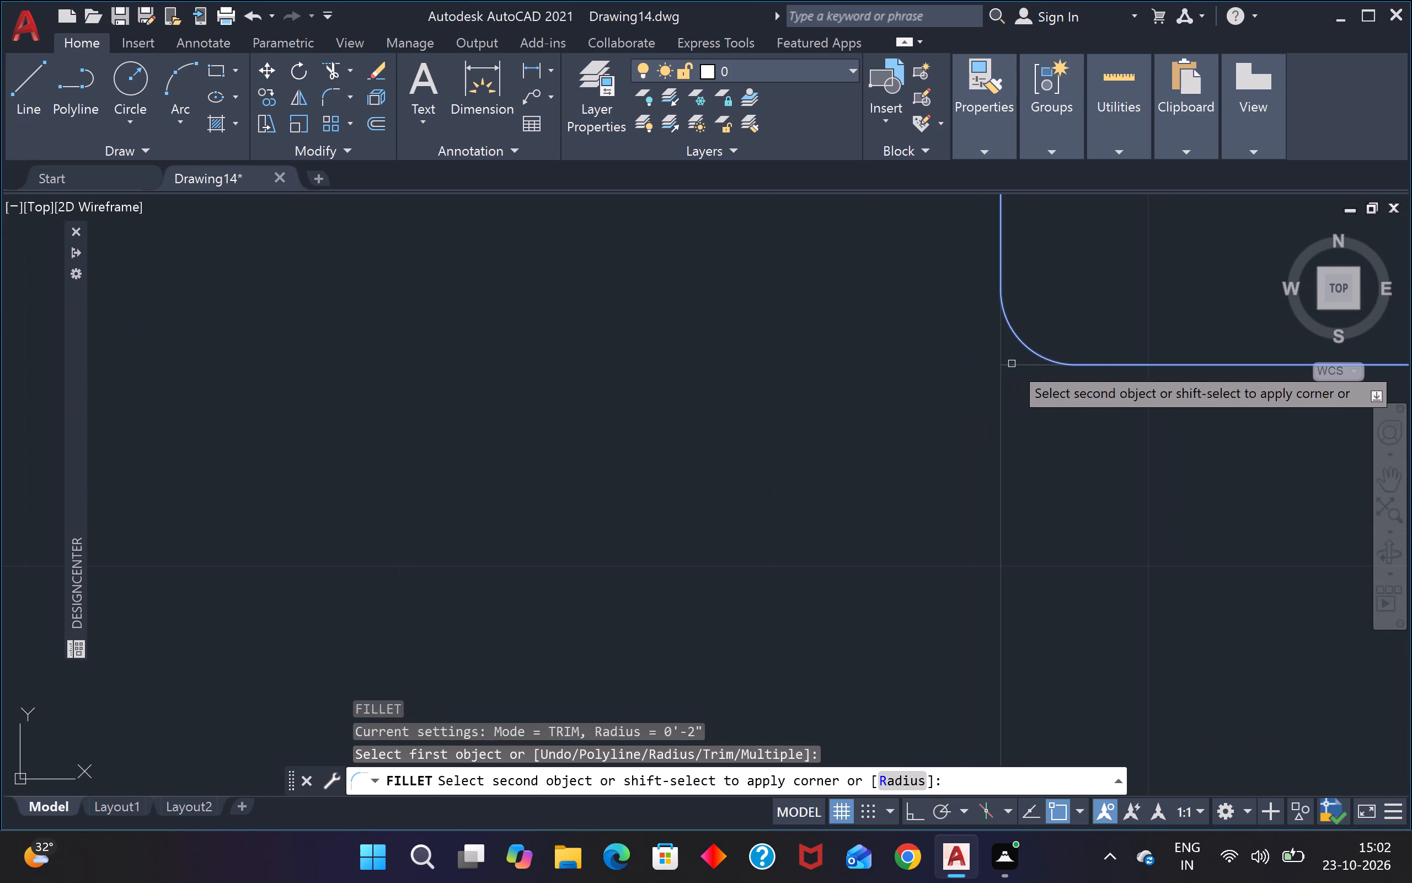
pyautogui.scroll(-4, 1024, 427)
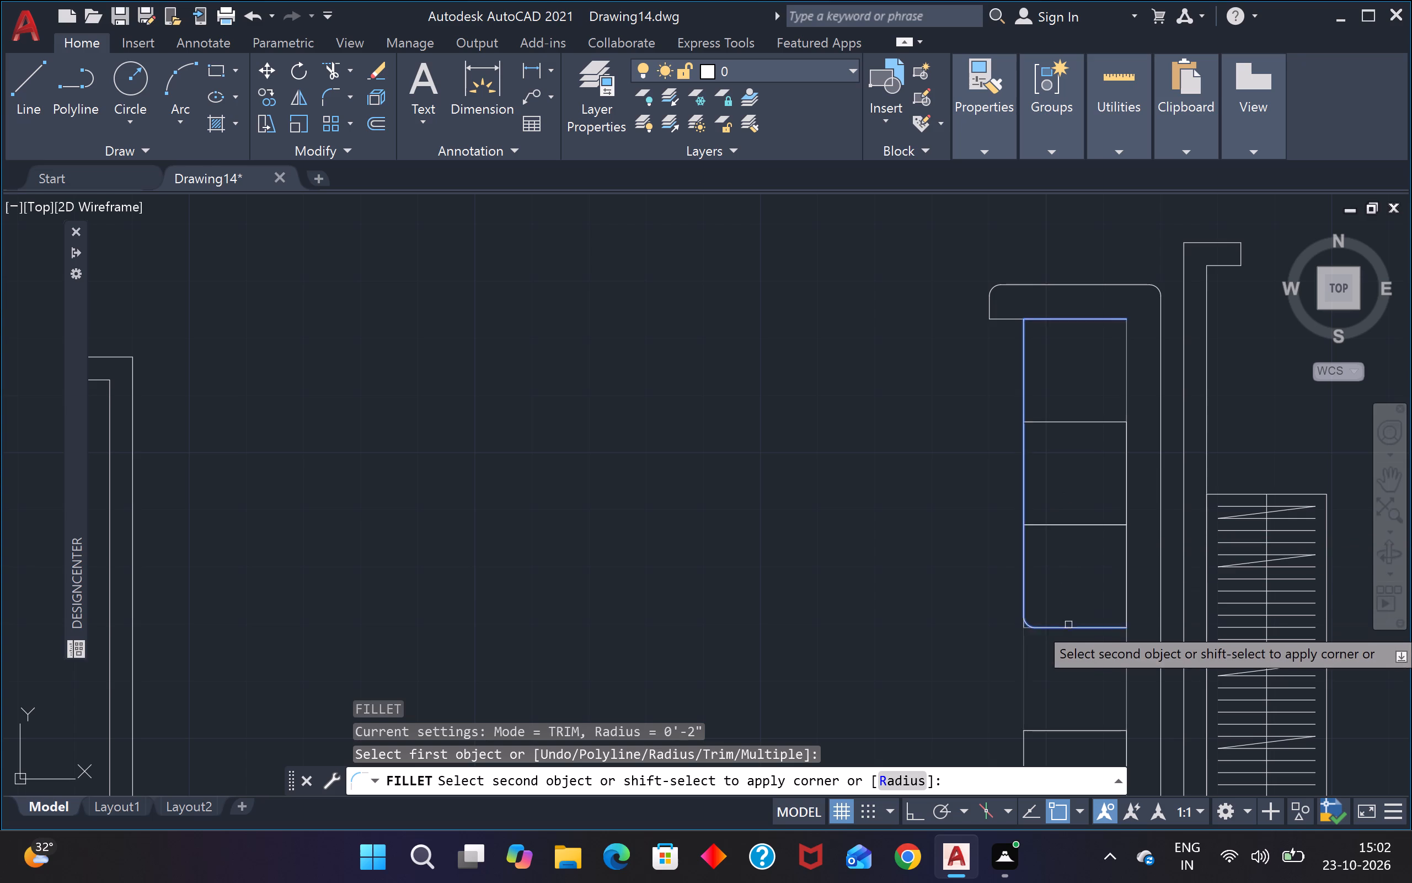
pyautogui.scroll(-3, 1066, 622)
pyautogui.scroll(3, 1067, 666)
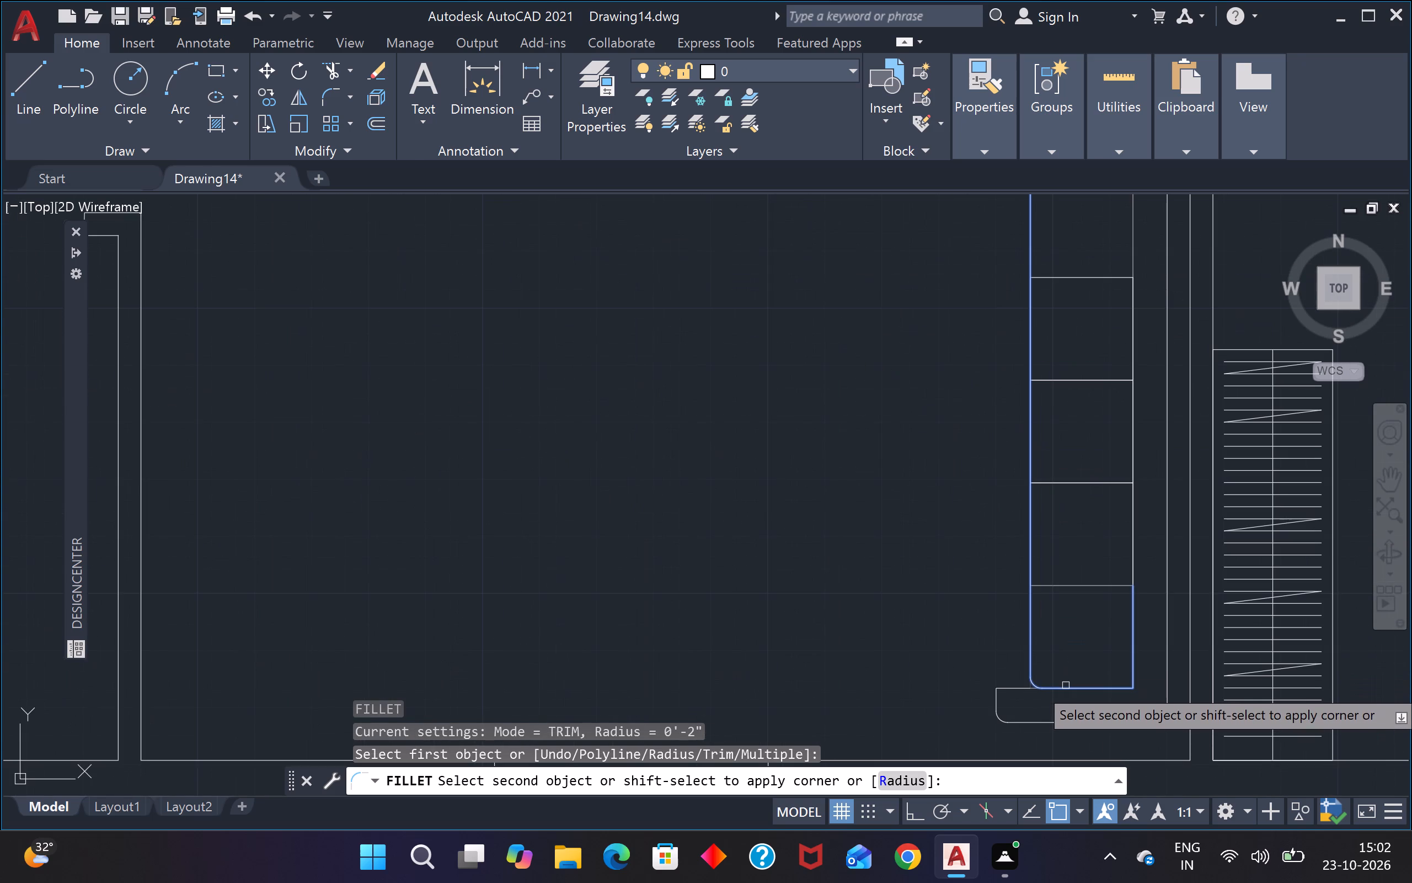
pyautogui.click(1066, 685)
pyautogui.scroll(-2, 1061, 675)
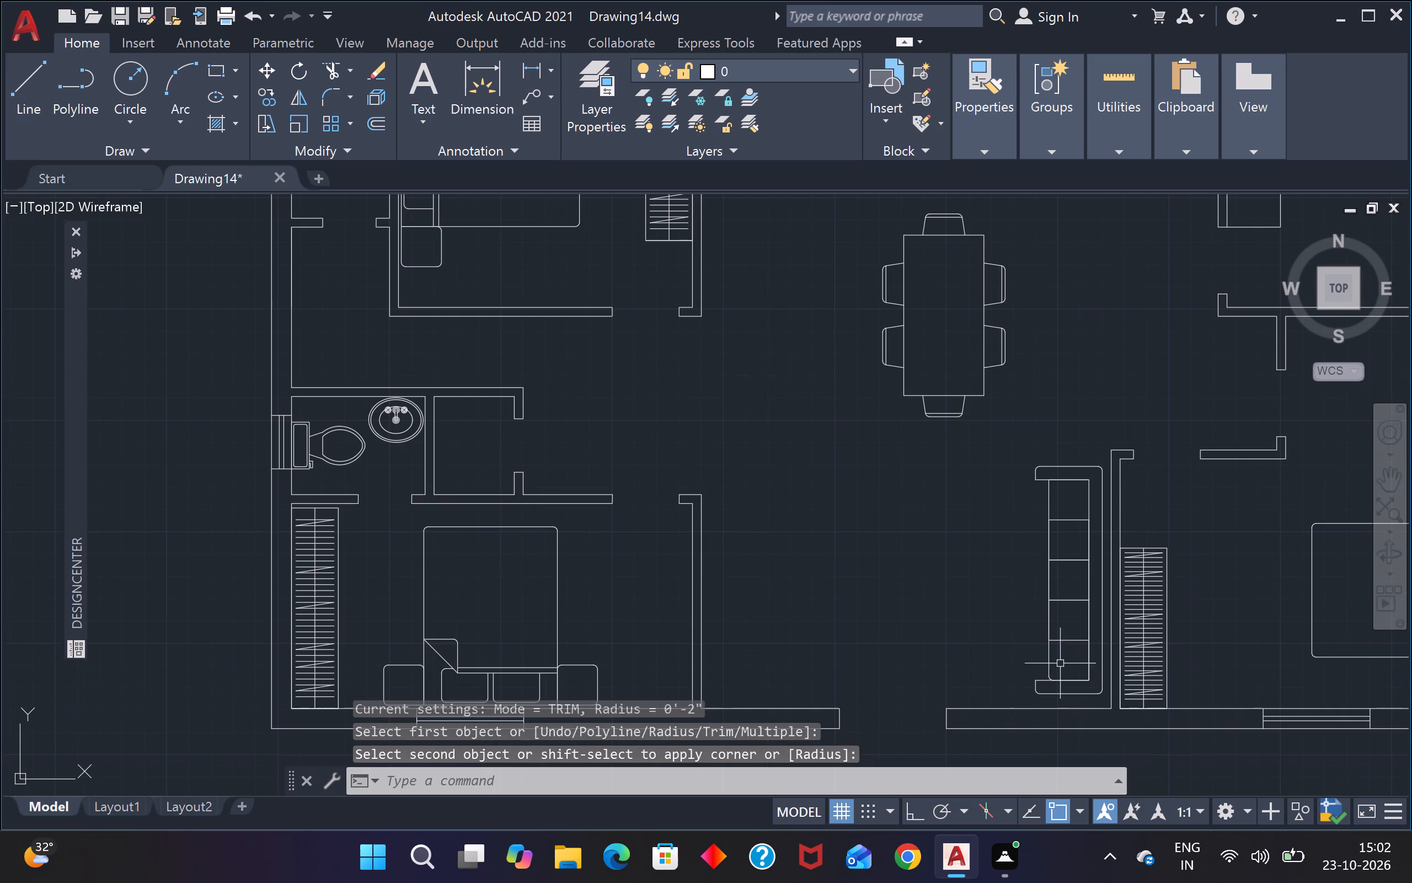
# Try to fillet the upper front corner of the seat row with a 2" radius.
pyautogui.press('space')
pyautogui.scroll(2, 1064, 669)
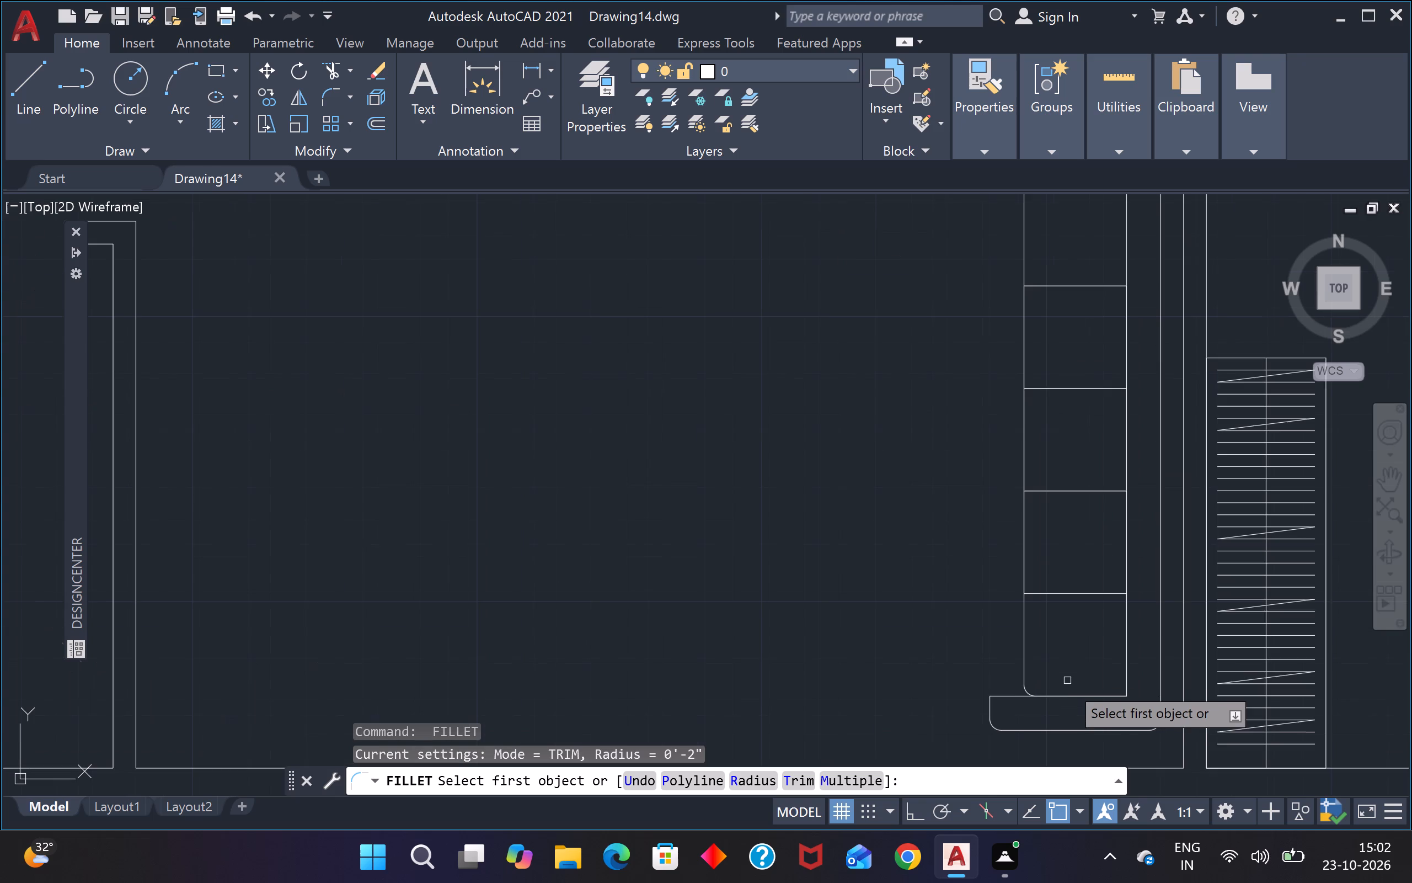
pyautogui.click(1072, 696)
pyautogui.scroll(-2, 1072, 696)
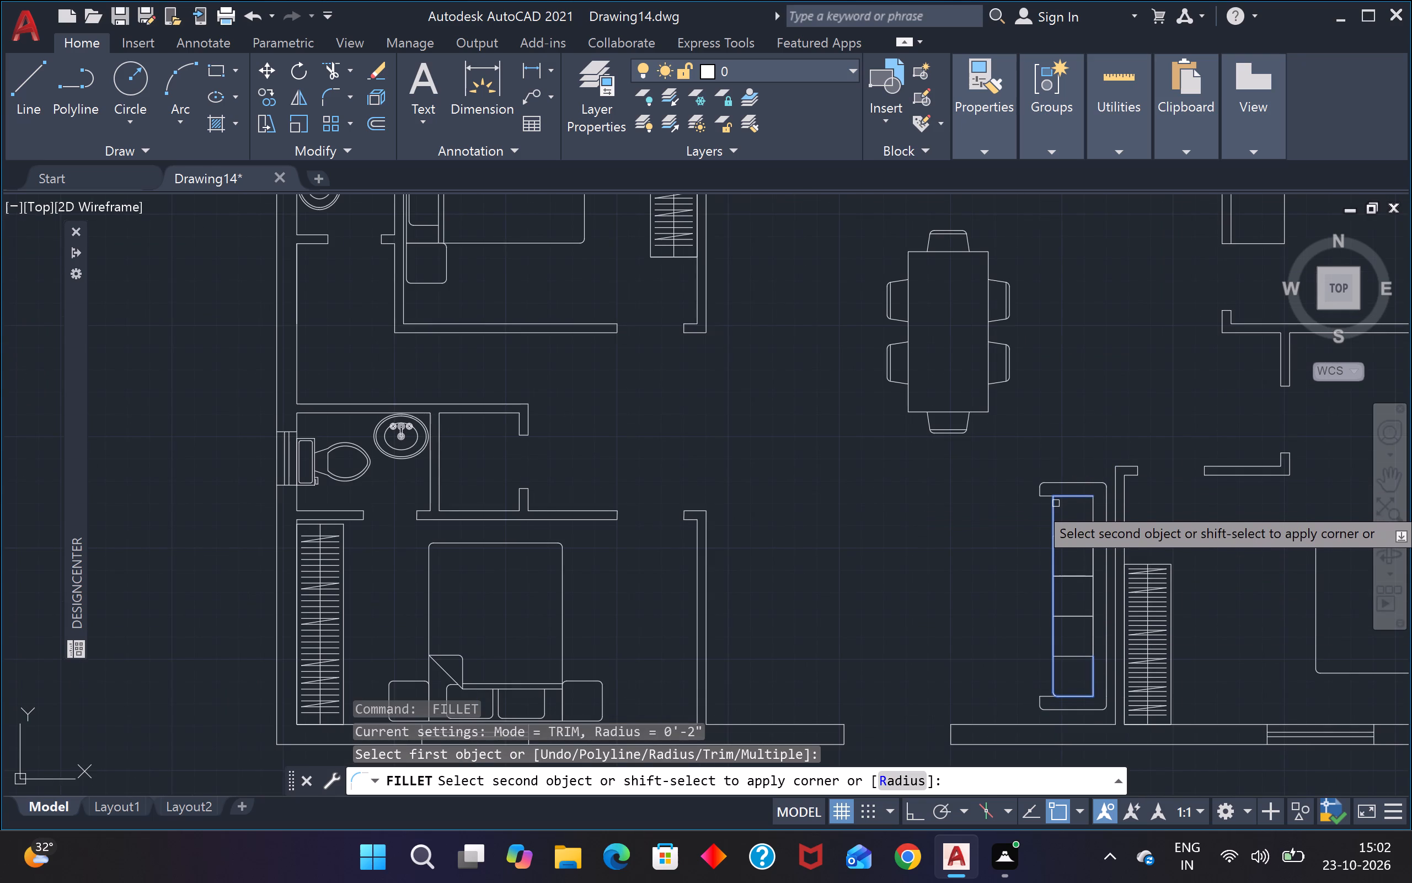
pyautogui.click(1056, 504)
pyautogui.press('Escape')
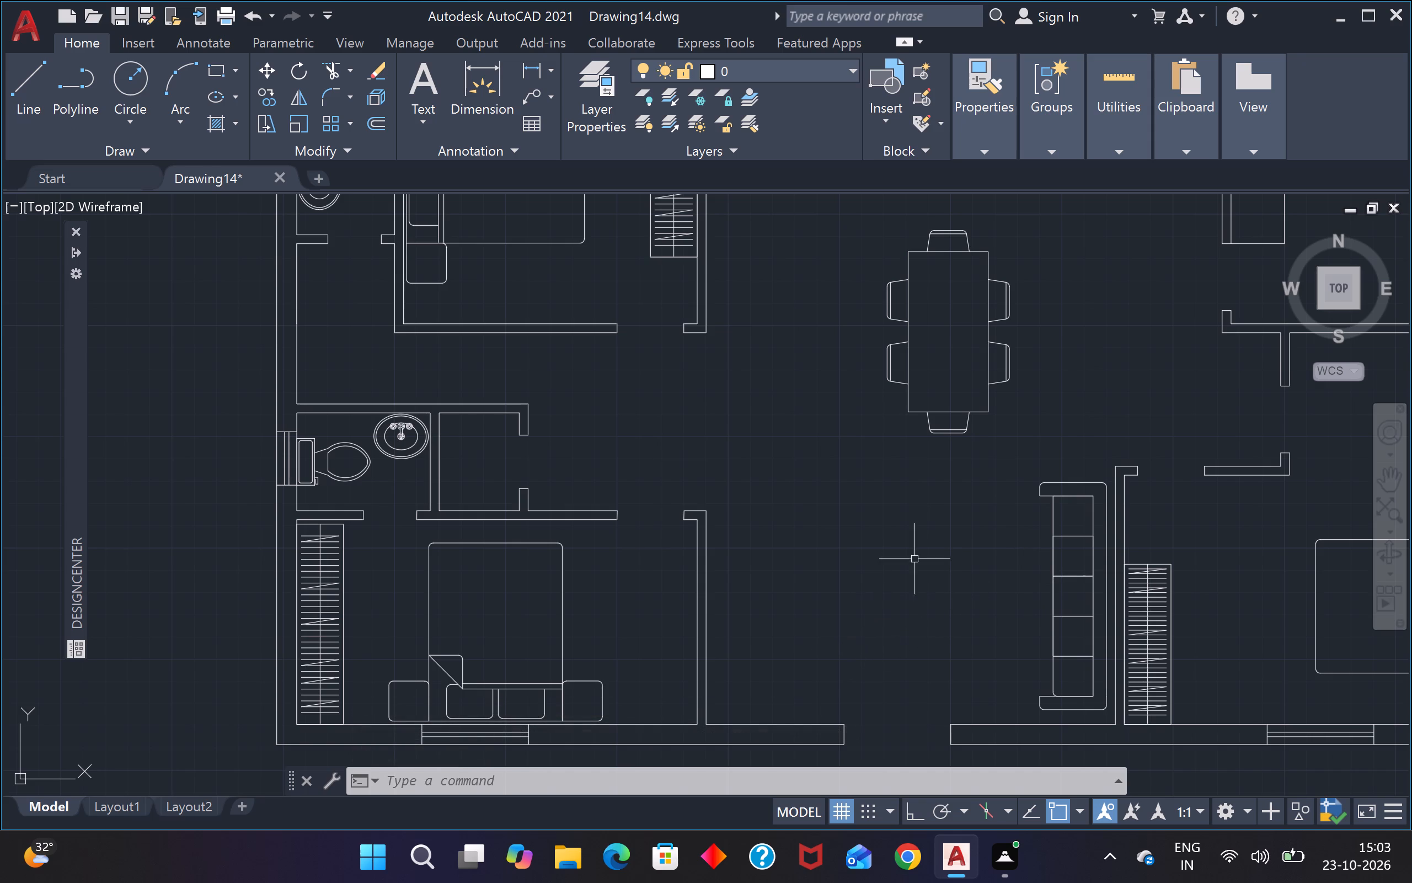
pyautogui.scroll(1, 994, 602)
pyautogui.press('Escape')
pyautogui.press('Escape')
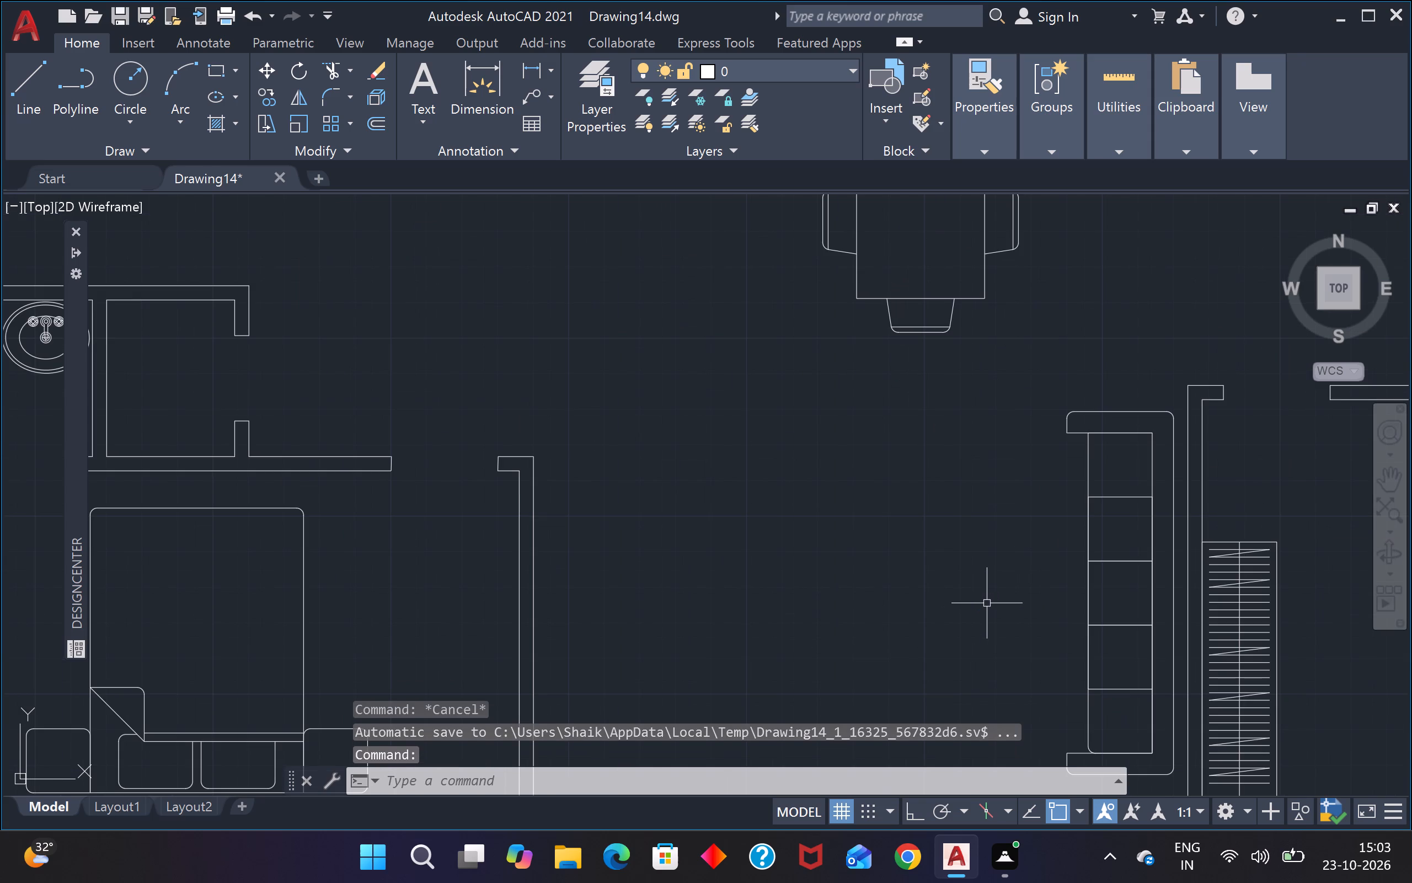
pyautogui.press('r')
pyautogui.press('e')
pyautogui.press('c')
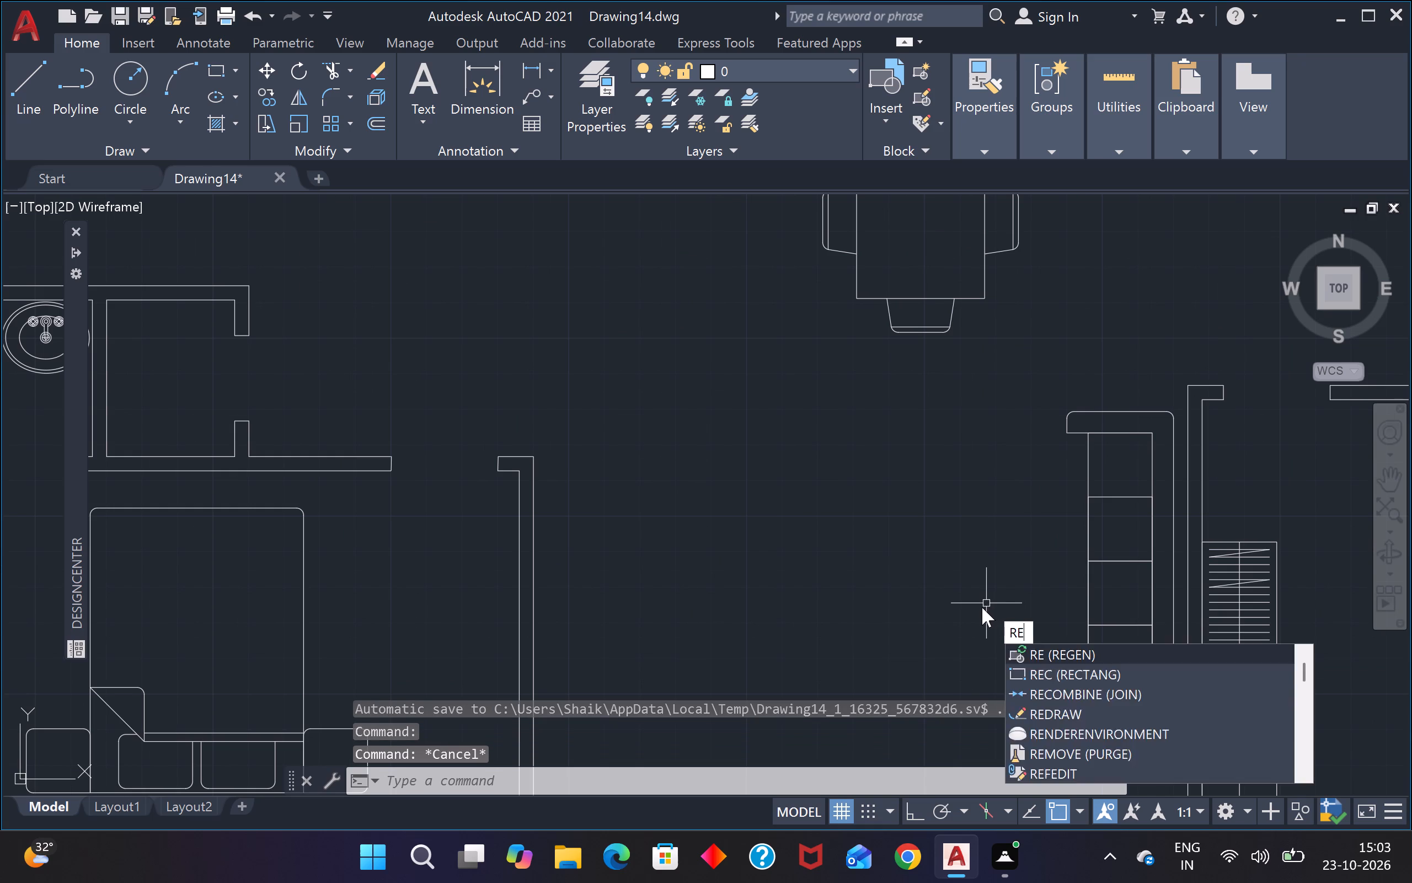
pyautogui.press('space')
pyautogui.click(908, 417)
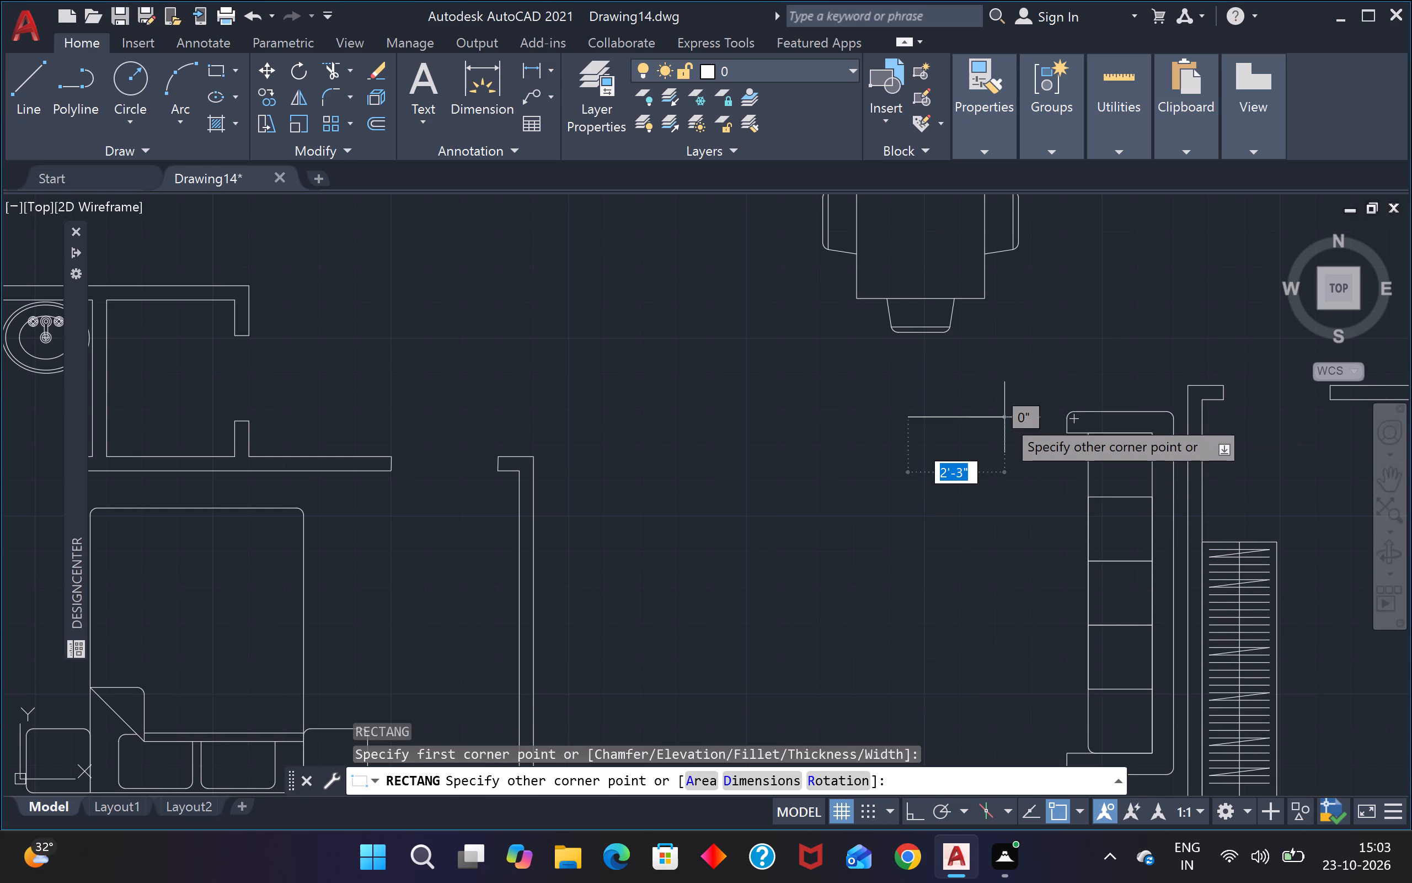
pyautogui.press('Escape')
# With Ortho on, draw a 2'6" horizontal line below the dining set and a 2'6" vertical line down from its left end.
pyautogui.press('l')
pyautogui.press('space')
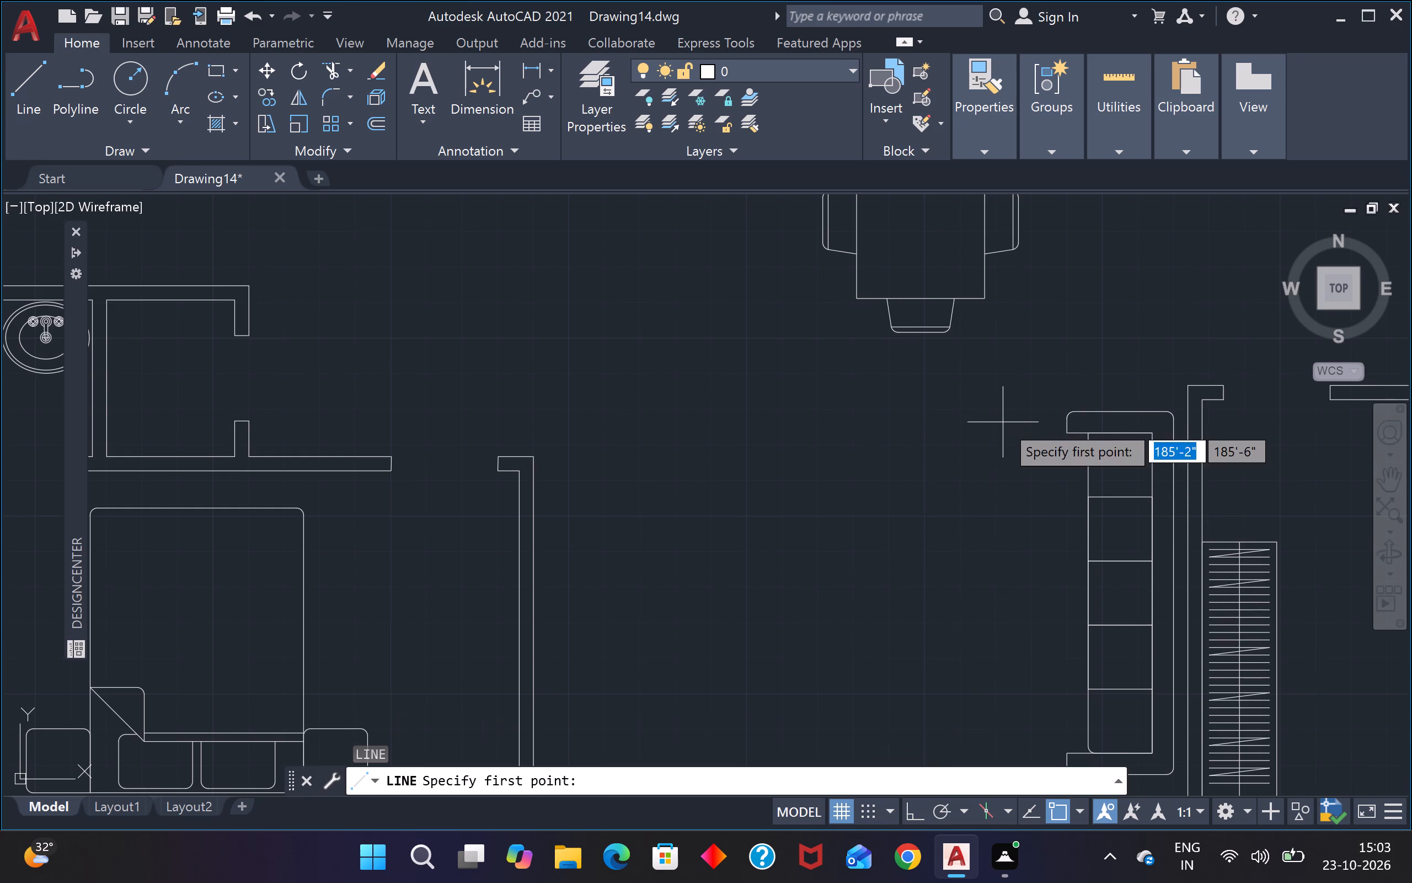
pyautogui.click(896, 425)
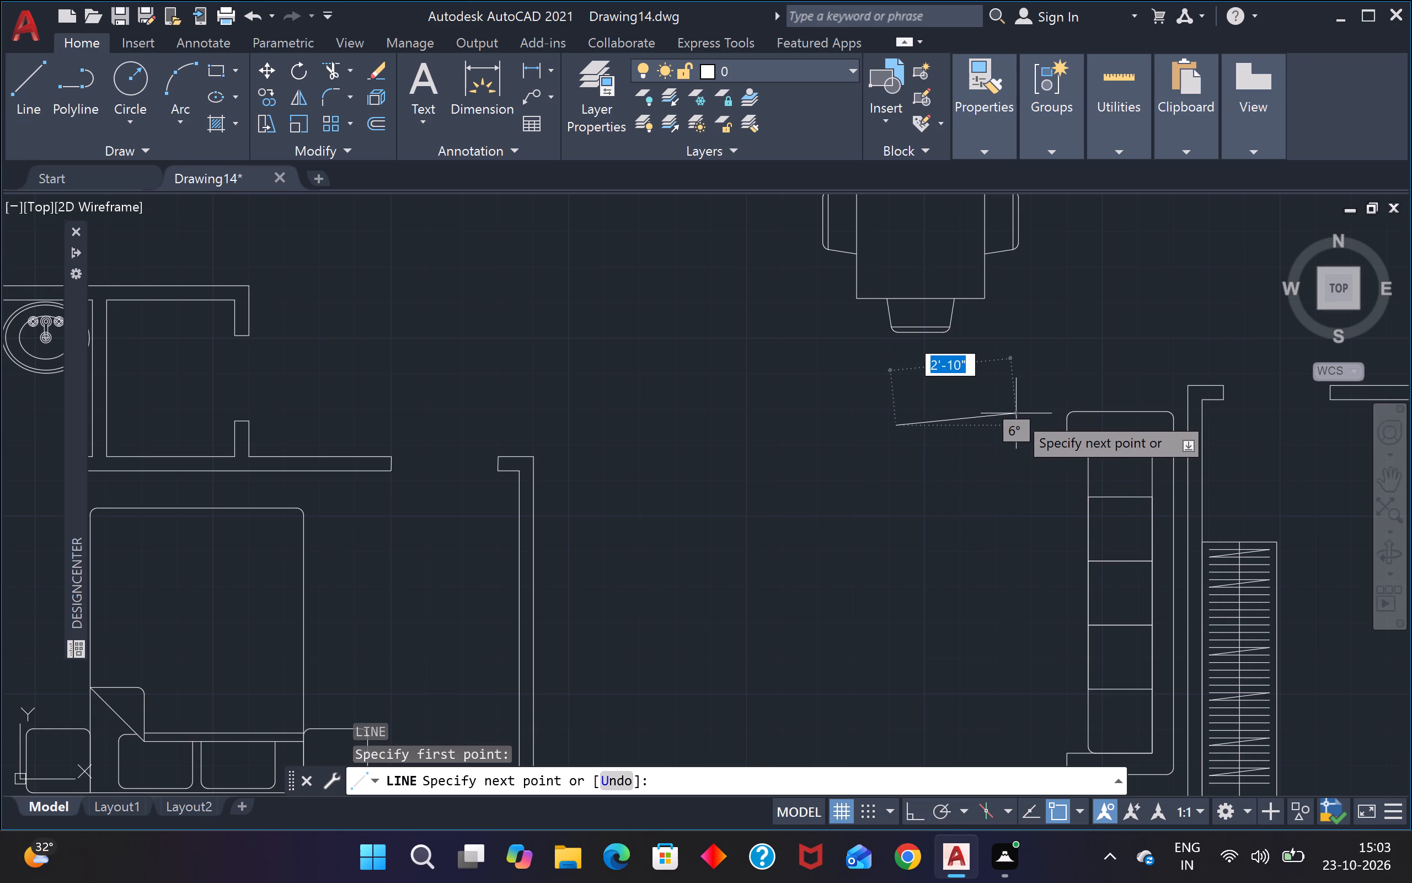
pyautogui.press('F8')
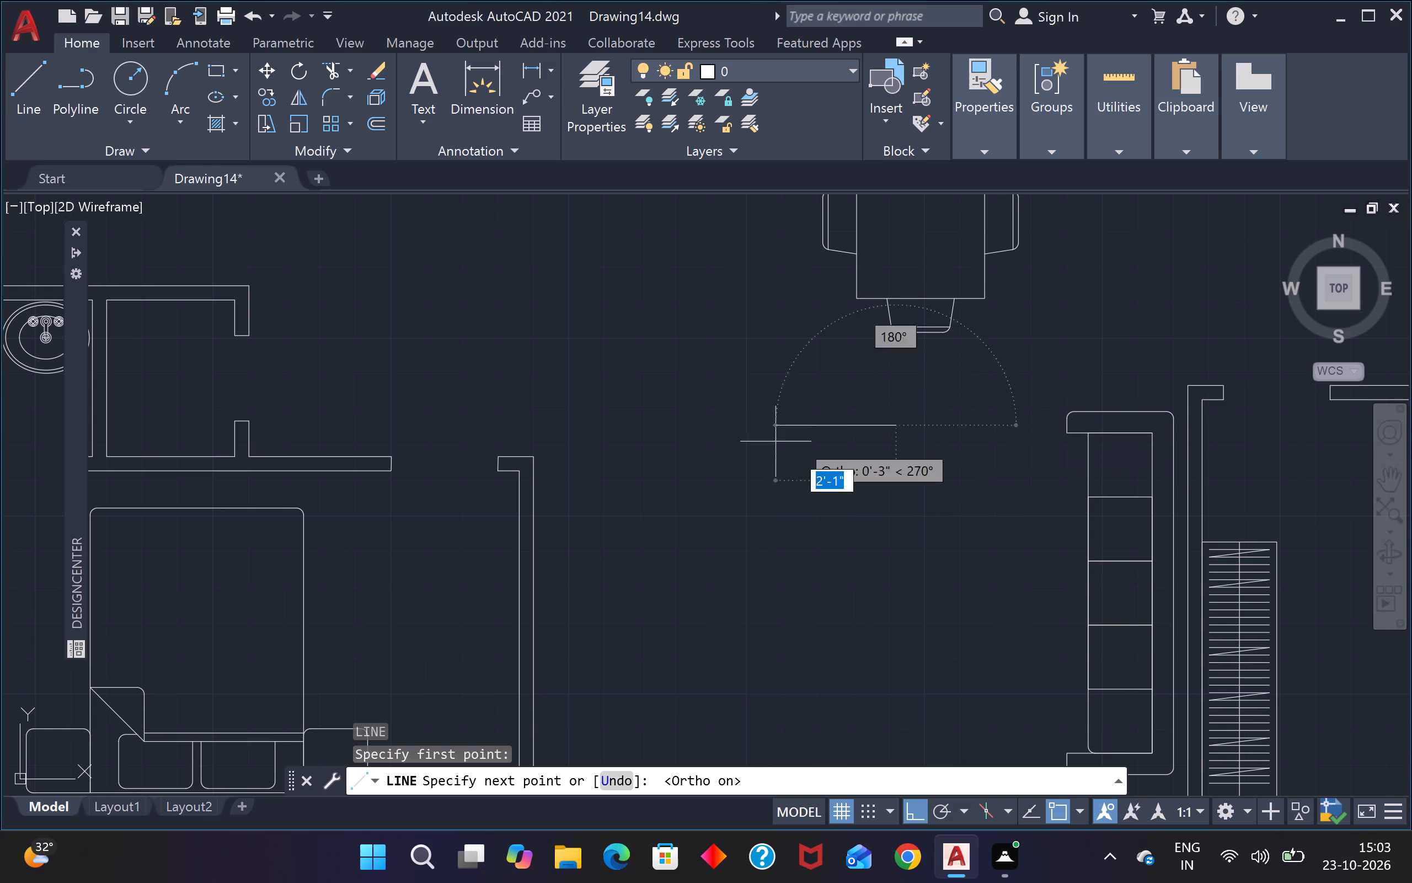
pyautogui.write('2\'6"')
pyautogui.press('Return')
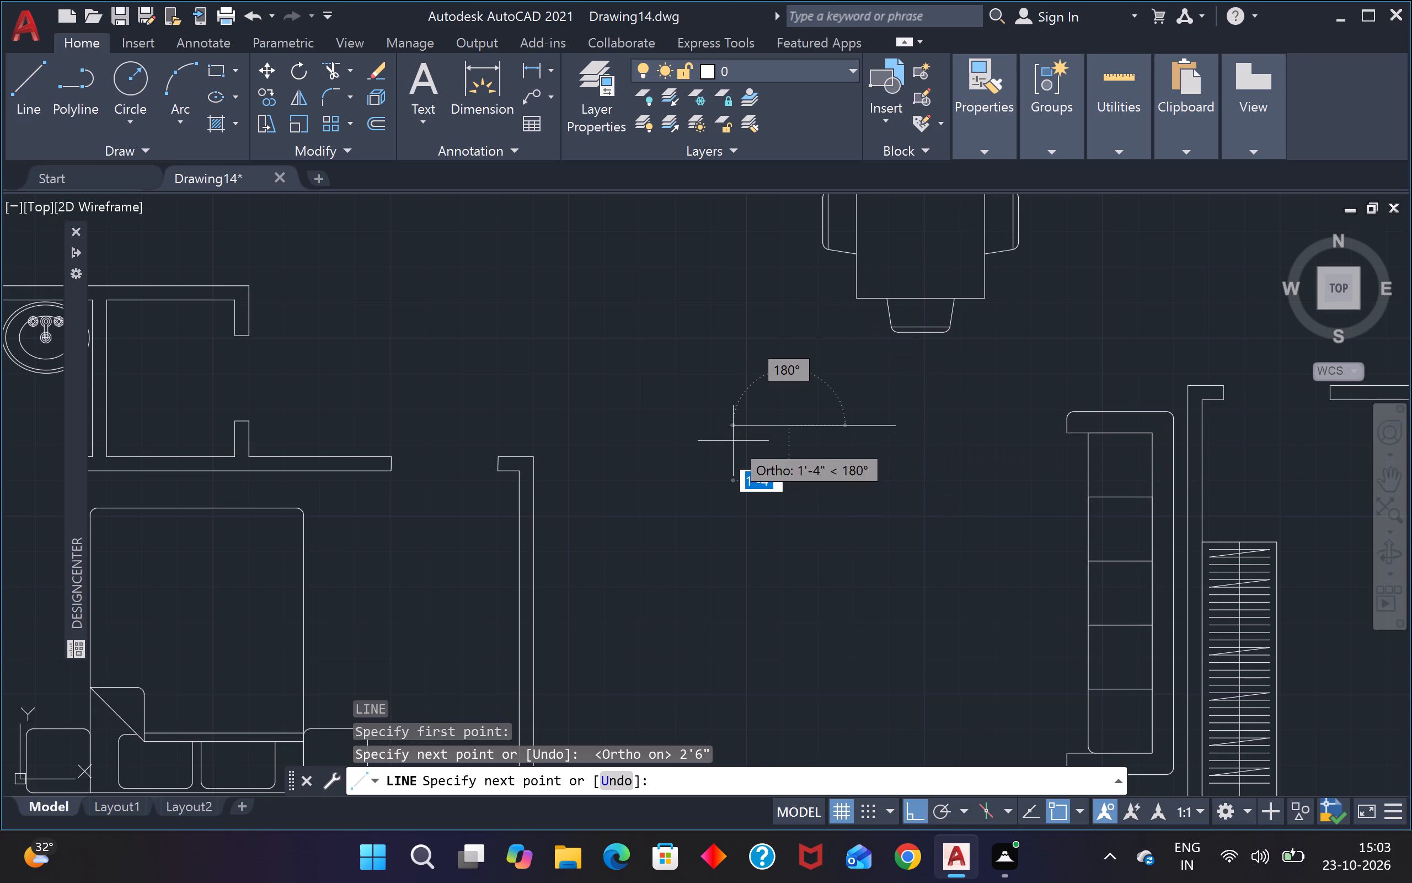
pyautogui.press('2')
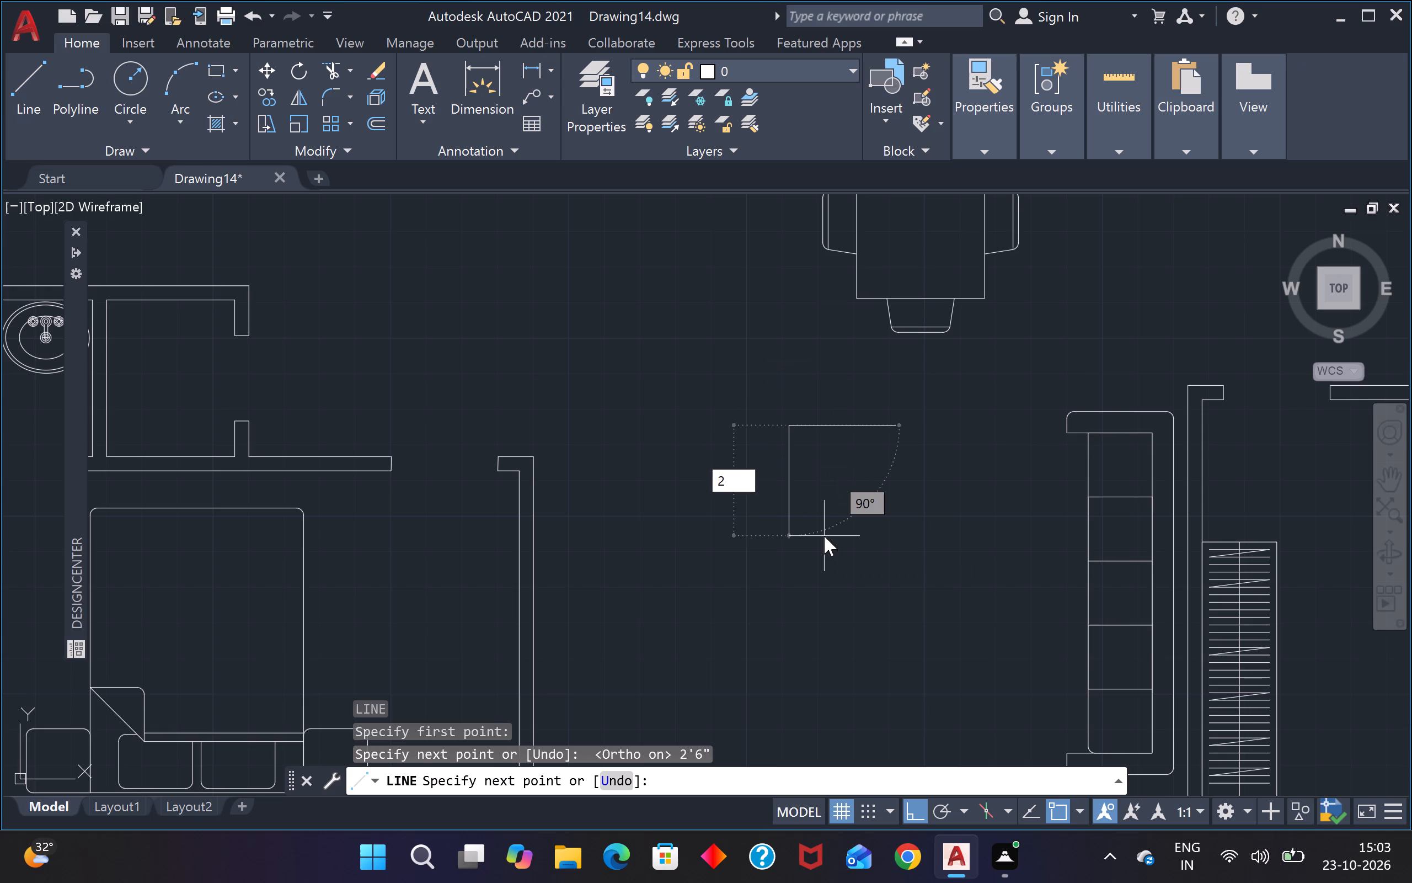
pyautogui.write('\'6"')
pyautogui.press('Return')
pyautogui.press('Escape')
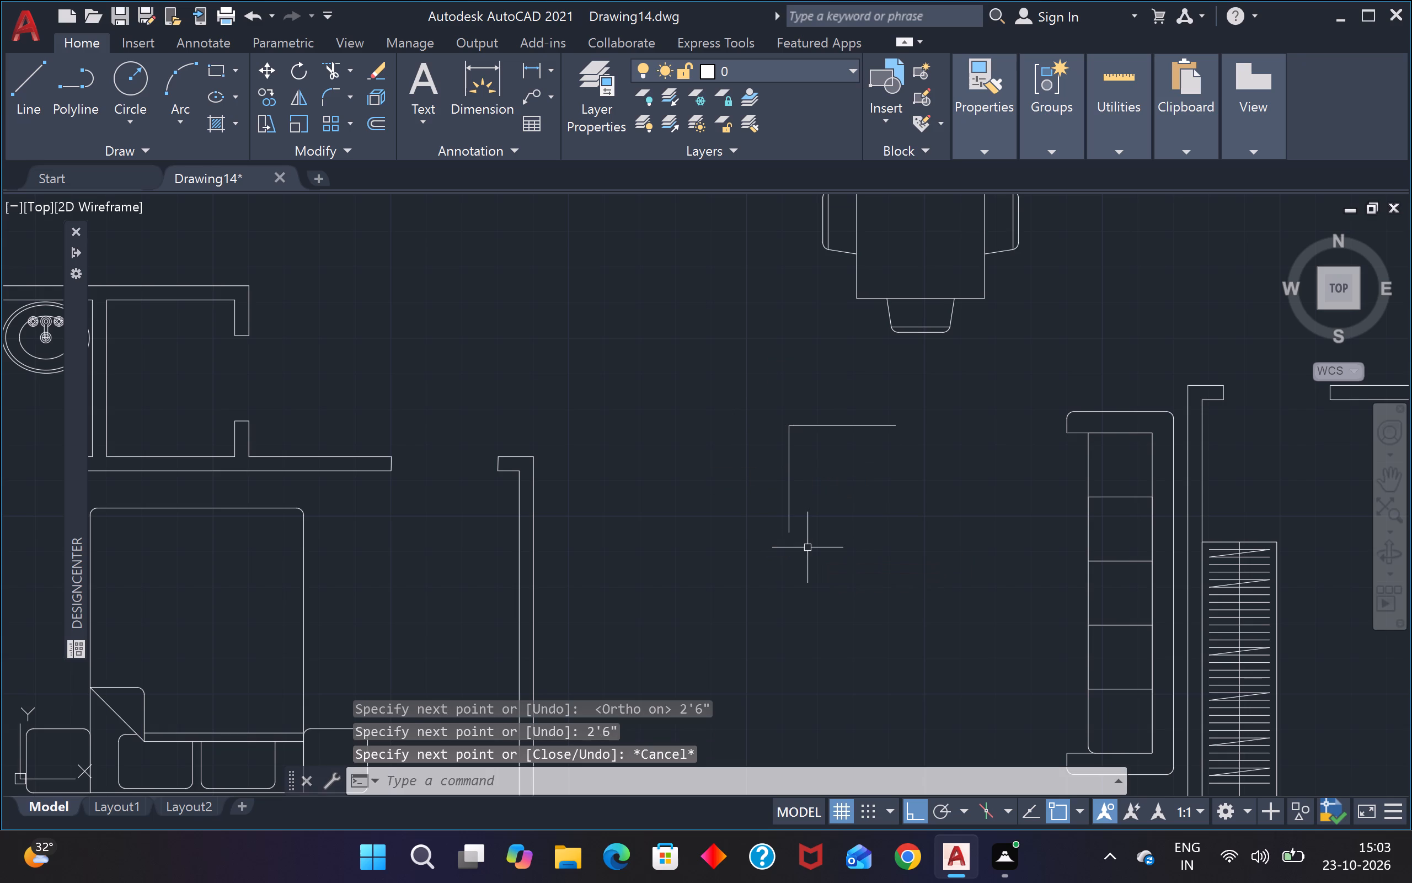
# Draw a 2'6" vertical line down from the horizontal line's right end to form a three-sided armchair outline.
pyautogui.press('space')
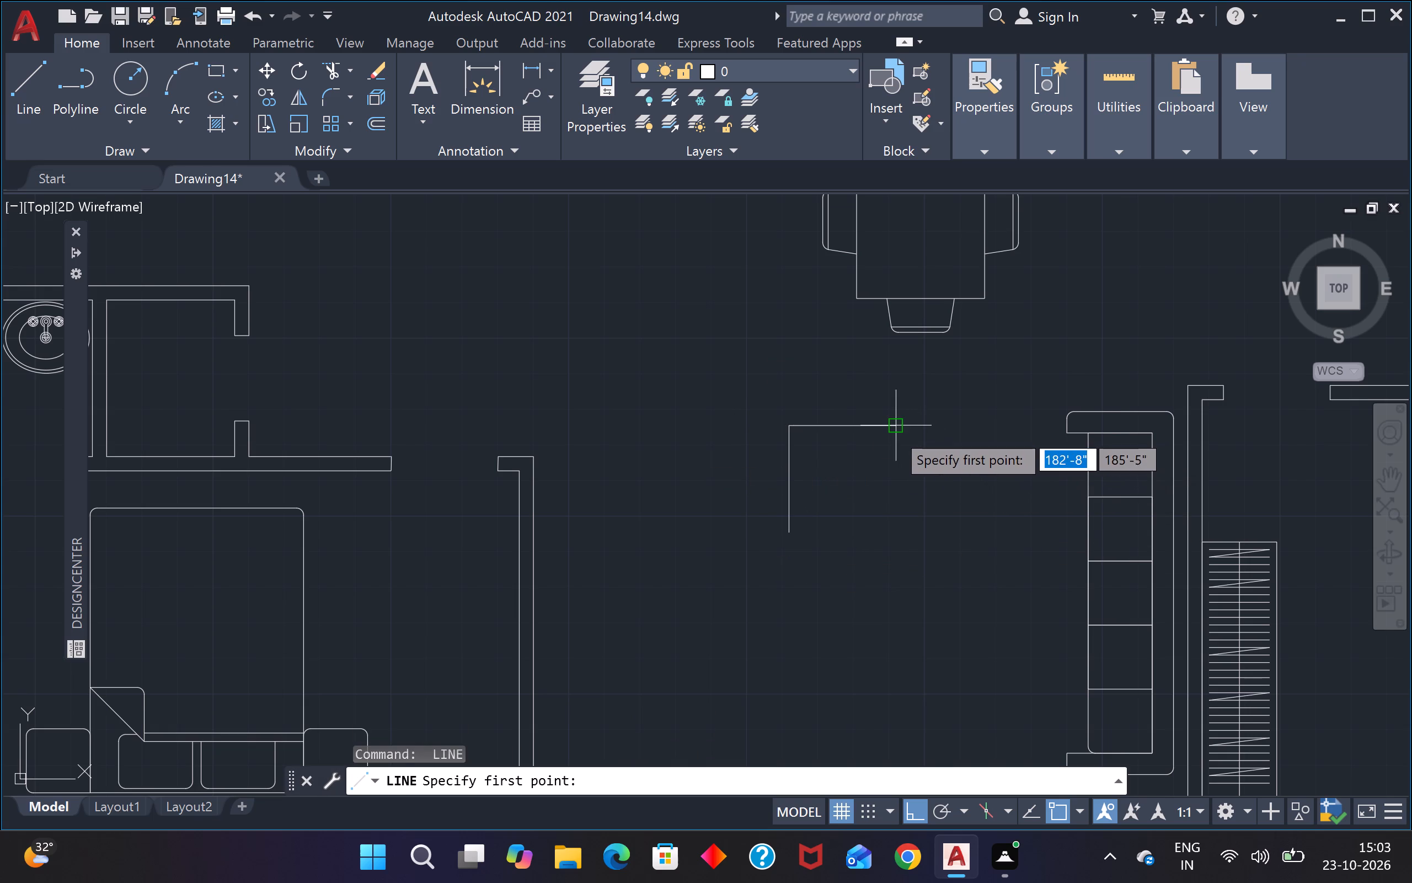
pyautogui.click(894, 430)
pyautogui.write("2'")
pyautogui.press('6')
pyautogui.hotkey('shift', '"')
pyautogui.press('Return')
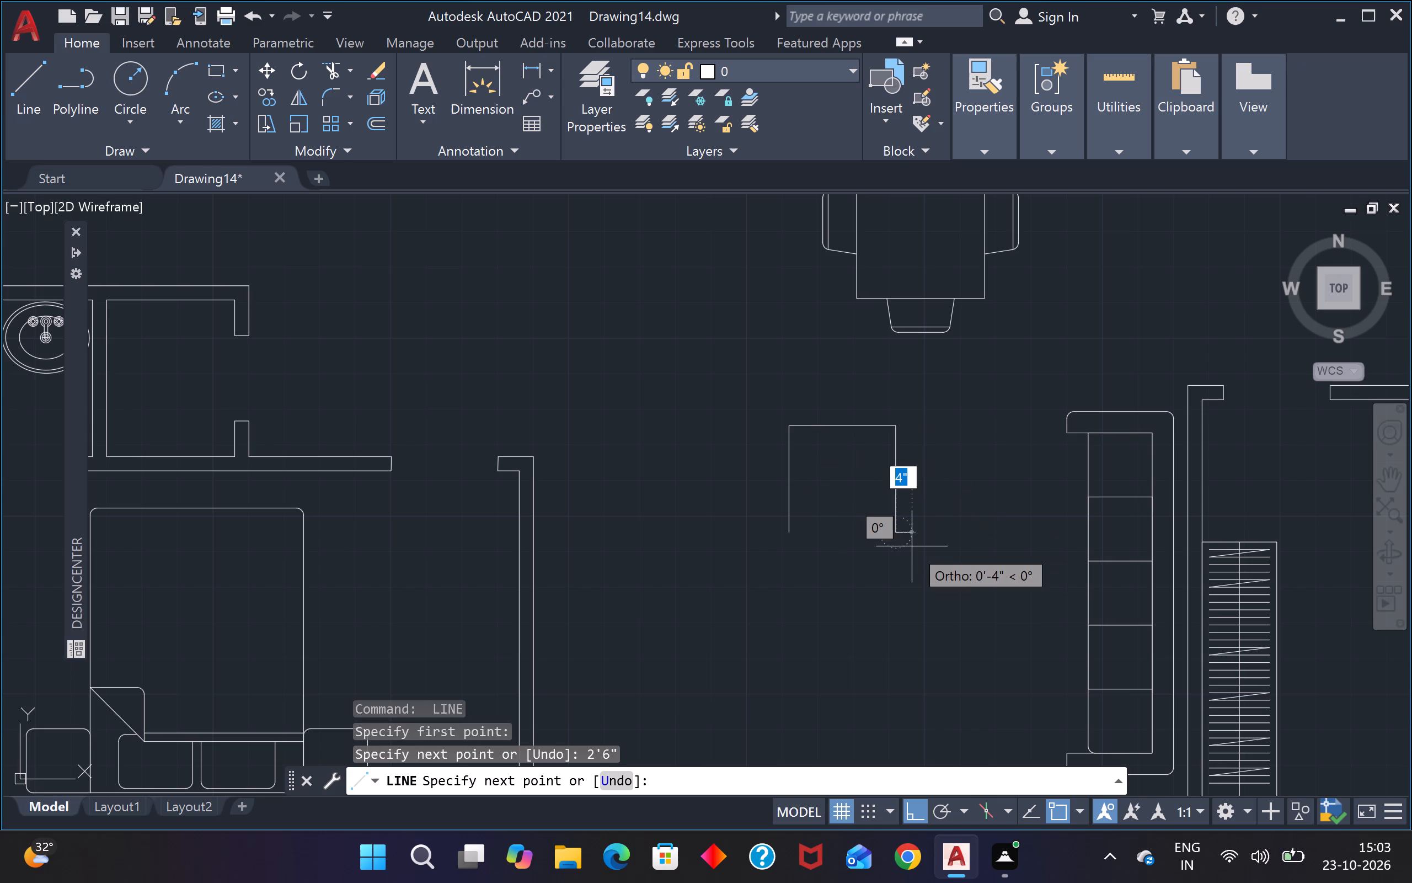
pyautogui.press('Escape')
# Offset the armchair outline's back line and both side lines 6" inward.
pyautogui.write('o')
pyautogui.press('space')
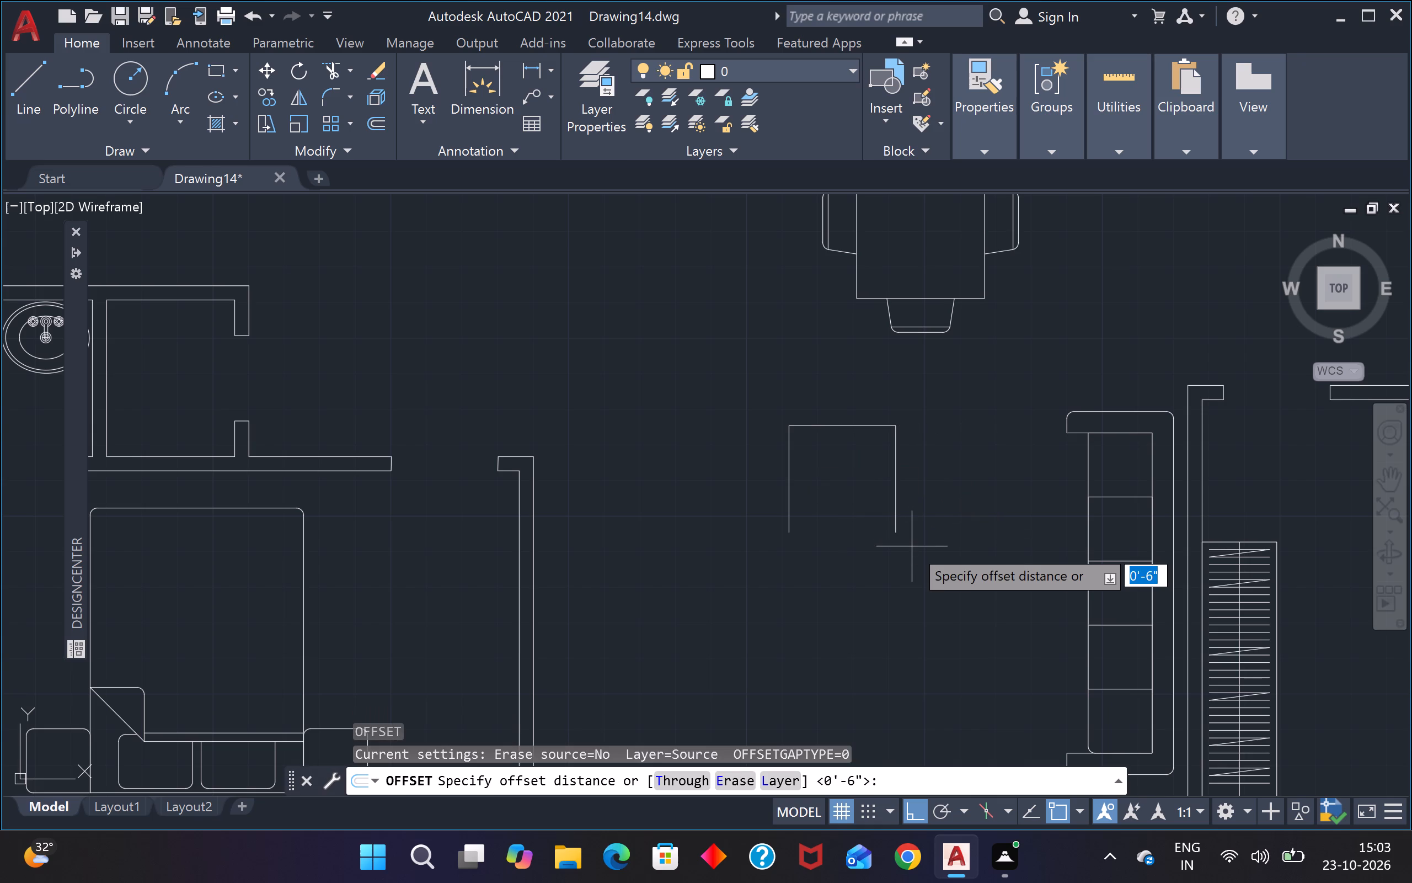
pyautogui.write("2'")
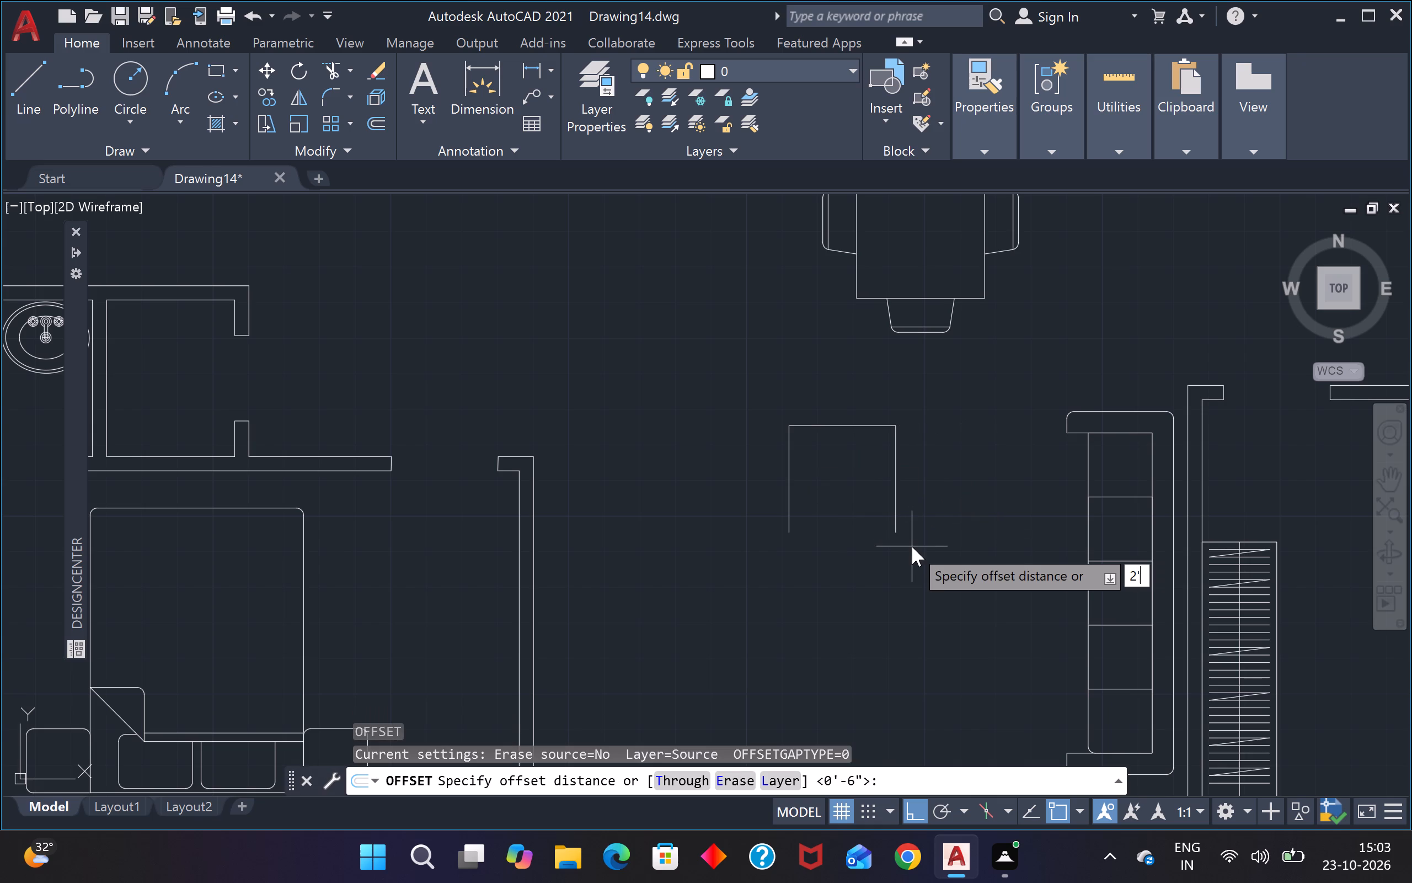
pyautogui.press('BackSpace')
pyautogui.press('BackSpace')
pyautogui.write('6"')
pyautogui.press('Return')
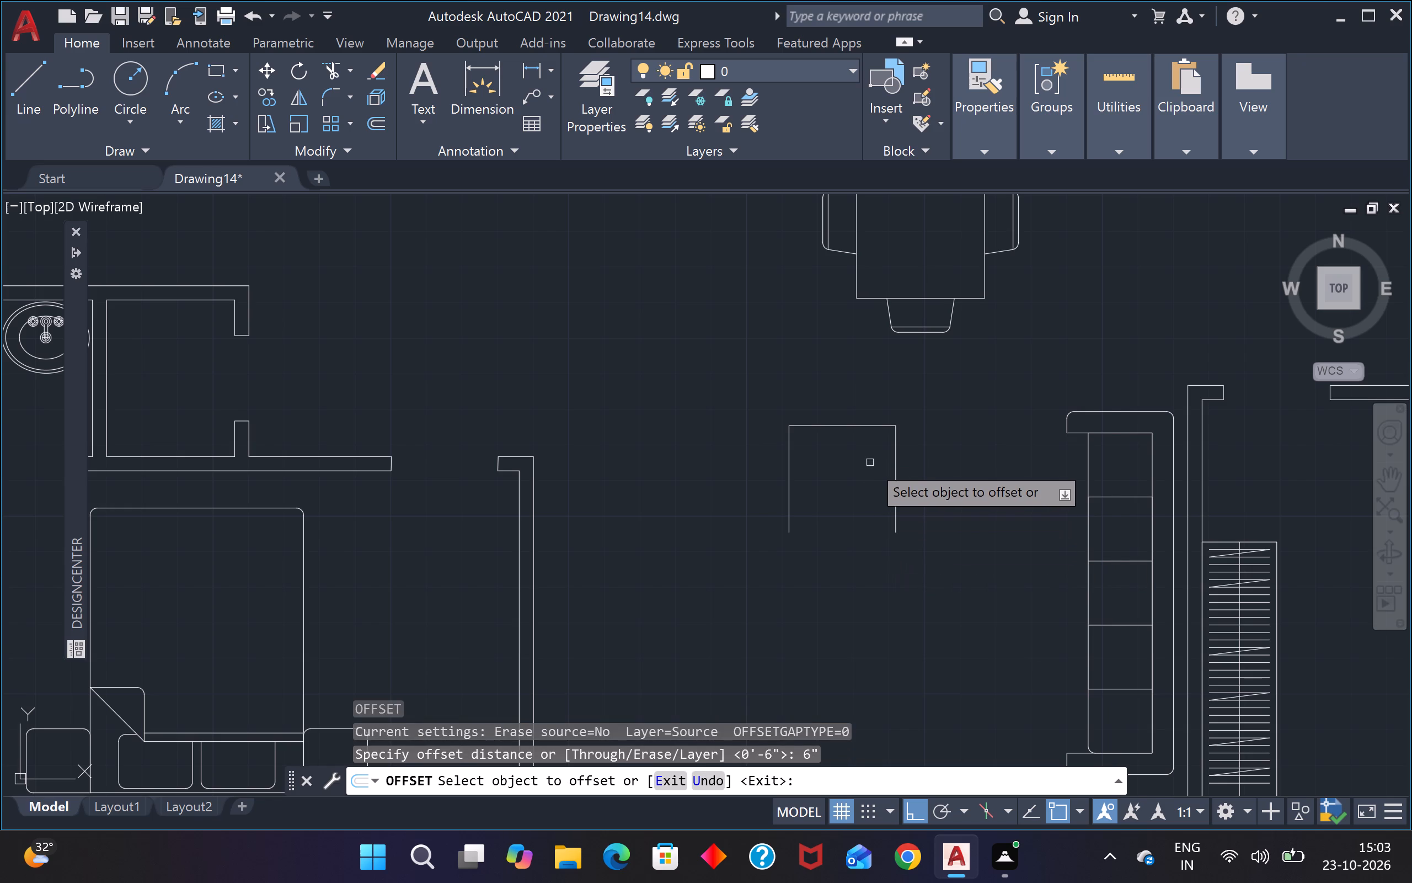
pyautogui.click(862, 425)
pyautogui.click(858, 468)
pyautogui.moveTo(897, 480); pyautogui.dragTo(895, 480)
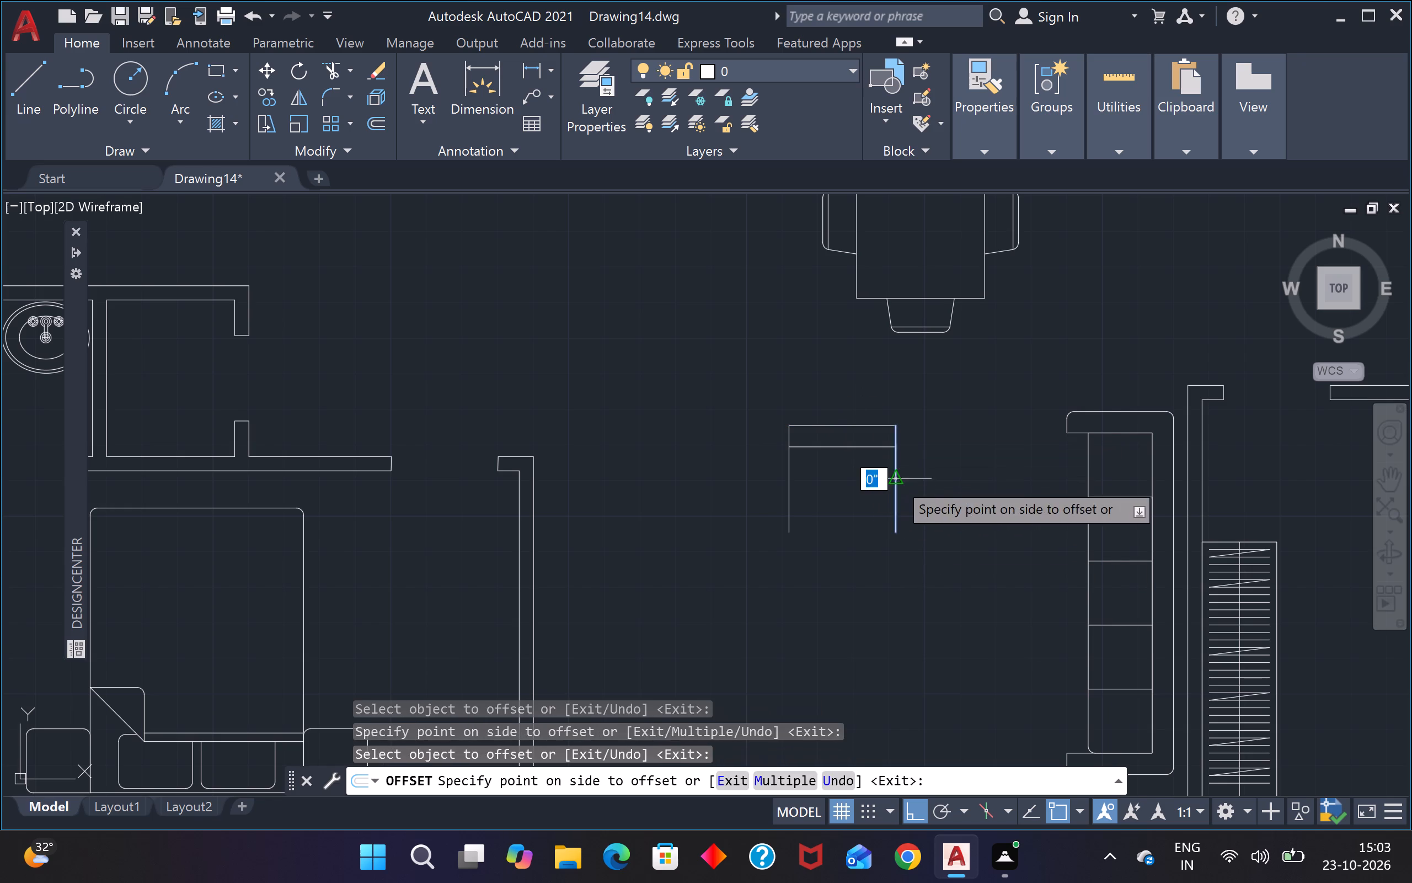
pyautogui.moveTo(895, 480); pyautogui.dragTo(886, 480)
pyautogui.click(854, 478)
pyautogui.click(792, 500)
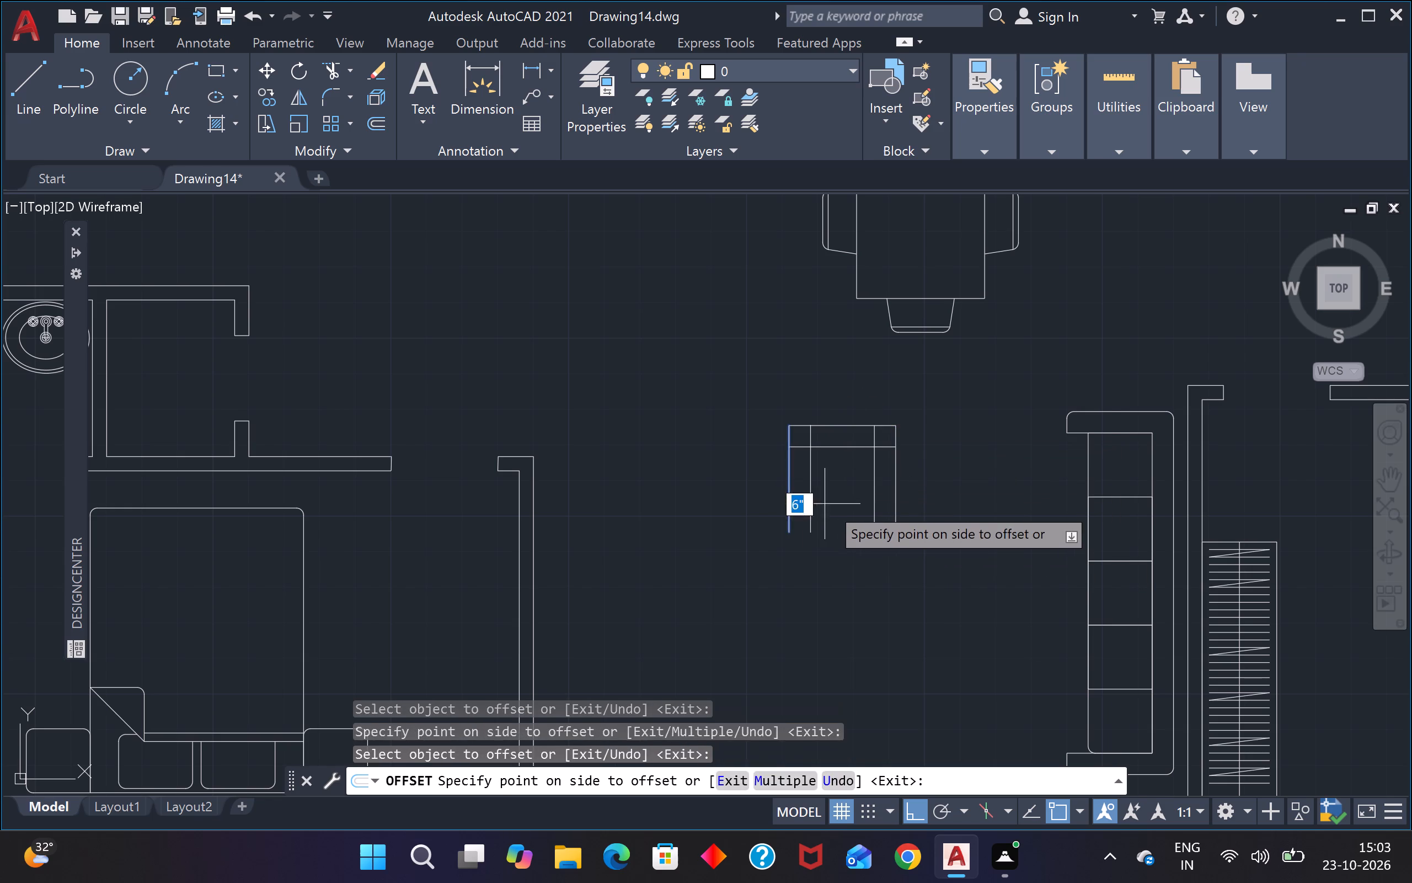
pyautogui.click(828, 504)
pyautogui.press('Escape')
pyautogui.press('Escape')
# Trim the overlapping ends of the offset lines at both back corners, leaving a clean inner outline.
pyautogui.press('t')
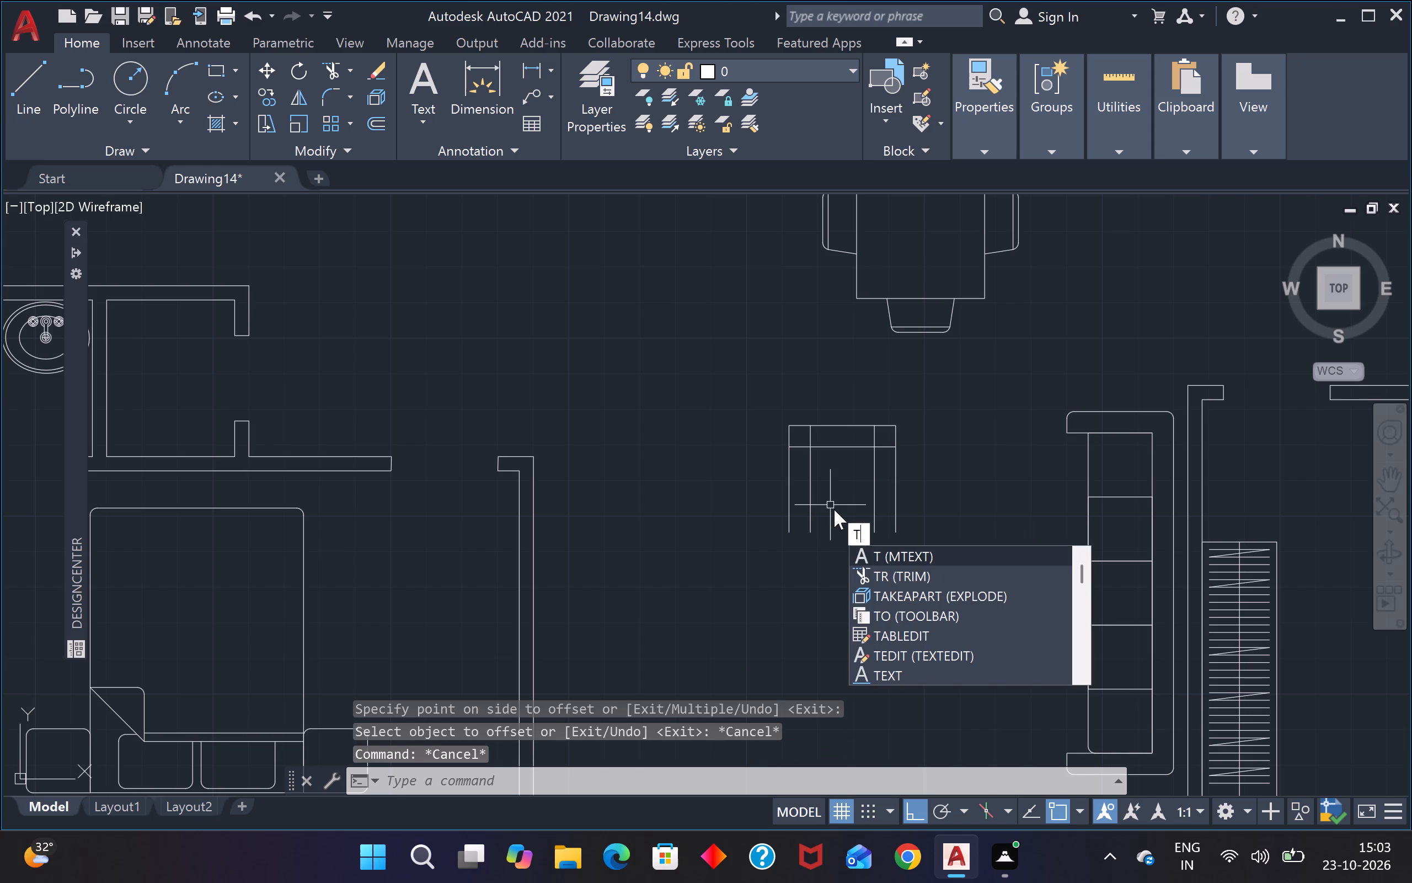
pyautogui.press('r')
pyautogui.press('space')
pyautogui.scroll(4, 803, 454)
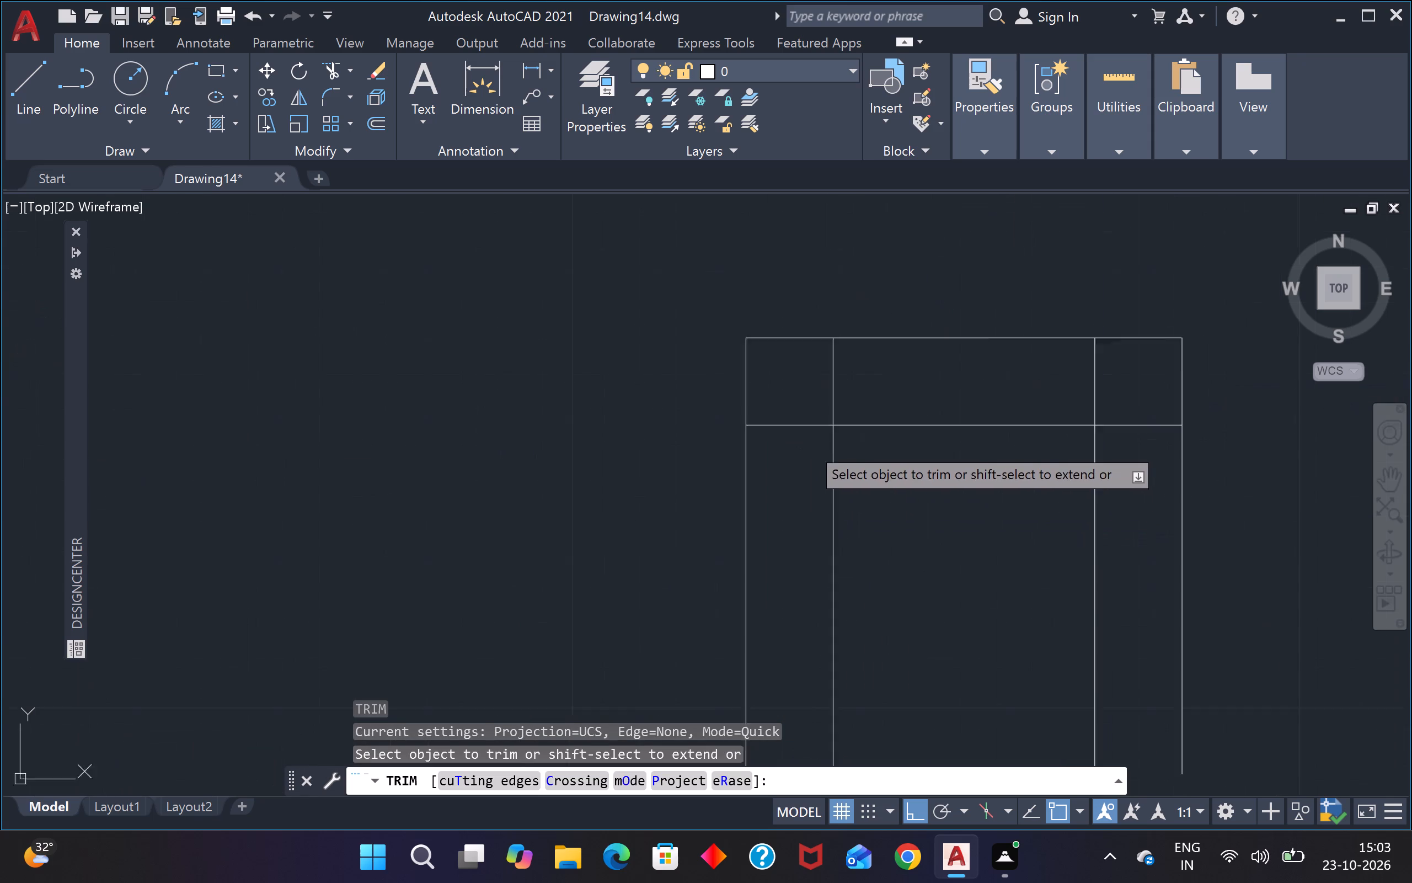
pyautogui.click(863, 368)
pyautogui.doubleClick(816, 369)
pyautogui.click(773, 487)
pyautogui.scroll(-3, 798, 430)
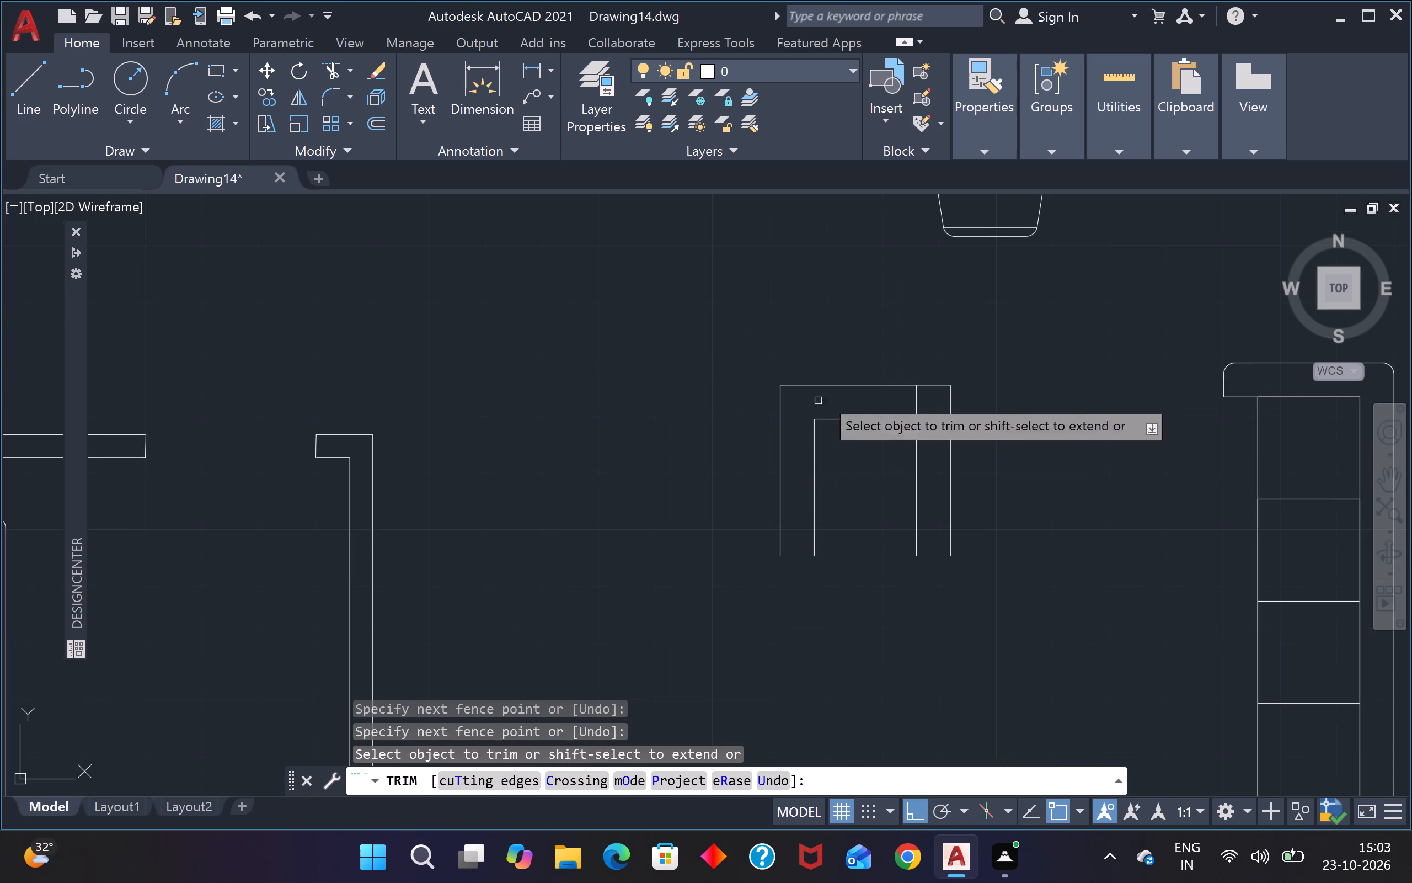
pyautogui.scroll(3, 934, 401)
pyautogui.moveTo(924, 403); pyautogui.dragTo(900, 401)
pyautogui.click(806, 412)
pyautogui.doubleClick(913, 411)
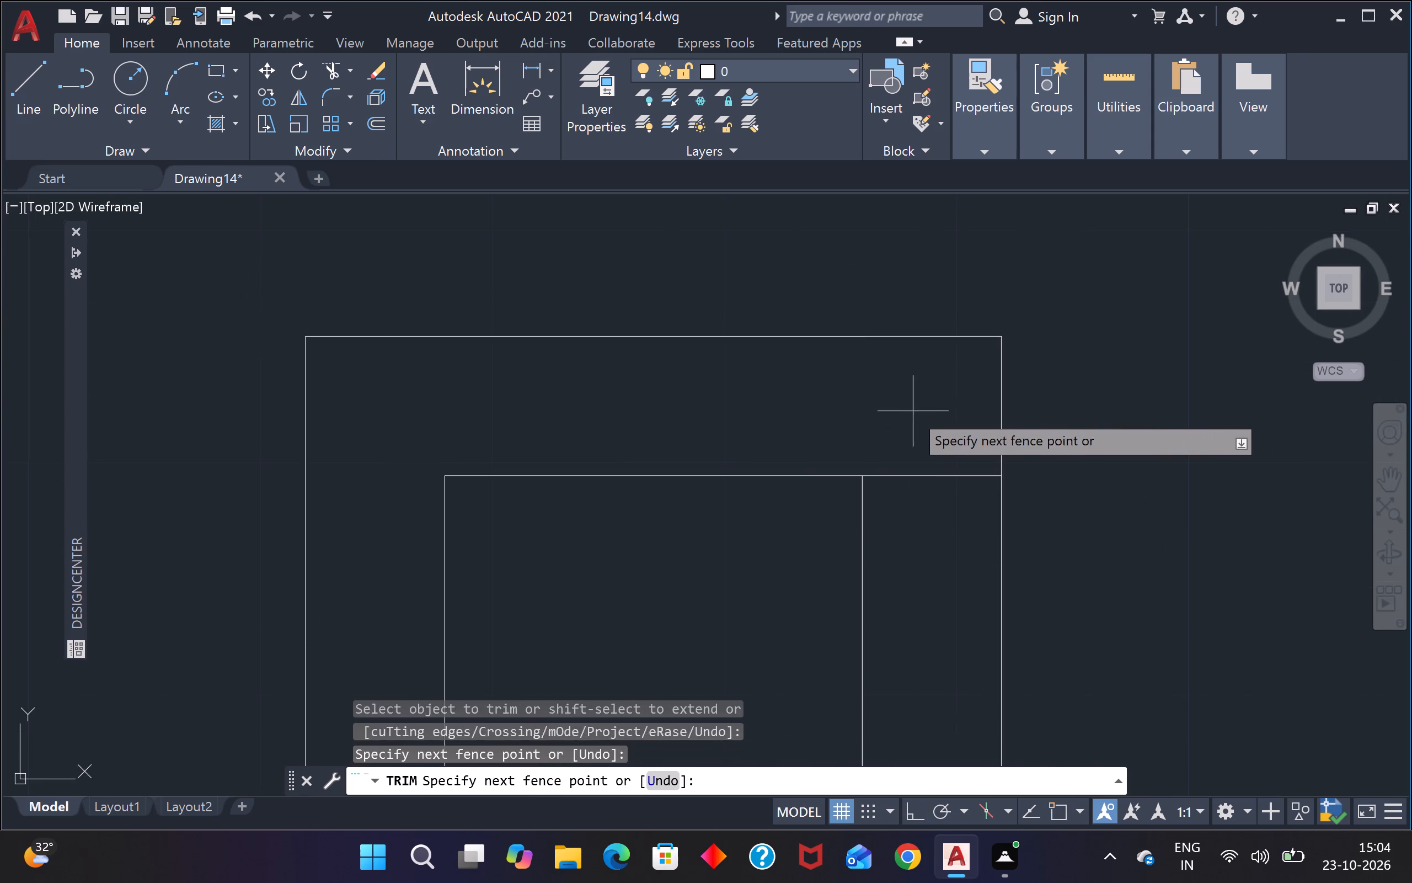
pyautogui.click(943, 538)
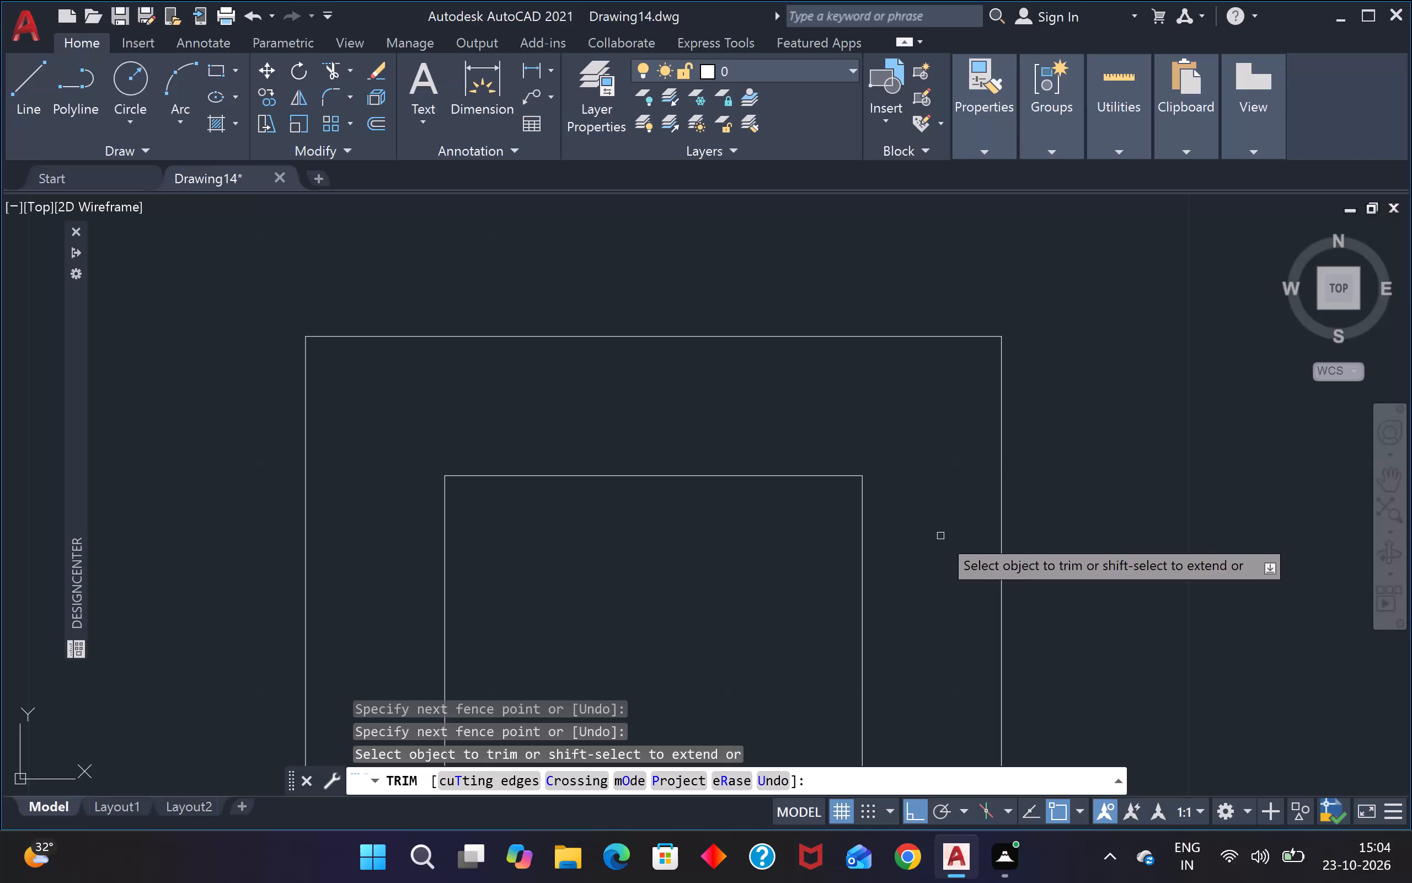
pyautogui.scroll(-4, 900, 497)
pyautogui.press('Escape')
pyautogui.press('Escape')
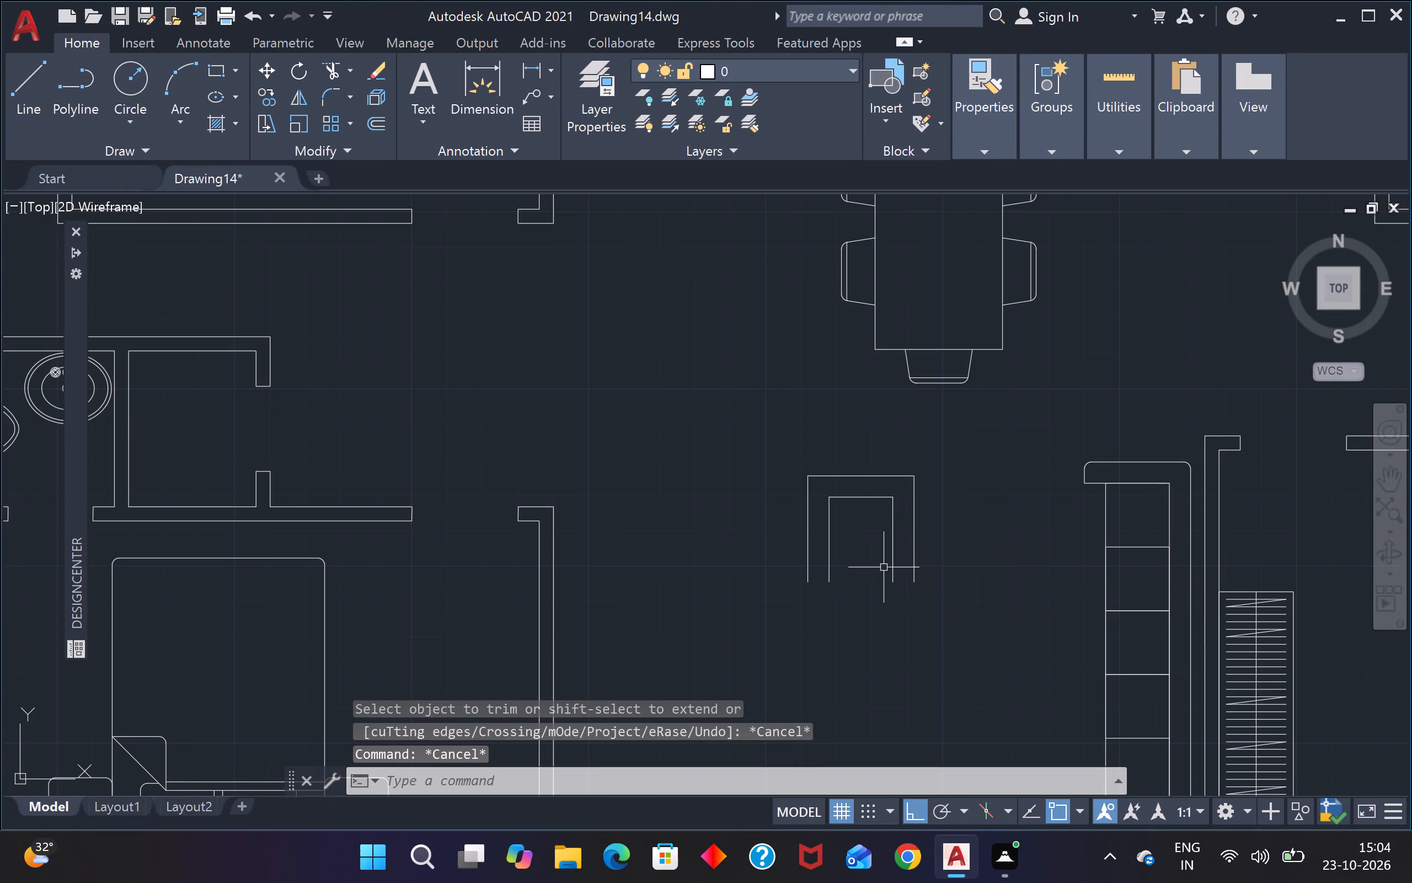
# Draw short lines closing the open front ends of the armchair's right and left arms.
pyautogui.press('l')
pyautogui.press('space')
pyautogui.scroll(4, 884, 563)
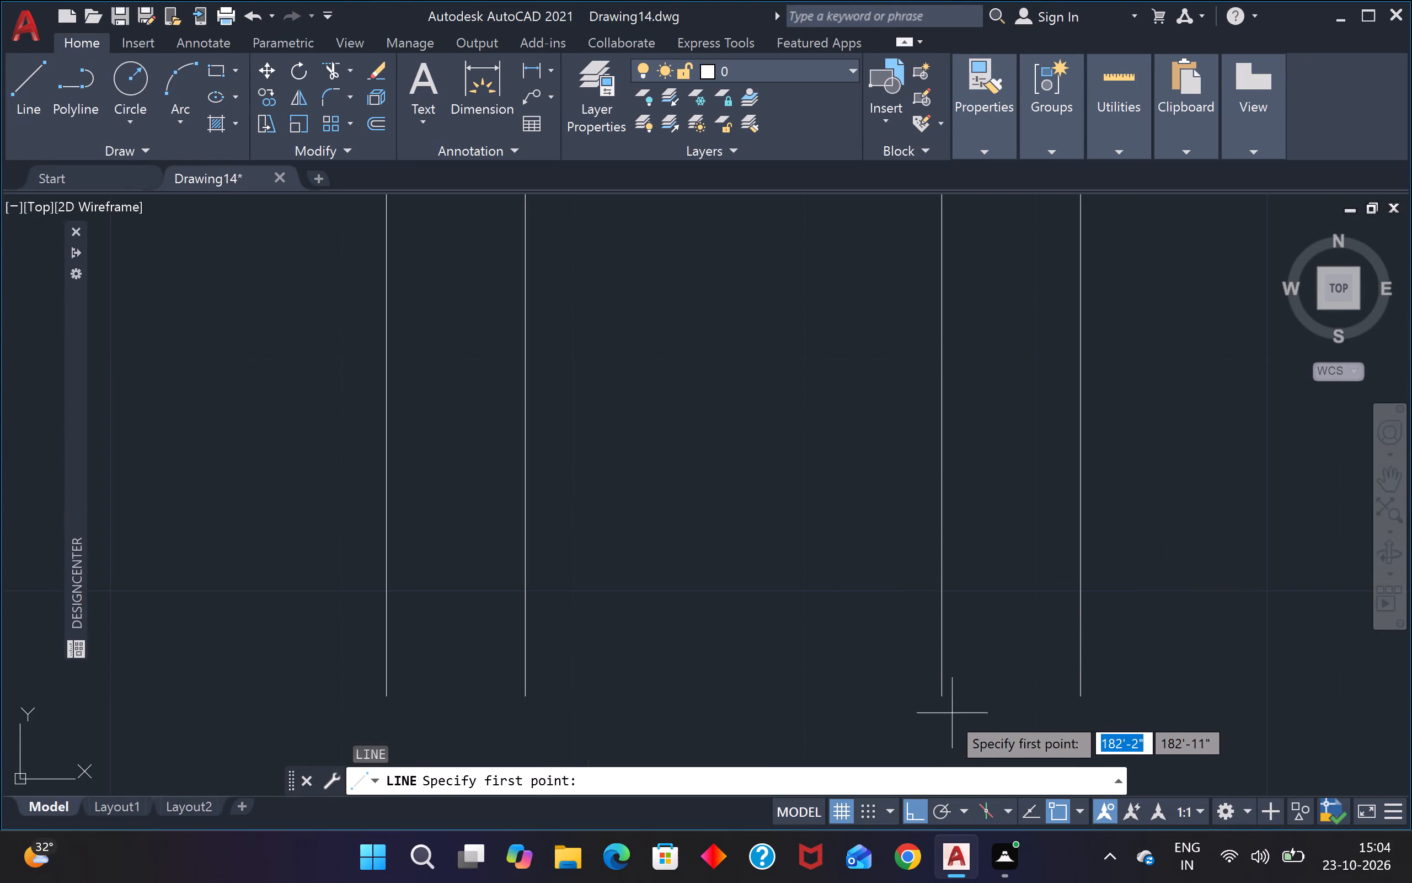
pyautogui.moveTo(937, 699); pyautogui.dragTo(949, 692)
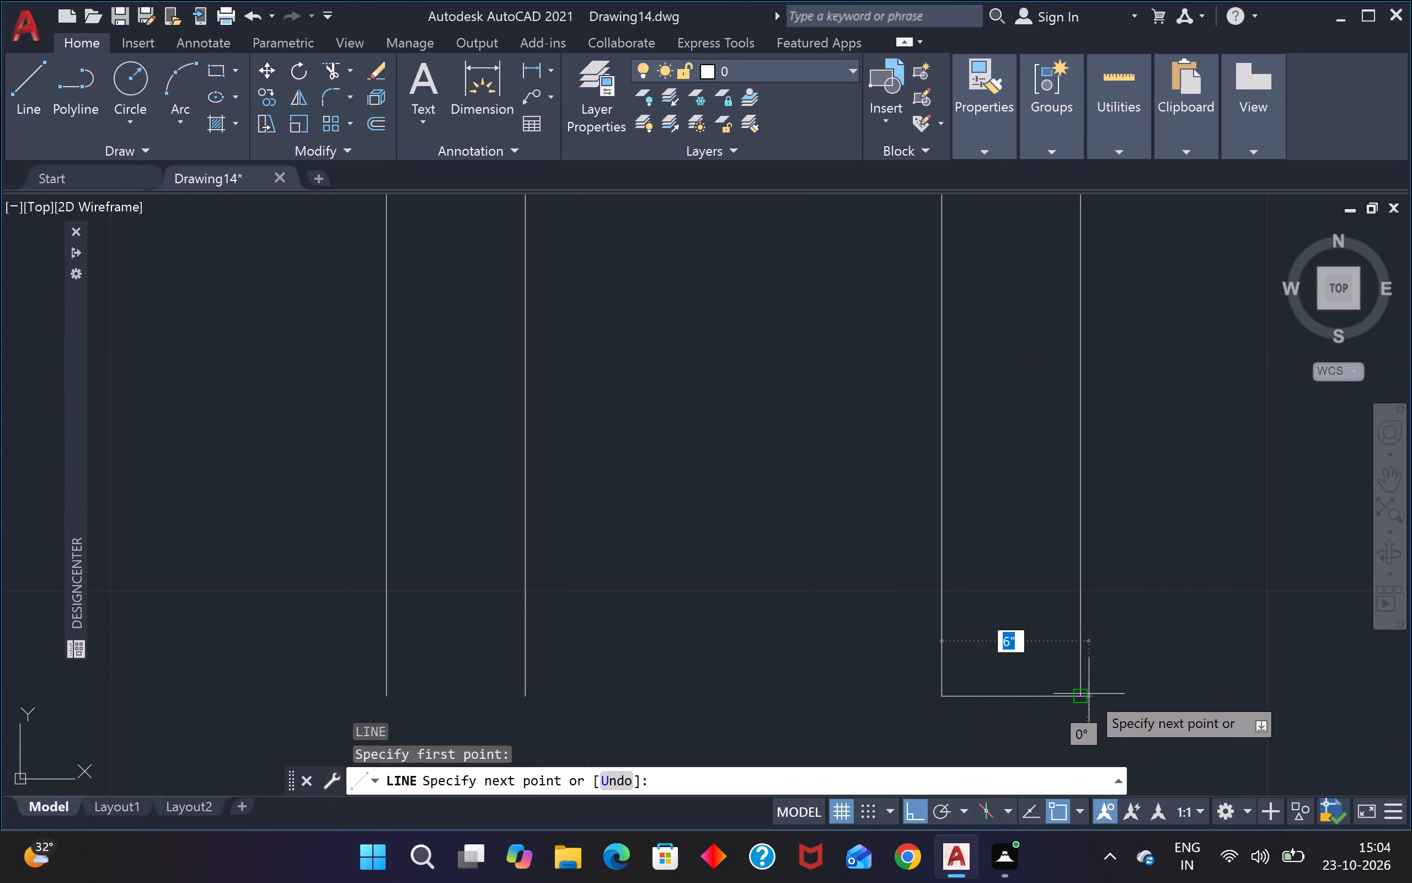
pyautogui.click(1079, 692)
pyautogui.press('Escape')
pyautogui.scroll(-3, 689, 599)
pyautogui.press('space')
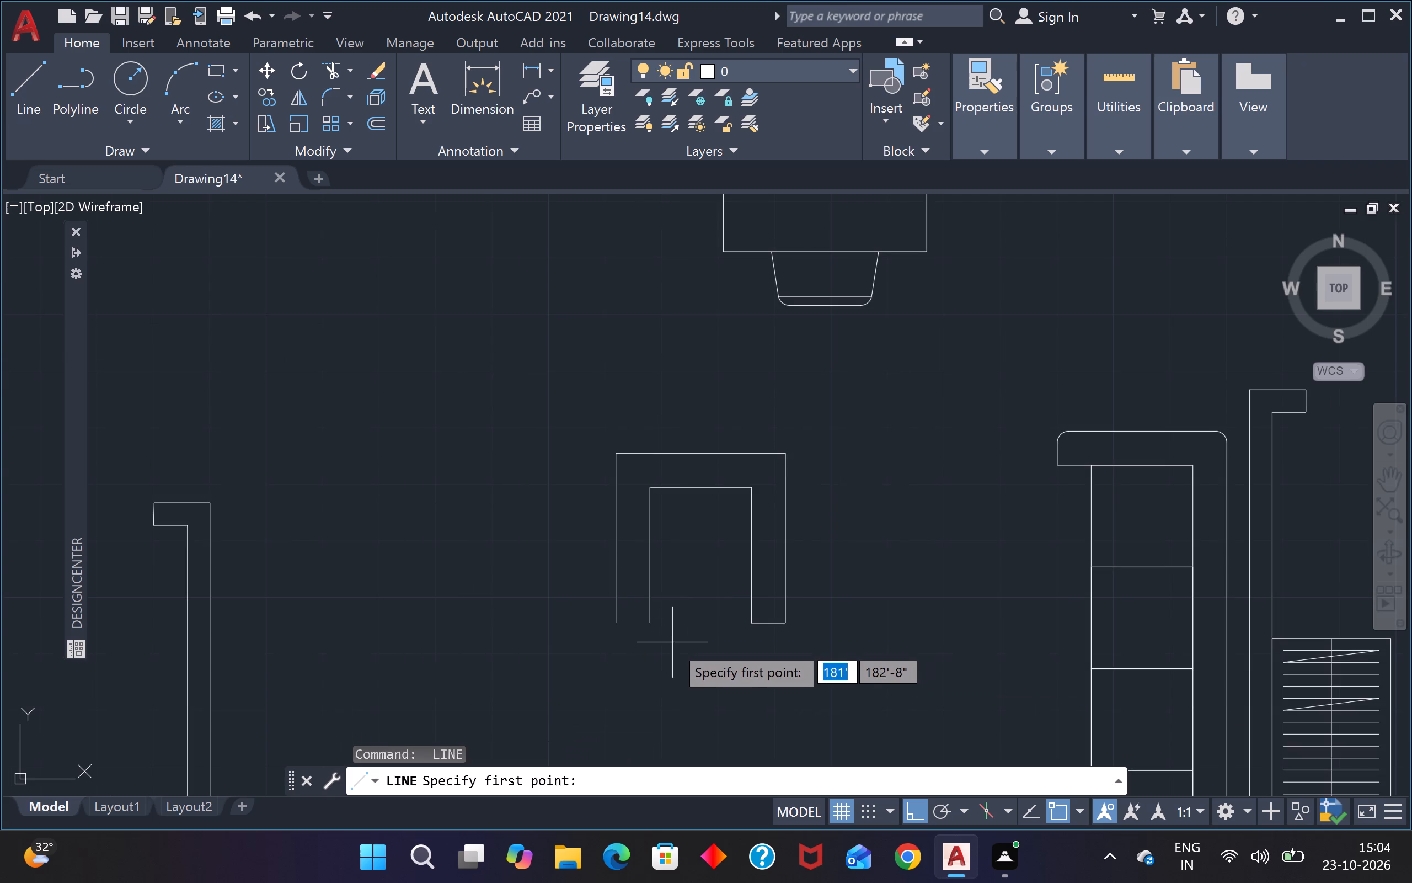
pyautogui.scroll(2, 652, 635)
pyautogui.click(564, 608)
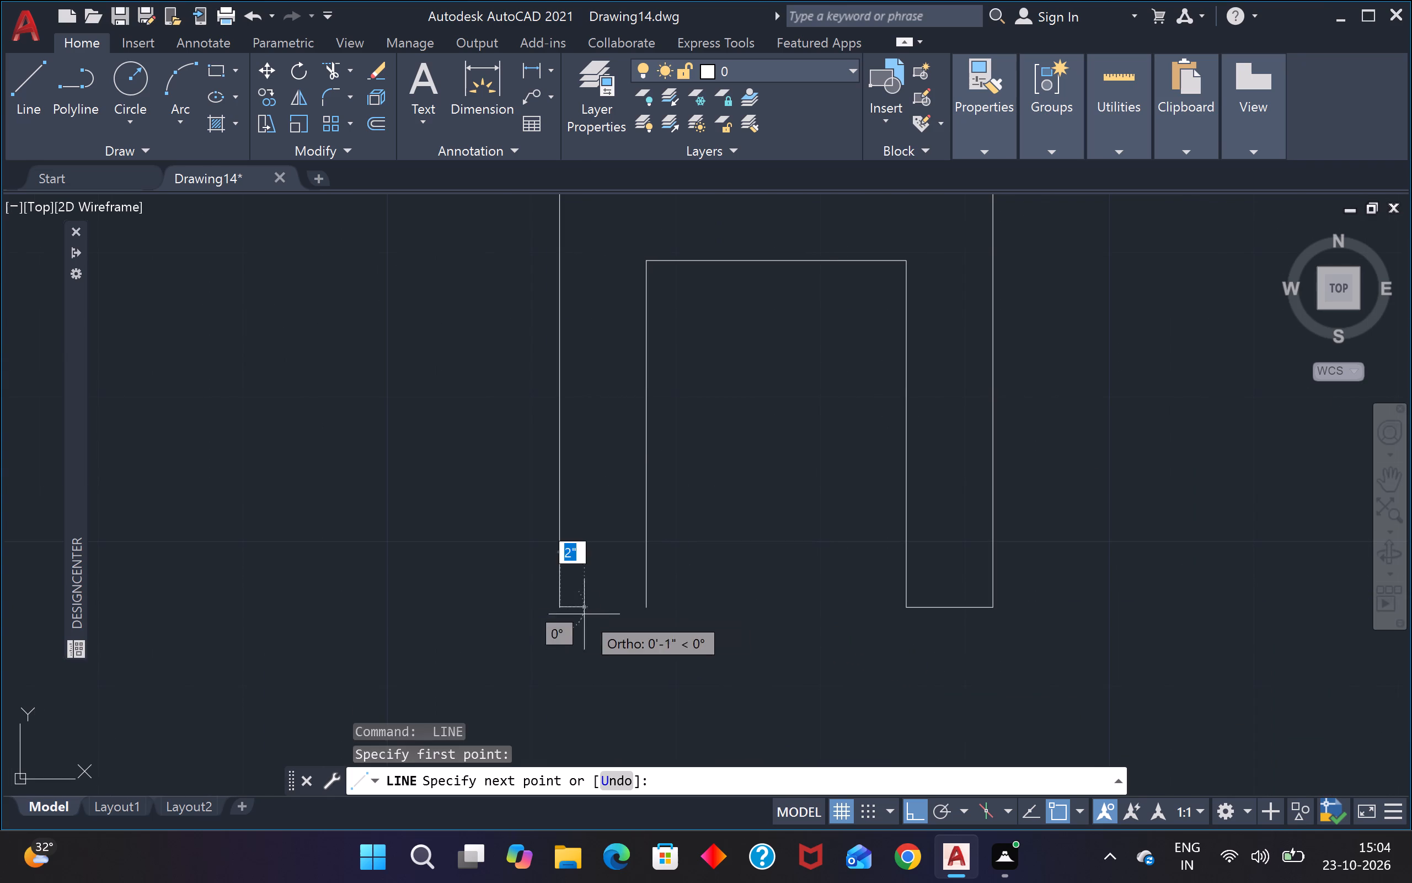
pyautogui.click(648, 606)
pyautogui.press('Escape')
# Fillet both arms' inner front corners and the right arm's outer front corner with a 2" radius.
pyautogui.write('f')
pyautogui.press('space')
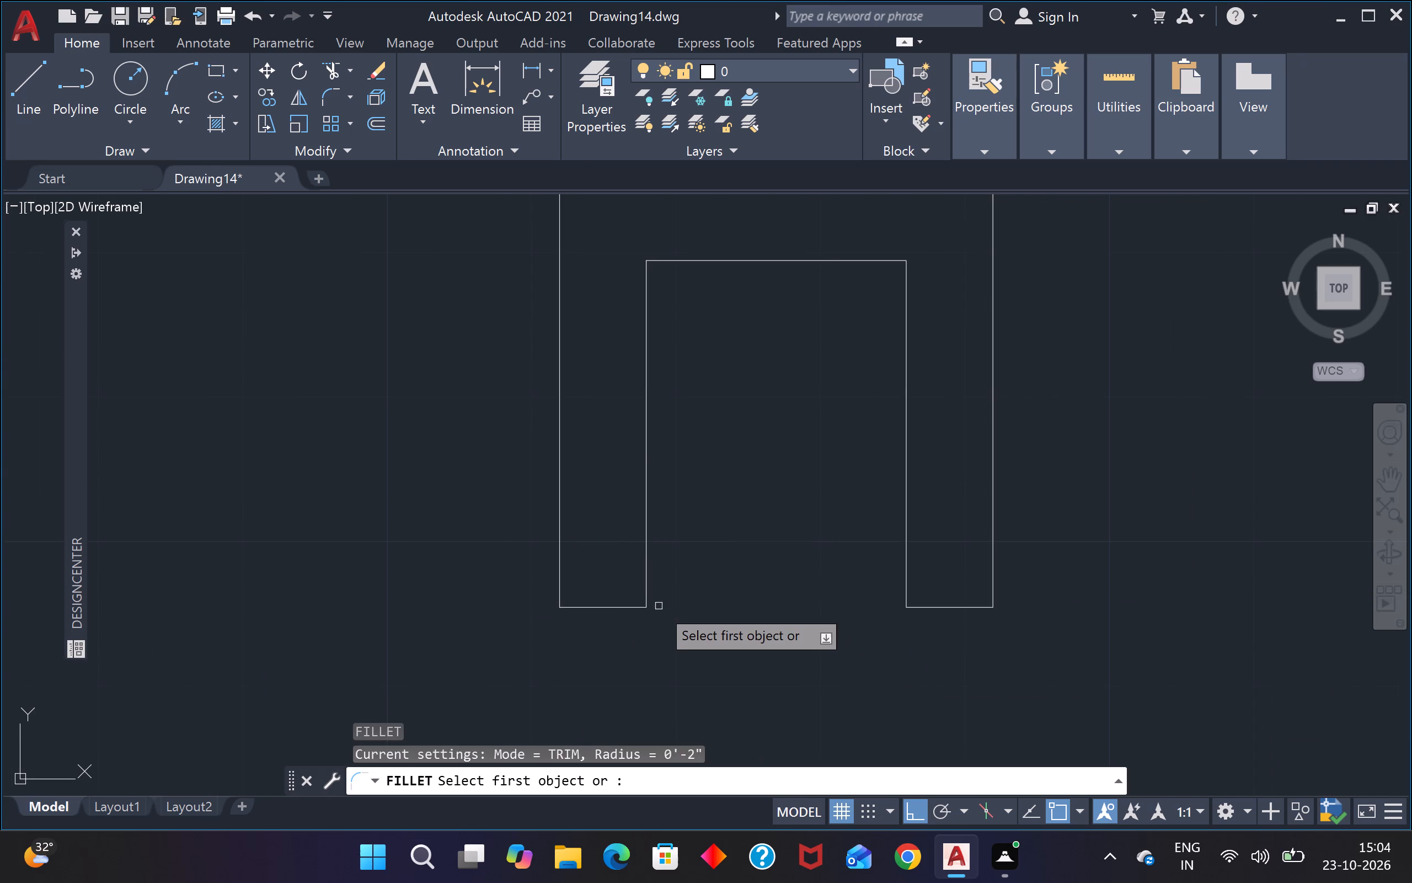
pyautogui.click(644, 581)
pyautogui.click(617, 606)
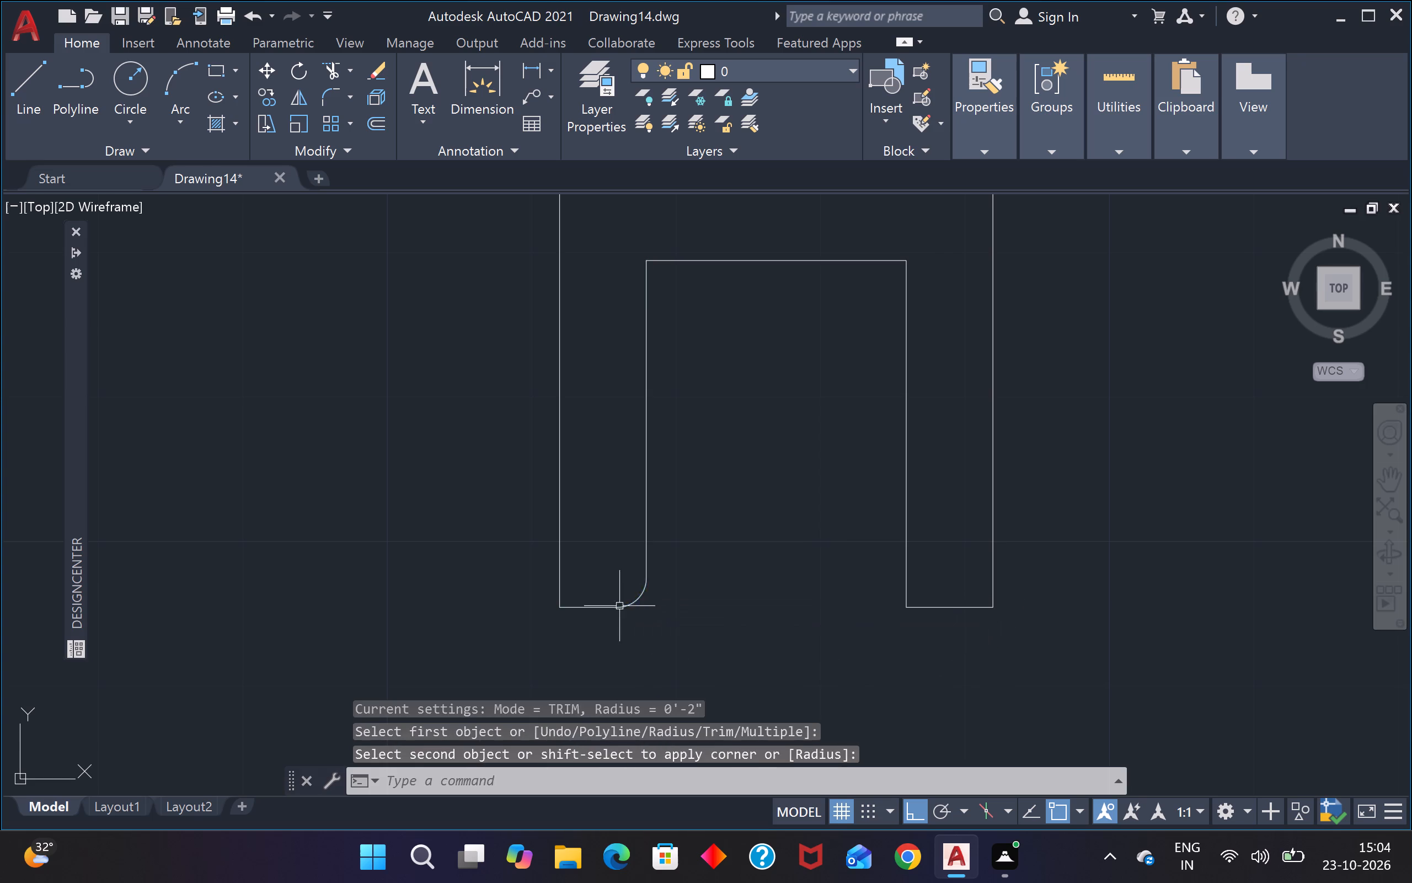
pyautogui.press('space')
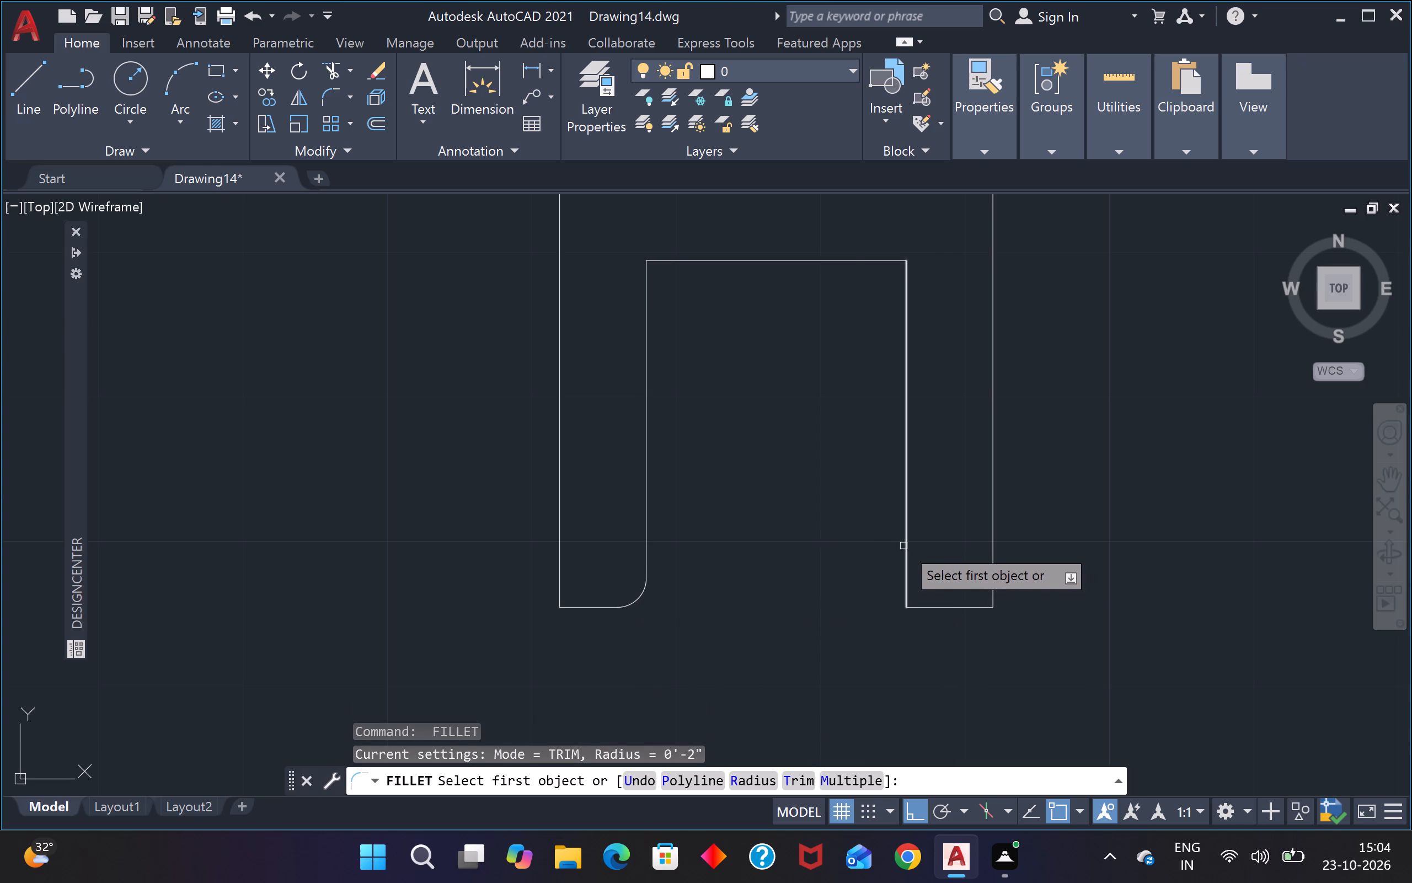
pyautogui.click(903, 546)
pyautogui.click(941, 608)
pyautogui.press('Escape')
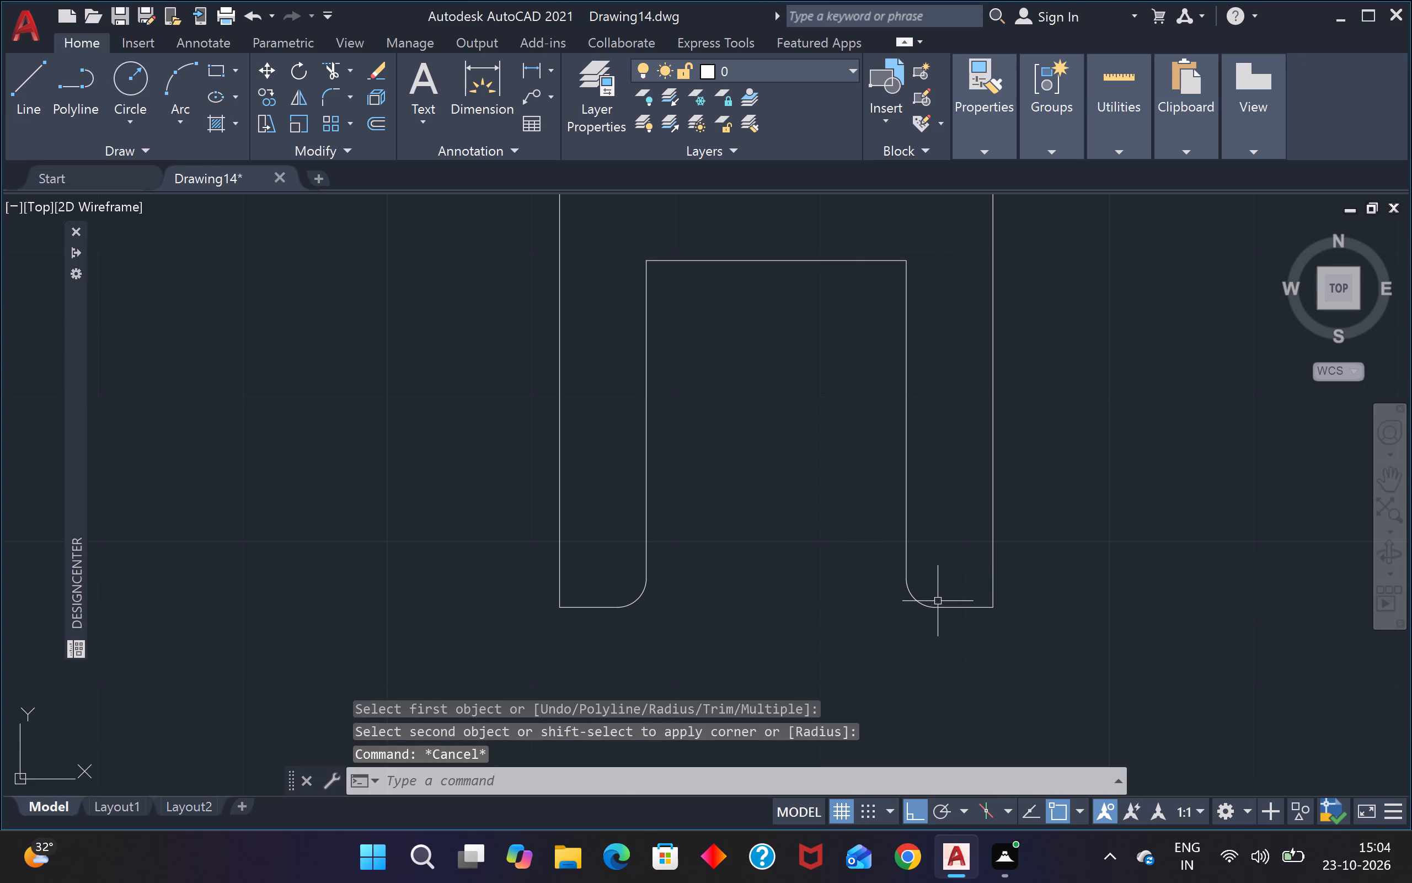
pyautogui.press('space')
pyautogui.click(993, 559)
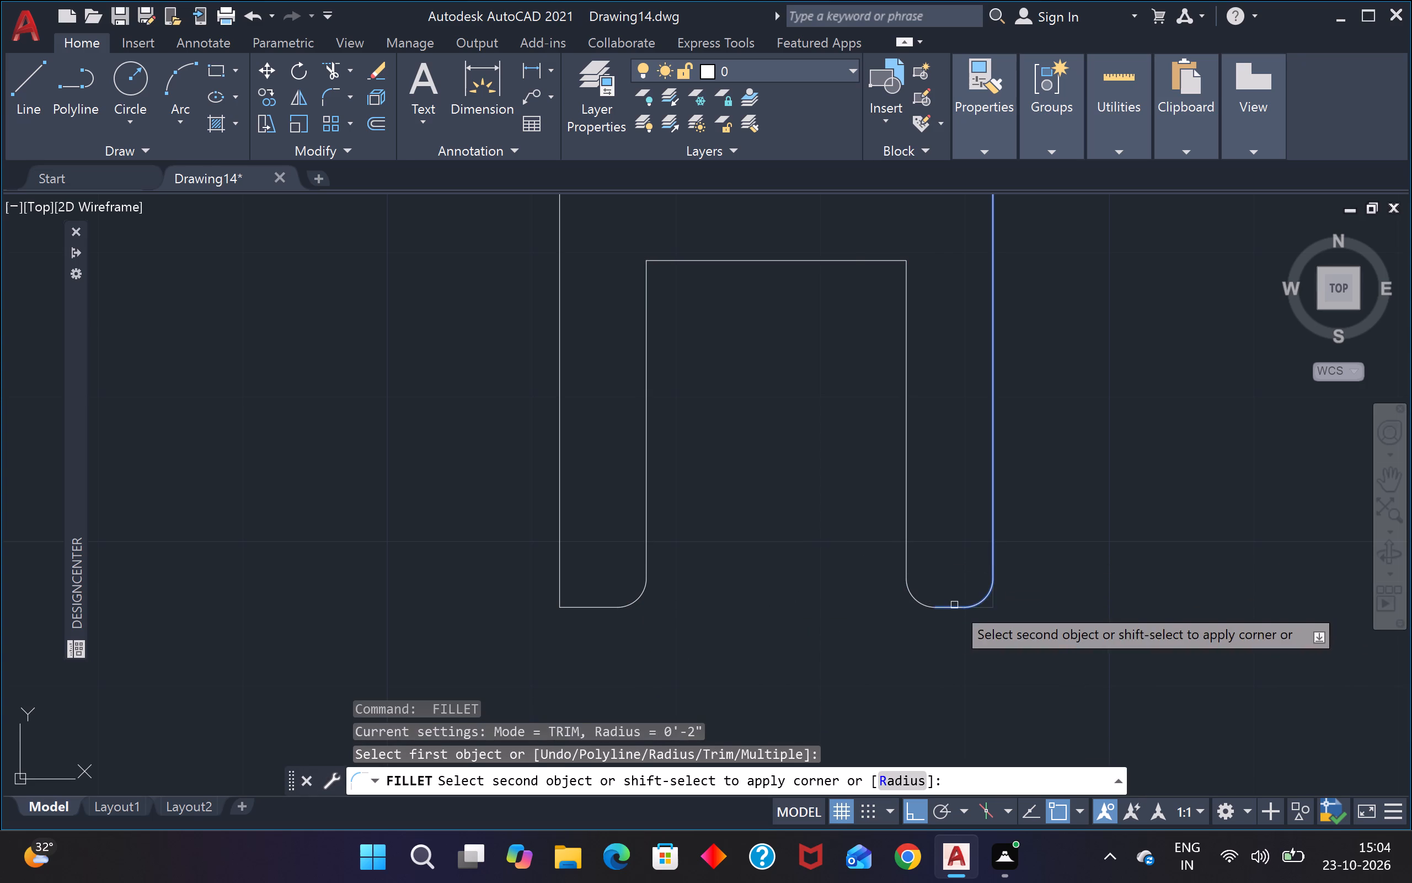
pyautogui.click(954, 605)
# Fillet the two back corners of the armchair's inner outline with a 2" radius.
pyautogui.scroll(-3, 932, 588)
pyautogui.scroll(3, 923, 469)
pyautogui.press('space')
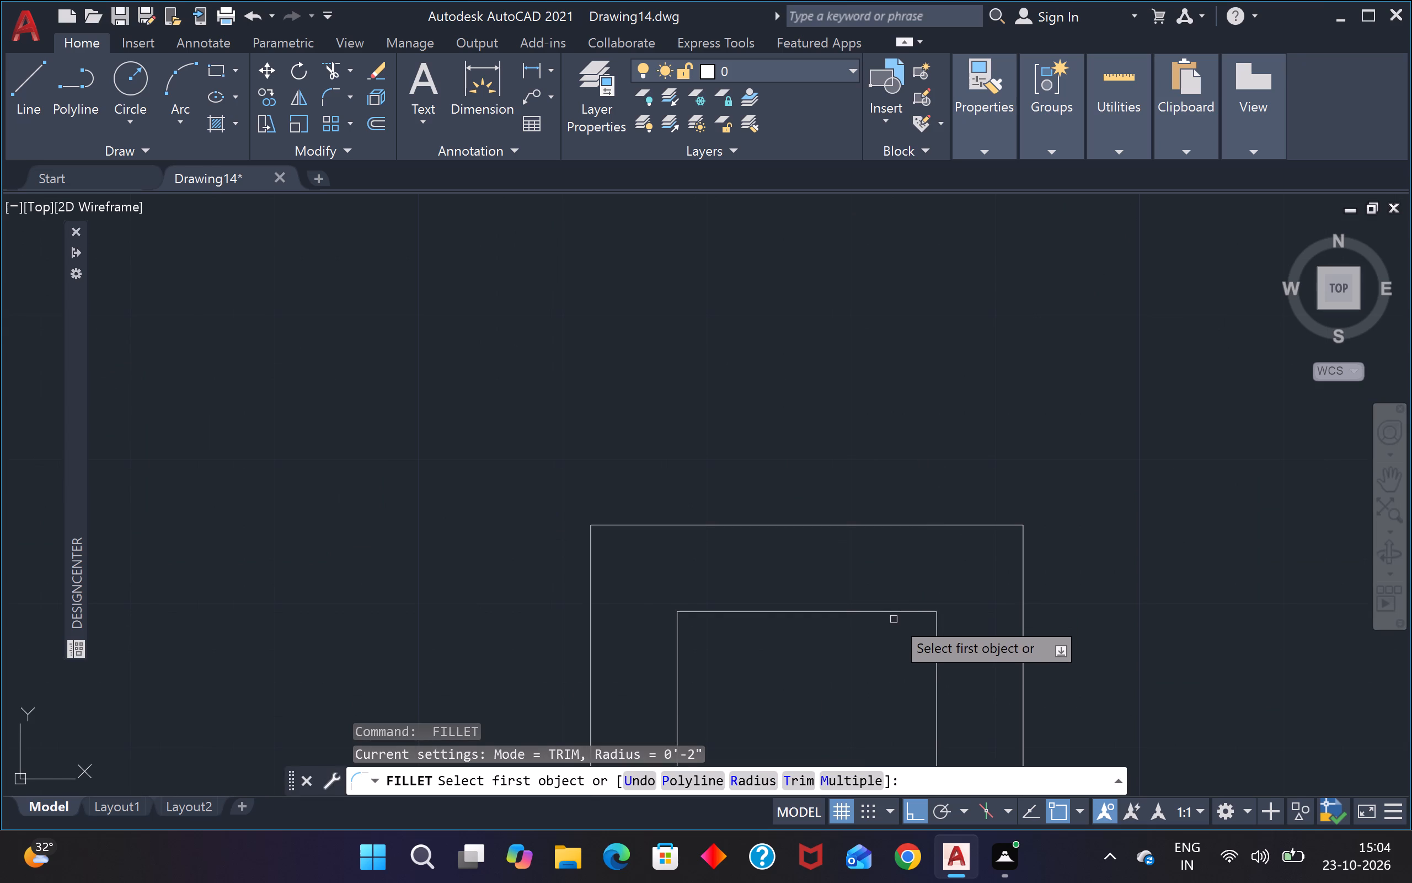
pyautogui.click(897, 610)
pyautogui.click(934, 634)
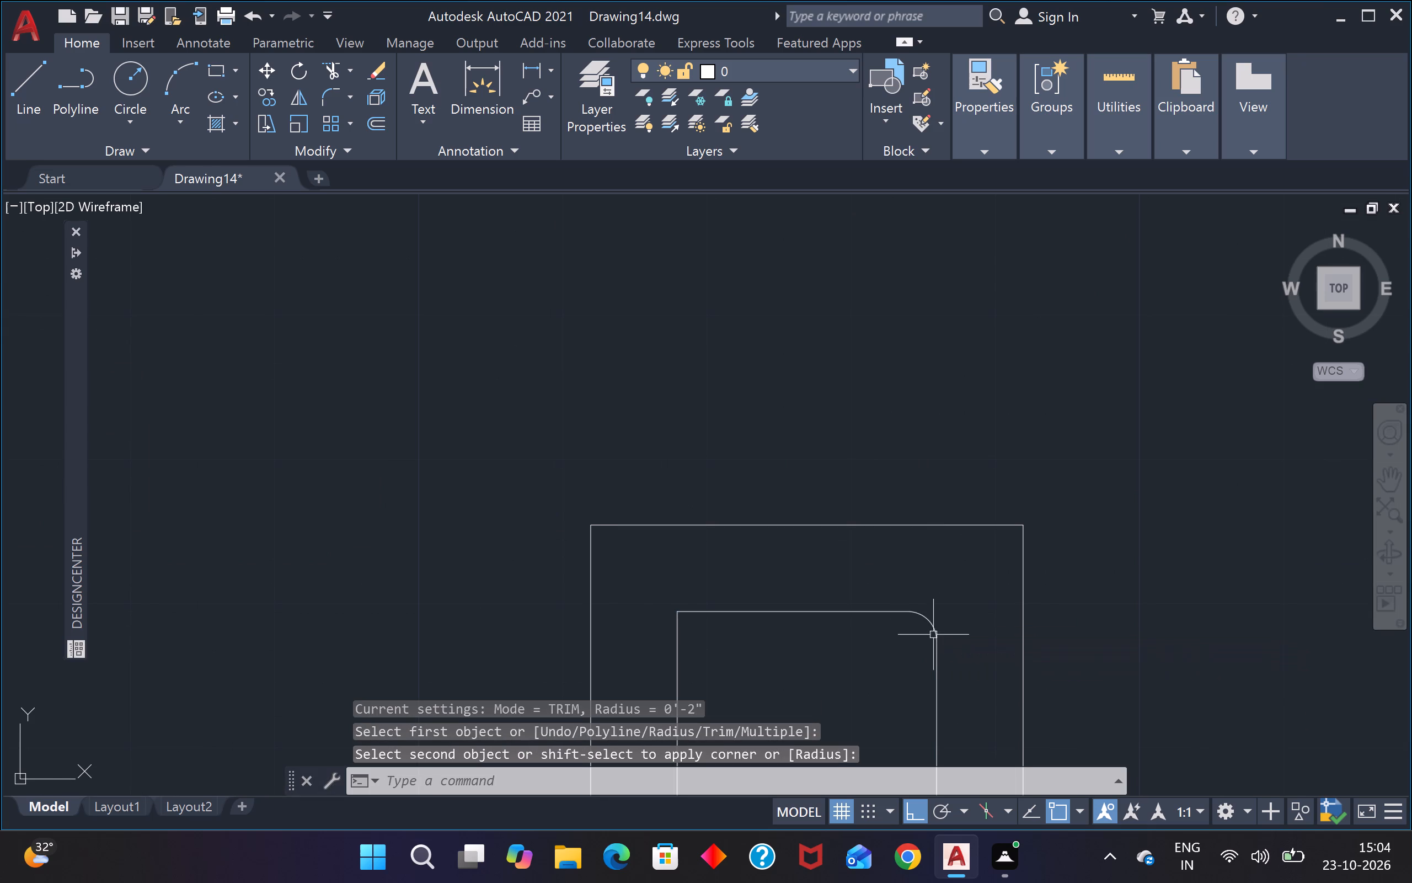
pyautogui.scroll(-3, 814, 607)
pyautogui.scroll(3, 782, 614)
pyautogui.press('space')
pyautogui.click(772, 623)
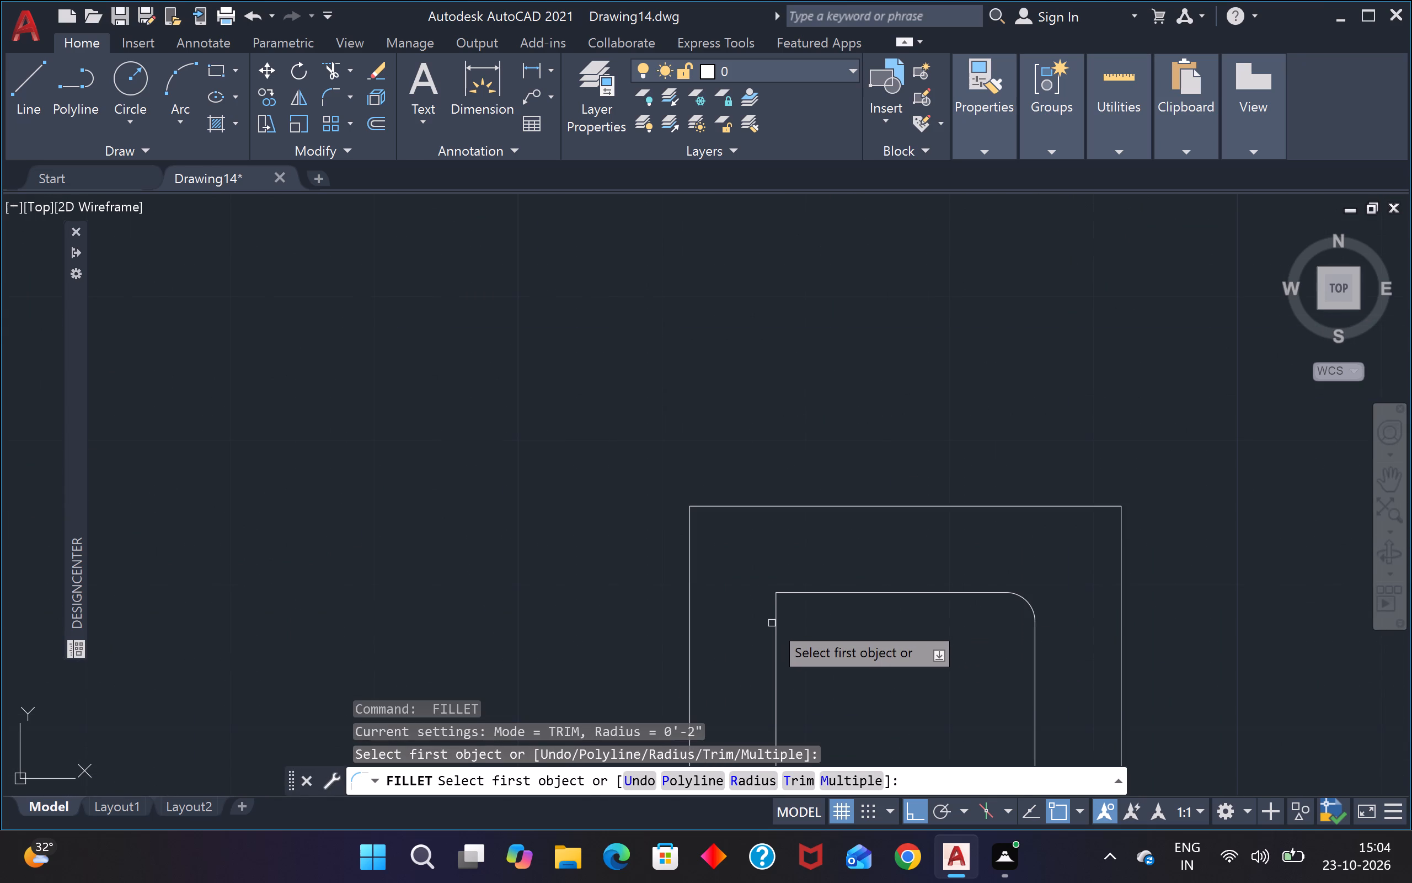
pyautogui.click(773, 623)
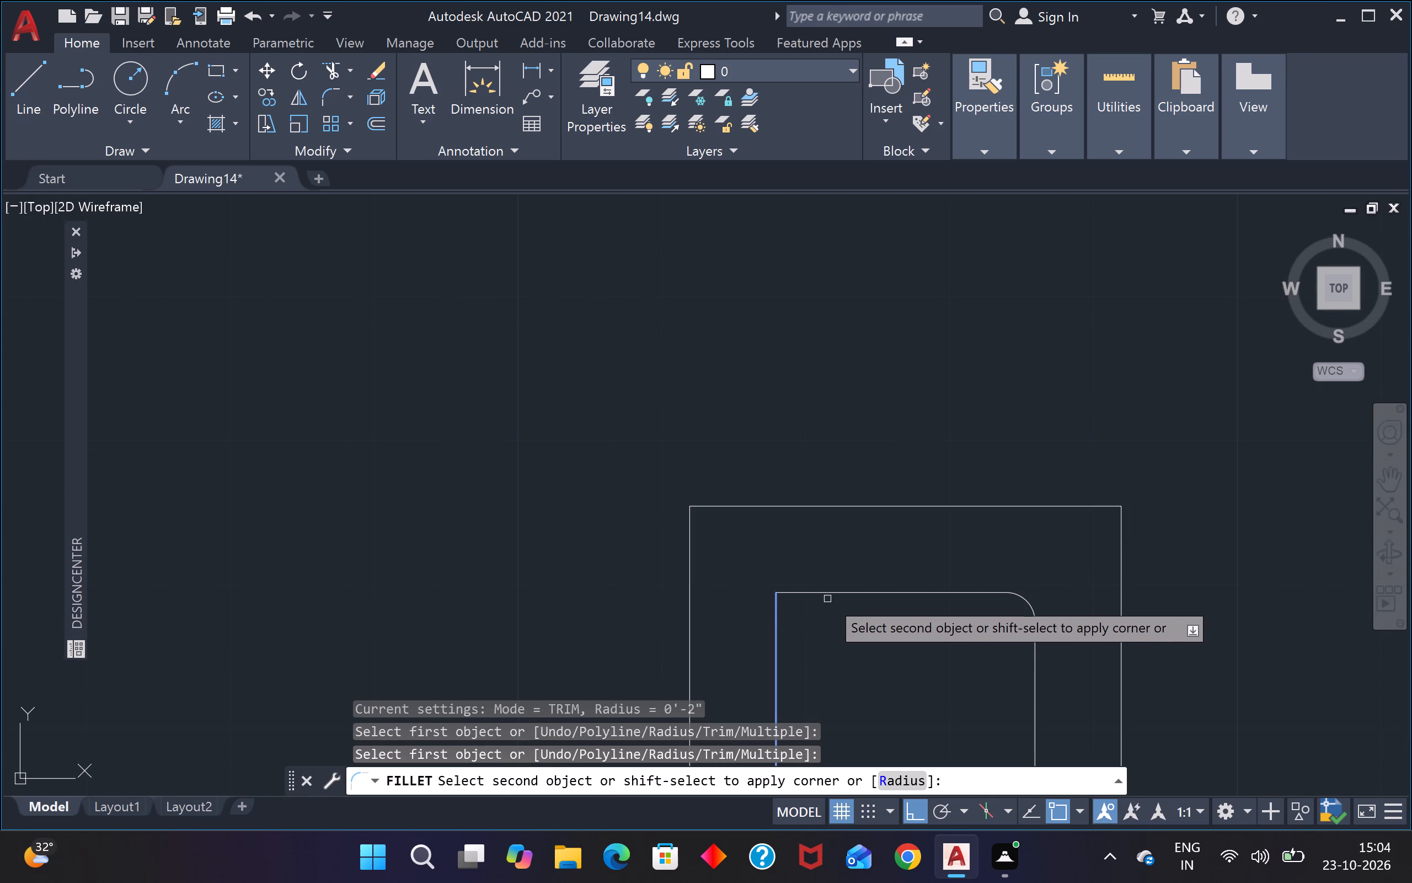
pyautogui.click(830, 593)
pyautogui.press('Escape')
# Fillet the armchair's two outer back corners and the left arm's outer front corner with a 2" radius.
pyautogui.press('space')
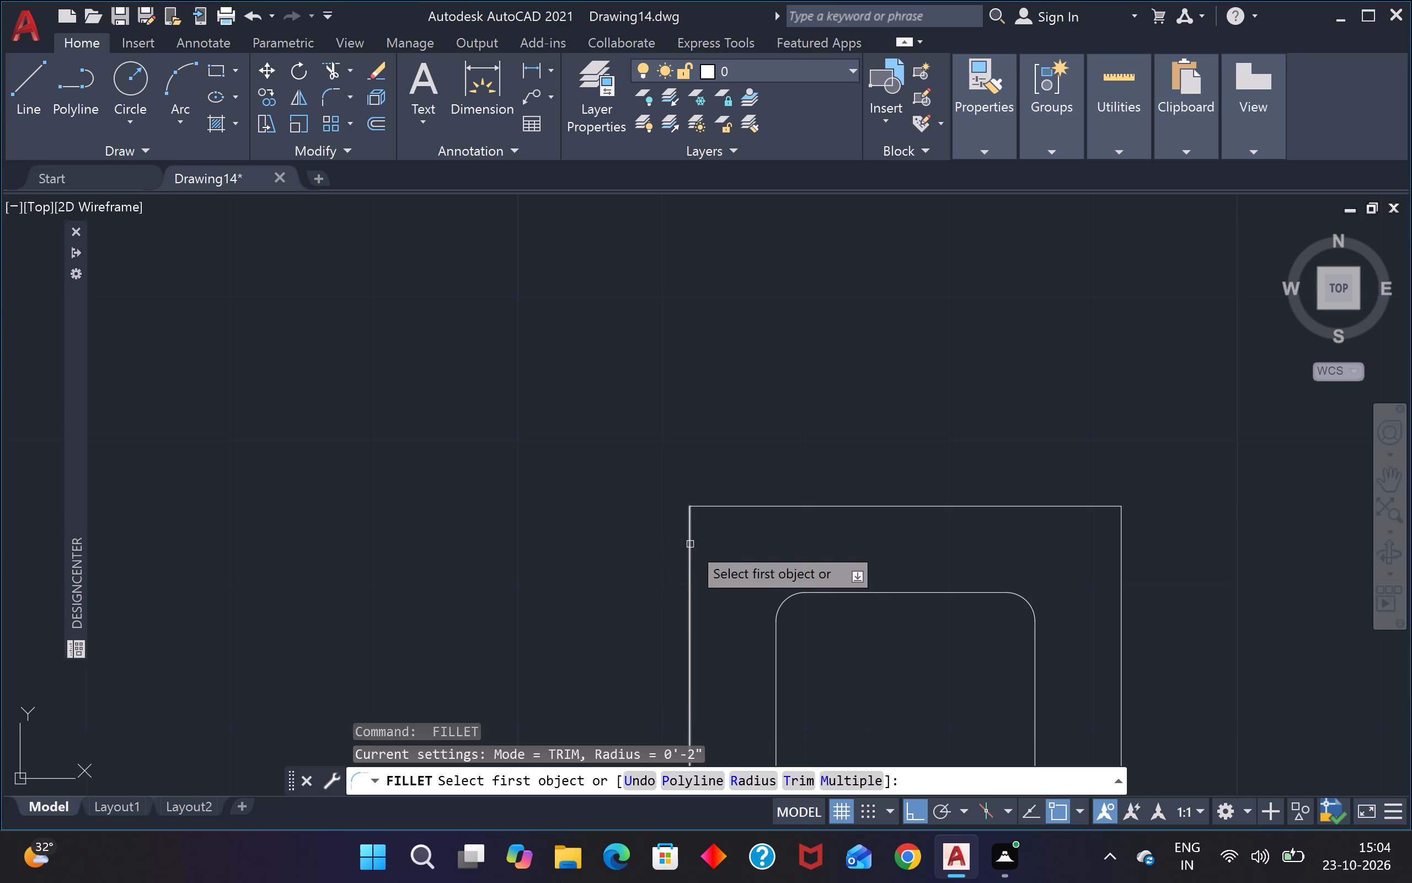
pyautogui.click(690, 544)
pyautogui.click(762, 511)
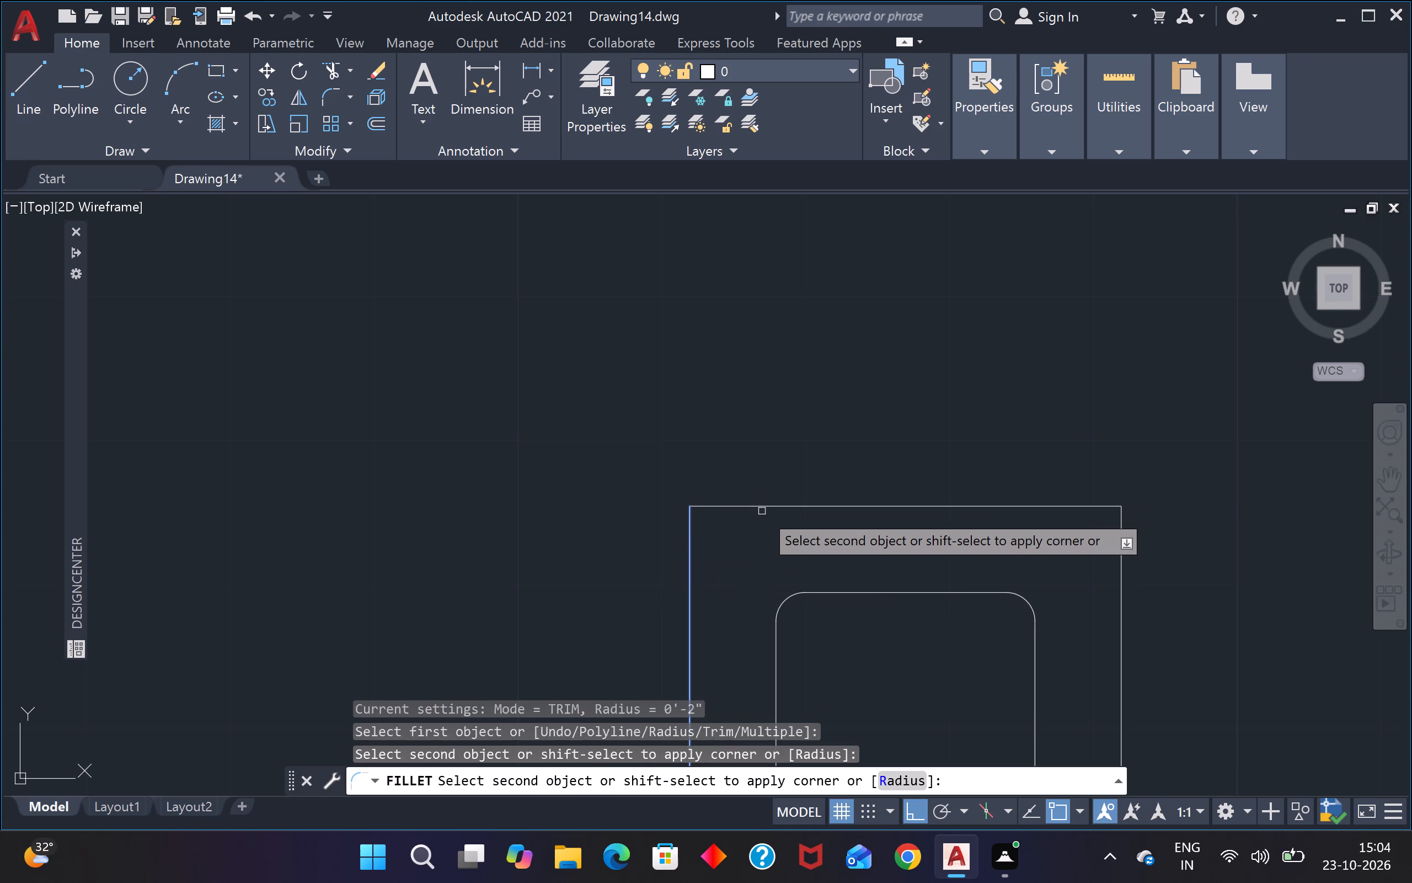
pyautogui.click(763, 508)
pyautogui.press('space')
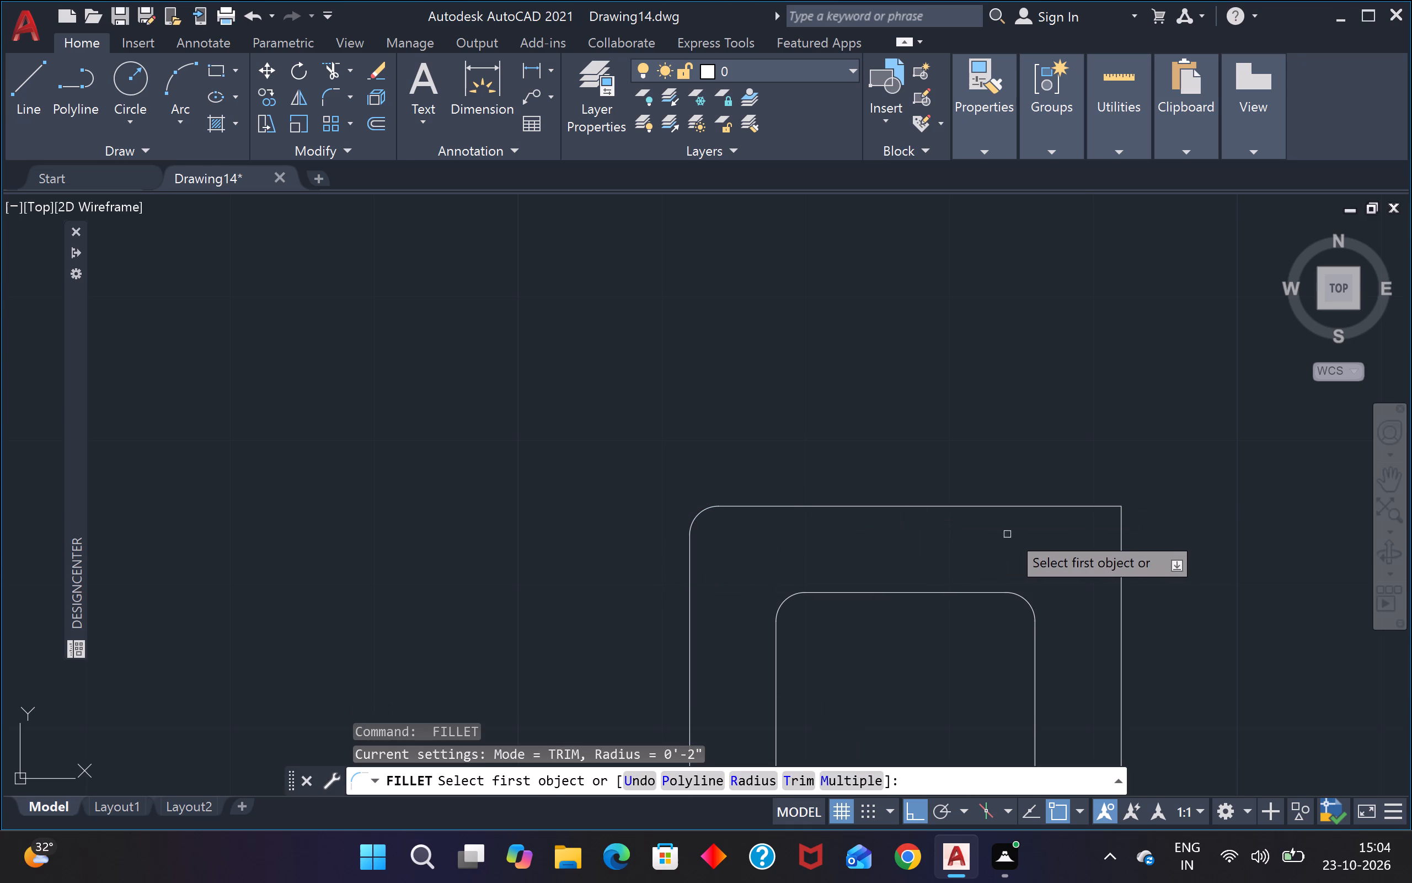
pyautogui.click(1040, 507)
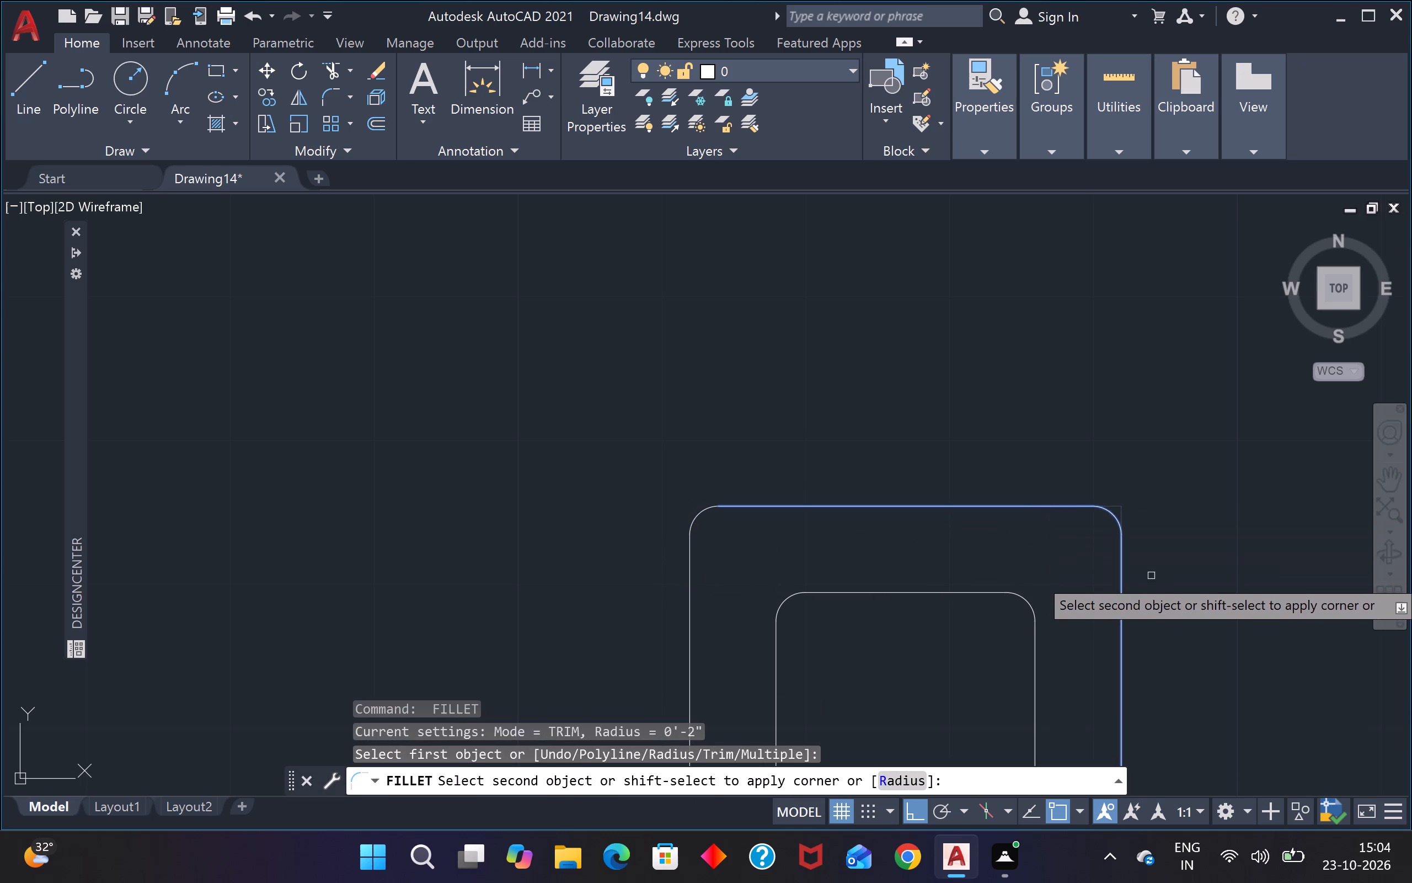
pyautogui.click(1121, 572)
pyautogui.scroll(-4, 1117, 560)
pyautogui.scroll(2, 1062, 614)
pyautogui.press('space')
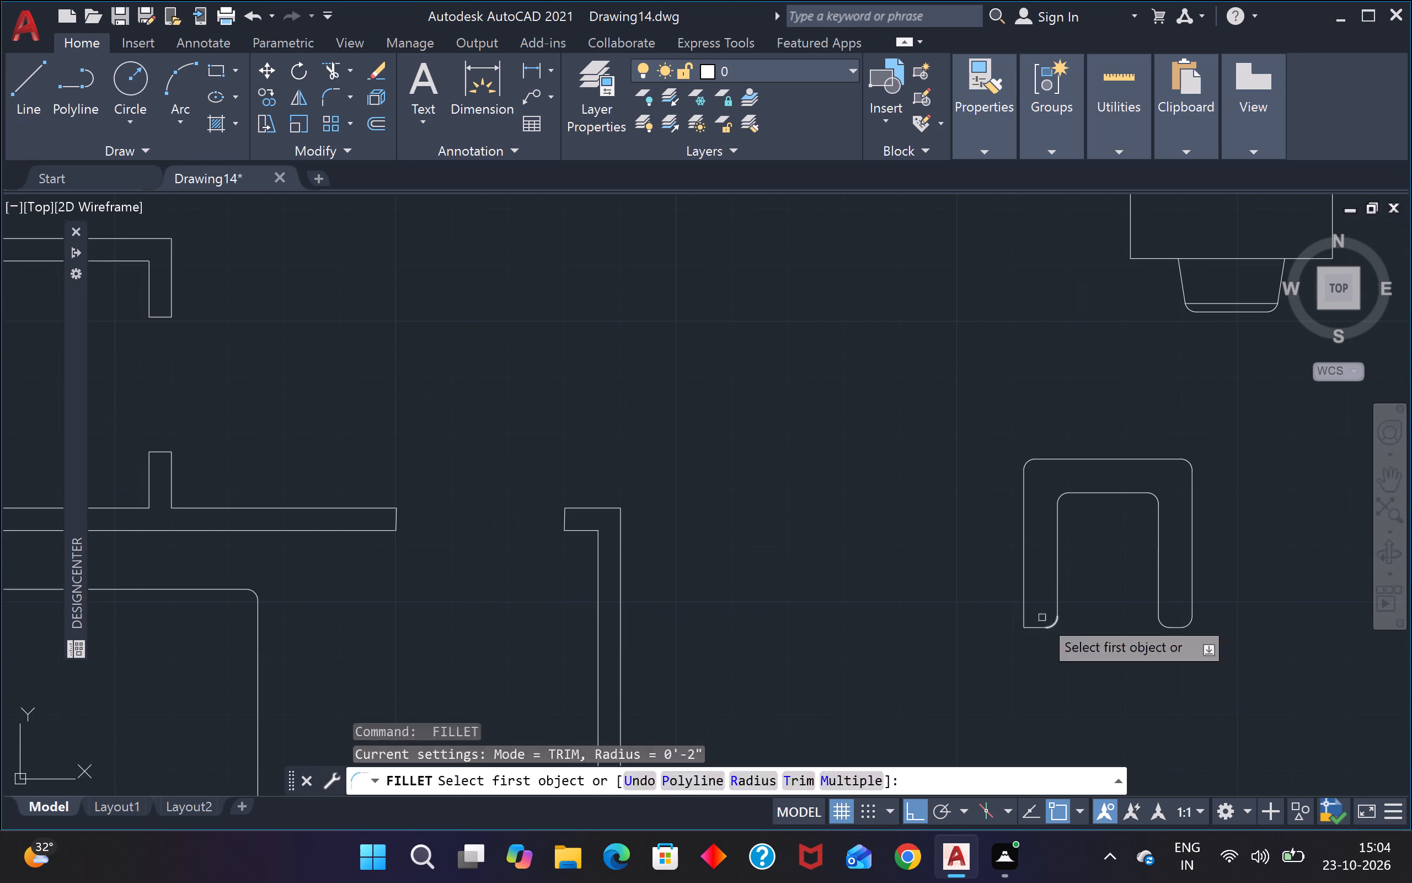
pyautogui.click(1023, 608)
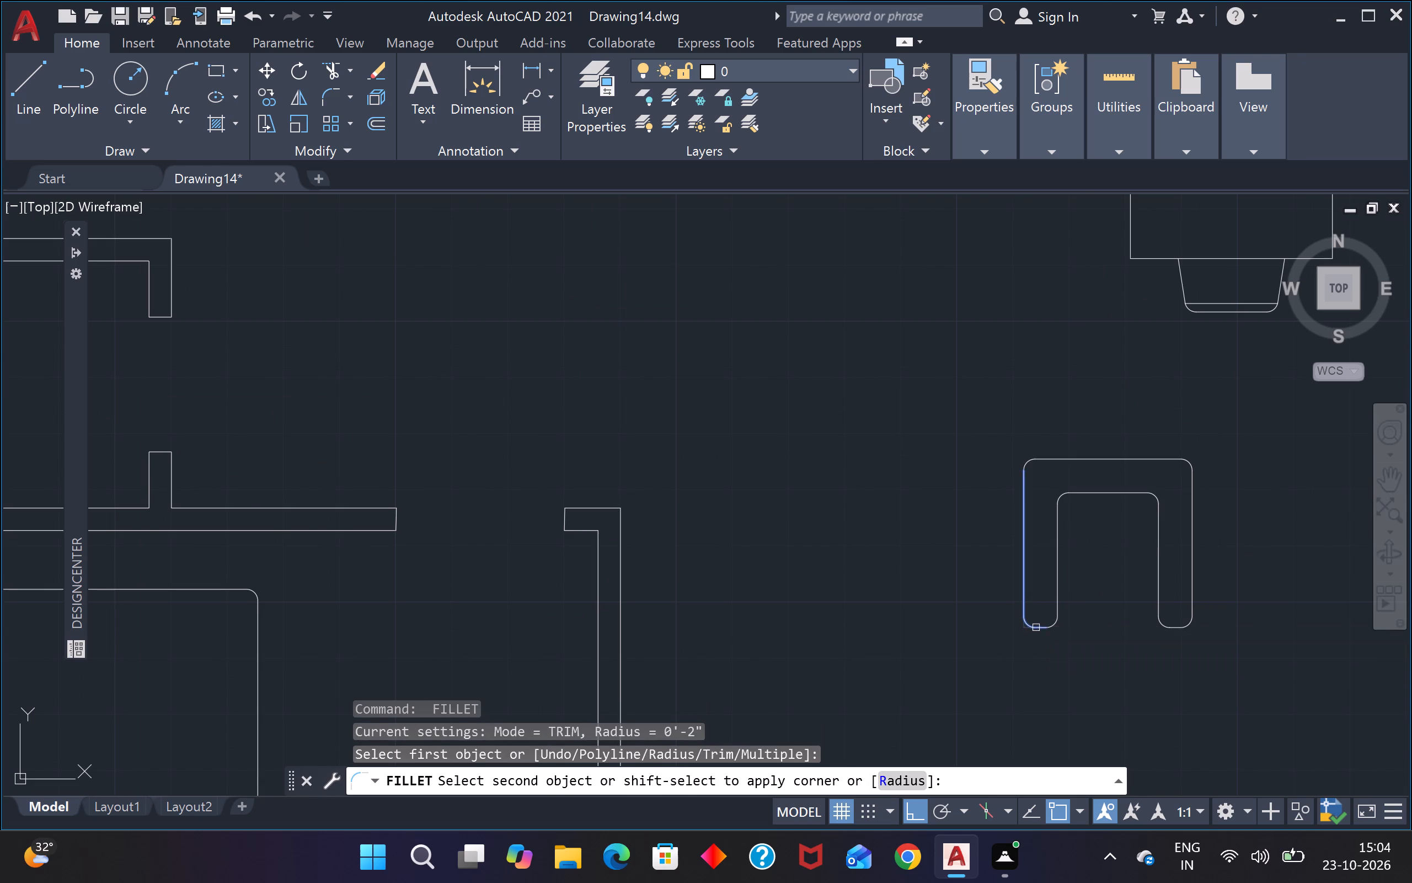
pyautogui.click(1036, 627)
pyautogui.press('Escape')
pyautogui.press('Escape')
# Draw a 1'6" by 1'6" rectangle for the seat cushion in the open space left of the armchair.
pyautogui.press('r')
pyautogui.press('e')
pyautogui.press('c')
pyautogui.press('space')
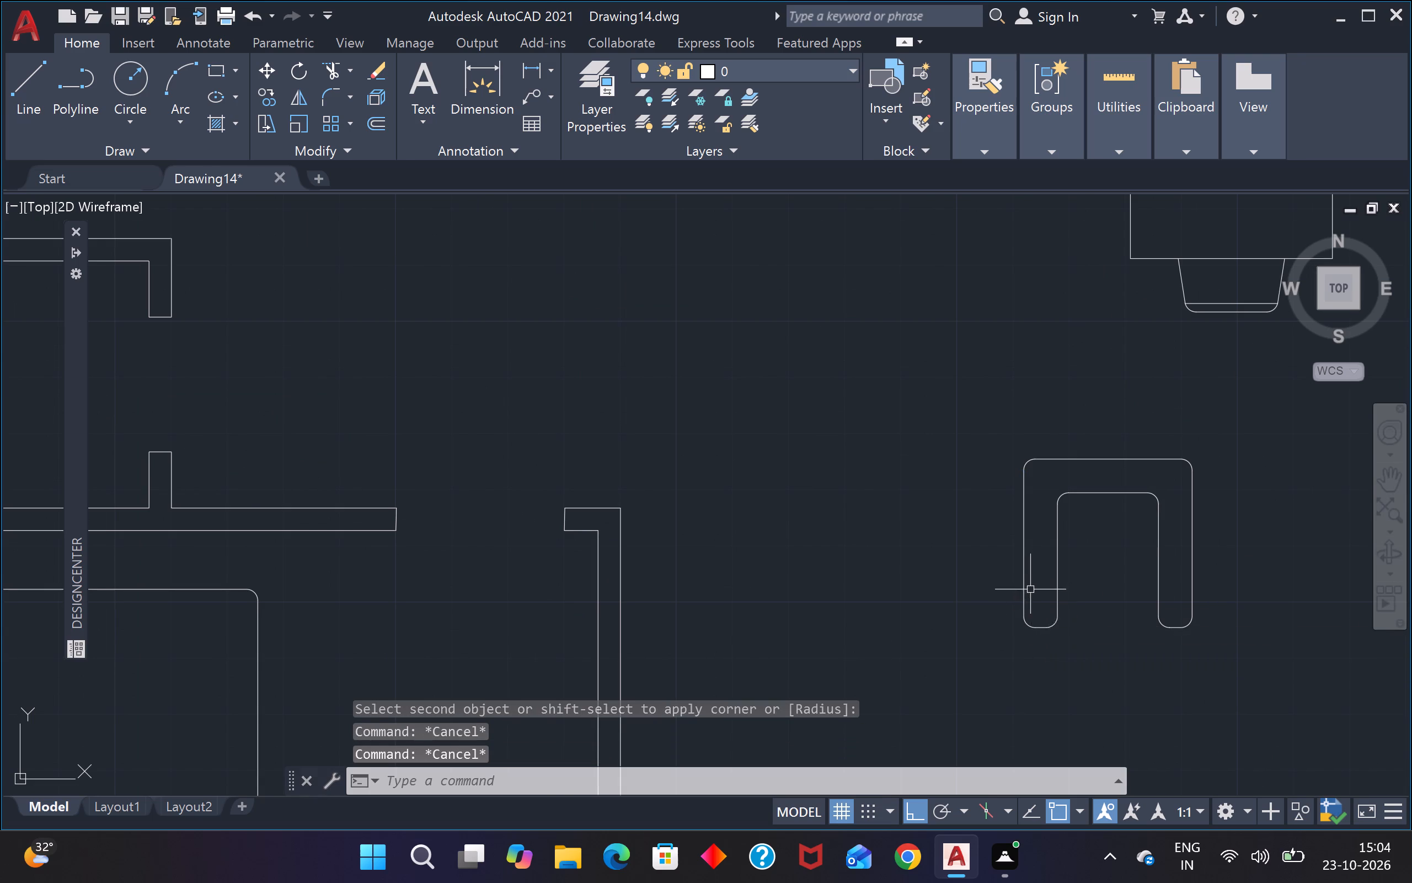
pyautogui.click(793, 519)
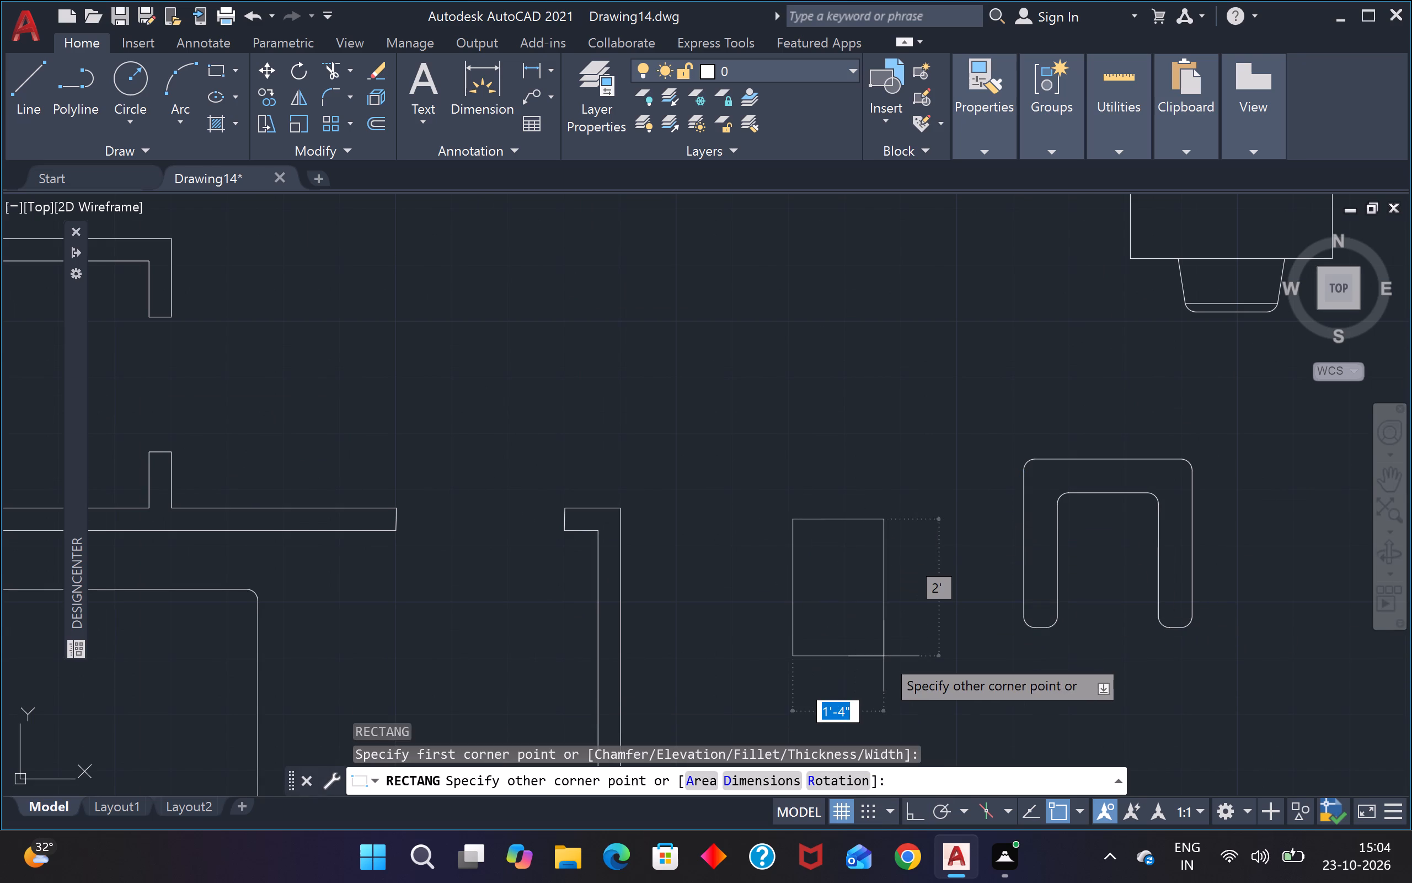
pyautogui.write("1'6")
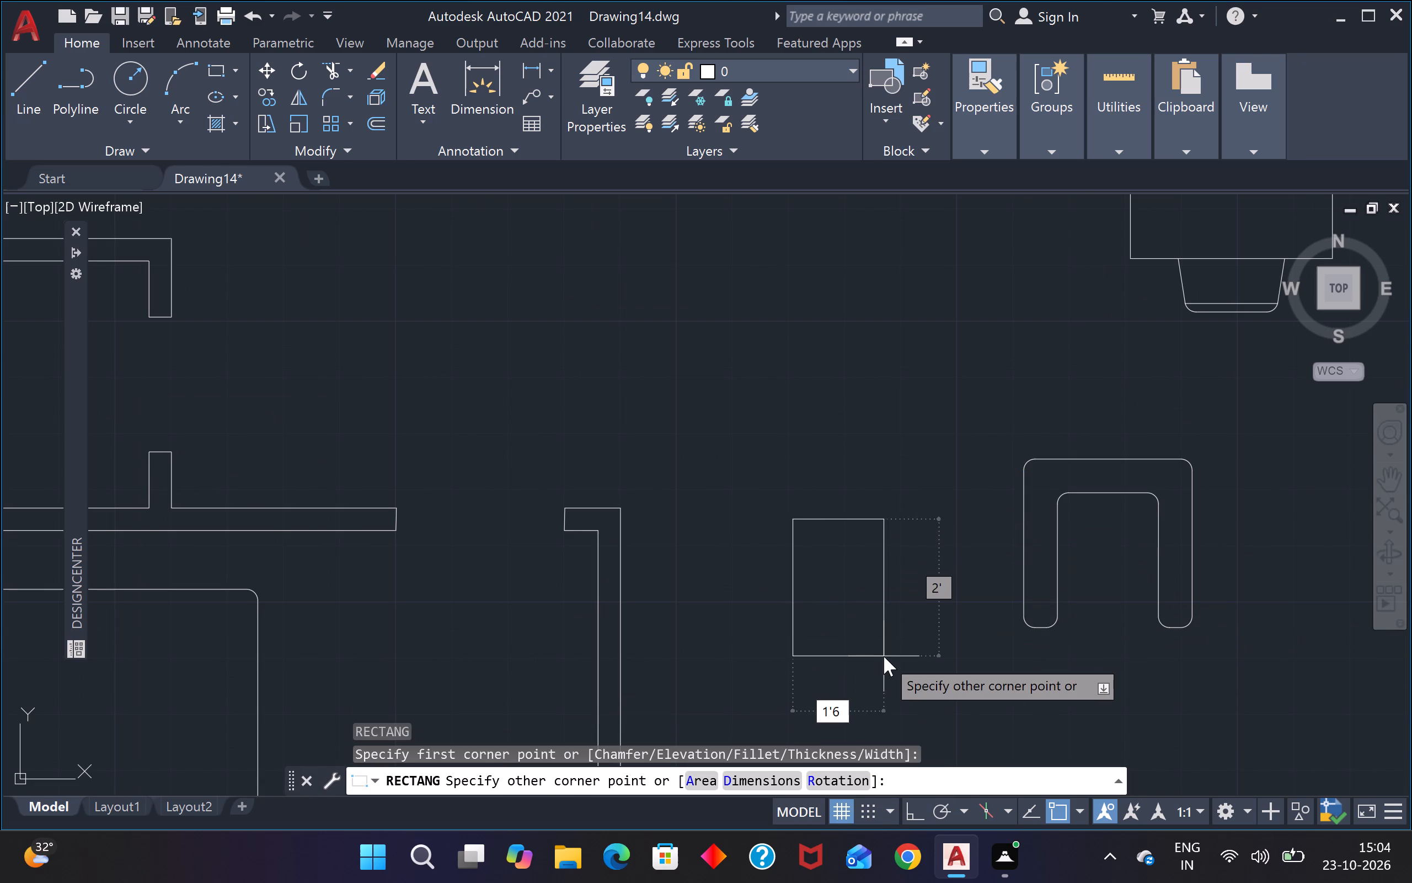
pyautogui.hotkey('shift', '"')
pyautogui.press('Tab')
pyautogui.write("1'")
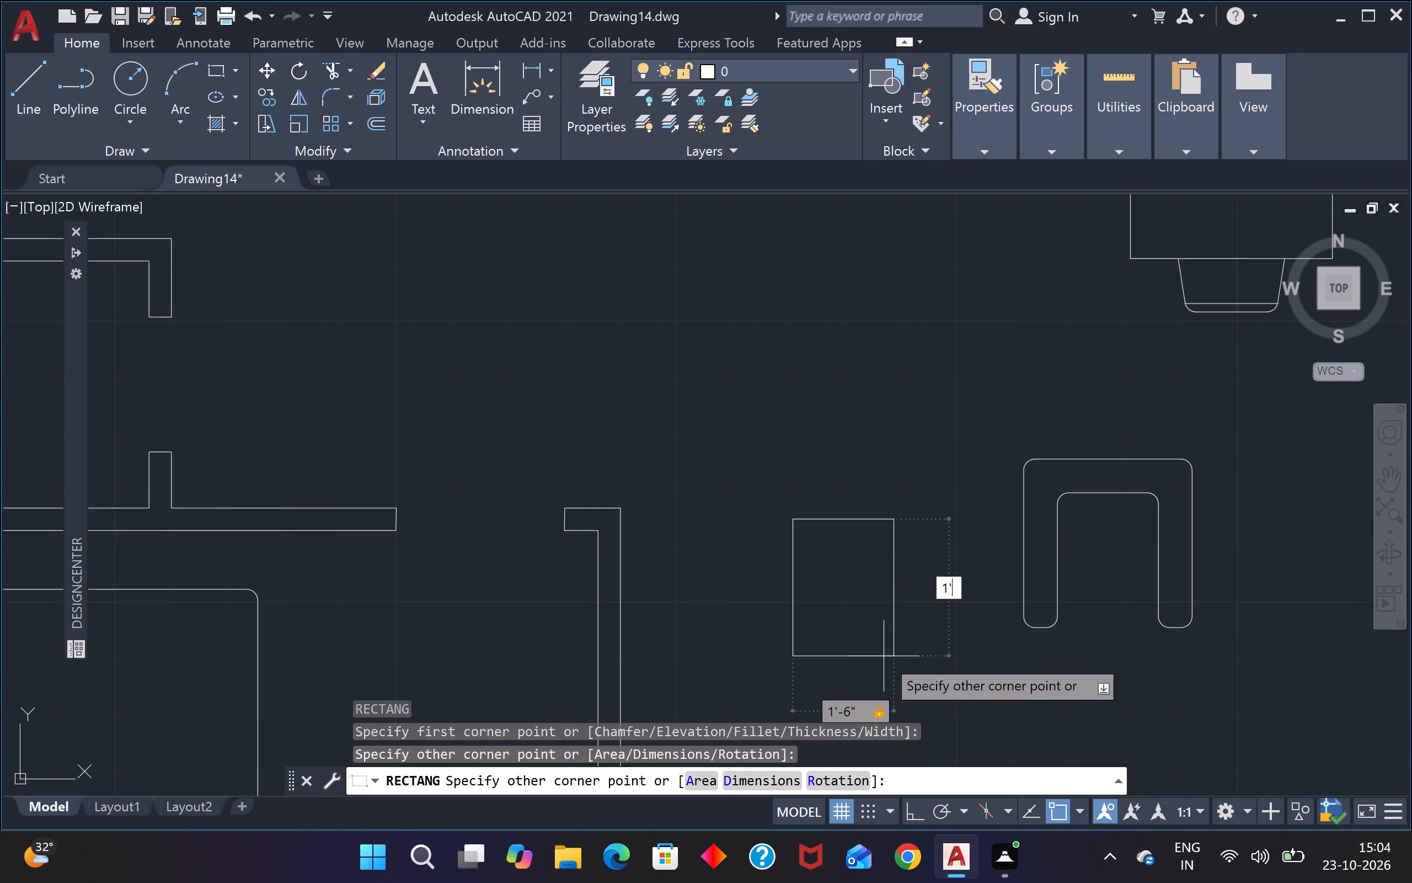
pyautogui.write('6"')
pyautogui.press('Return')
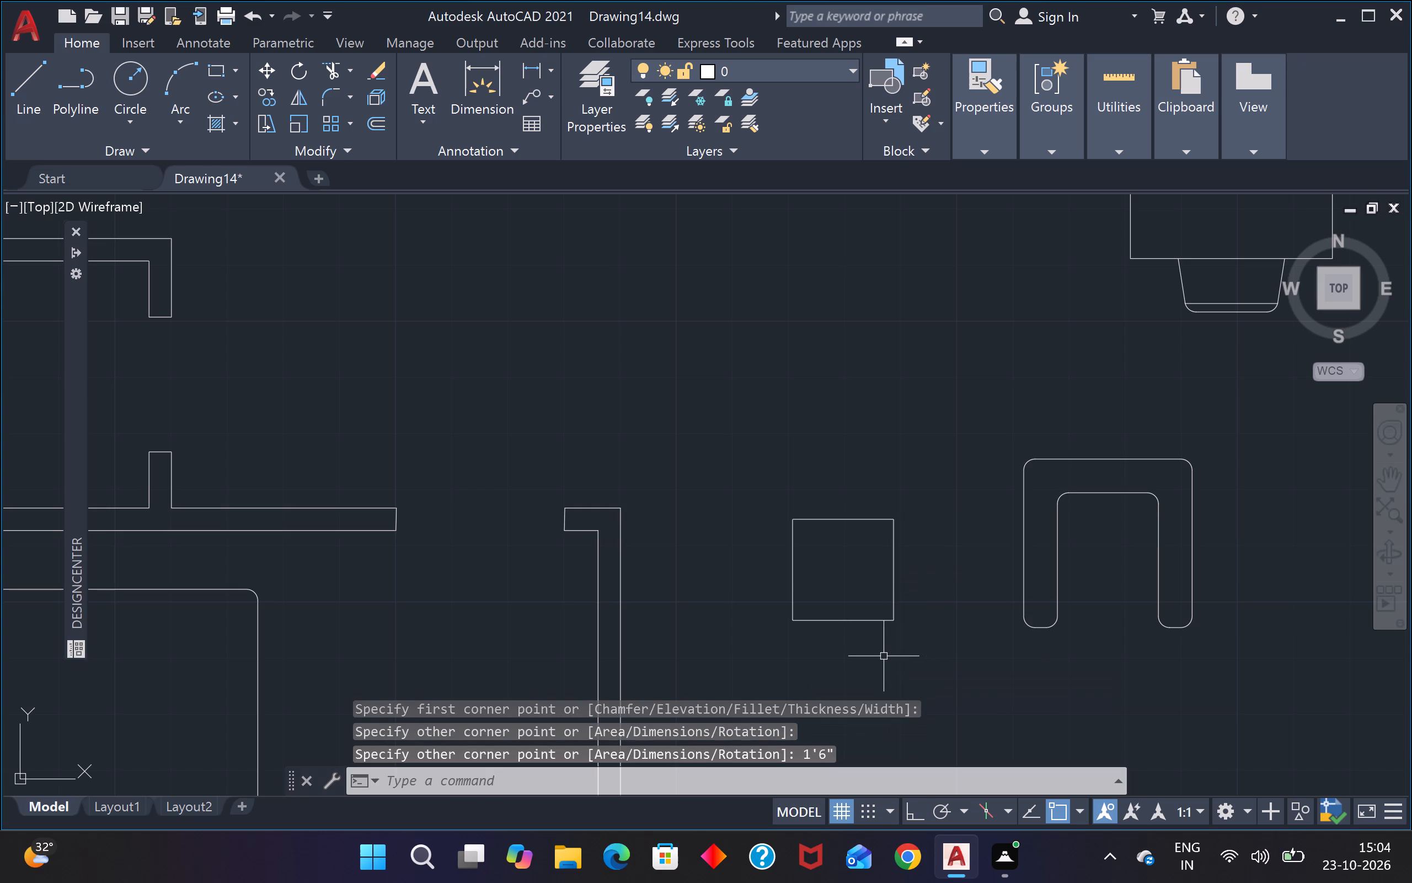
# Fillet all four corners of the seat cushion square with a 2" radius.
pyautogui.write('f')
pyautogui.press('space')
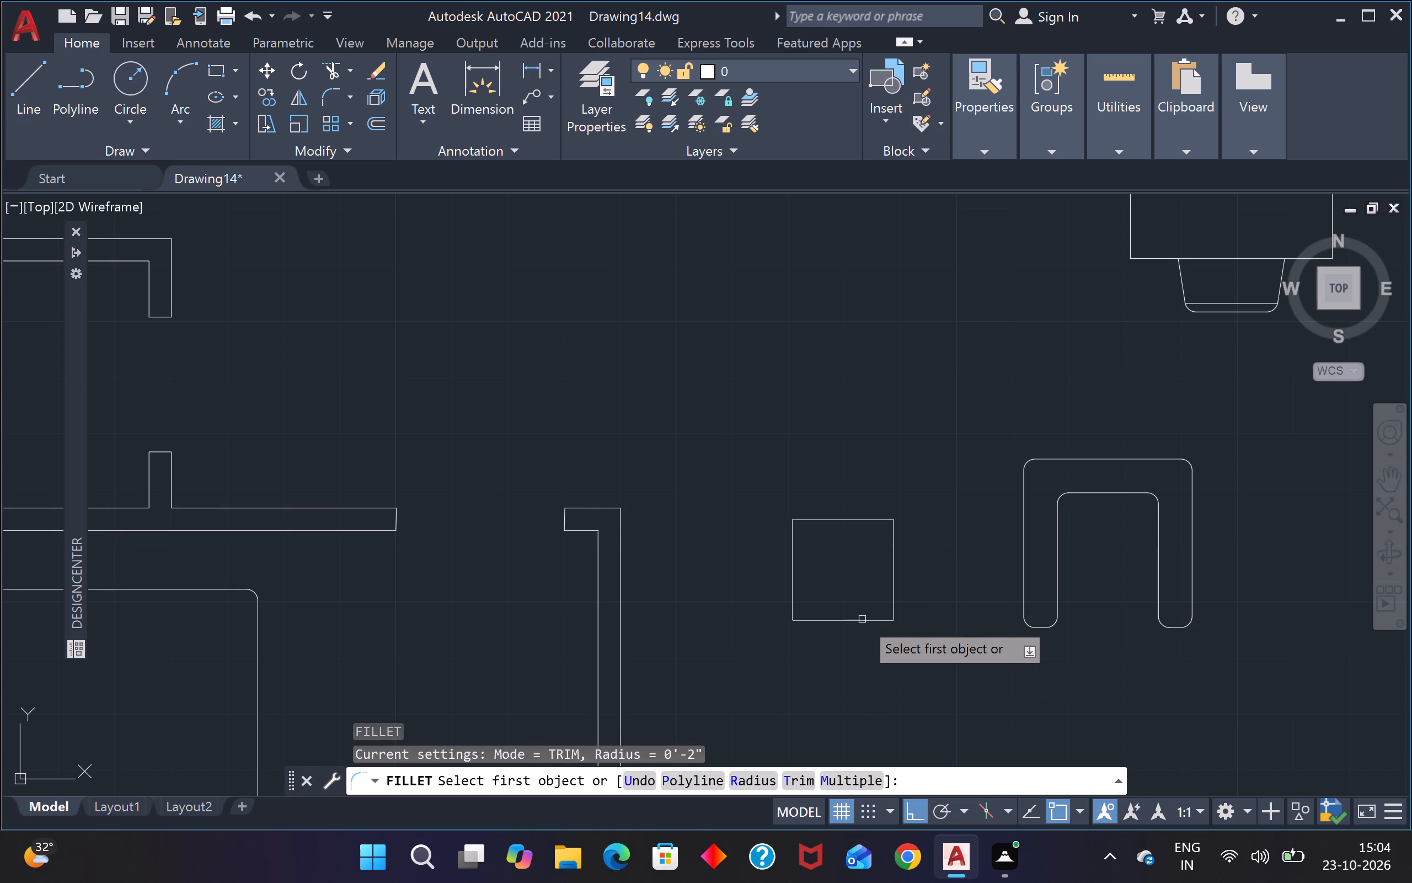
pyautogui.click(862, 619)
pyautogui.click(891, 605)
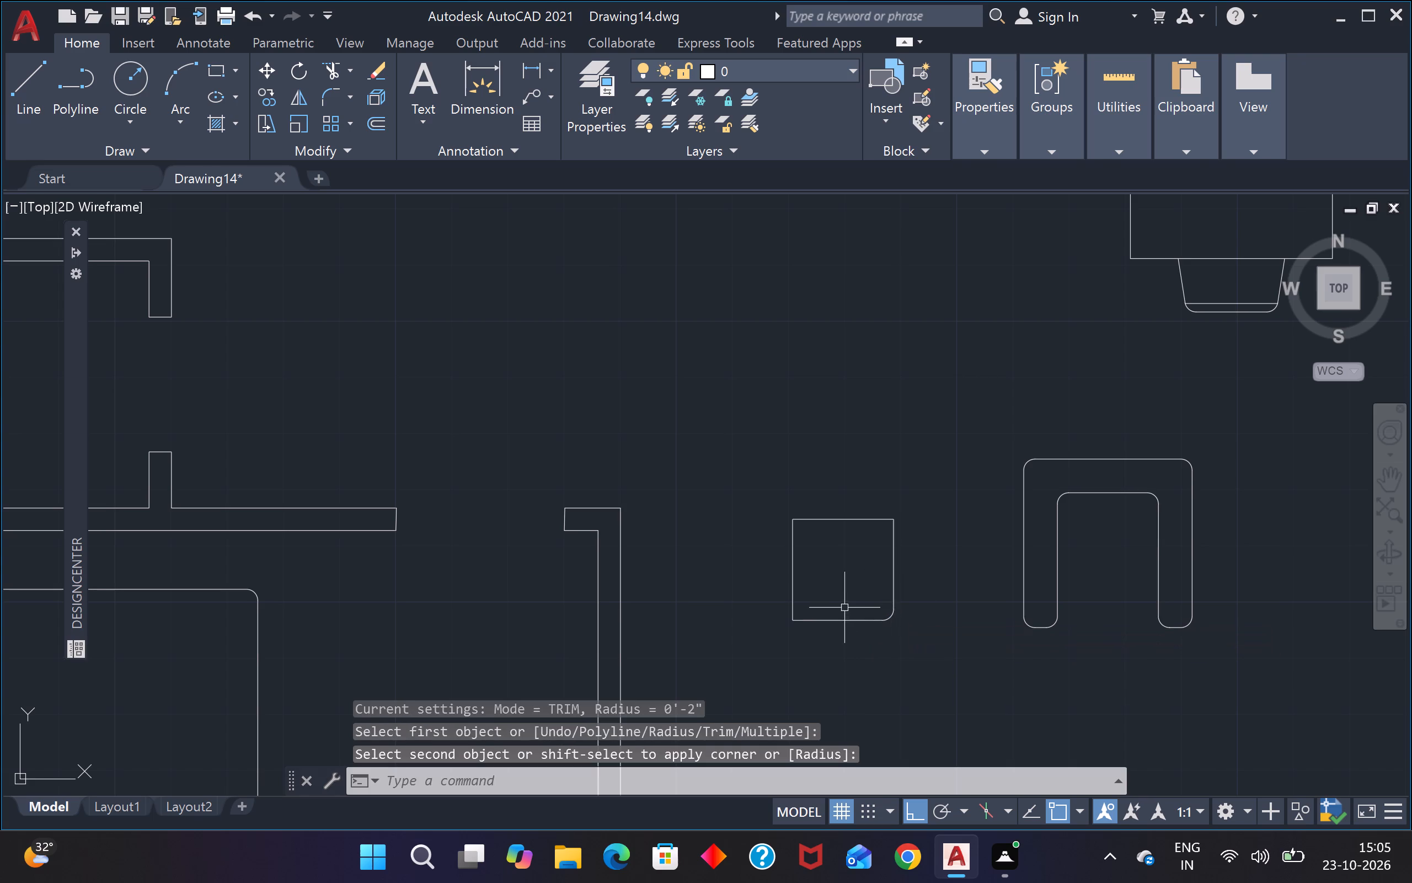
pyautogui.press('space')
pyautogui.click(792, 599)
pyautogui.click(807, 620)
pyautogui.press('space')
pyautogui.click(793, 567)
pyautogui.click(823, 515)
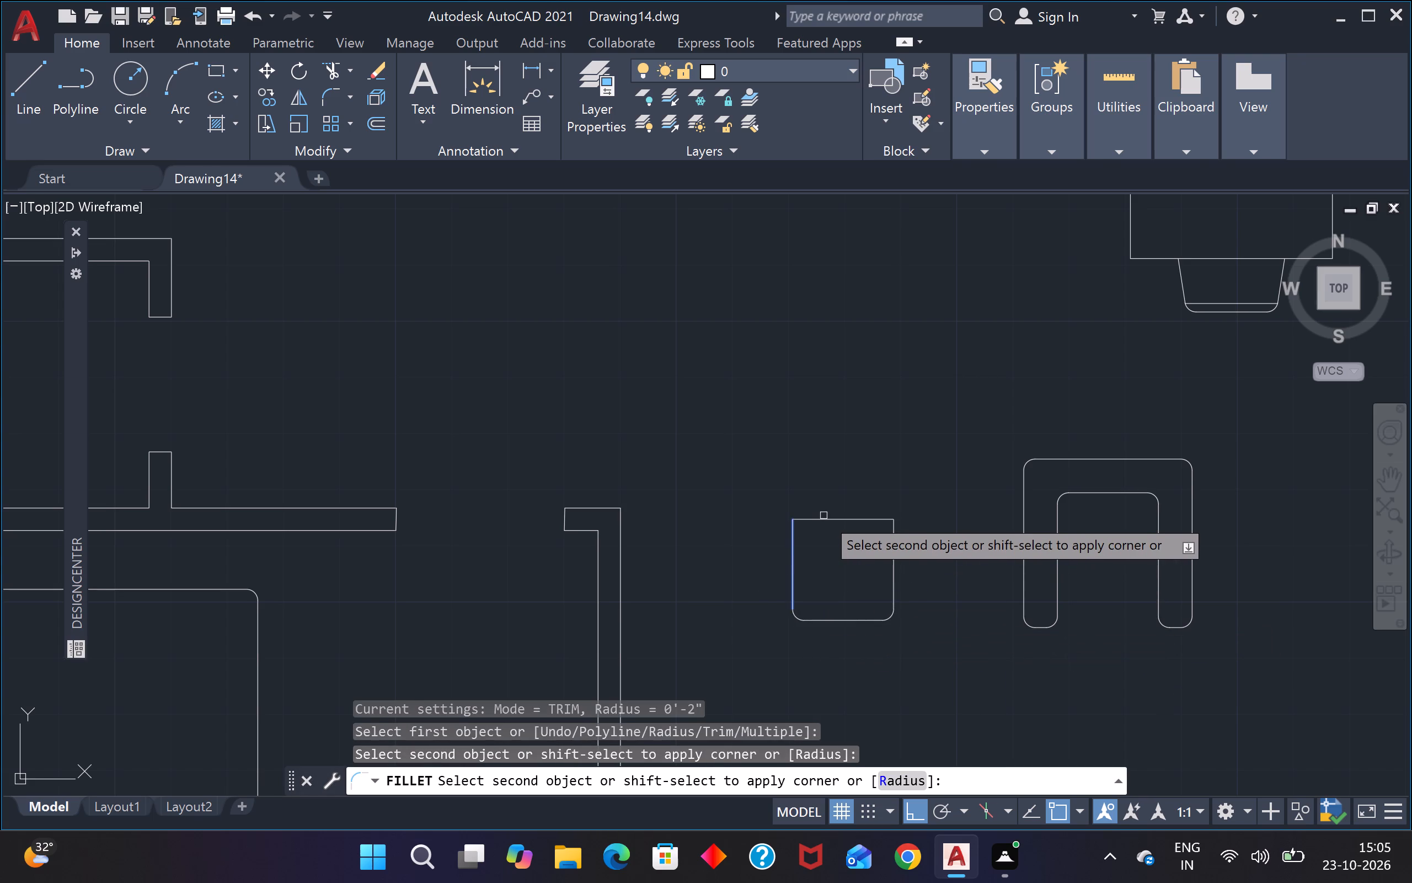
pyautogui.click(823, 518)
pyautogui.press('space')
pyautogui.click(855, 520)
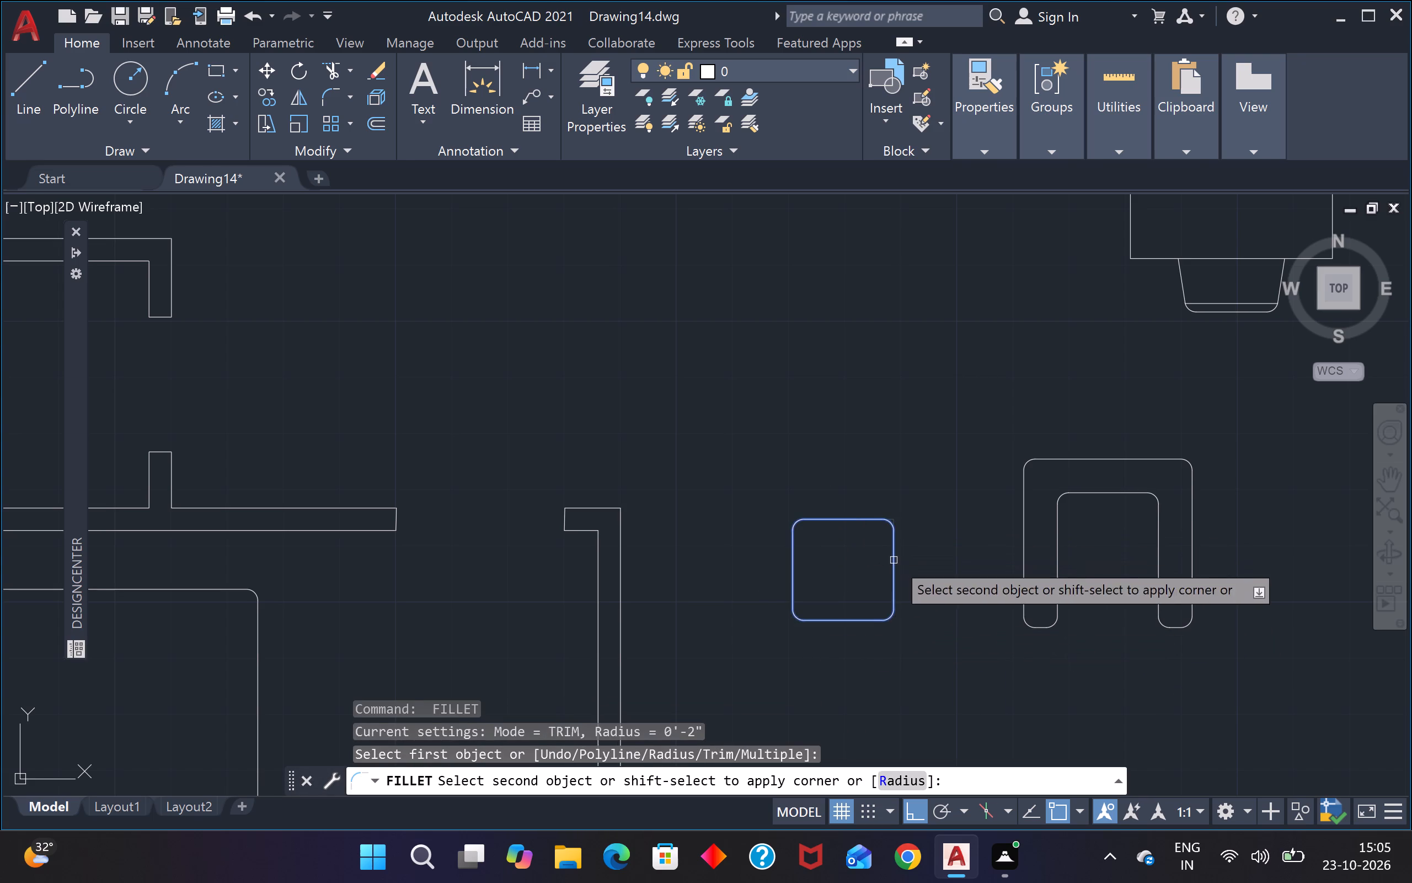
pyautogui.click(894, 560)
pyautogui.press('Escape')
pyautogui.press('Escape')
# Move the seat cushion inside the armchair, matching its back left rounded corner to the inner outline's back left corner.
pyautogui.moveTo(915, 488); pyautogui.dragTo(903, 498)
pyautogui.click(777, 656)
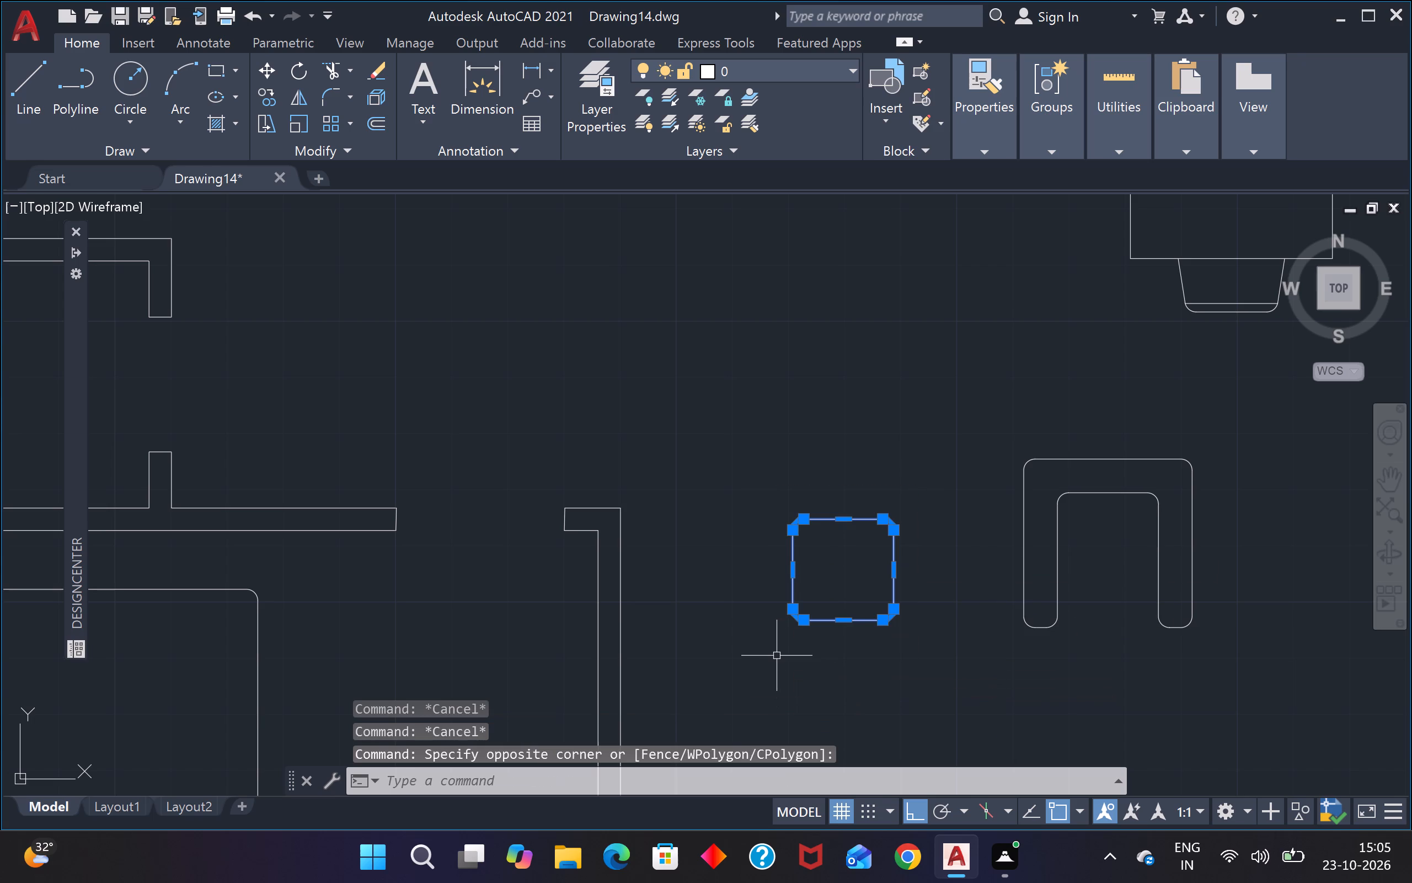
pyautogui.press('m')
pyautogui.press('space')
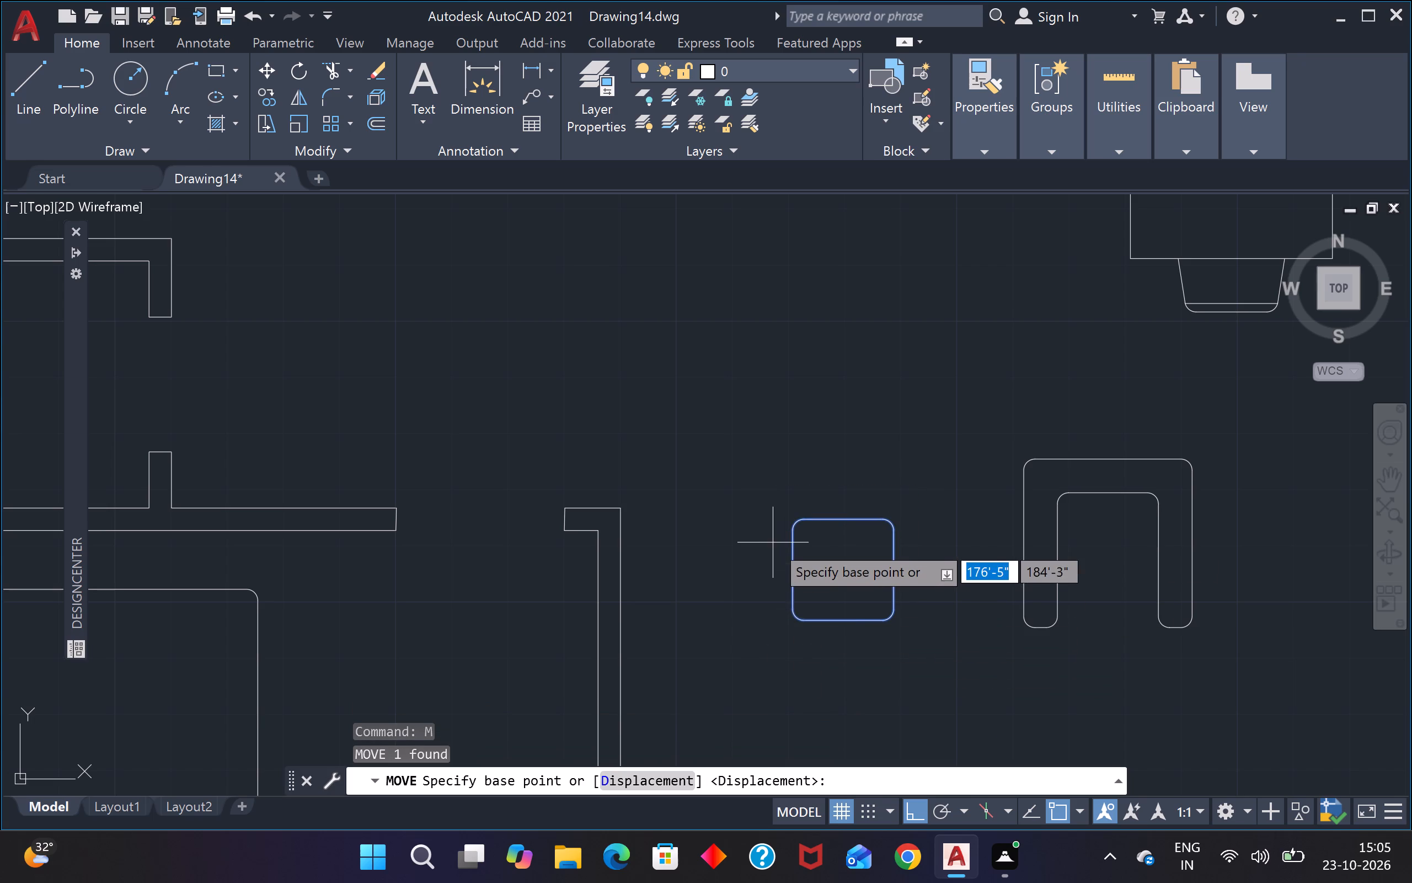
pyautogui.scroll(3, 785, 539)
pyautogui.click(818, 477)
pyautogui.scroll(-4, 819, 485)
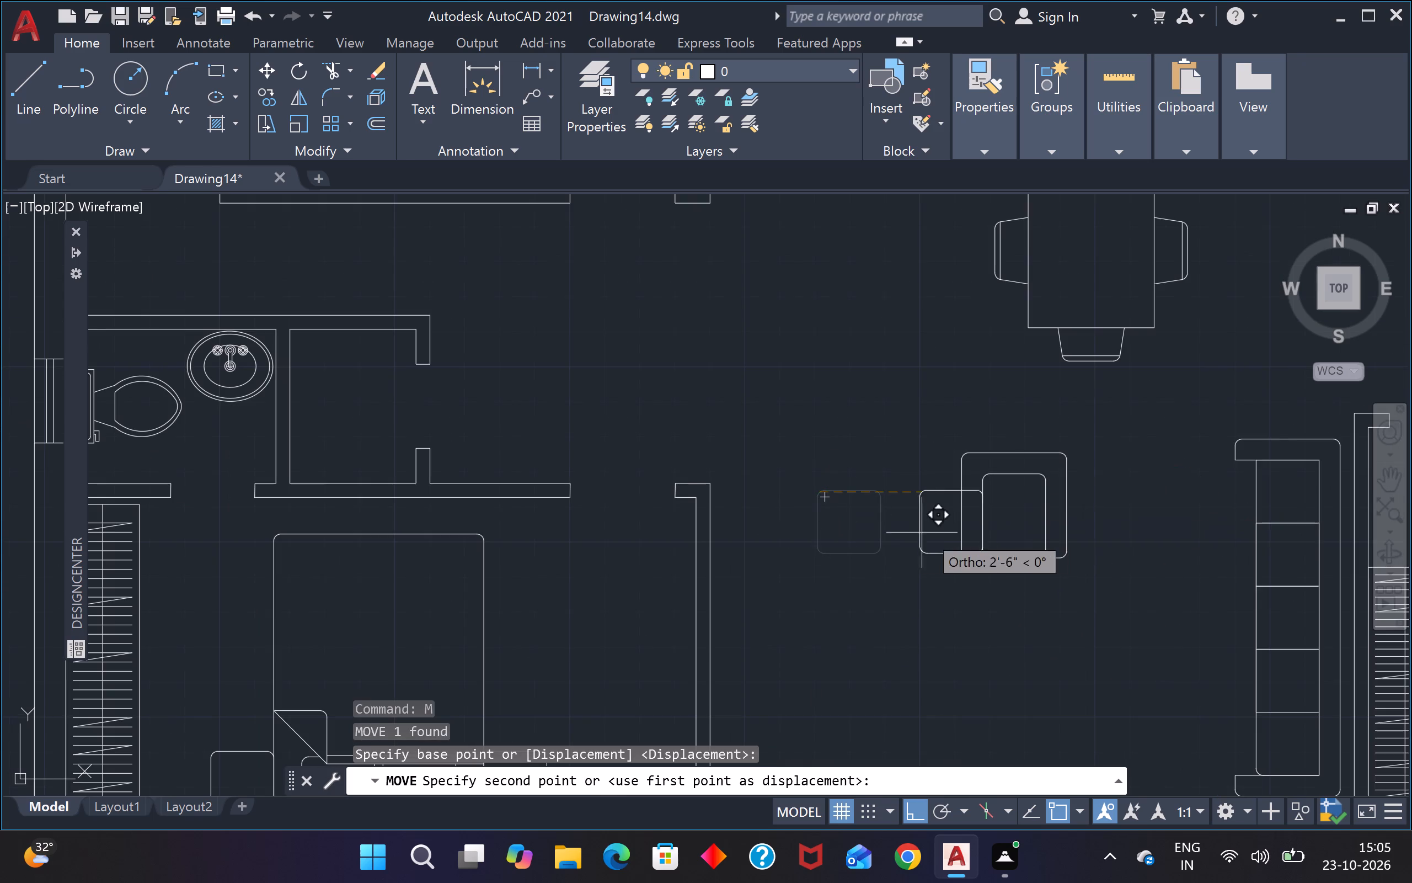
pyautogui.scroll(1, 996, 496)
pyautogui.press('F8')
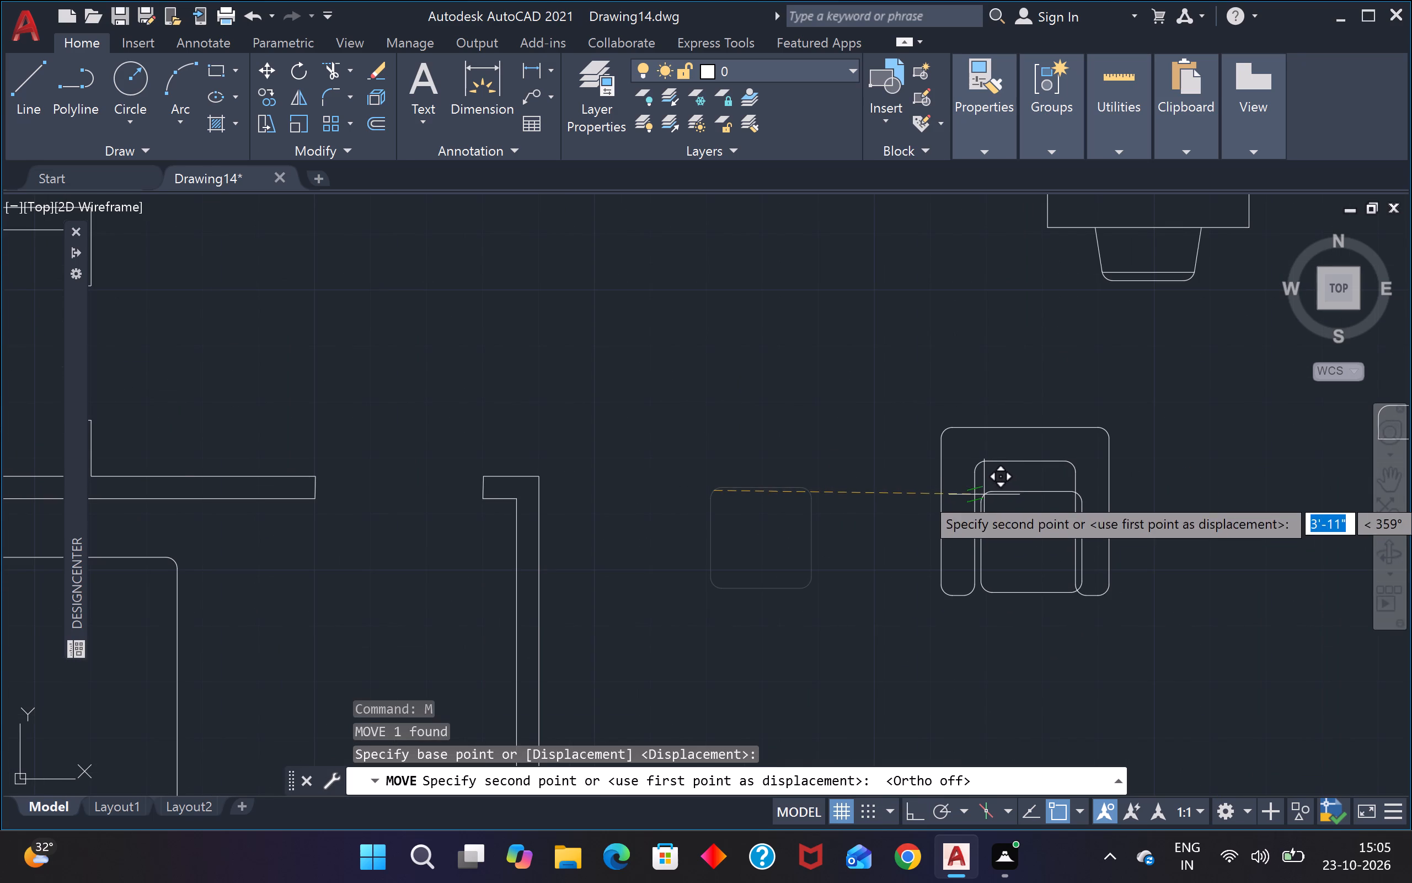
pyautogui.scroll(3, 983, 491)
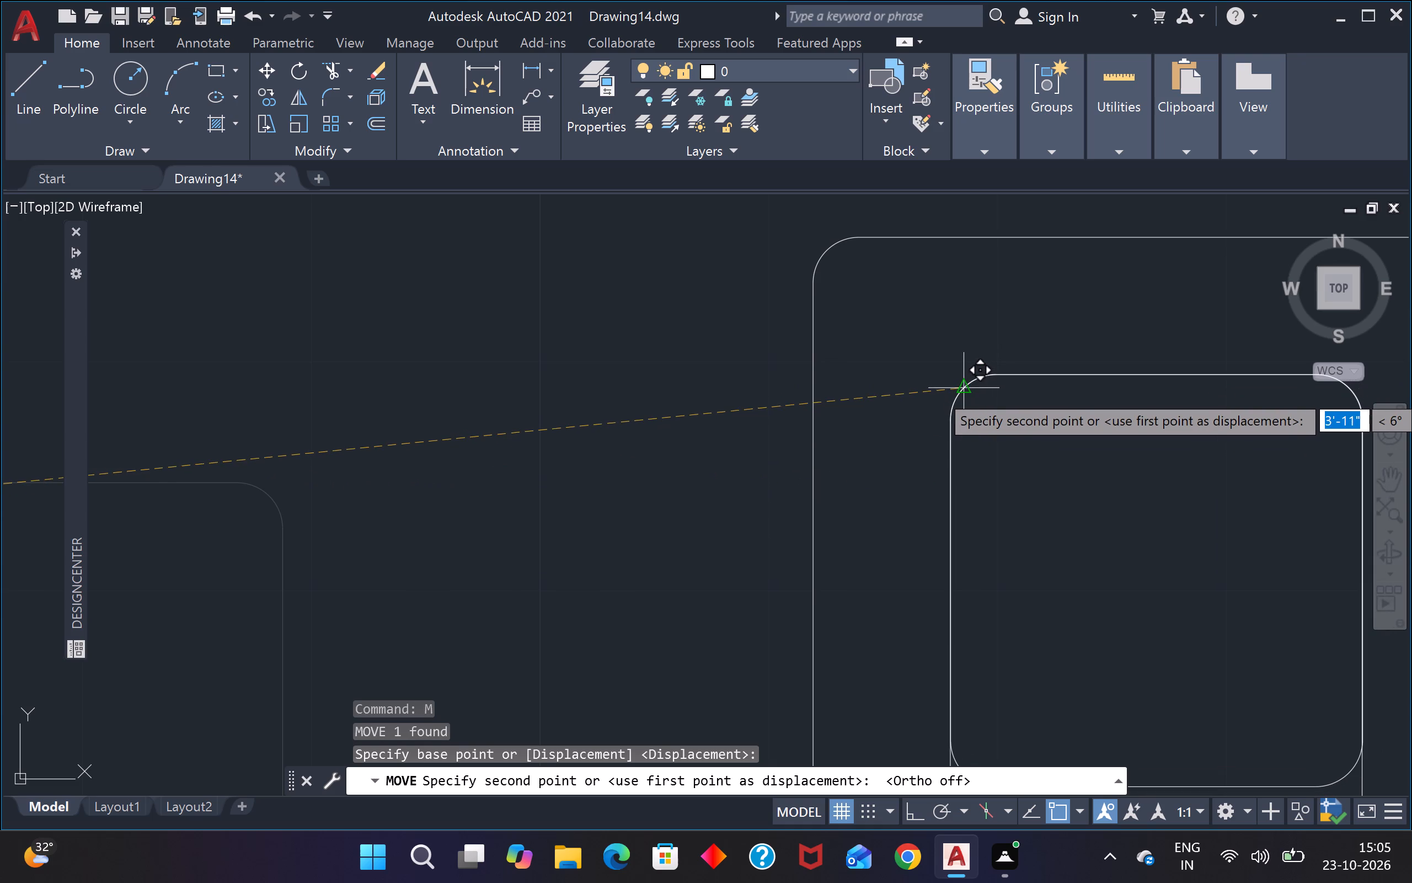
pyautogui.click(968, 391)
pyautogui.scroll(-4, 966, 395)
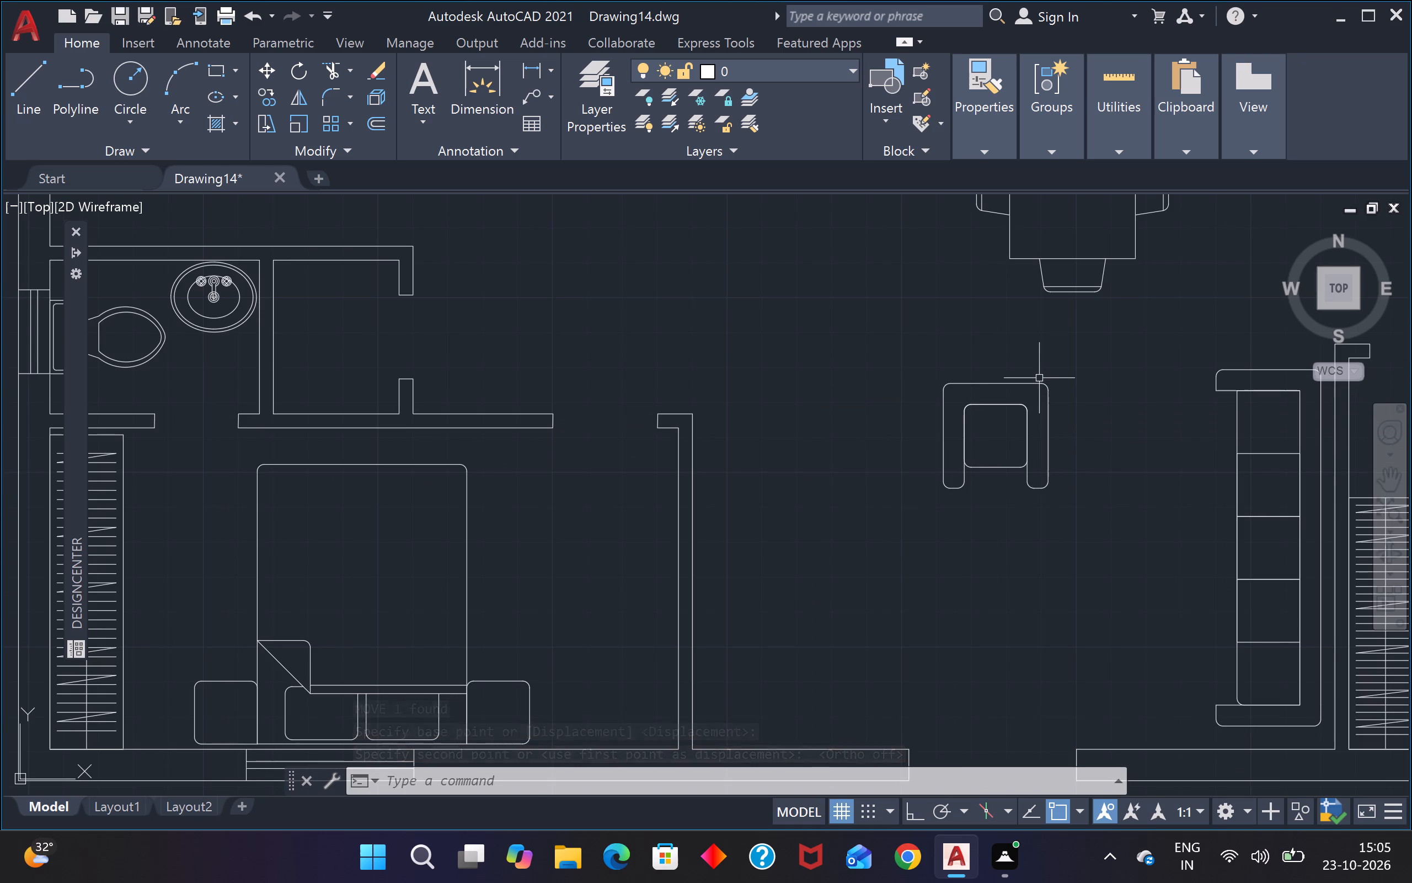
# Move the seat cushion about 1" toward the armchair's open front, leaving a small gap at the back.
pyautogui.scroll(2, 958, 427)
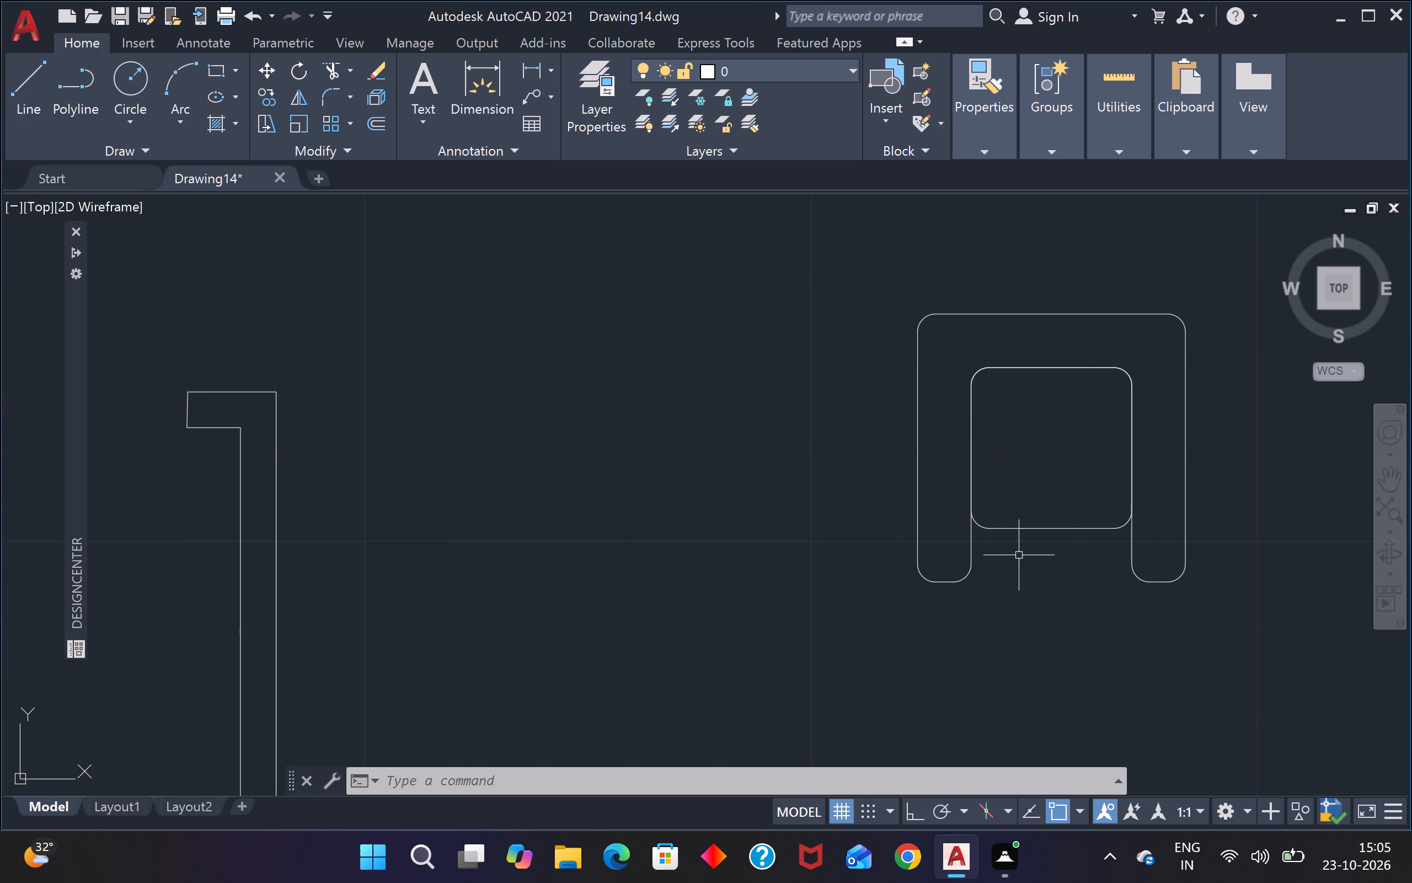
pyautogui.click(1060, 518)
pyautogui.click(1040, 555)
pyautogui.write('m')
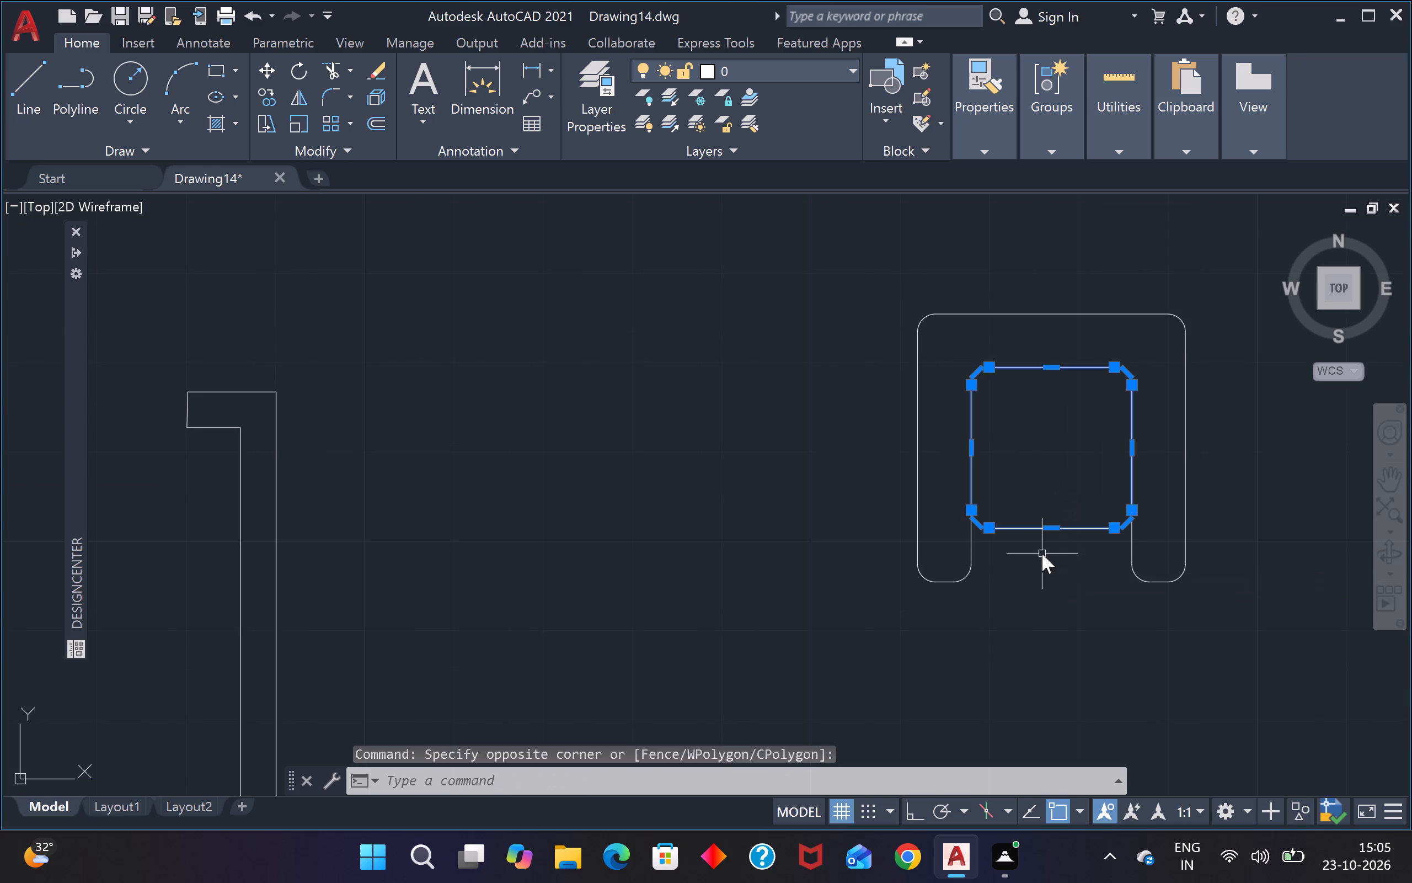
pyautogui.press('space')
pyautogui.click(1045, 446)
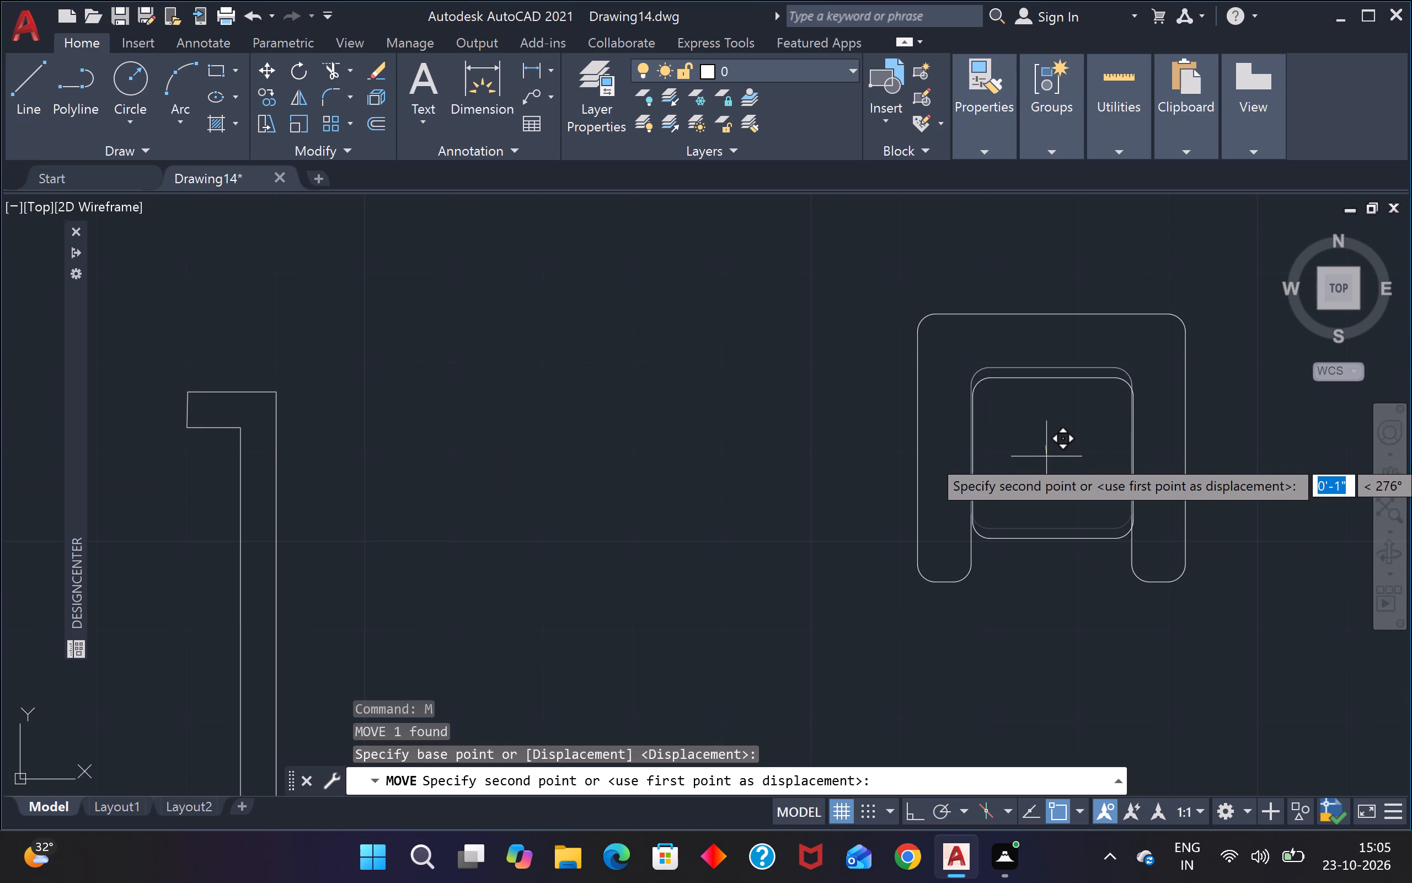
pyautogui.click(1046, 454)
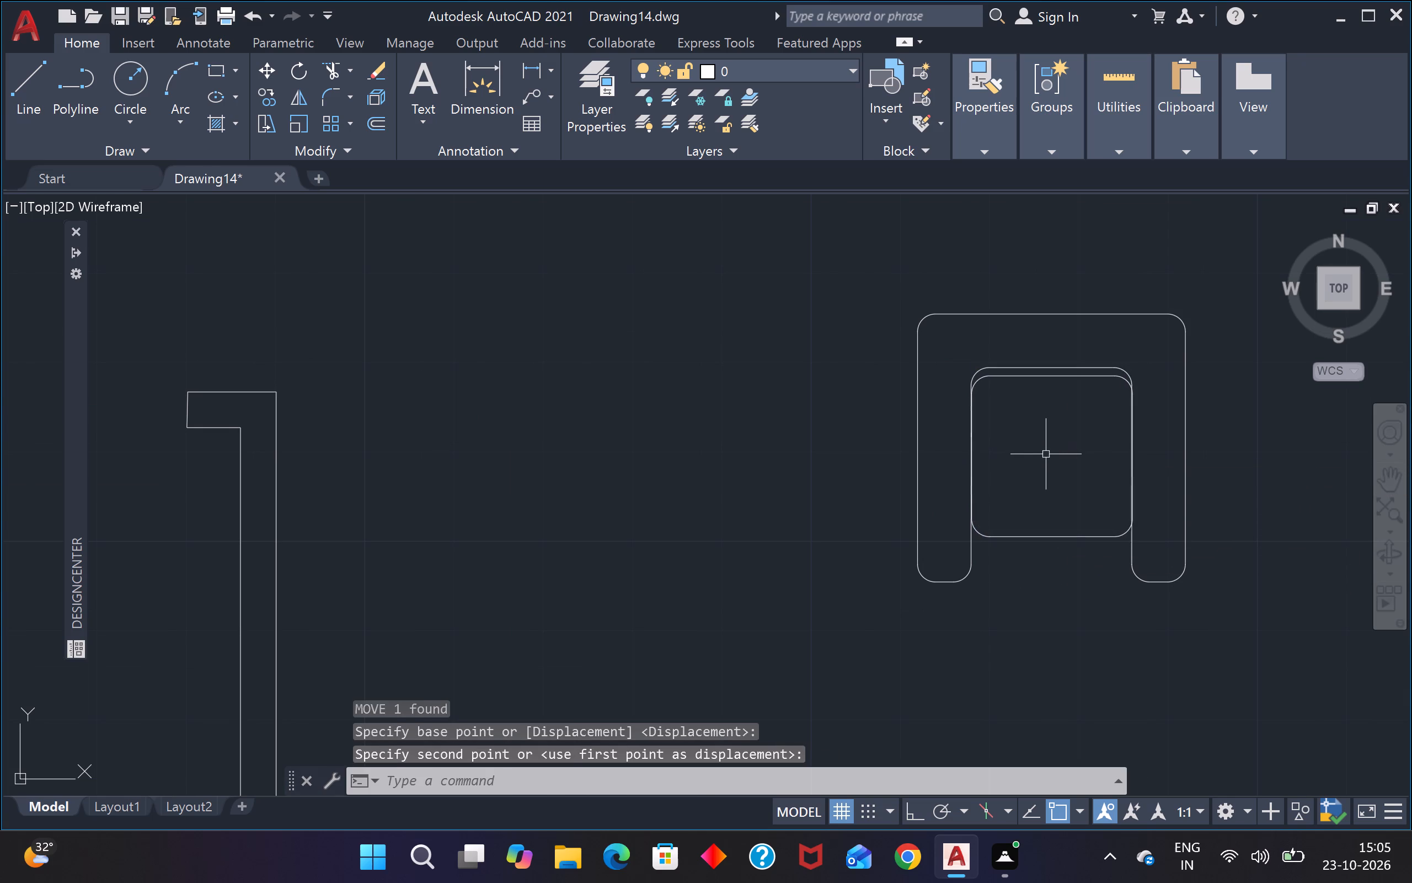
# Move the whole armchair with its cushion slightly closer to the dining set and the sofa.
pyautogui.scroll(-3, 1068, 442)
pyautogui.click(1125, 401)
pyautogui.click(940, 535)
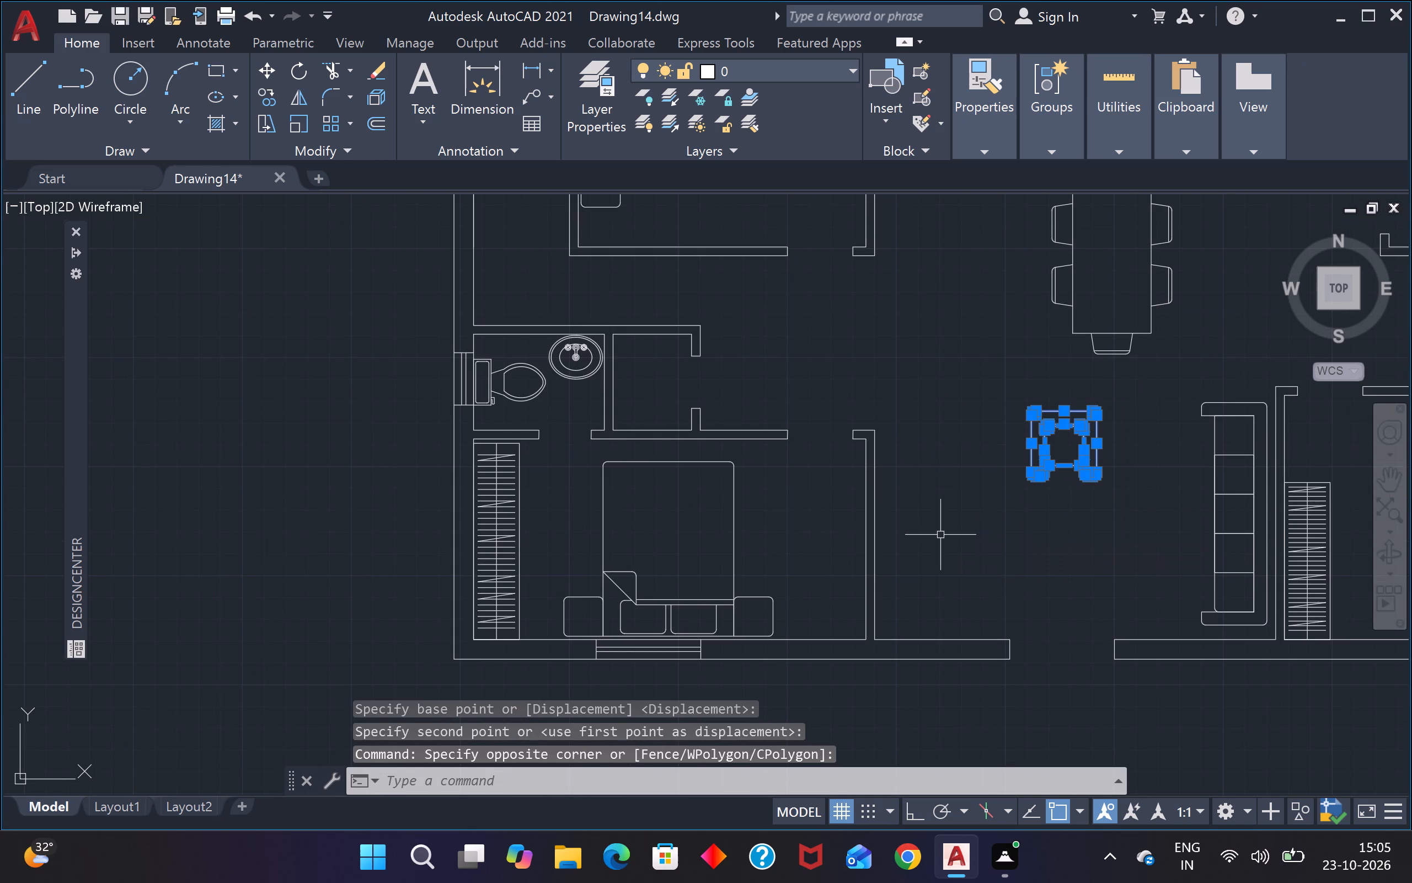
pyautogui.write('m')
pyautogui.press('space')
pyautogui.click(1065, 441)
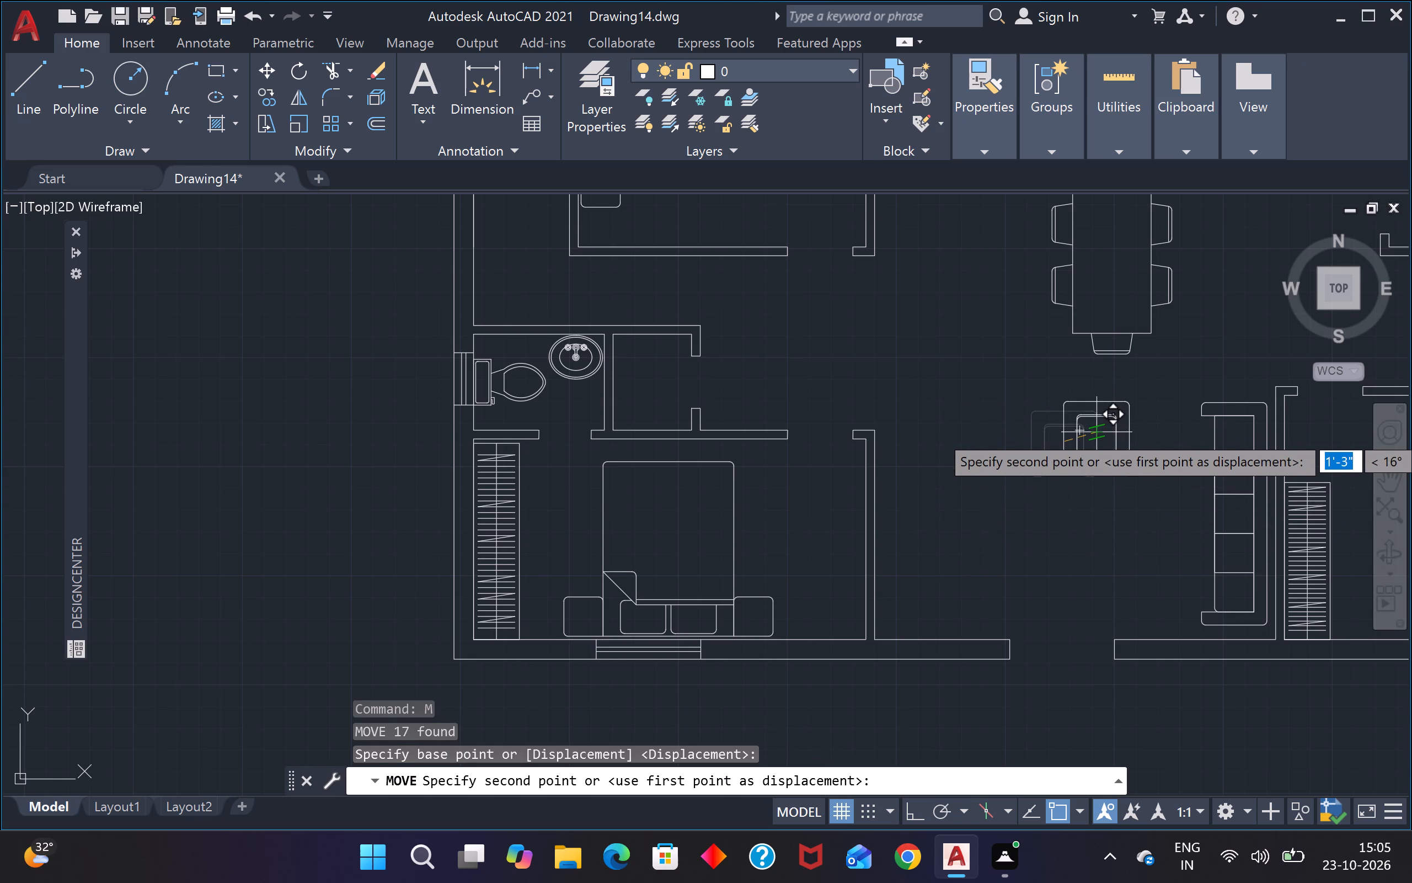
pyautogui.press('F8')
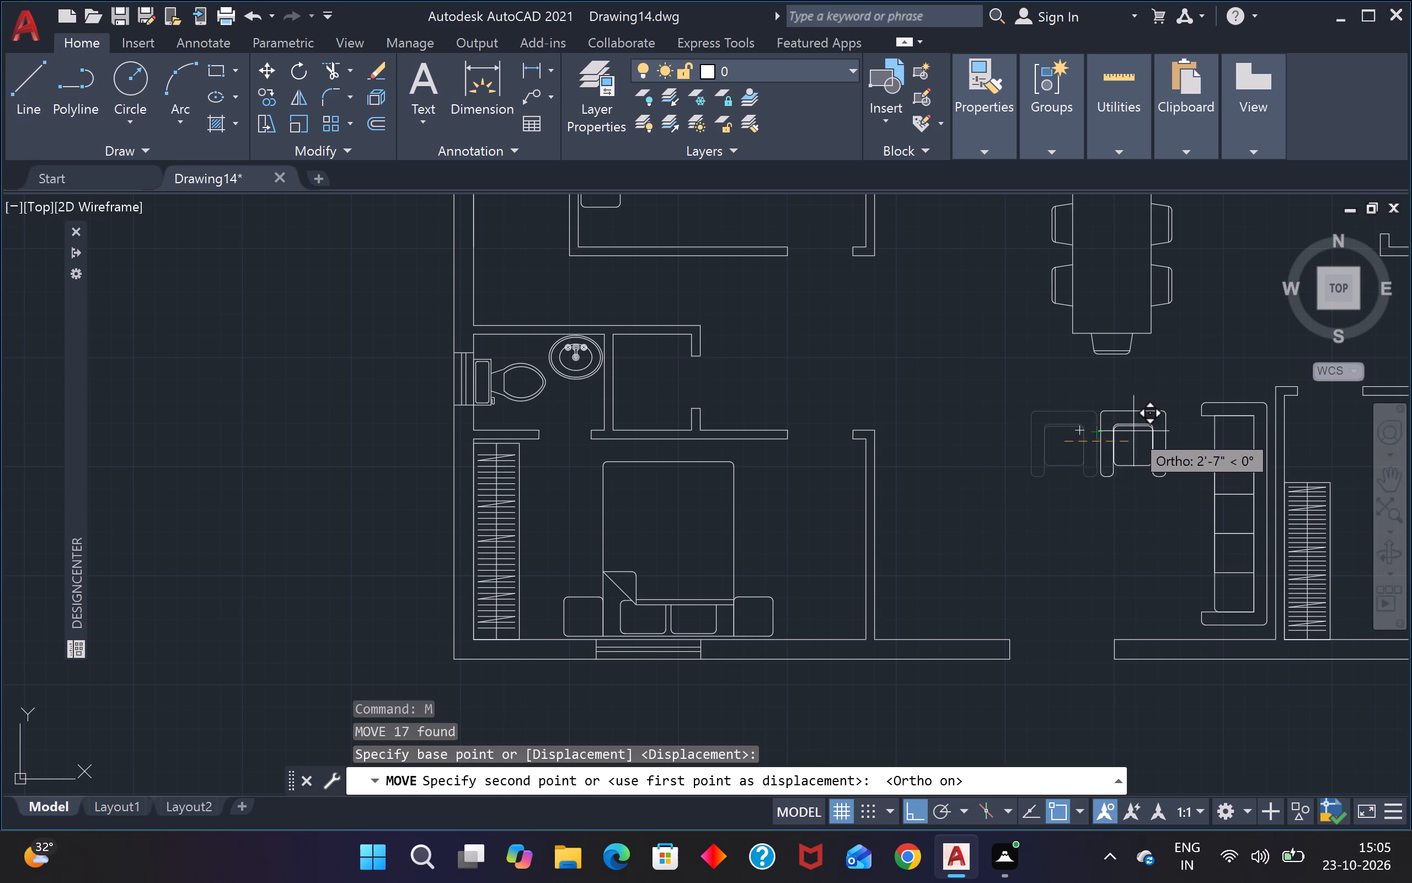
pyautogui.press('F8')
pyautogui.click(1090, 432)
# Rotate the whole armchair slightly counterclockwise about its back right corner so its front angles toward the sofa.
pyautogui.moveTo(1123, 391); pyautogui.dragTo(1088, 423)
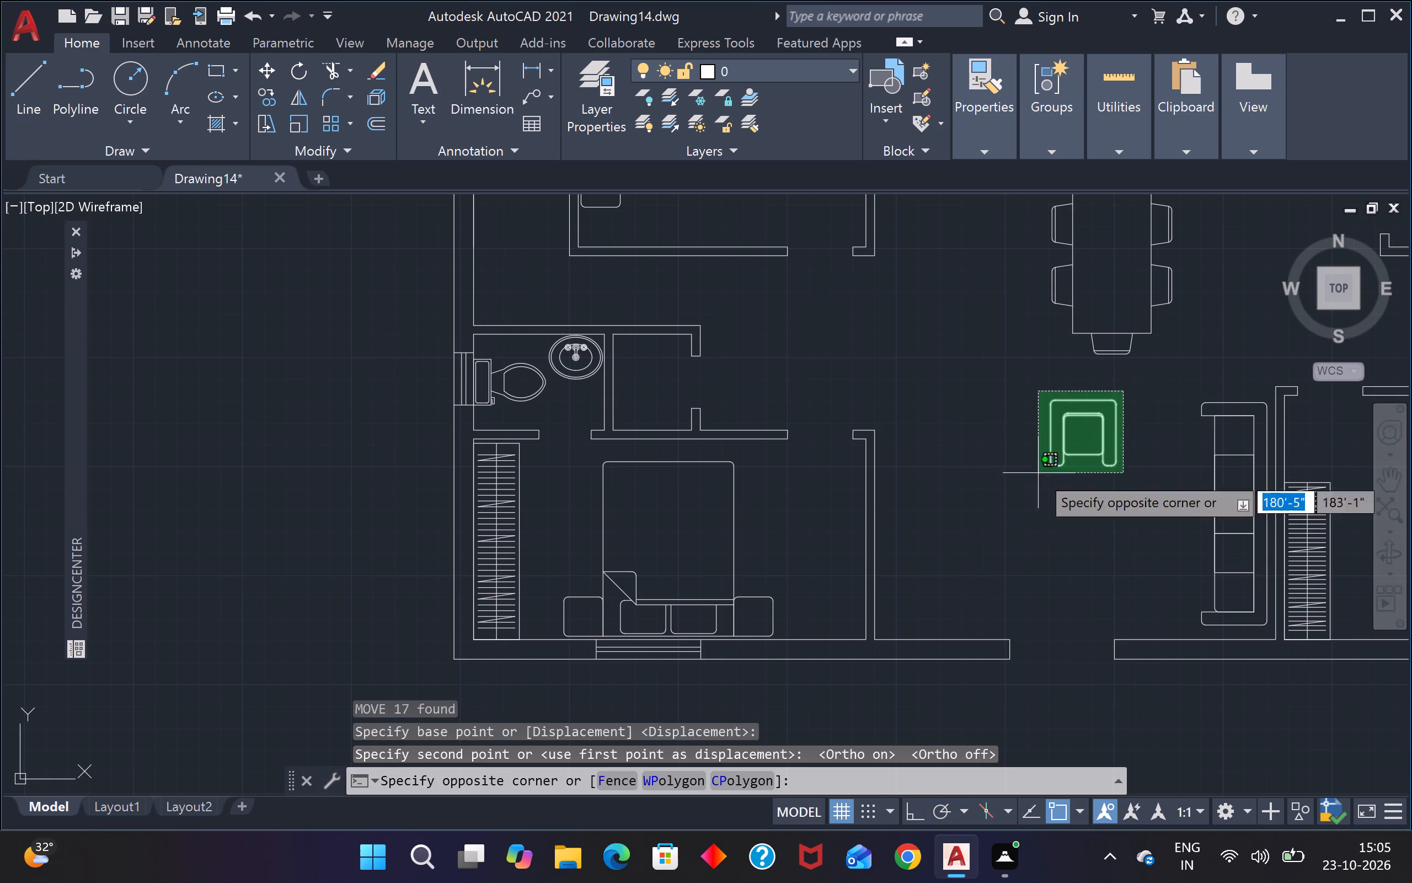
pyautogui.click(1038, 473)
pyautogui.write('ro')
pyautogui.press('Return')
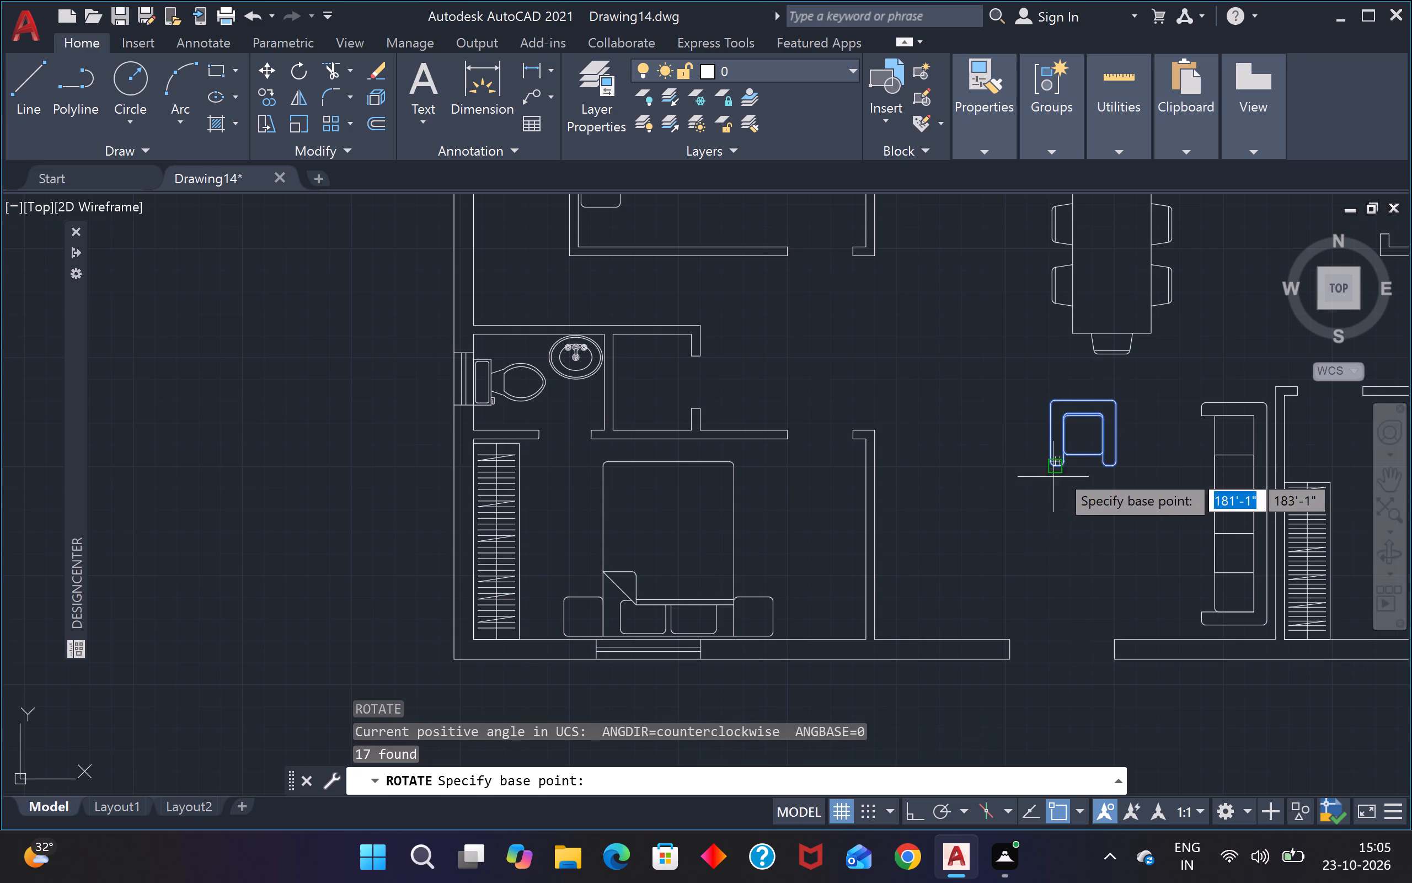
pyautogui.click(1120, 395)
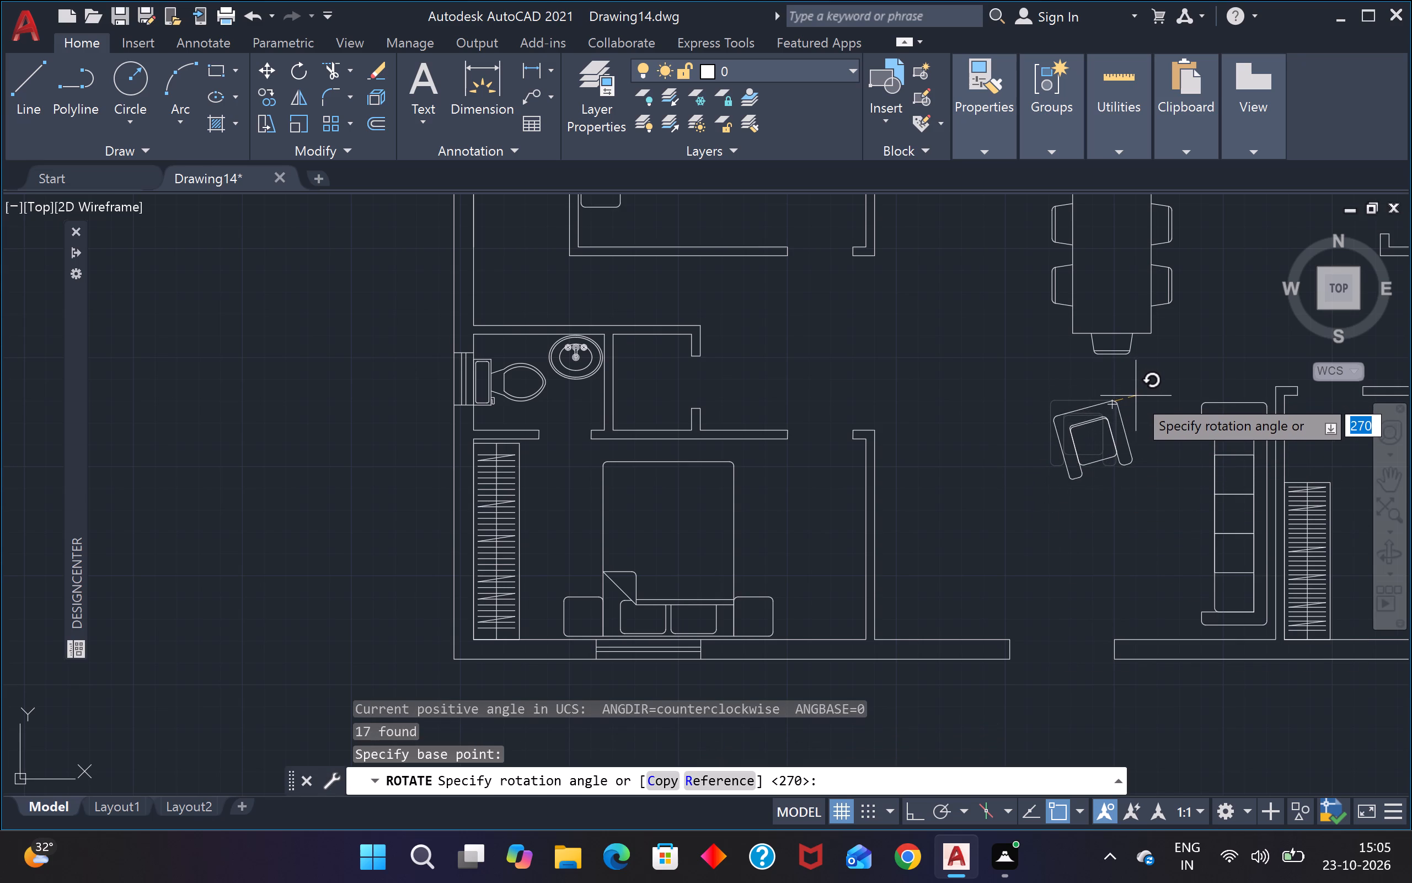
pyautogui.click(1136, 396)
# Move the whole rotated armchair with its cushion about 1'-4" closer to the sofa.
pyautogui.moveTo(1137, 420); pyautogui.dragTo(1117, 430)
pyautogui.click(1074, 467)
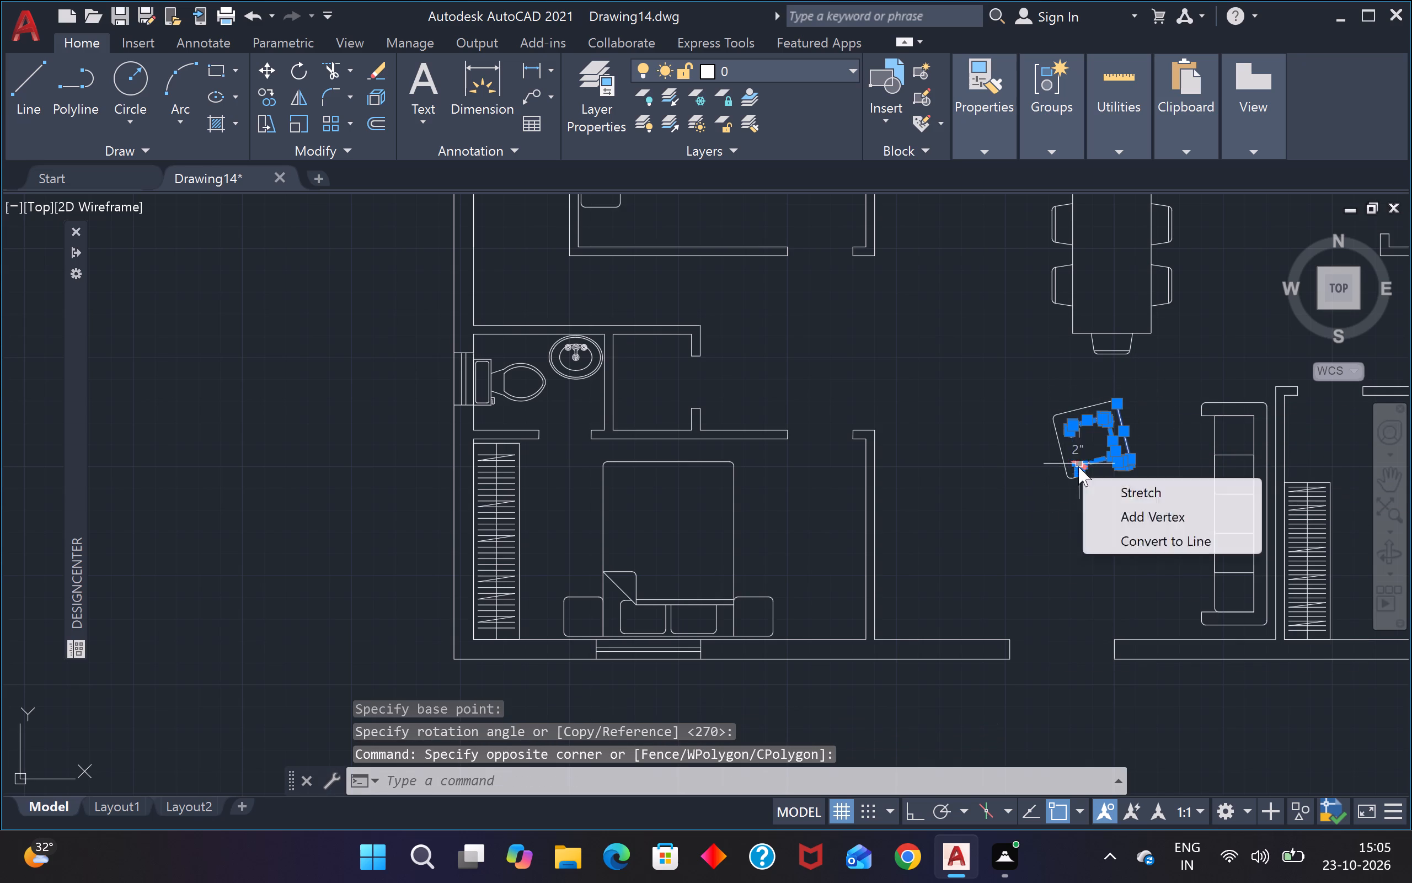
pyautogui.moveTo(1136, 375); pyautogui.dragTo(1135, 382)
pyautogui.click(1029, 495)
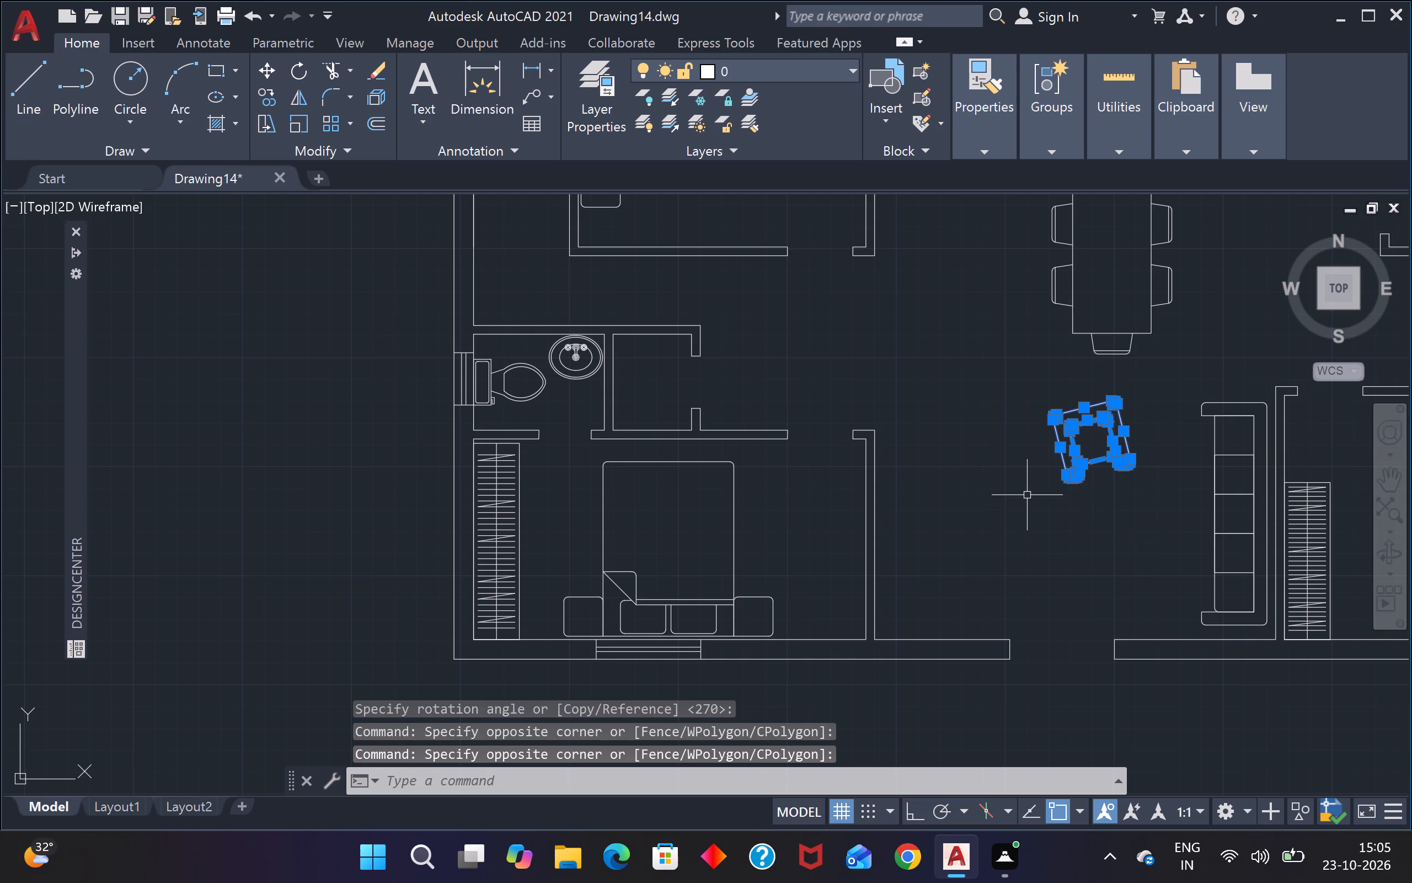
pyautogui.press('m')
pyautogui.press('space')
pyautogui.click(1082, 438)
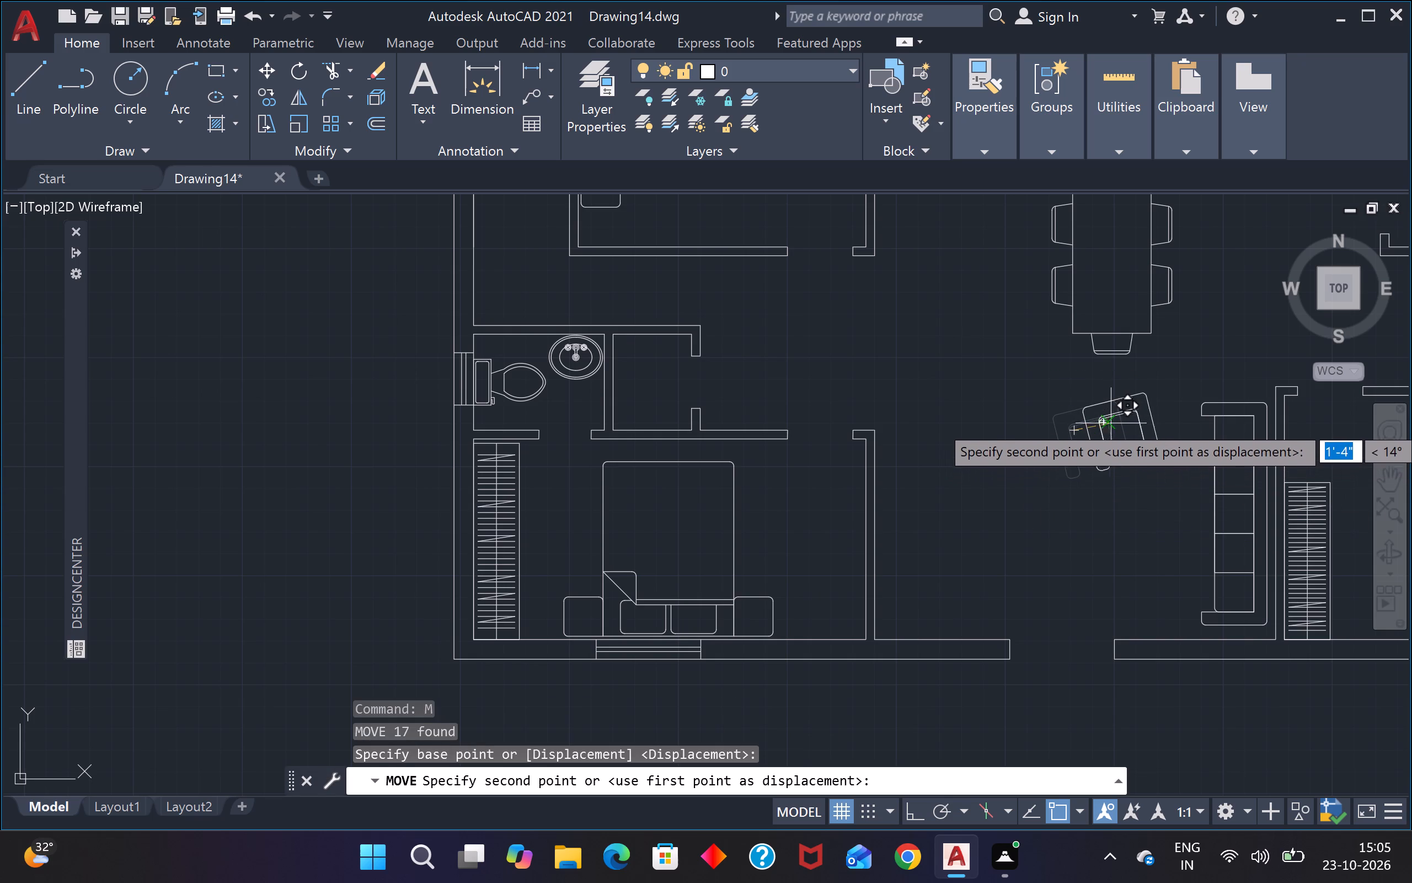
pyautogui.click(1111, 421)
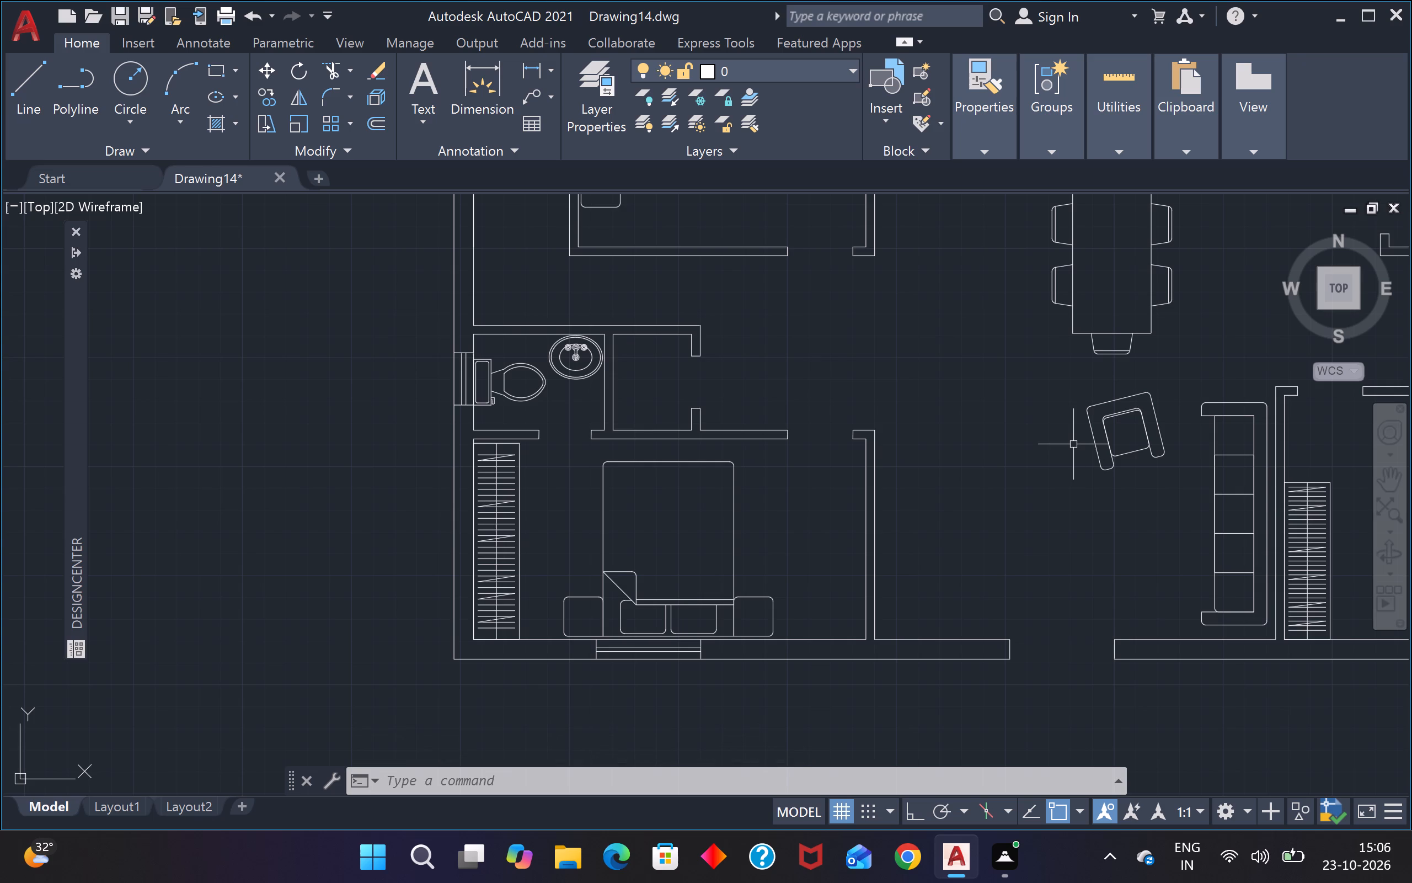
# Draw a coffee table rectangle about 1'-8" by 3'-8" below the armchair, in front of the sofa.
pyautogui.write('re')
pyautogui.write('c')
pyautogui.press('space')
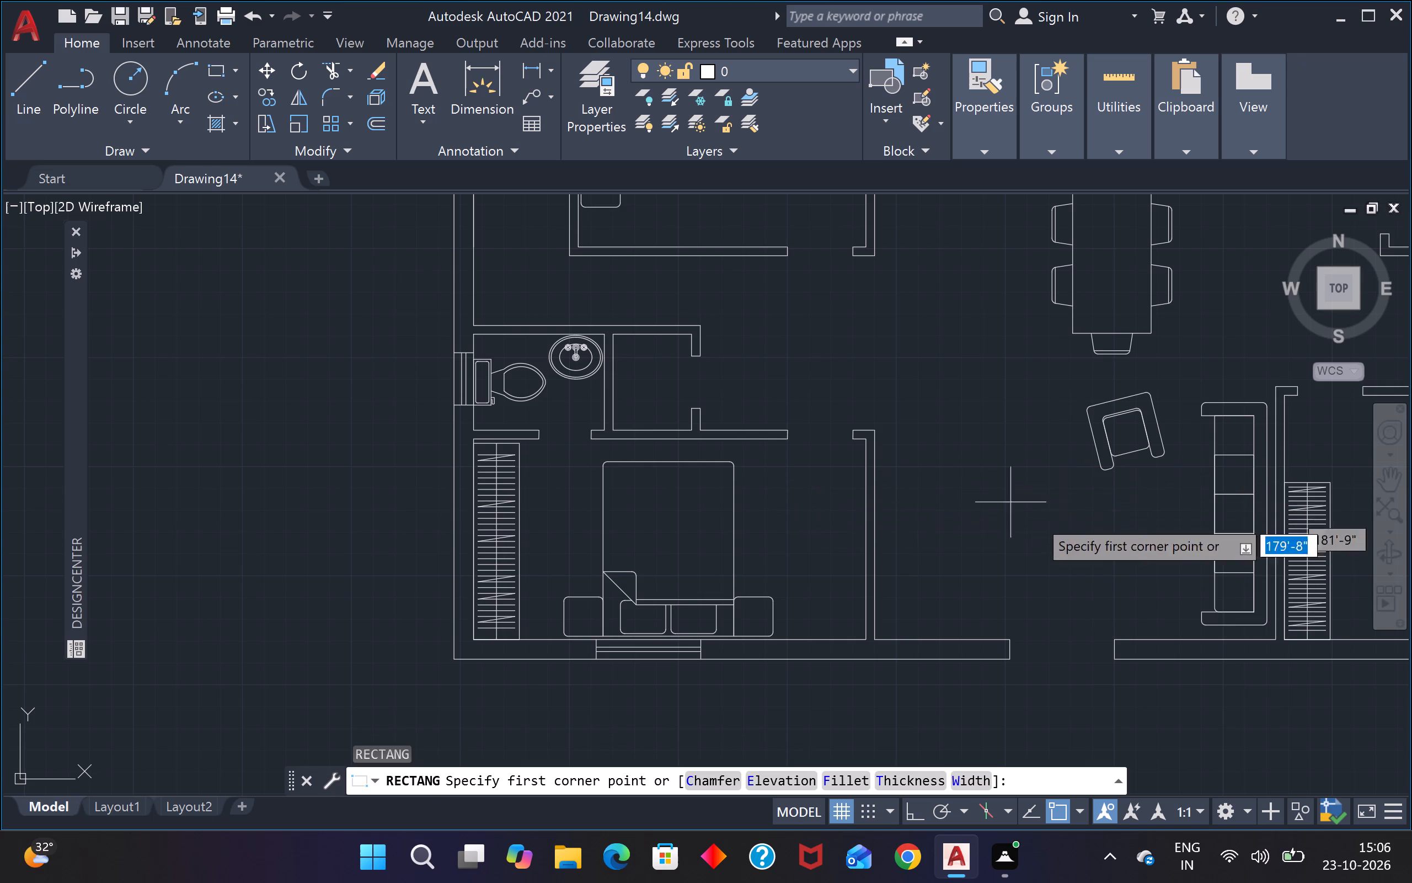
pyautogui.click(1093, 483)
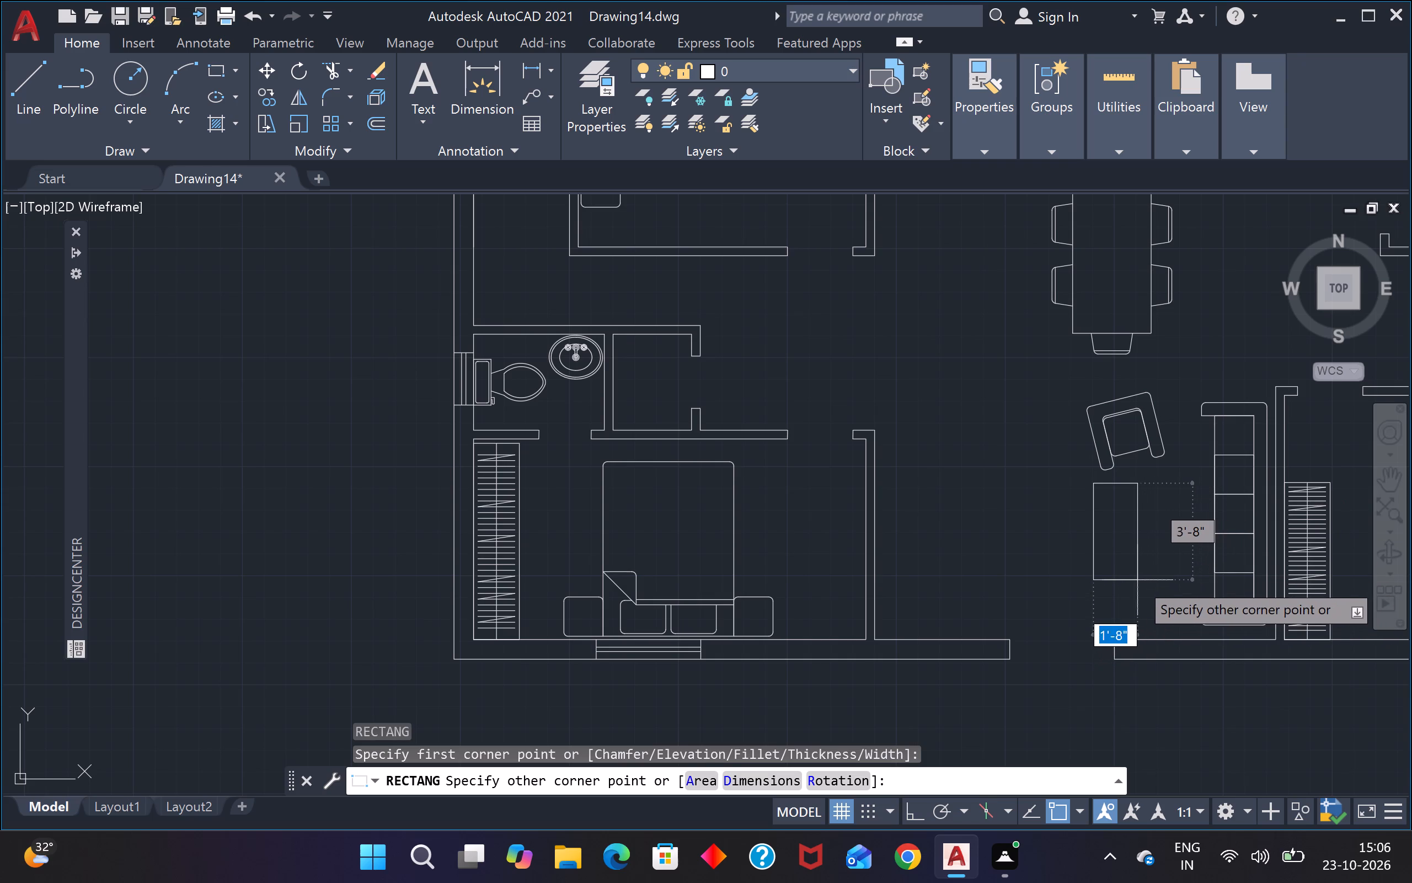
pyautogui.click(1137, 580)
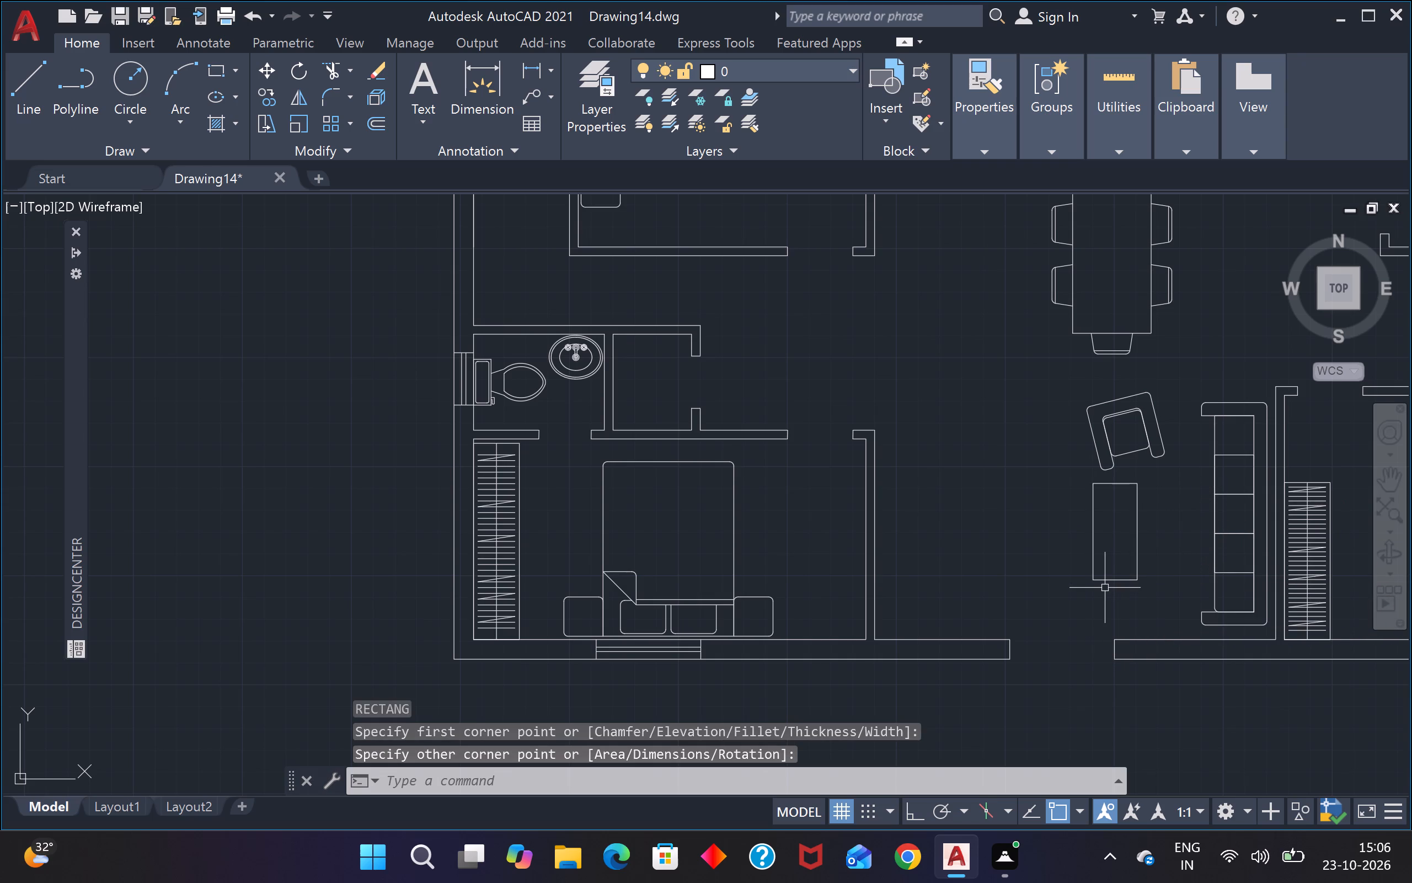
# Draw a TV unit rectangle about 1' by 4'-1" between the bedroom wall and the coffee table.
pyautogui.write('rec')
pyautogui.press('space')
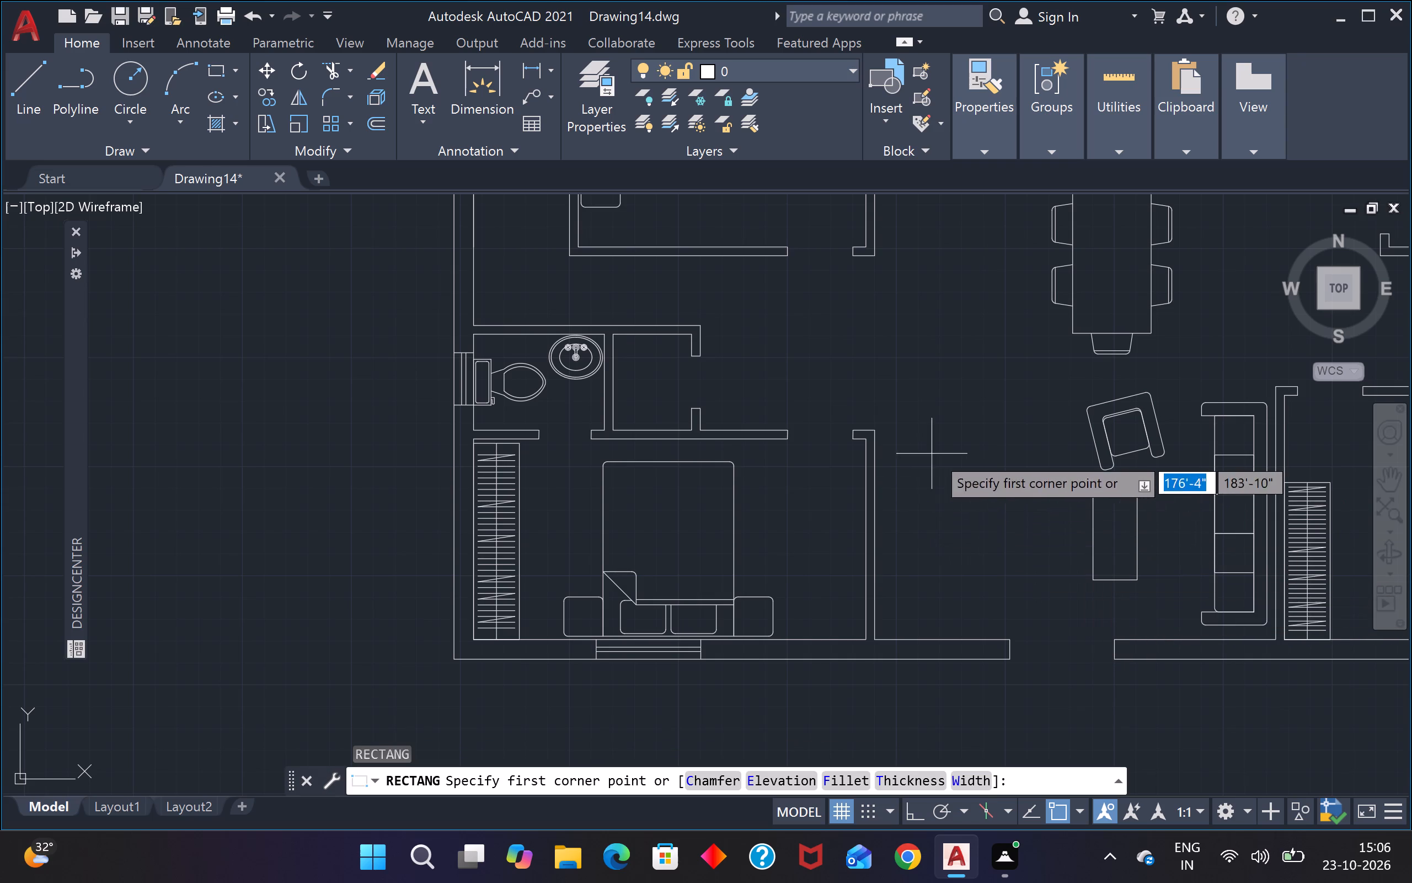
pyautogui.click(954, 473)
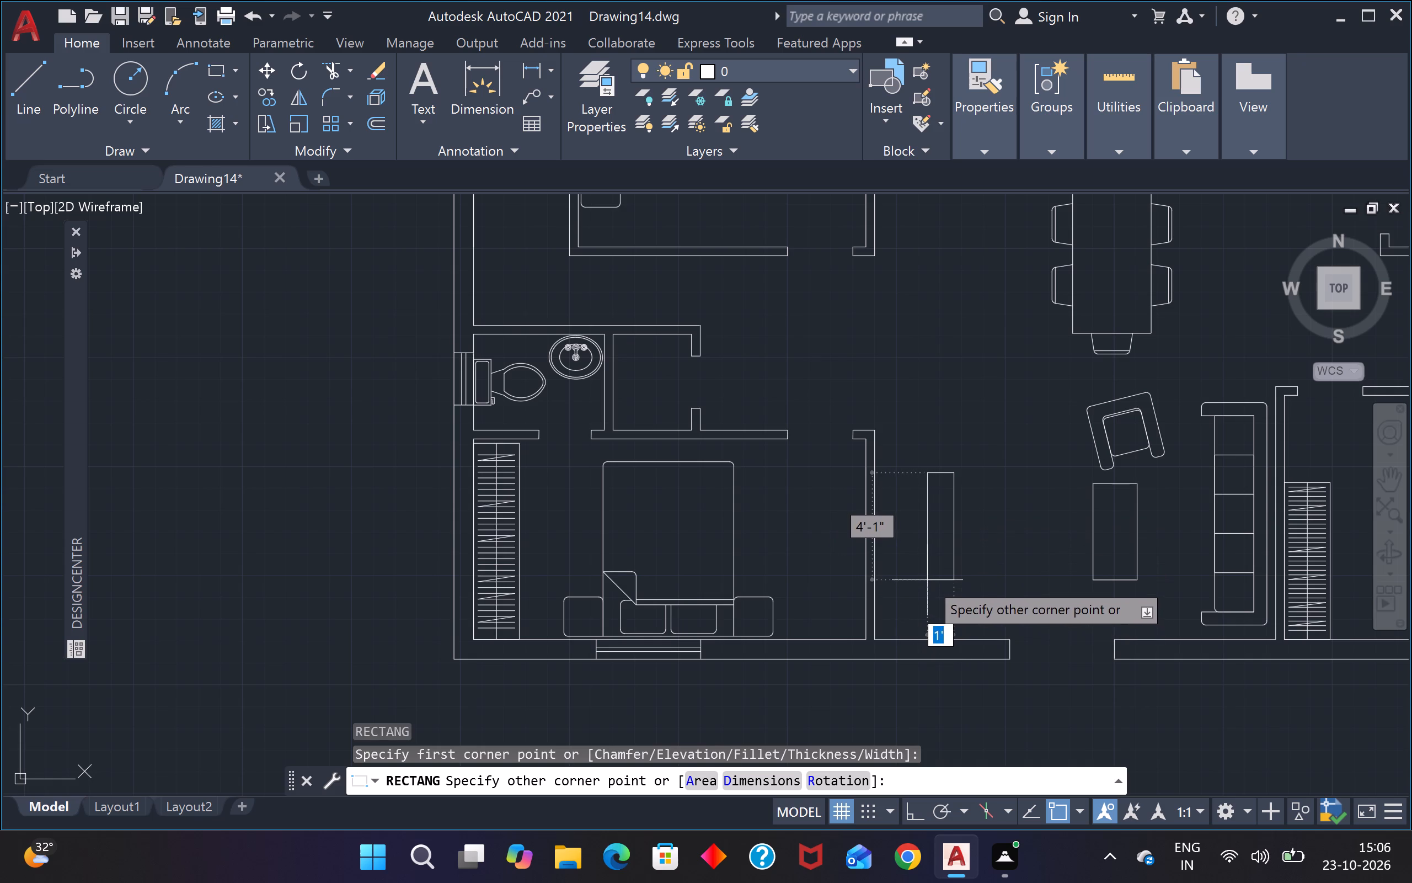
pyautogui.click(927, 580)
pyautogui.press('`')
pyautogui.press('Escape')
pyautogui.press('Escape')
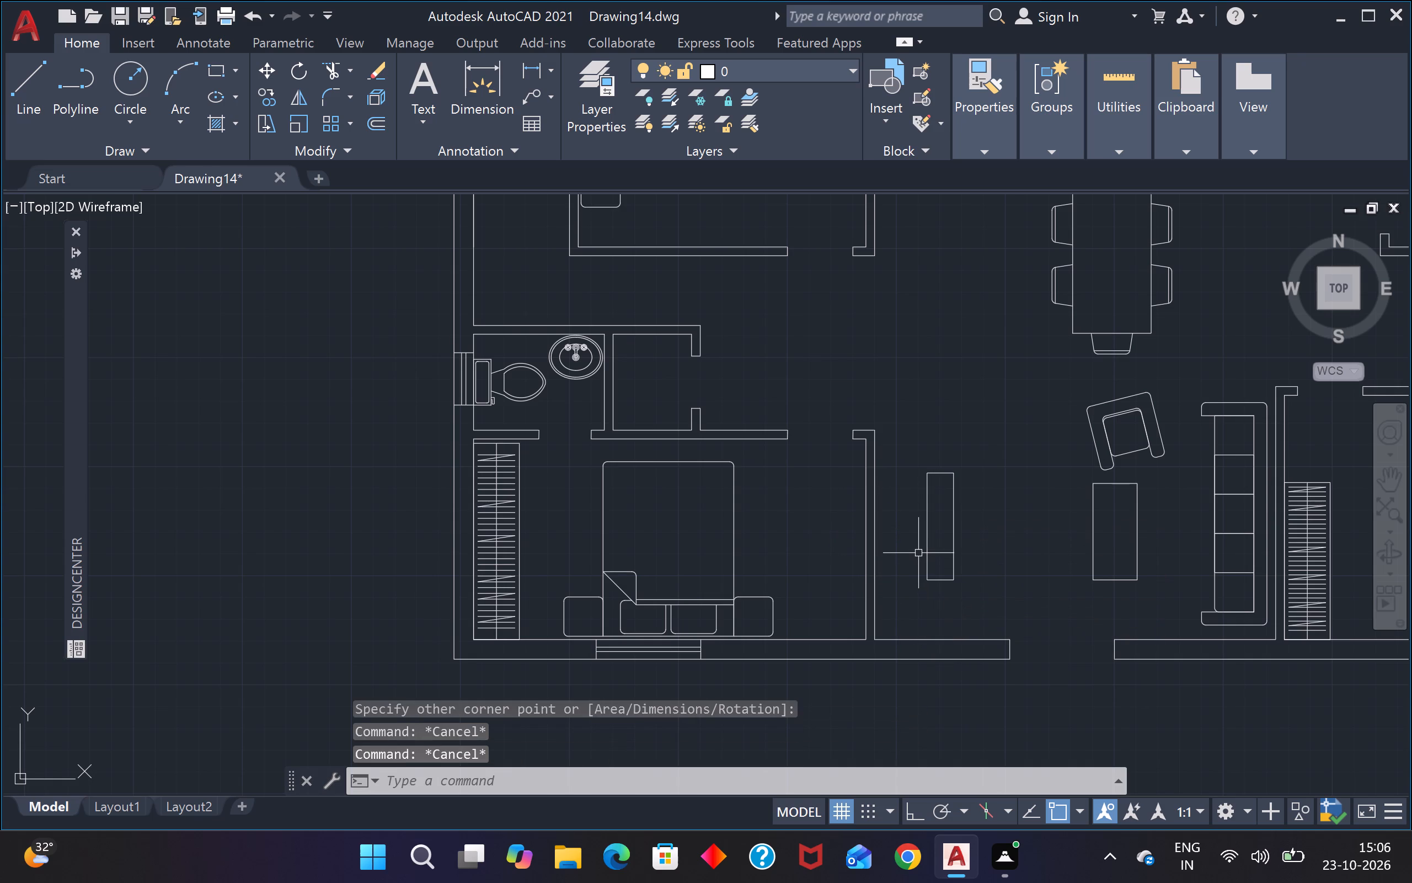
# Draw a narrow rectangle about 4" by 3'-5" inside the TV unit, nearer its right side.
pyautogui.write('re')
pyautogui.press('c')
pyautogui.press('space')
pyautogui.scroll(2, 938, 506)
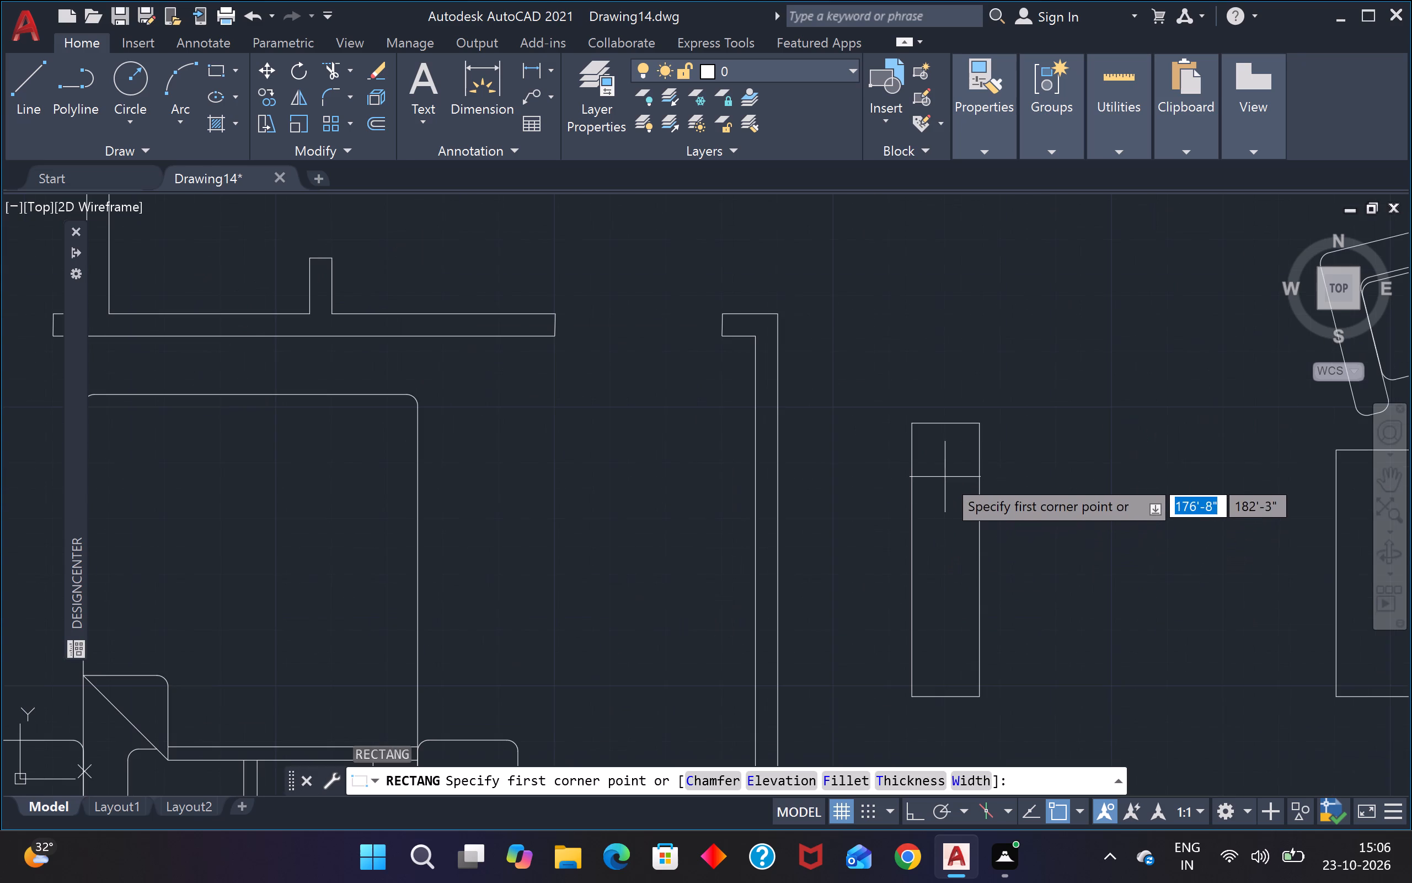
pyautogui.click(961, 446)
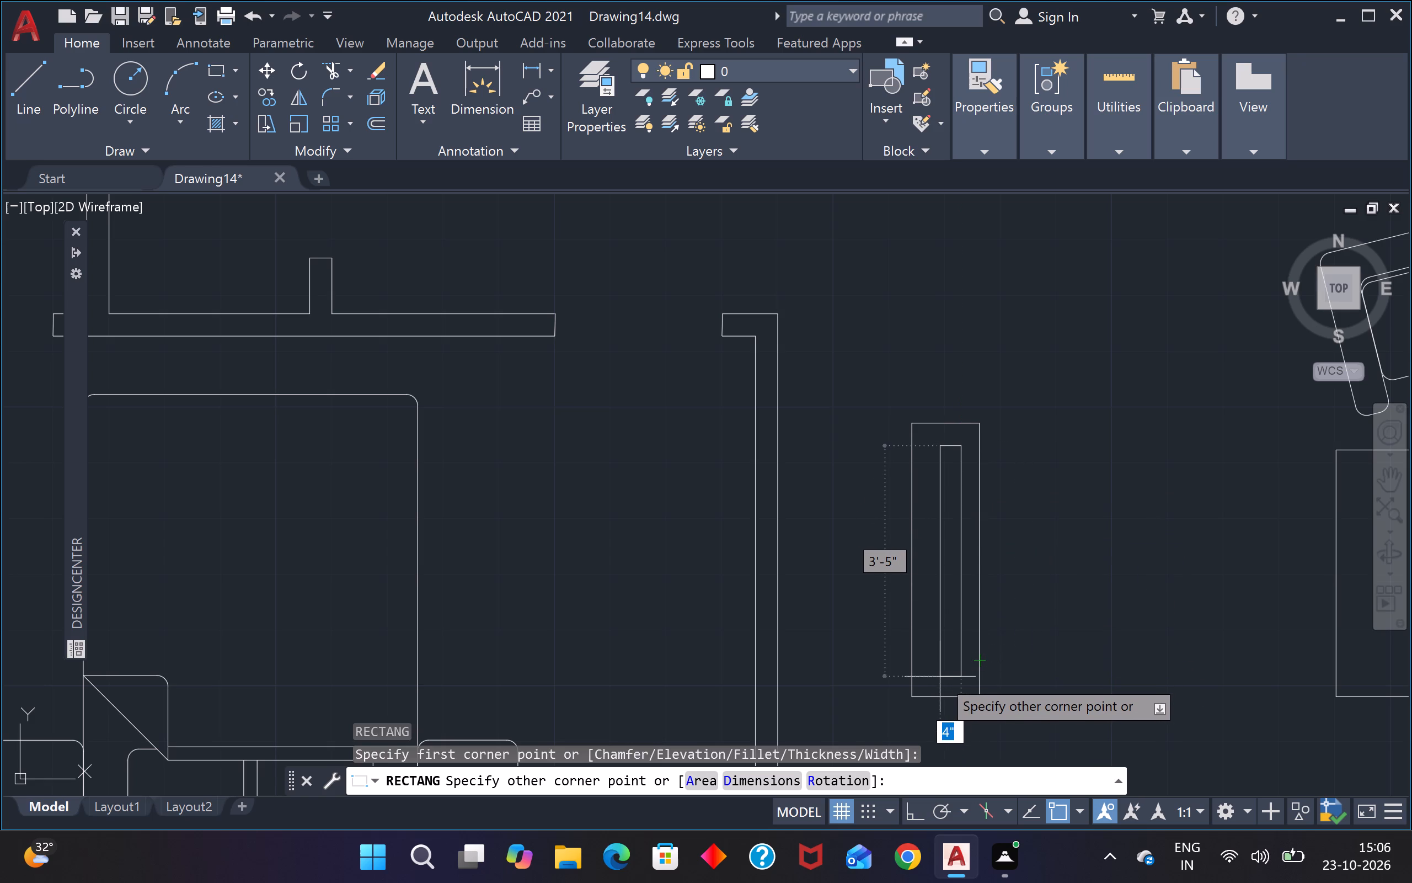
pyautogui.click(942, 674)
pyautogui.press('Escape')
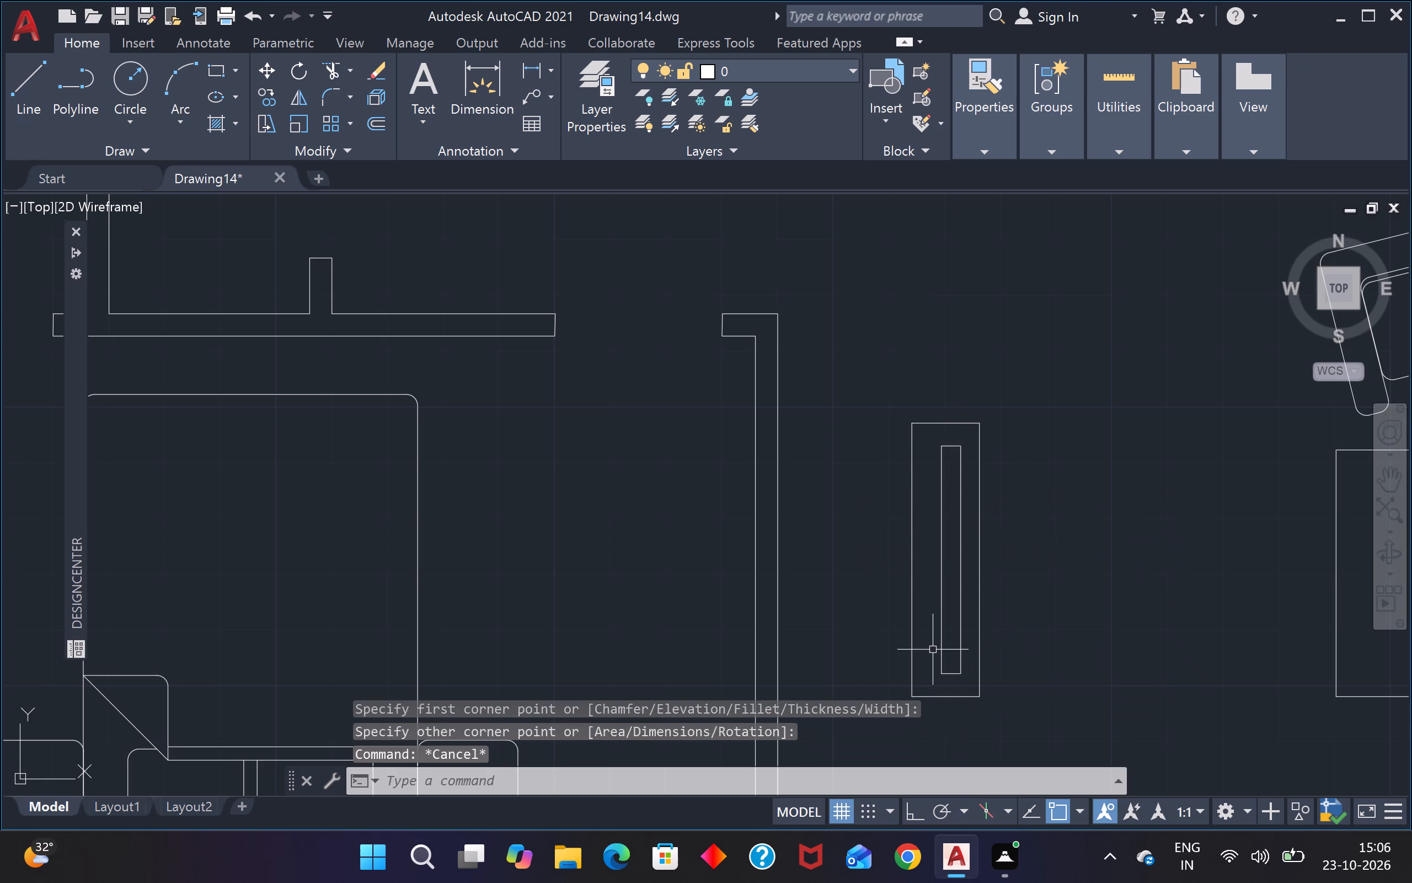
# Draw a shorter rectangle about 3" wide against the narrow rectangle's left edge, starting level with its top.
pyautogui.press('r')
pyautogui.press('e')
pyautogui.write('c')
pyautogui.press('space')
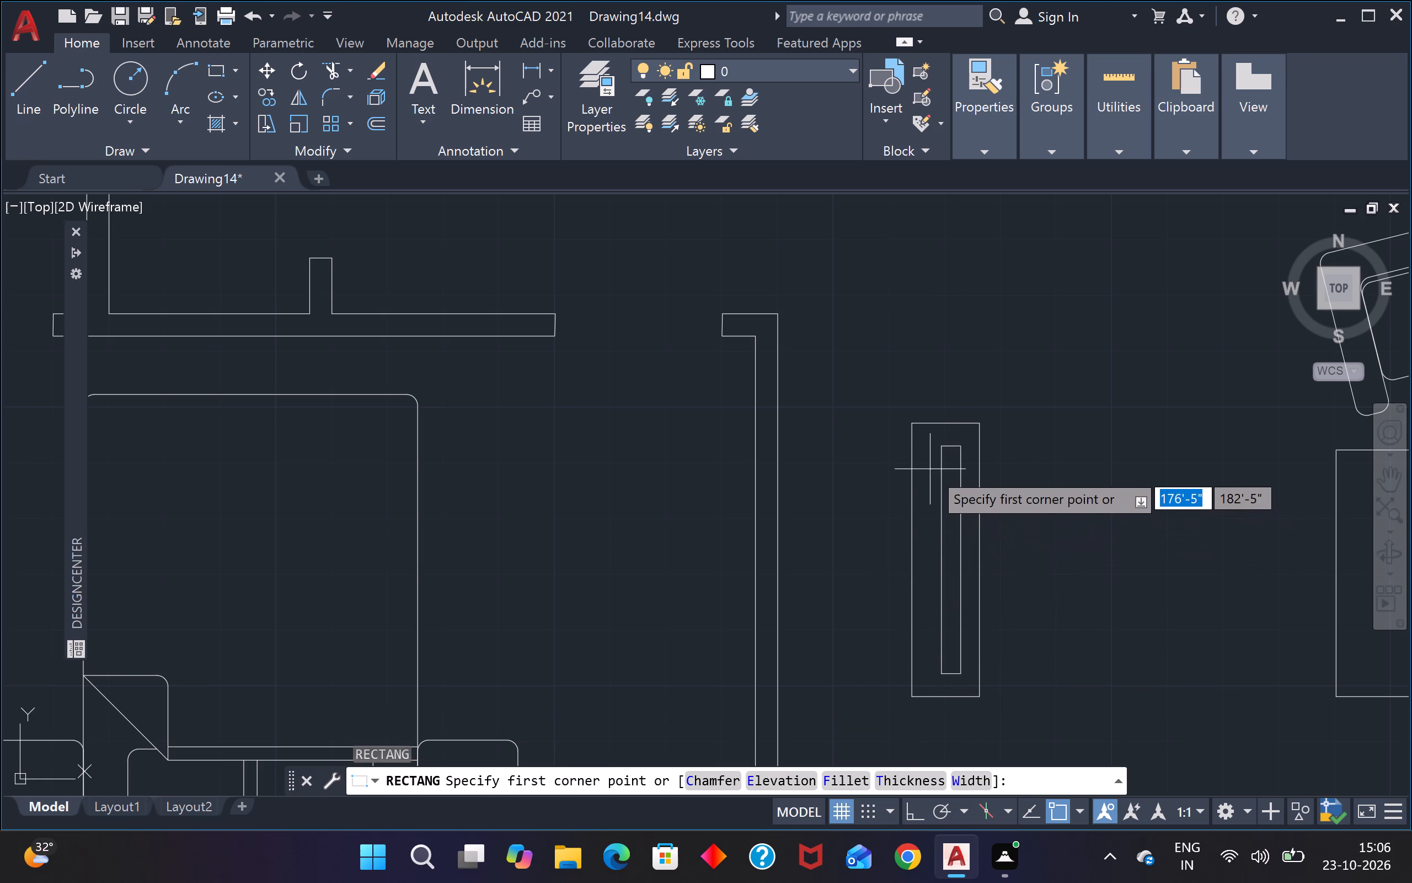
pyautogui.click(940, 477)
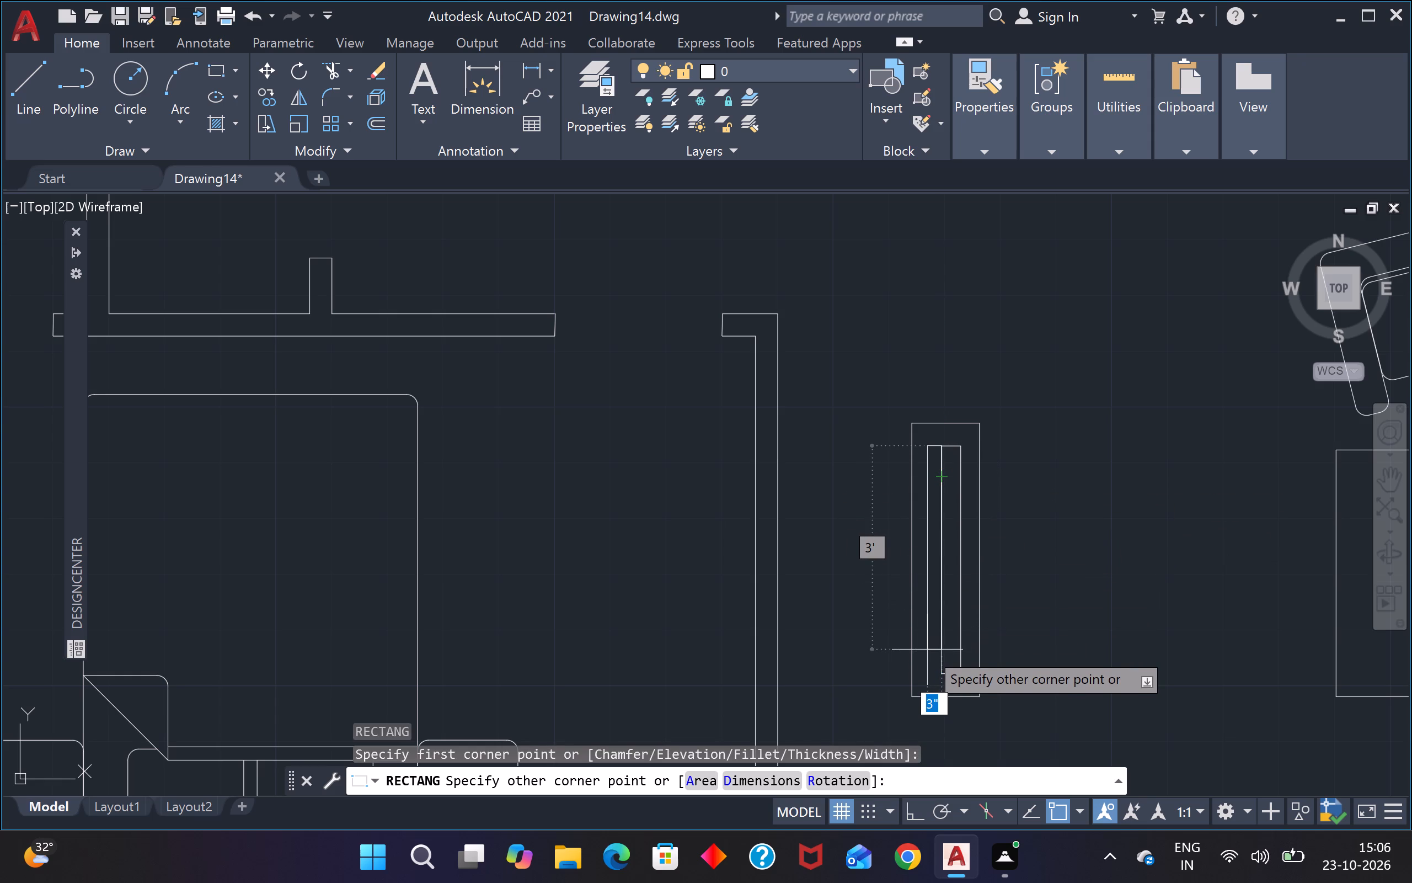
pyautogui.click(927, 616)
pyautogui.press('Escape')
# Move the shorter rectangle down so it sits roughly centred along the narrow rectangle's left edge.
pyautogui.click(927, 582)
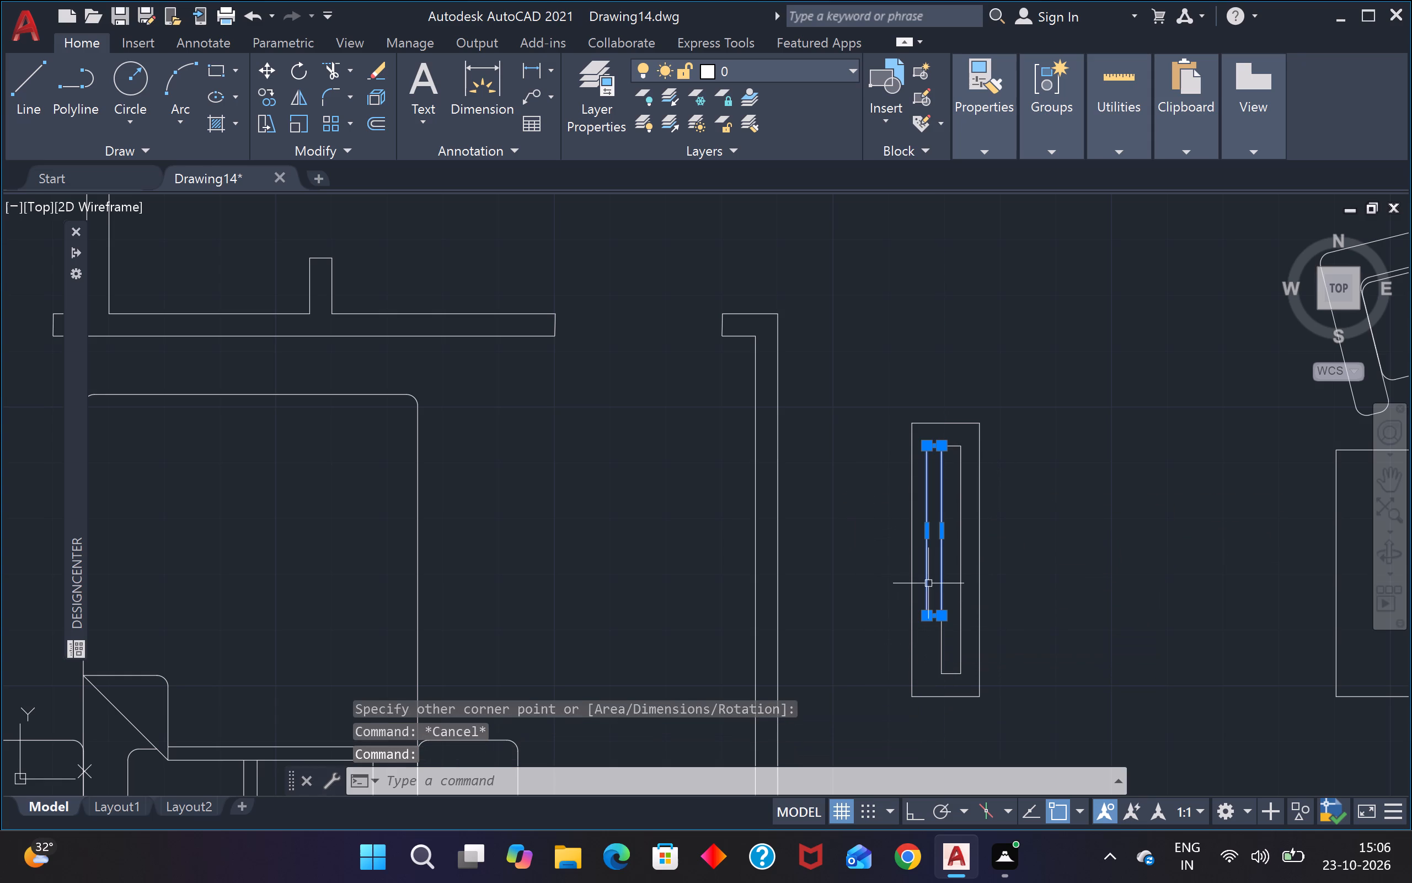
pyautogui.write('m')
pyautogui.press('space')
pyautogui.click(927, 525)
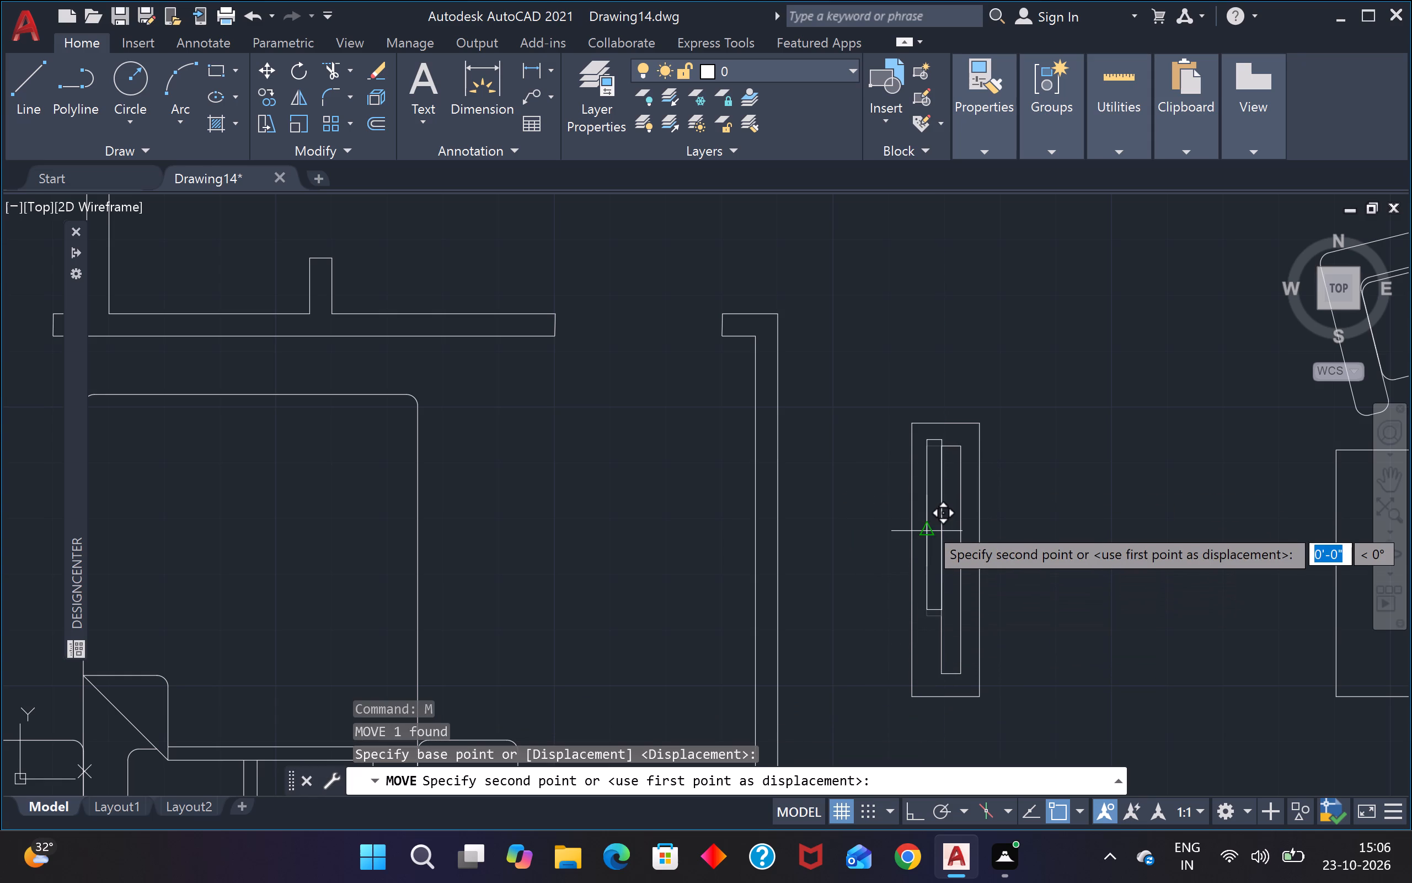
pyautogui.click(928, 552)
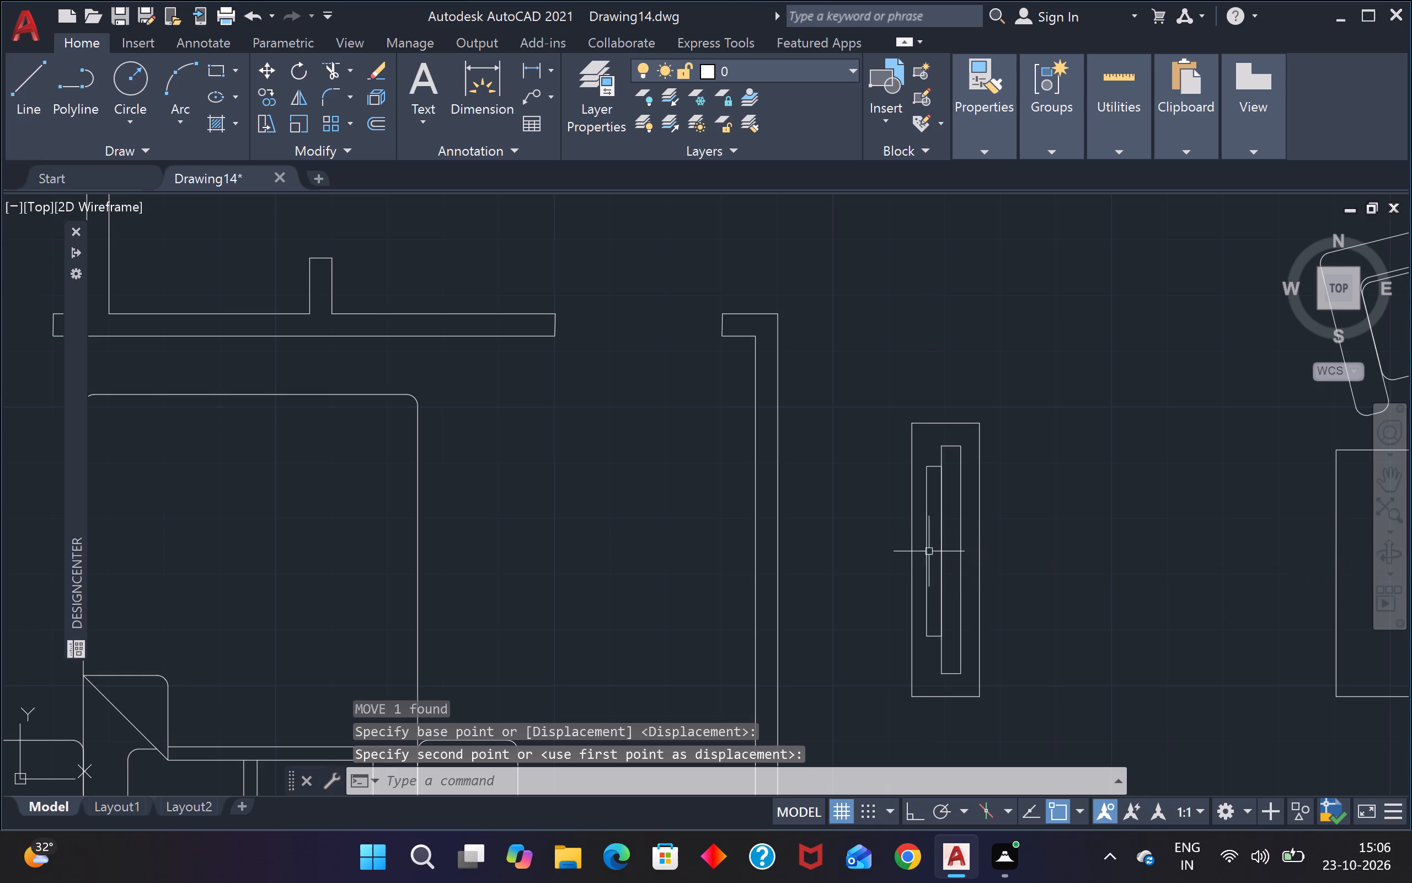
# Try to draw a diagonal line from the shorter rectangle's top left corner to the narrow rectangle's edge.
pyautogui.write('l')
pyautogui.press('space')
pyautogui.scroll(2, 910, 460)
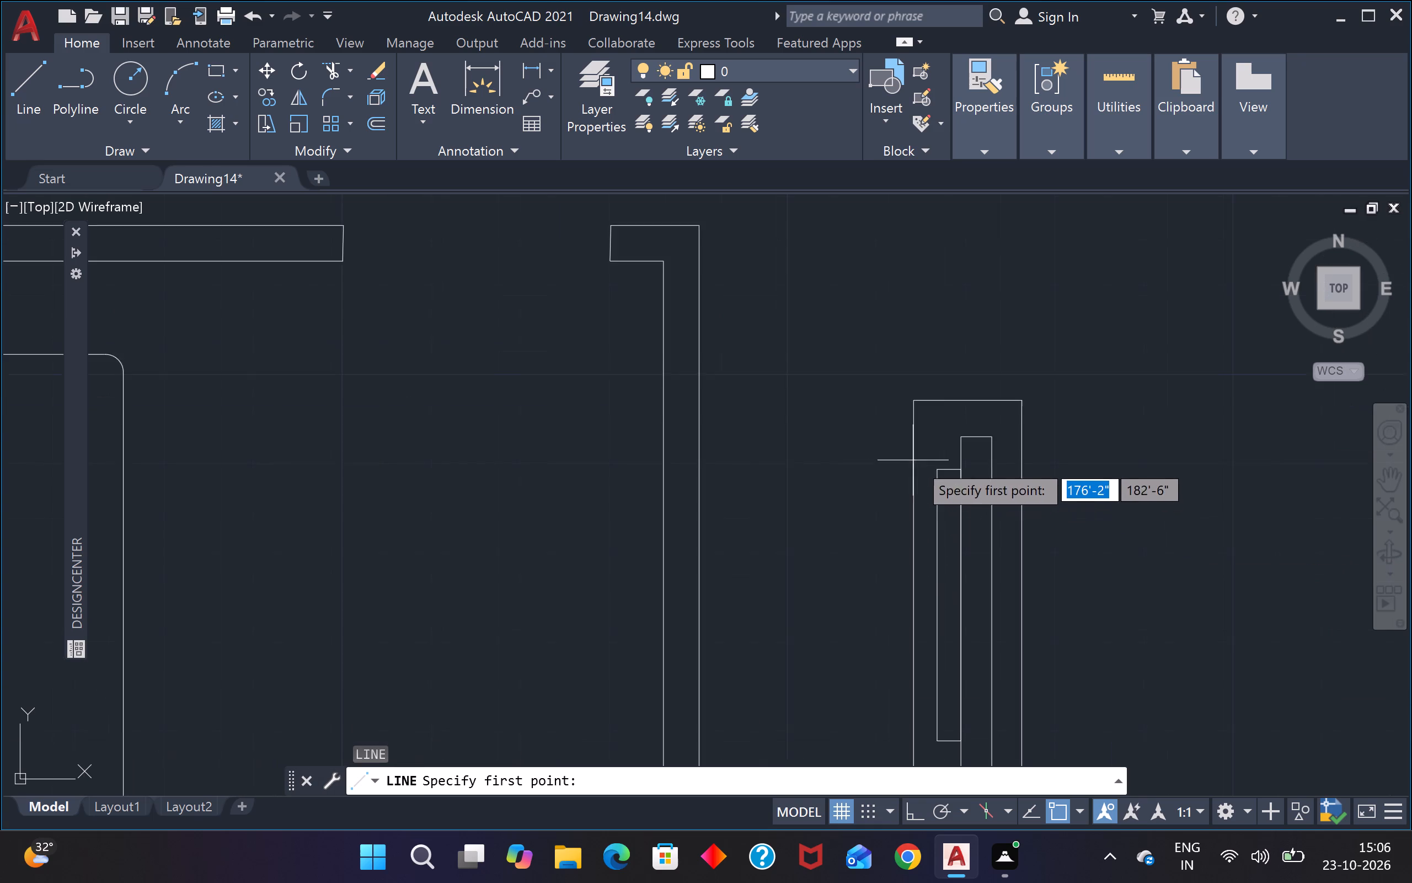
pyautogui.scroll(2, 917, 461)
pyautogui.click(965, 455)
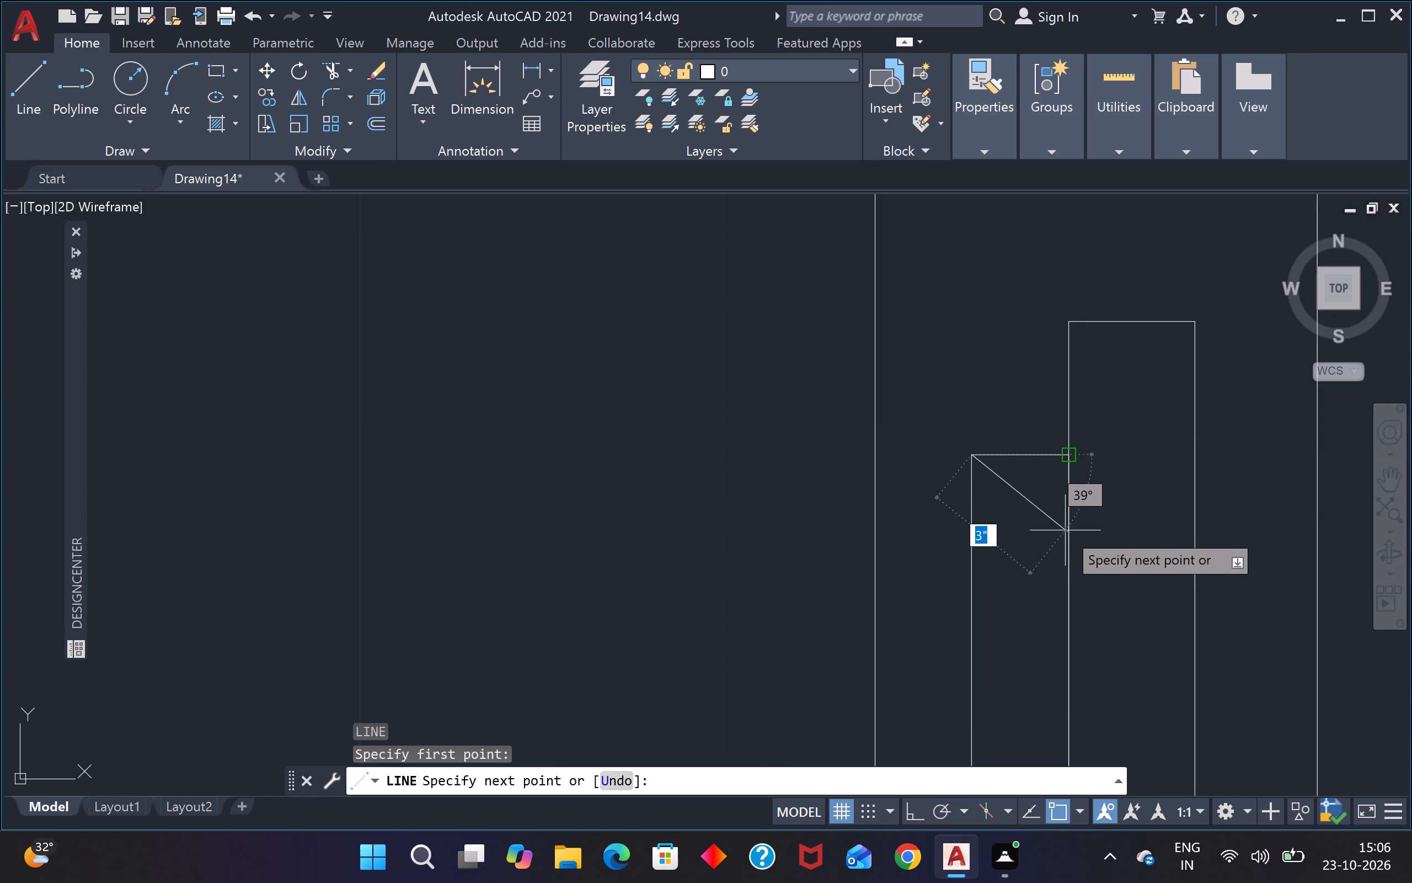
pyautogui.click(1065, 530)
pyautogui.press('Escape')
# Draw a slanted line from just short of the narrow rectangle's left edge up to the shorter rectangle's top left corner.
pyautogui.press('l')
pyautogui.press('space')
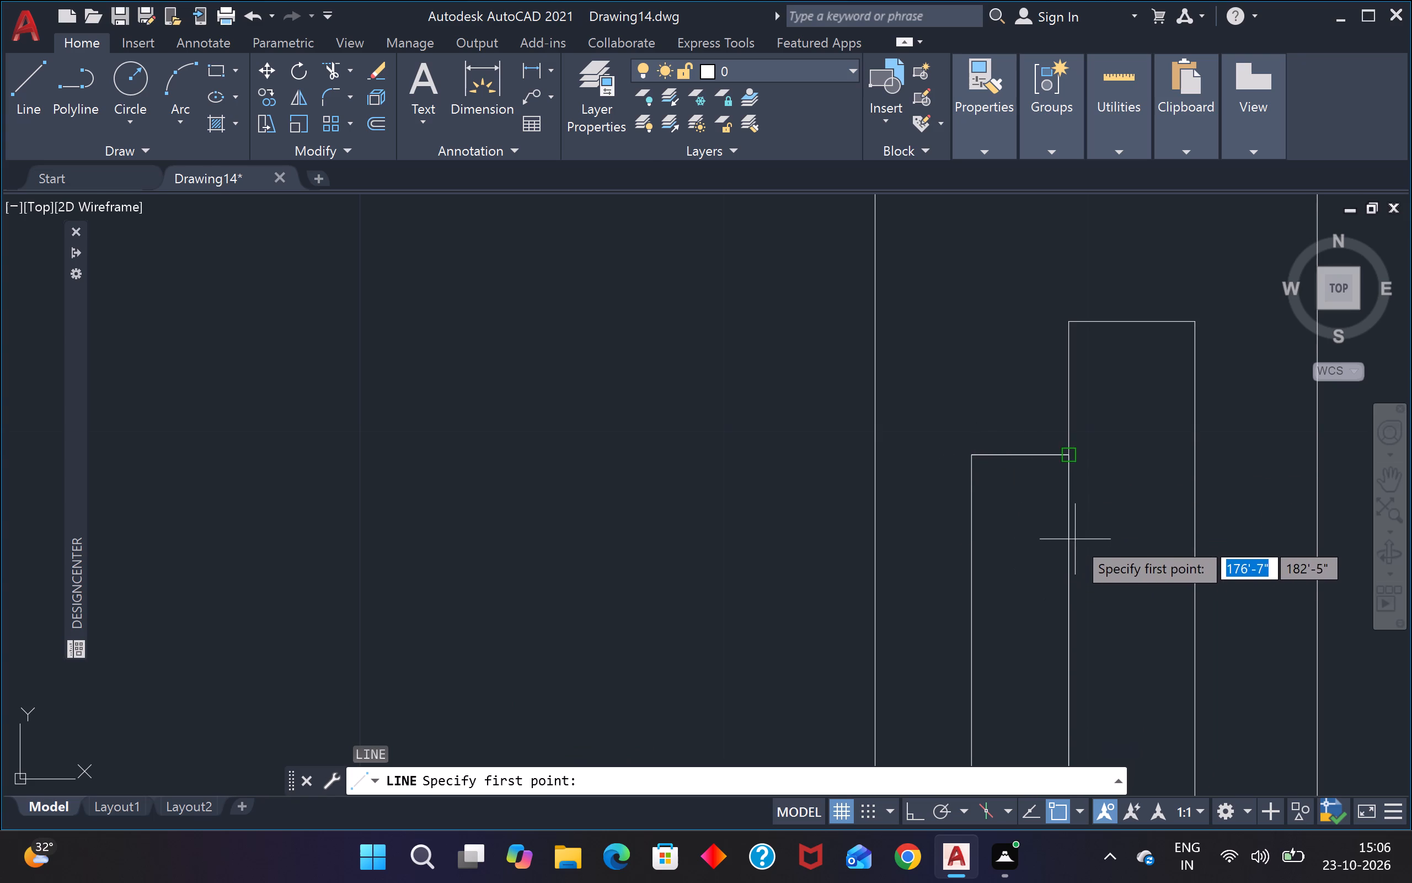
pyautogui.click(1057, 577)
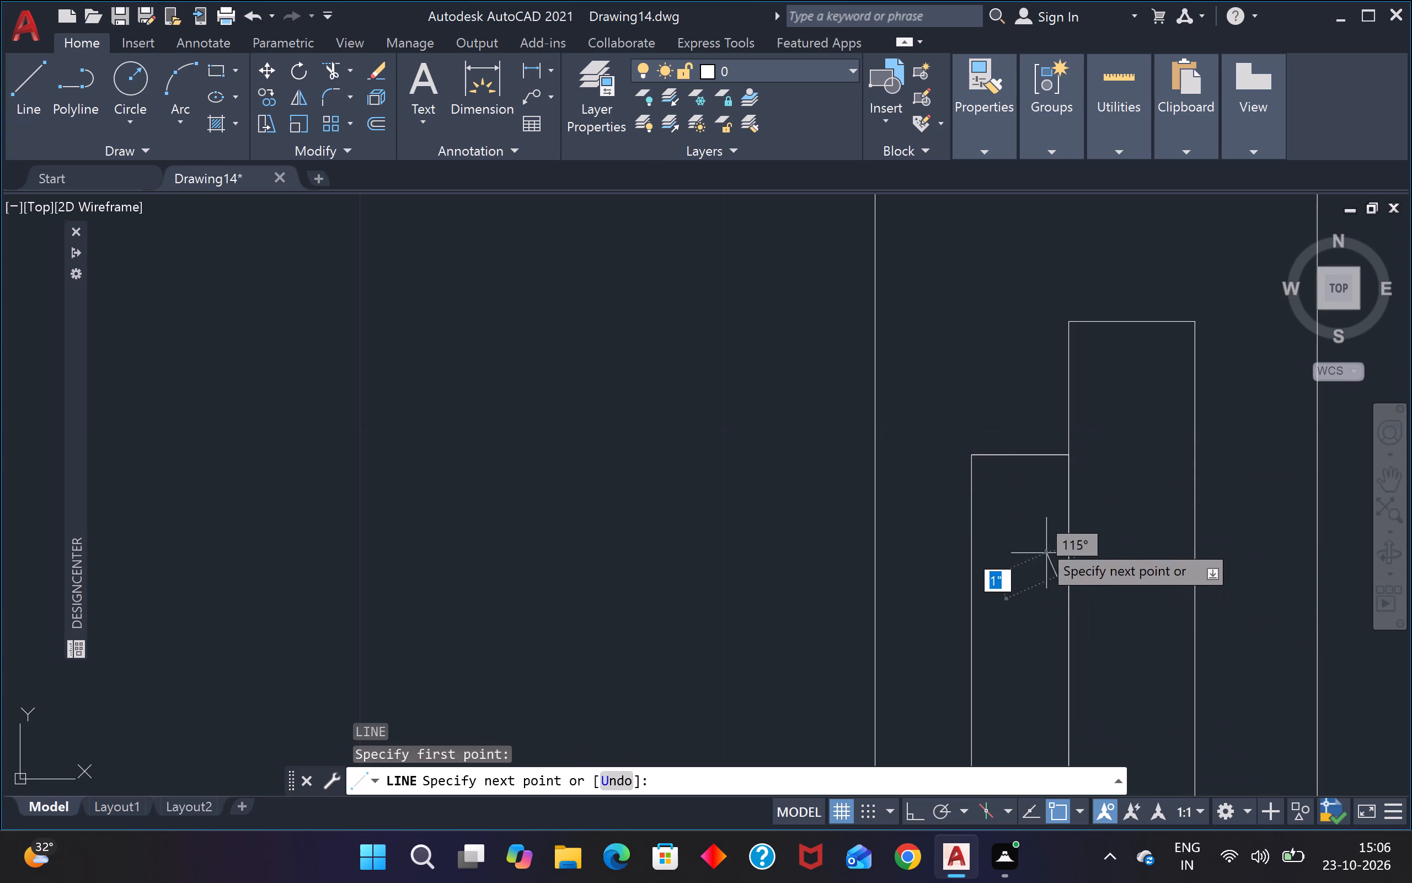
pyautogui.click(968, 455)
pyautogui.press('Escape')
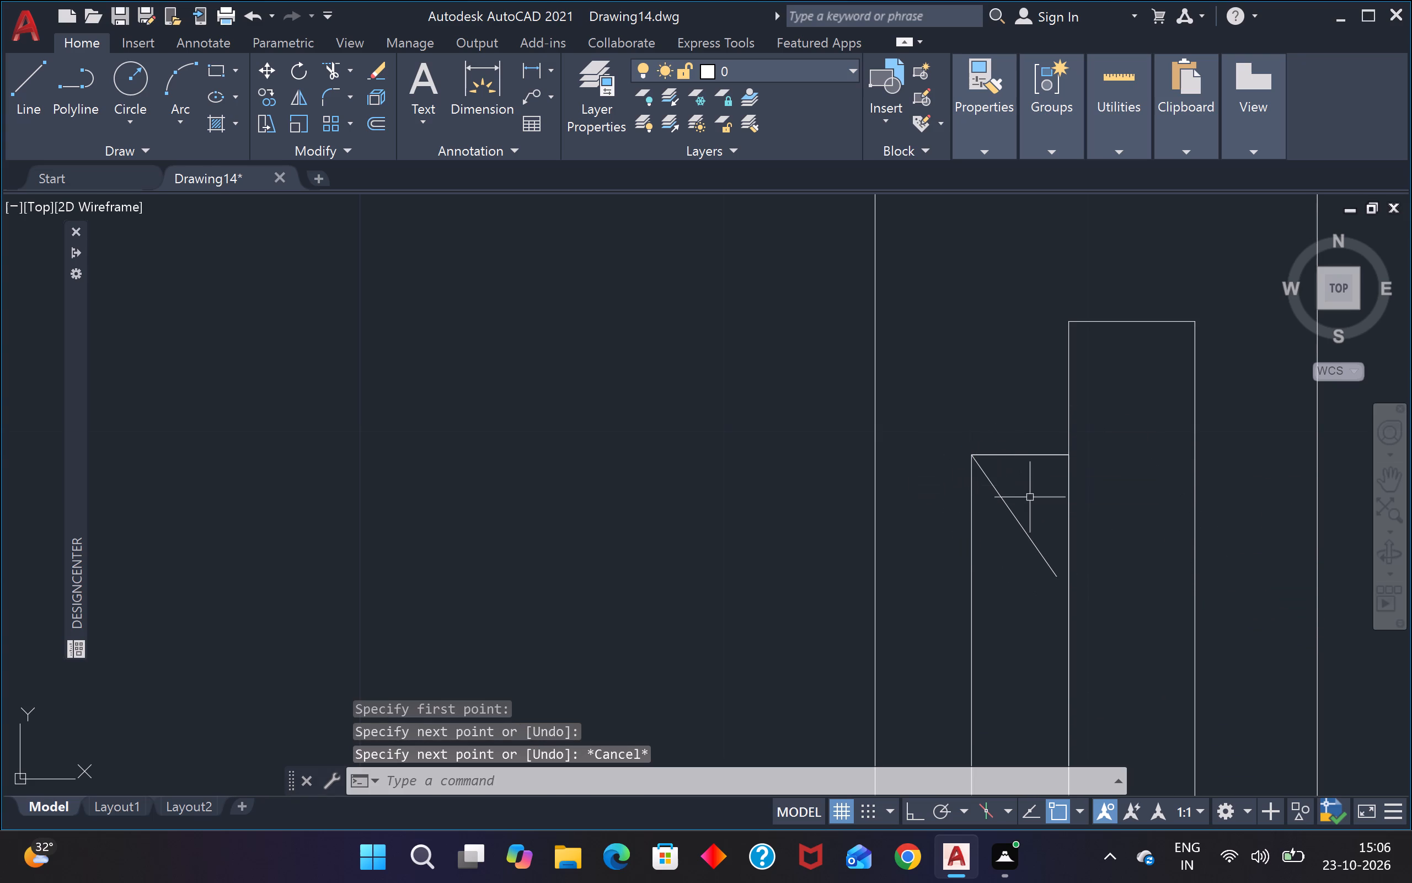
# Extend the slanted line to meet the narrow rectangle's left edge.
pyautogui.scroll(2, 1069, 567)
pyautogui.scroll(-4, 1067, 570)
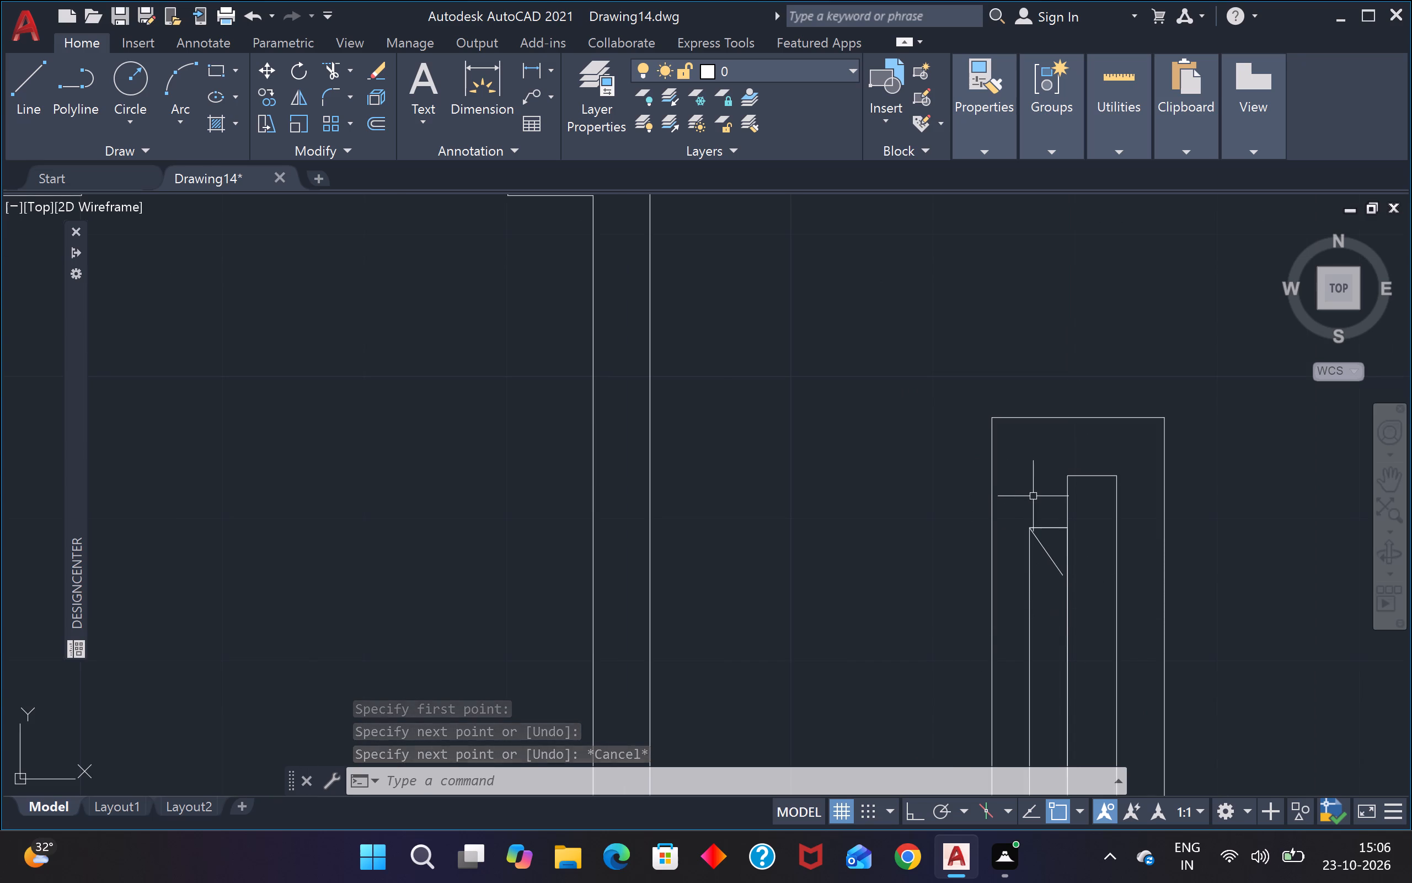
pyautogui.press('e')
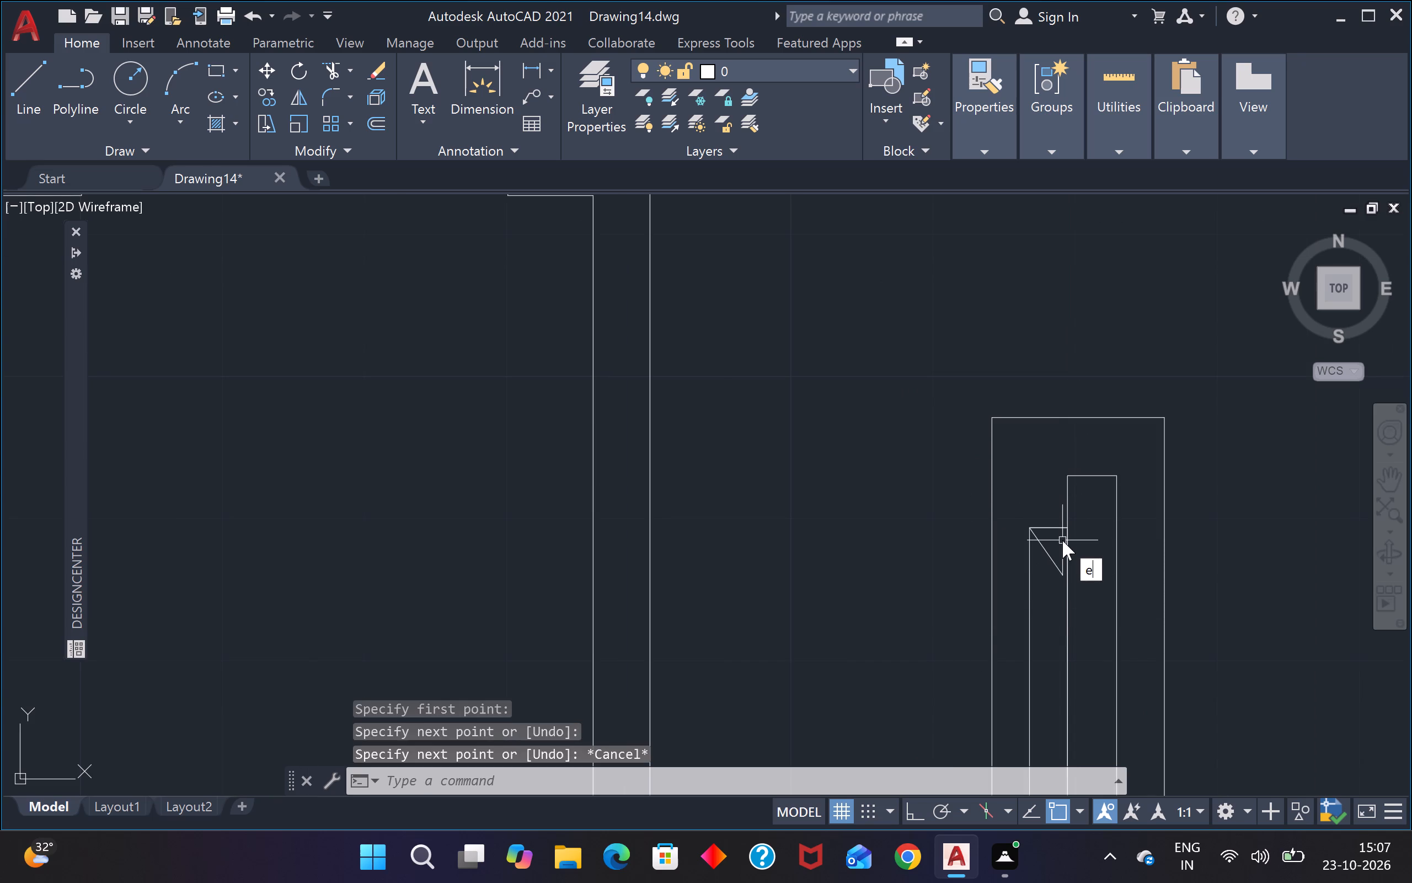
pyautogui.write('x')
pyautogui.press('space')
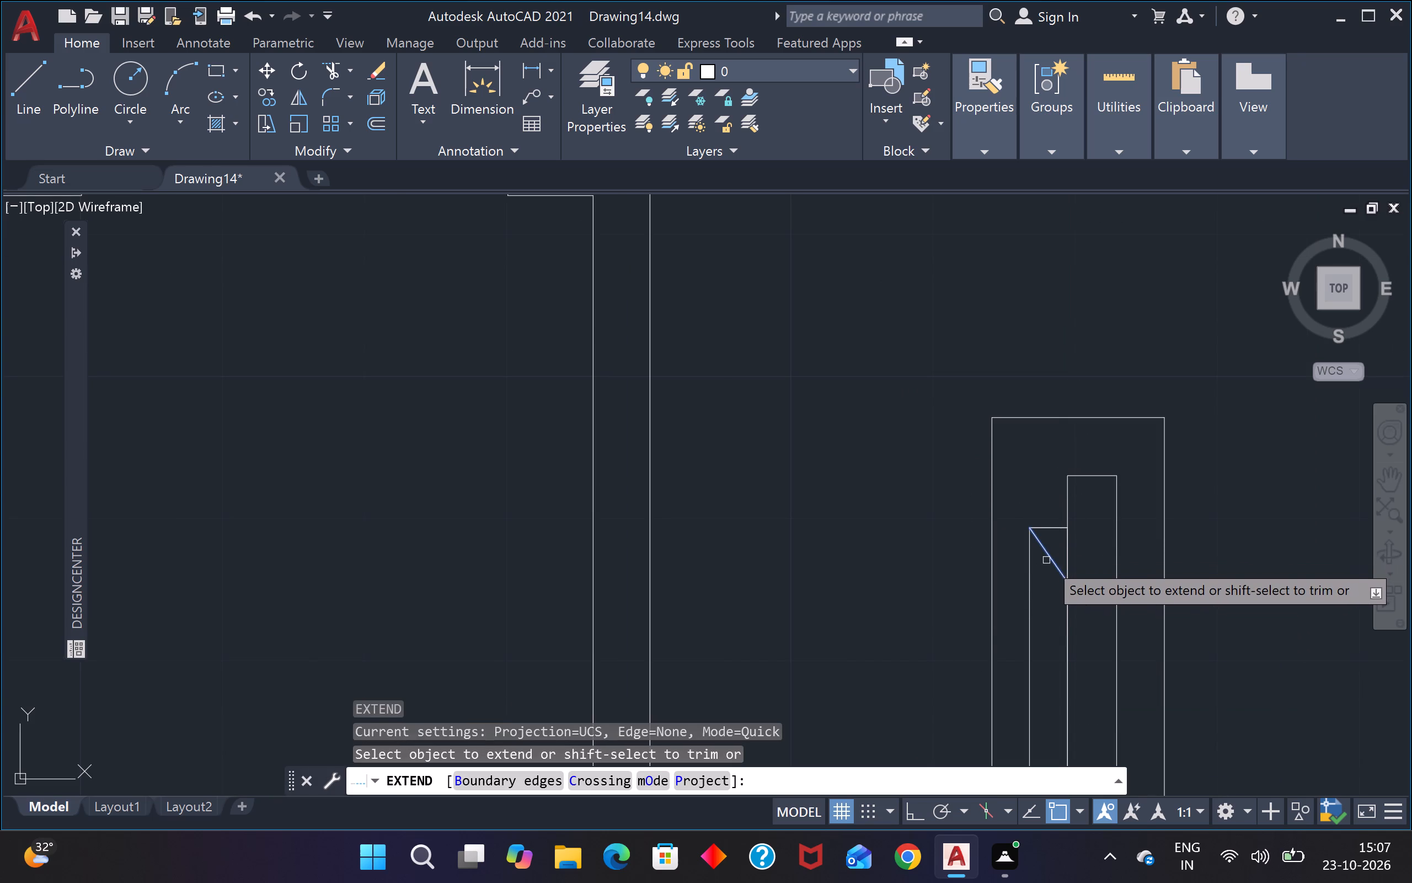
pyautogui.click(1048, 562)
# Trim away the shorter rectangle's top edge above the slanted line, leaving a bevelled upper end.
pyautogui.scroll(-2, 1114, 594)
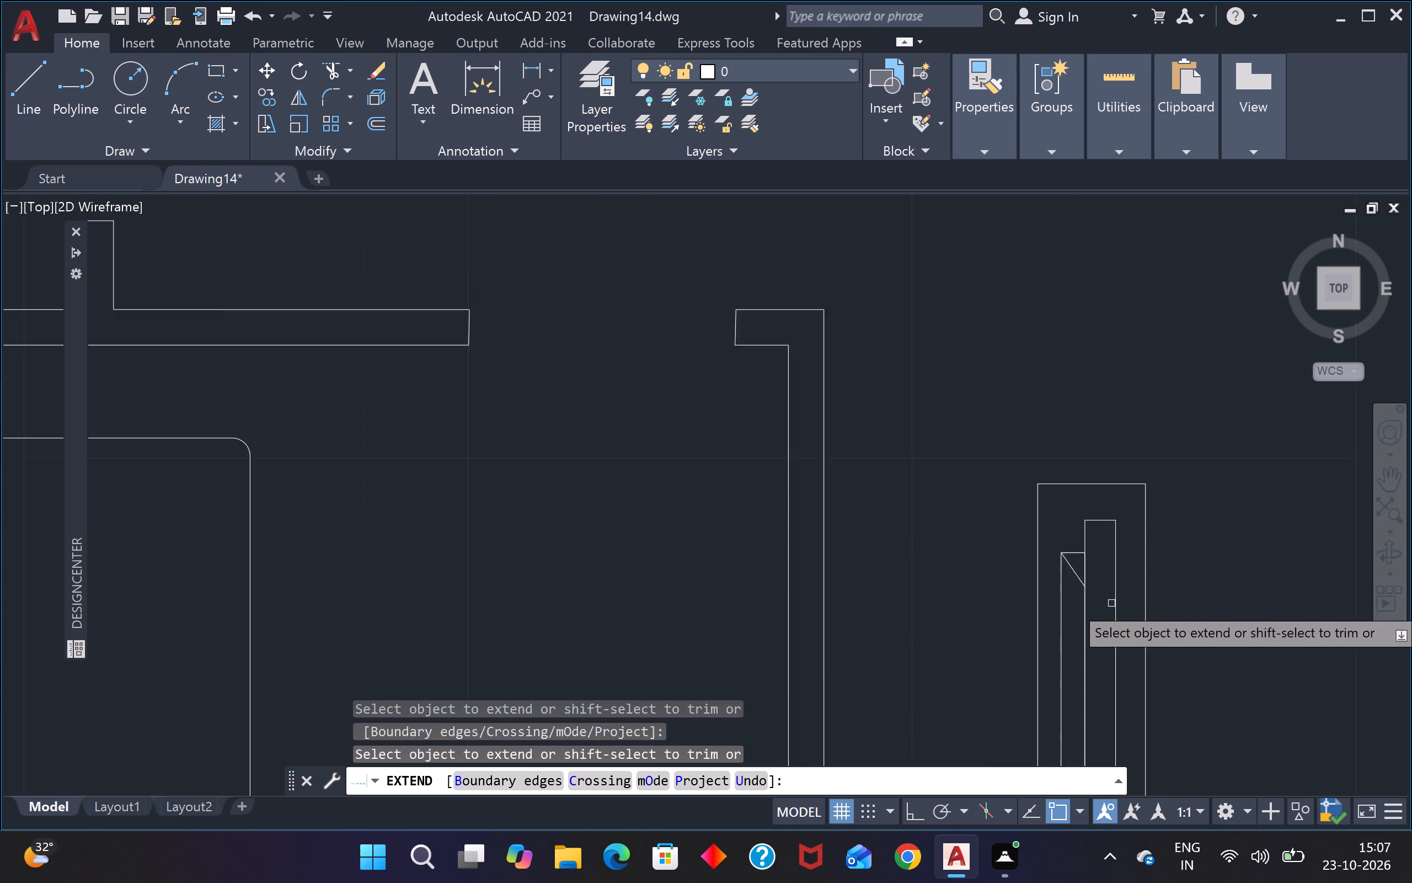
pyautogui.scroll(-1, 1108, 610)
pyautogui.scroll(2, 1099, 681)
pyautogui.scroll(-2, 1097, 575)
pyautogui.scroll(2, 1080, 505)
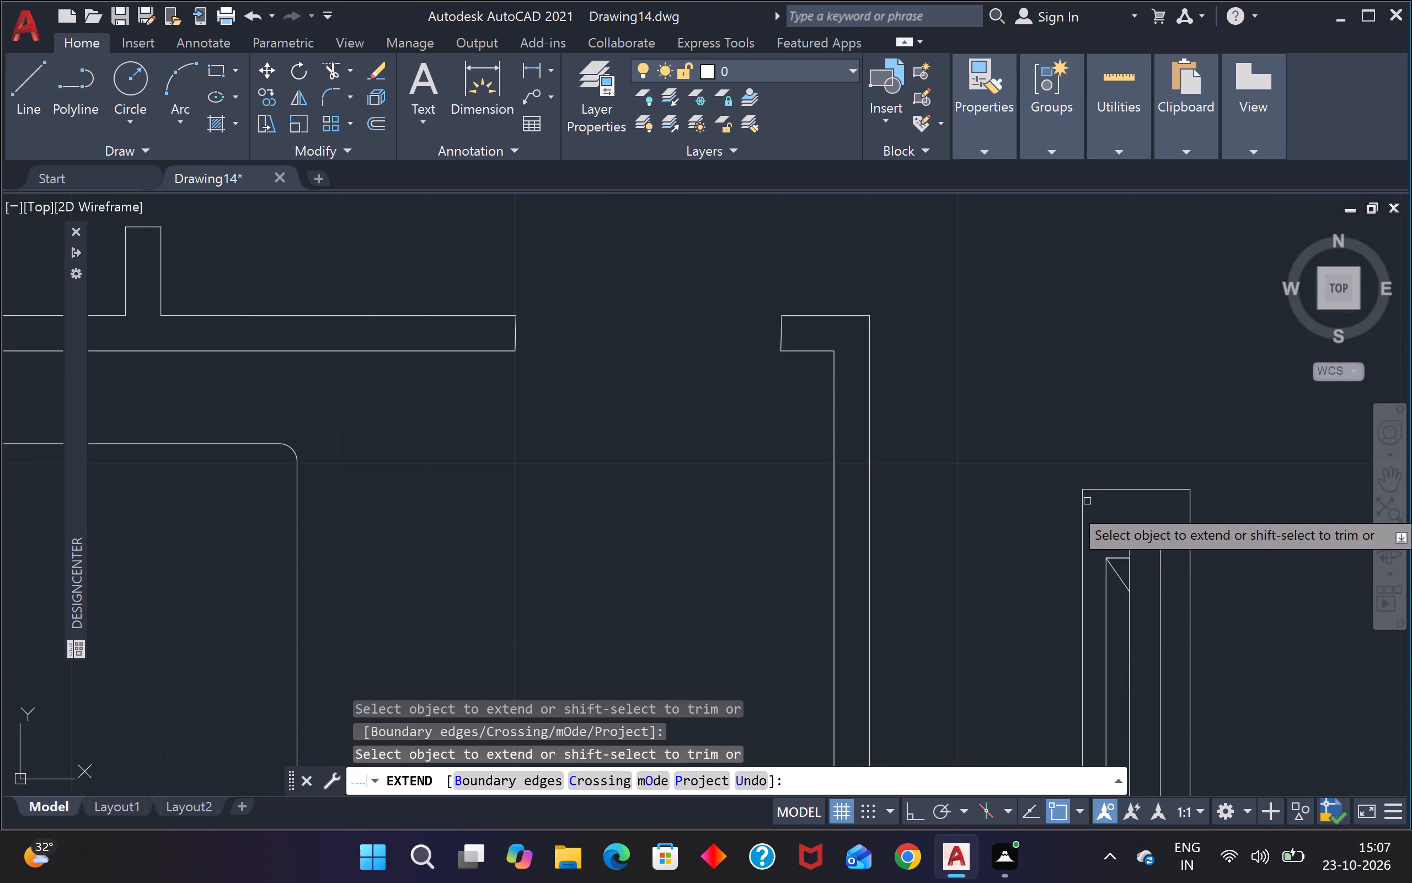
pyautogui.keyDown('shift'); pyautogui.scroll(3, 1138, 566); pyautogui.keyUp('shift')
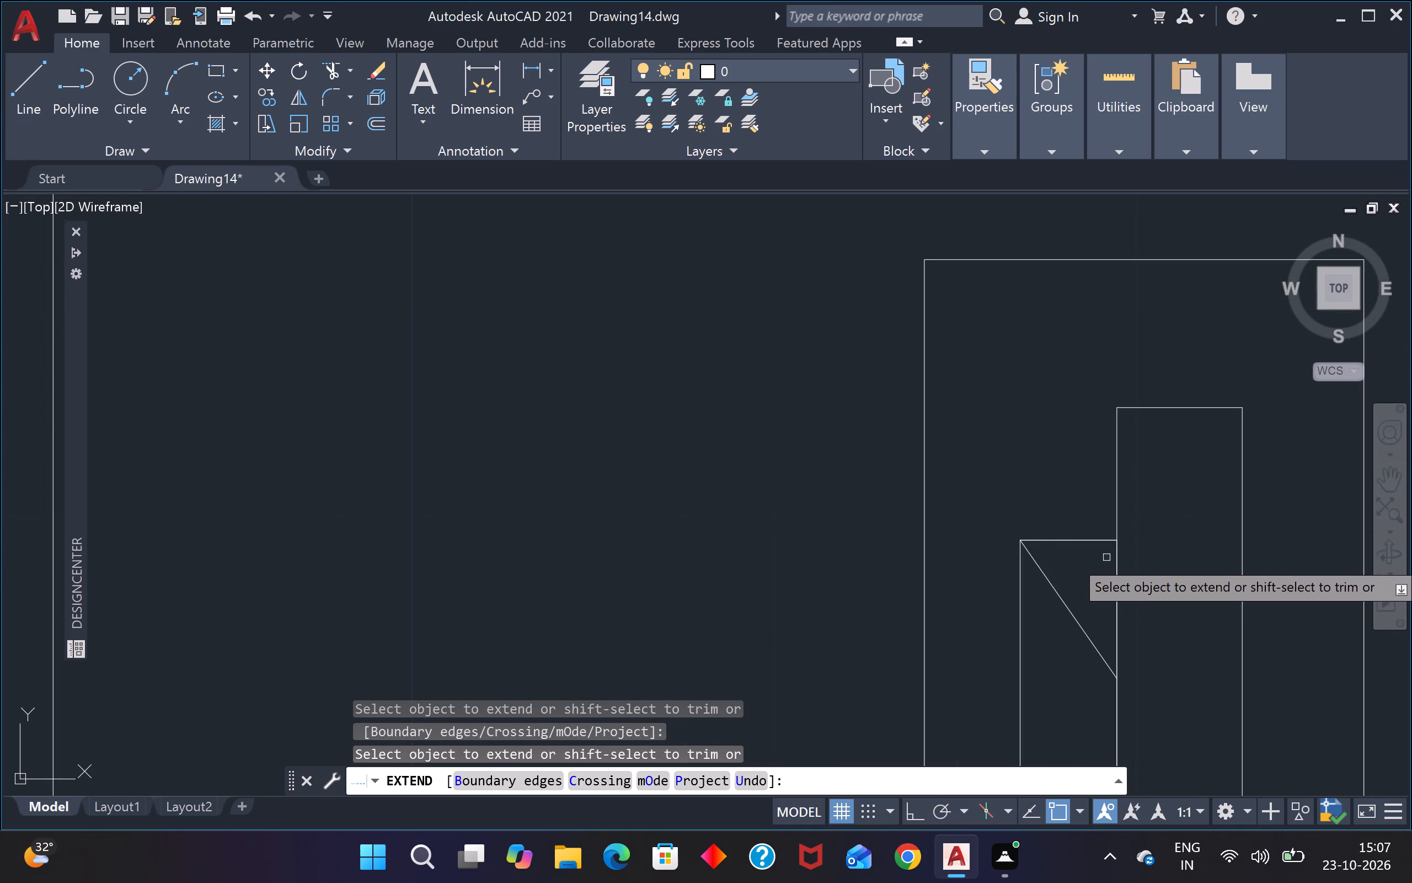
pyautogui.keyDown('shift'); pyautogui.click(1104, 556); pyautogui.keyUp('shift')
pyautogui.keyDown('shift'); pyautogui.click(1039, 512); pyautogui.keyUp('shift')
pyautogui.scroll(-3, 1037, 503)
pyautogui.scroll(-3, 1073, 556)
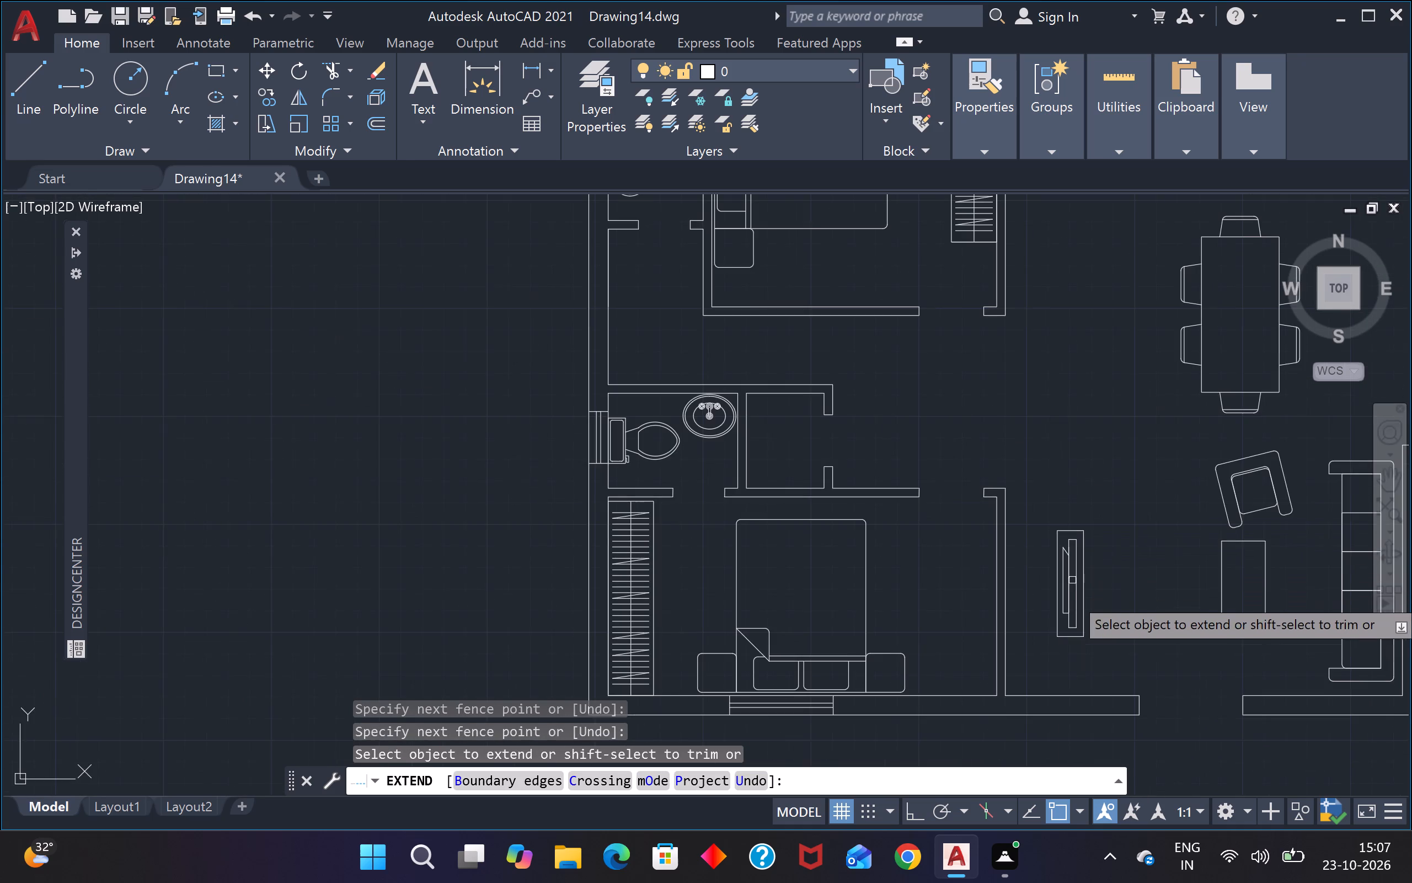
pyautogui.scroll(2, 1078, 620)
pyautogui.press('Escape')
pyautogui.press('Escape')
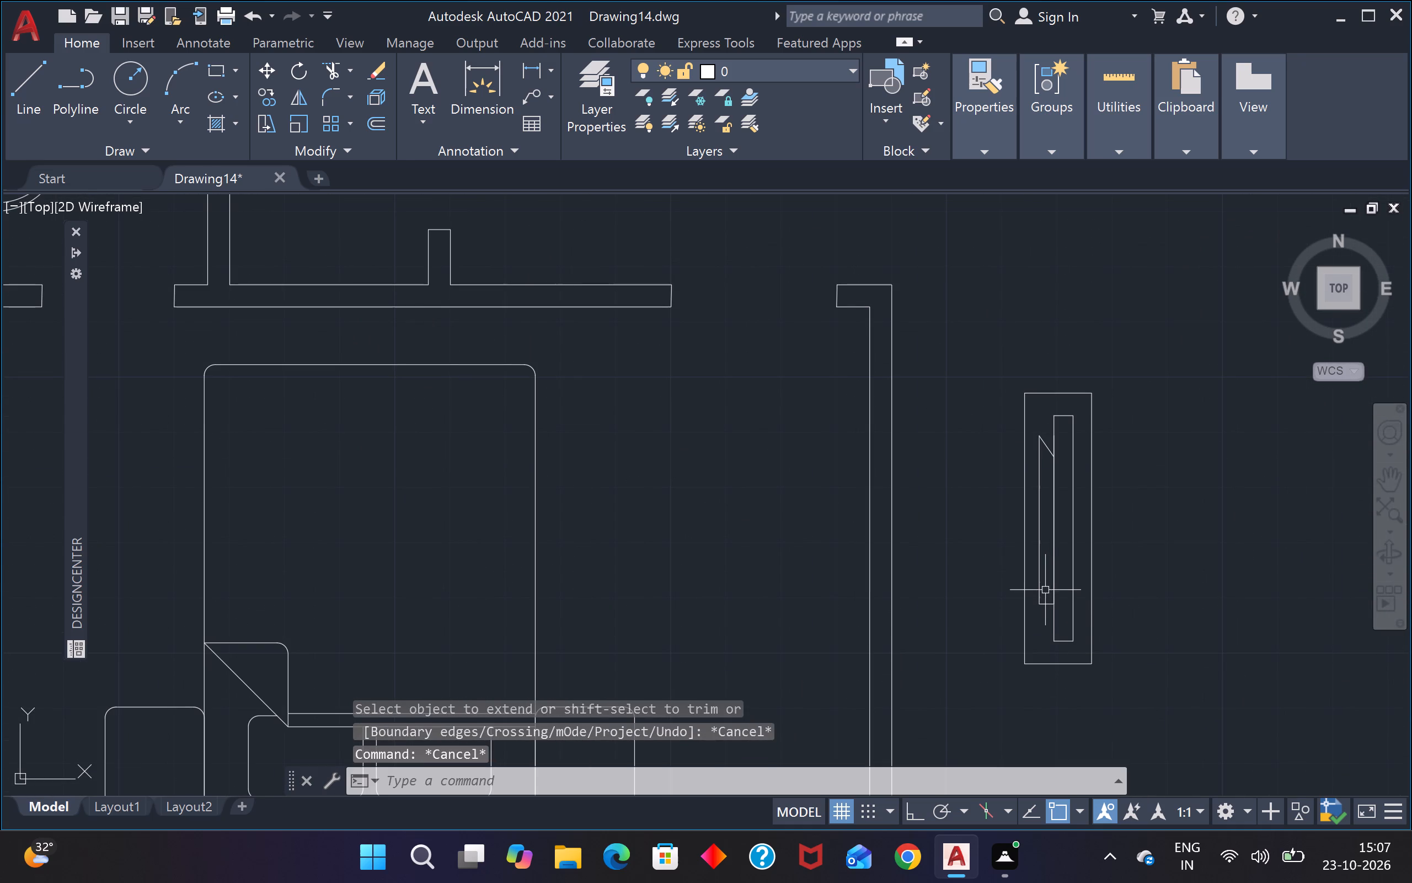
# Draw a slanted line about 4" long near the shorter rectangle's lower end, from its left edge up toward the narrow rectangle.
pyautogui.press('l')
pyautogui.press('space')
pyautogui.scroll(3, 1041, 581)
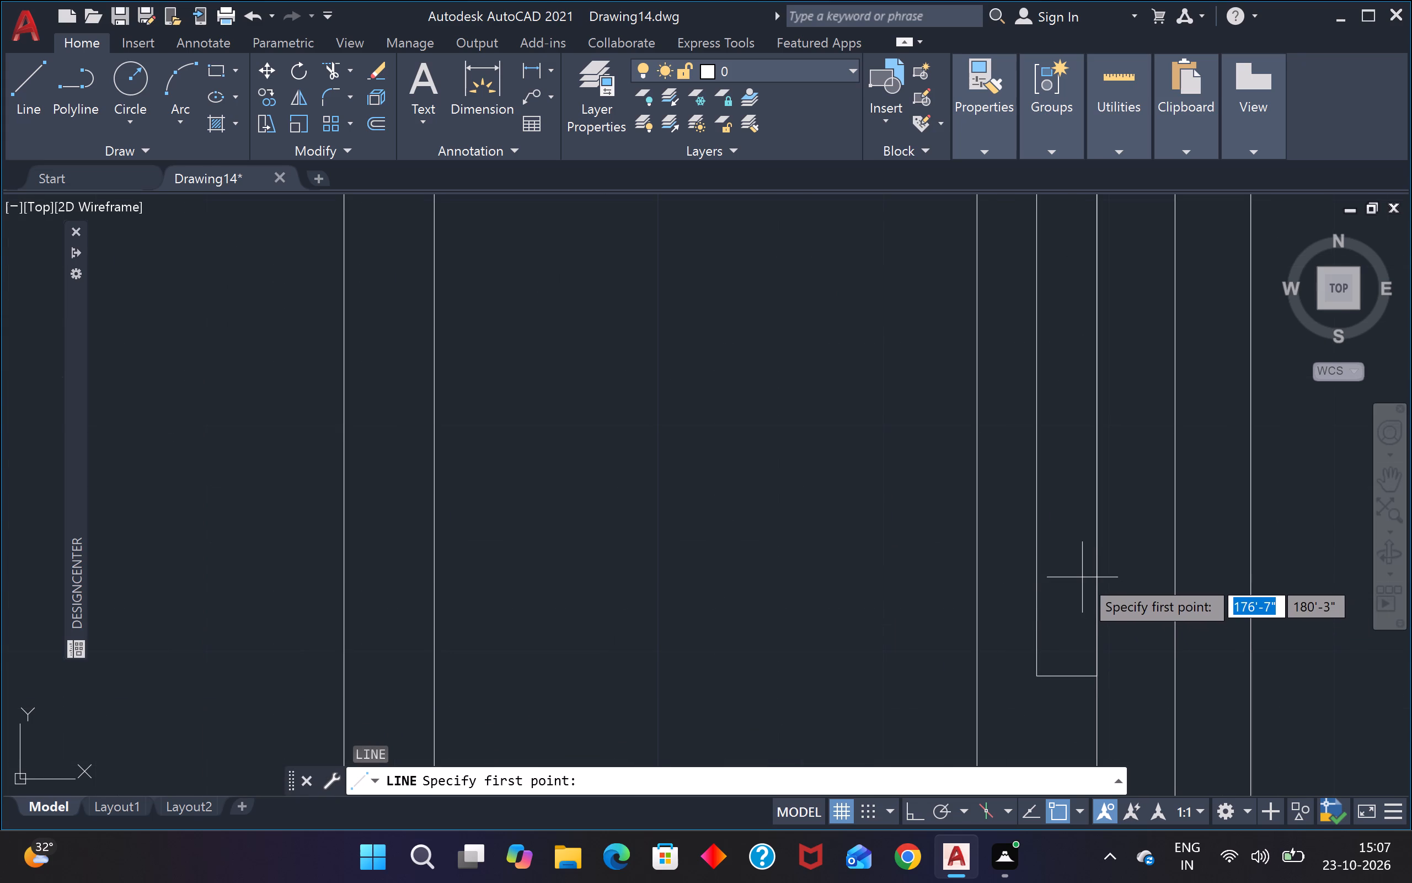
pyautogui.click(1082, 577)
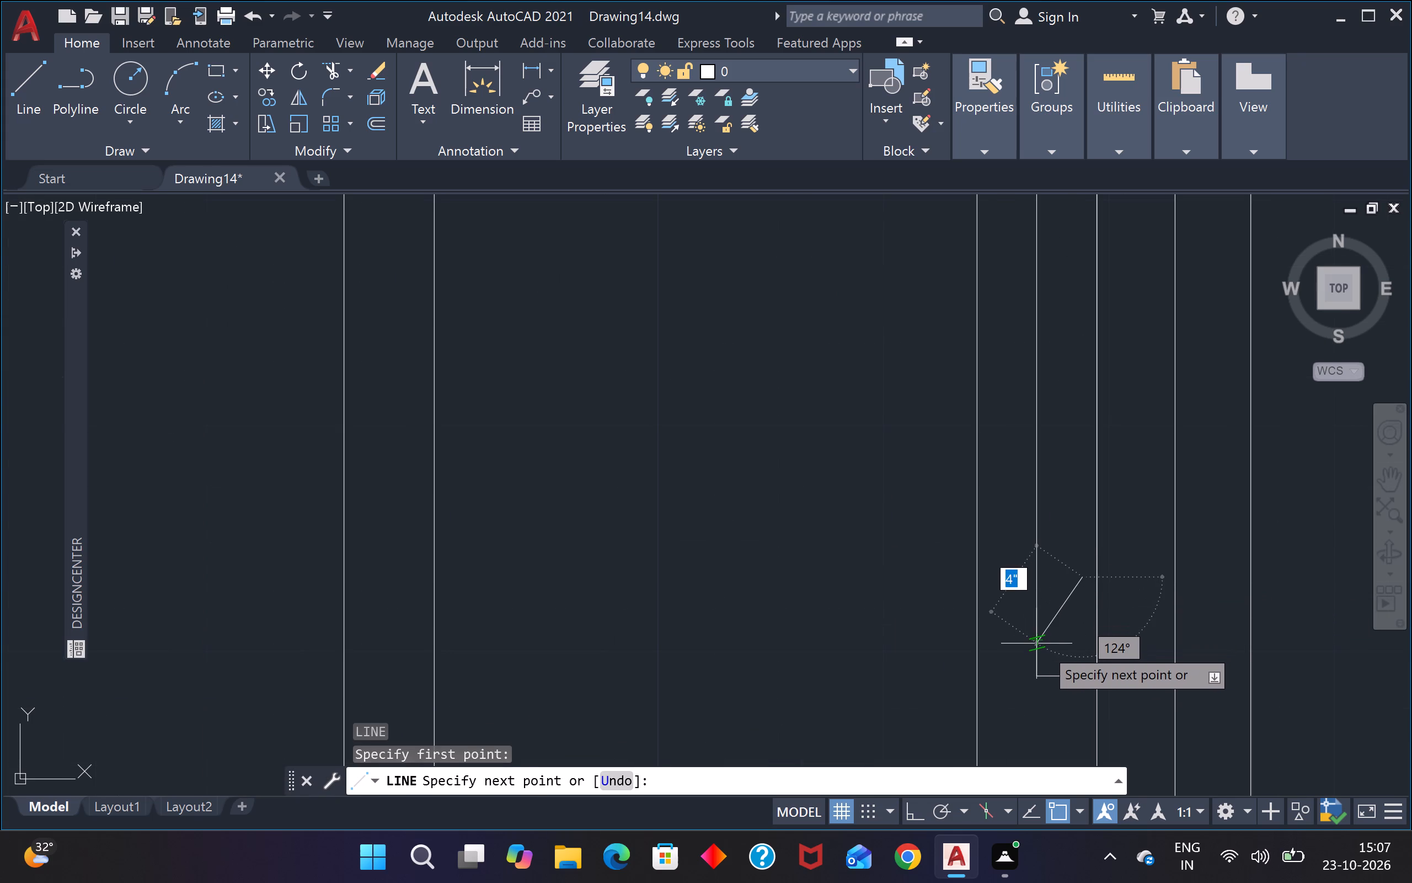
pyautogui.click(1042, 645)
pyautogui.press('`')
pyautogui.press('Escape')
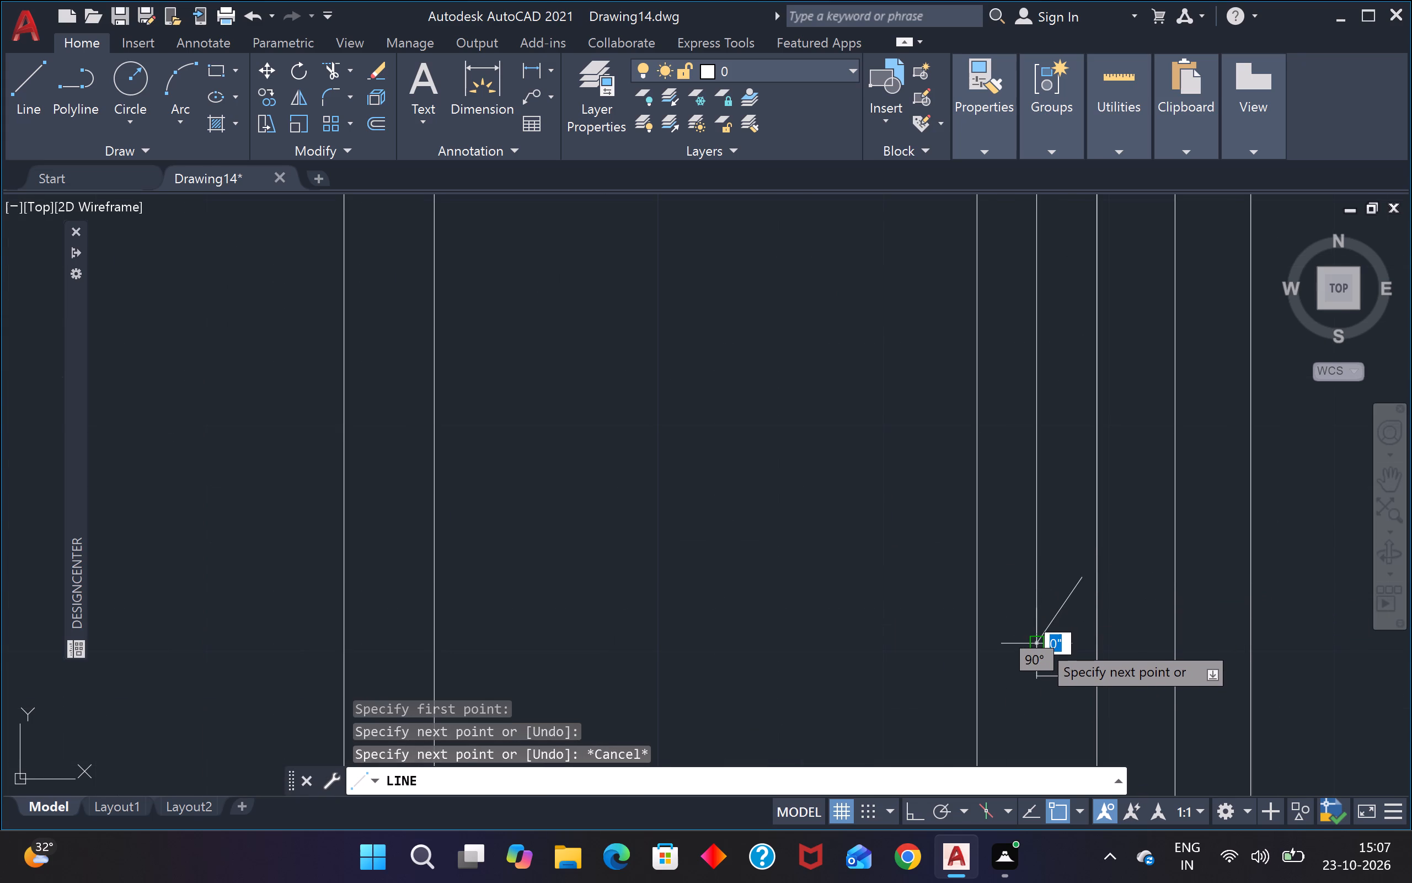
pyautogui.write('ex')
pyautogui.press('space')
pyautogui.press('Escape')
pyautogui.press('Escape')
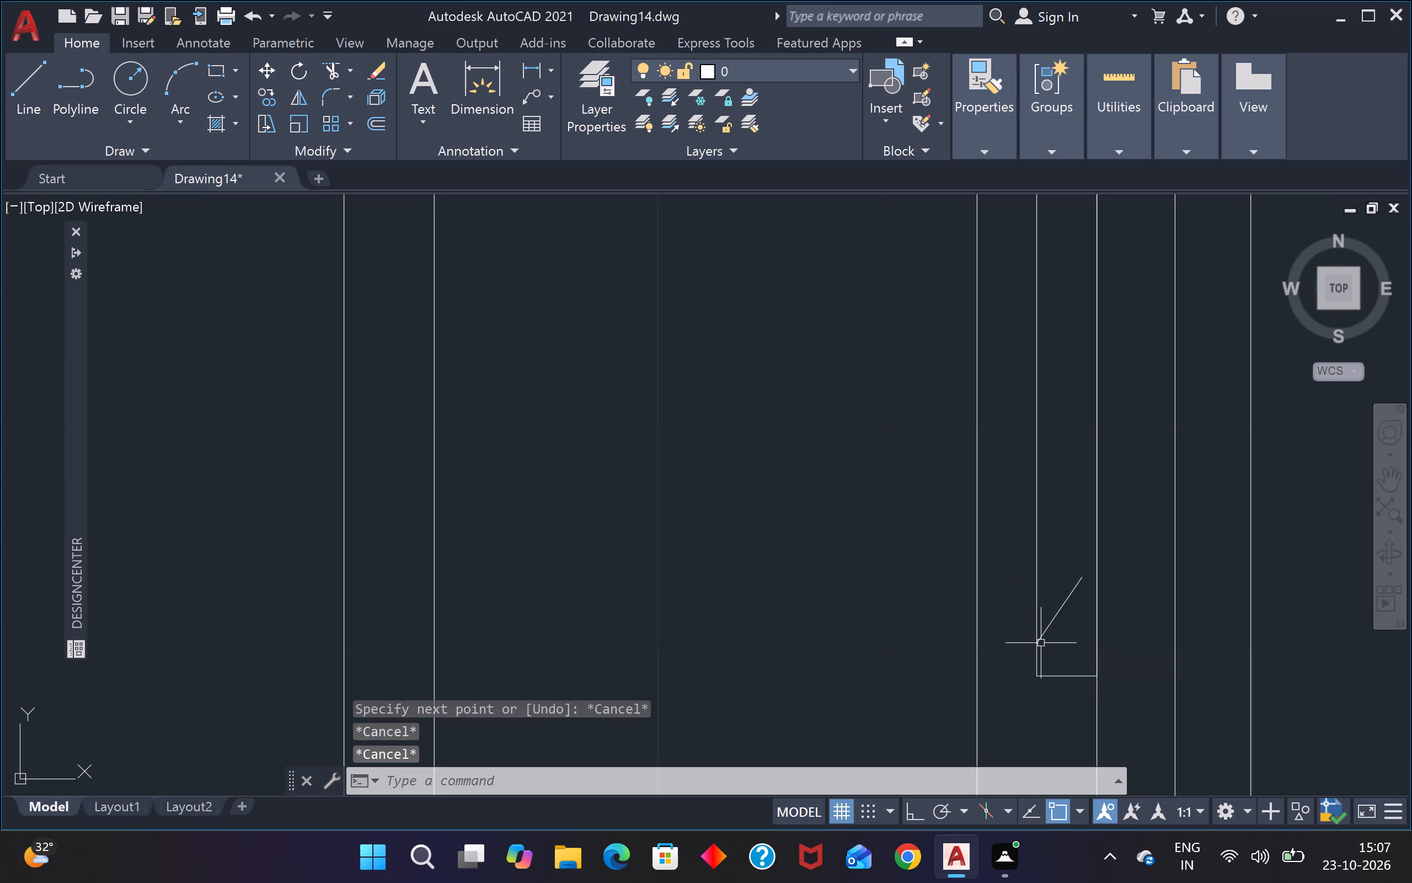
# Extend the lower slanted line up to meet the narrow rectangle's left edge.
pyautogui.press('e')
pyautogui.write('x')
pyautogui.press('space')
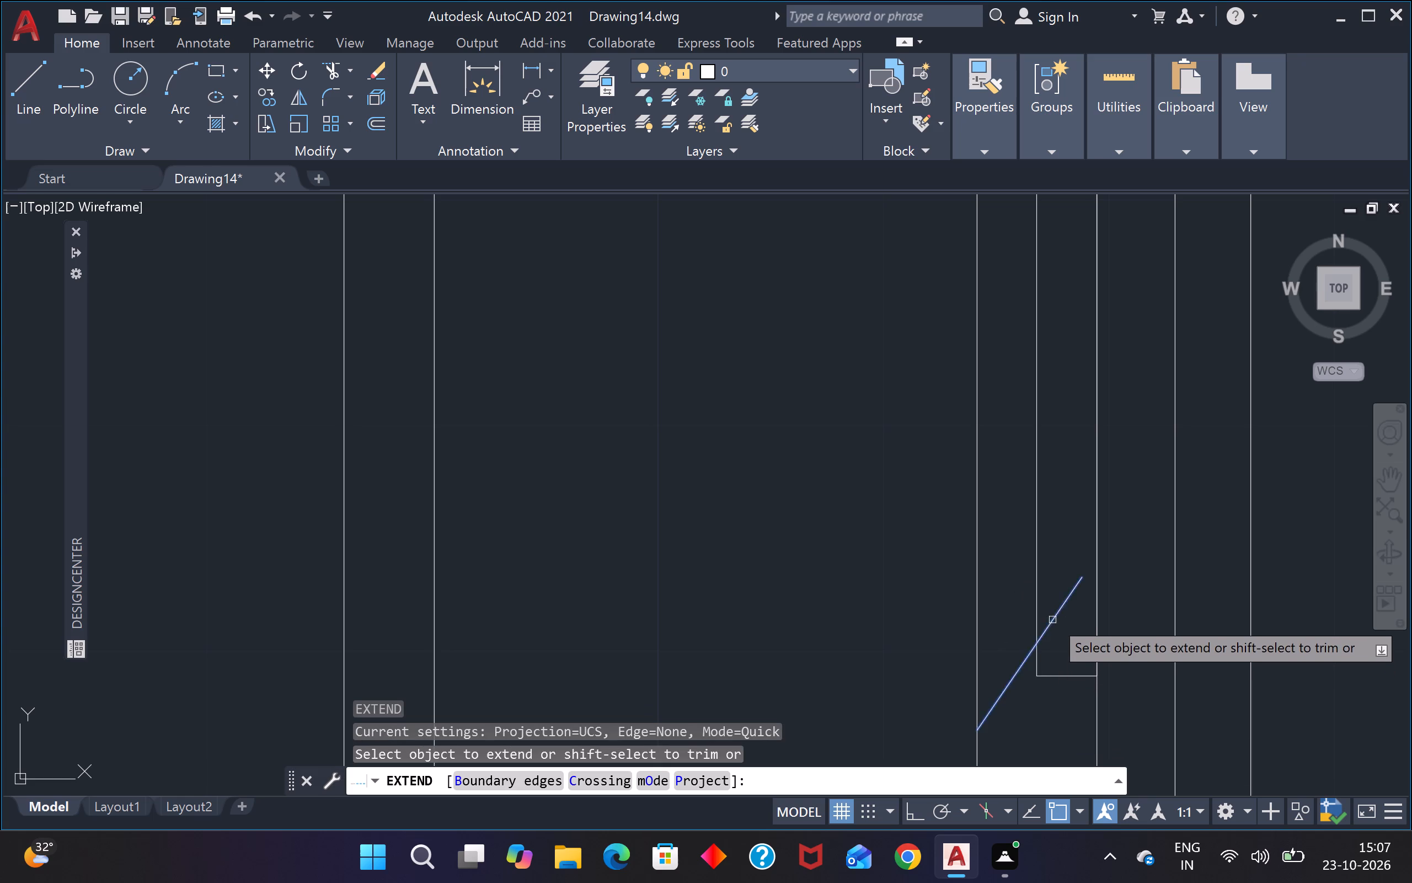
pyautogui.click(1067, 596)
pyautogui.press('Escape')
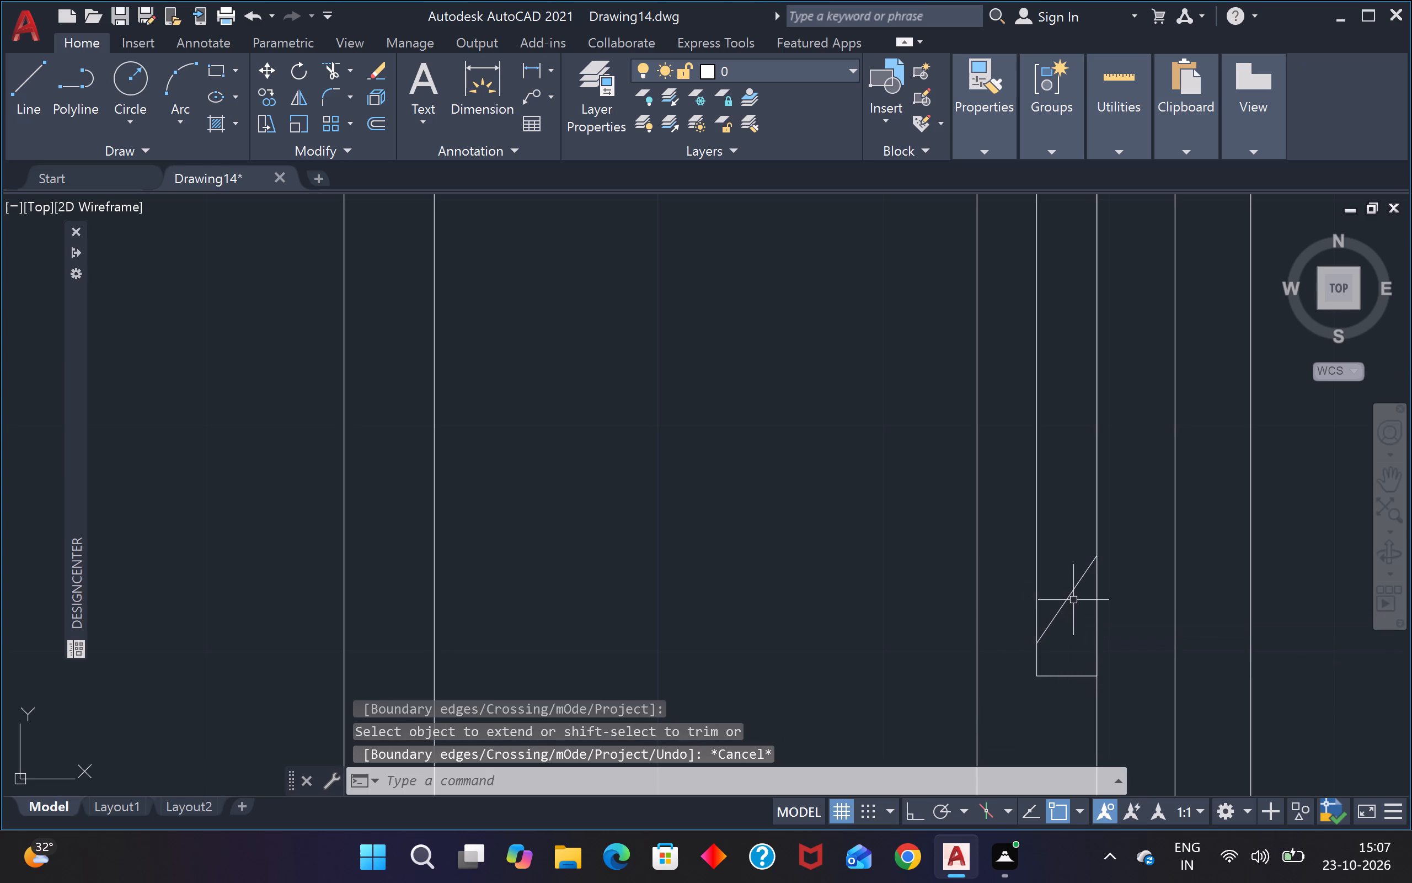
# Trim away the shorter rectangle's bottom edge and the left-edge stub below the lower slanted line.
pyautogui.write('tr')
pyautogui.press('space')
pyautogui.click(1069, 655)
pyautogui.click(1062, 683)
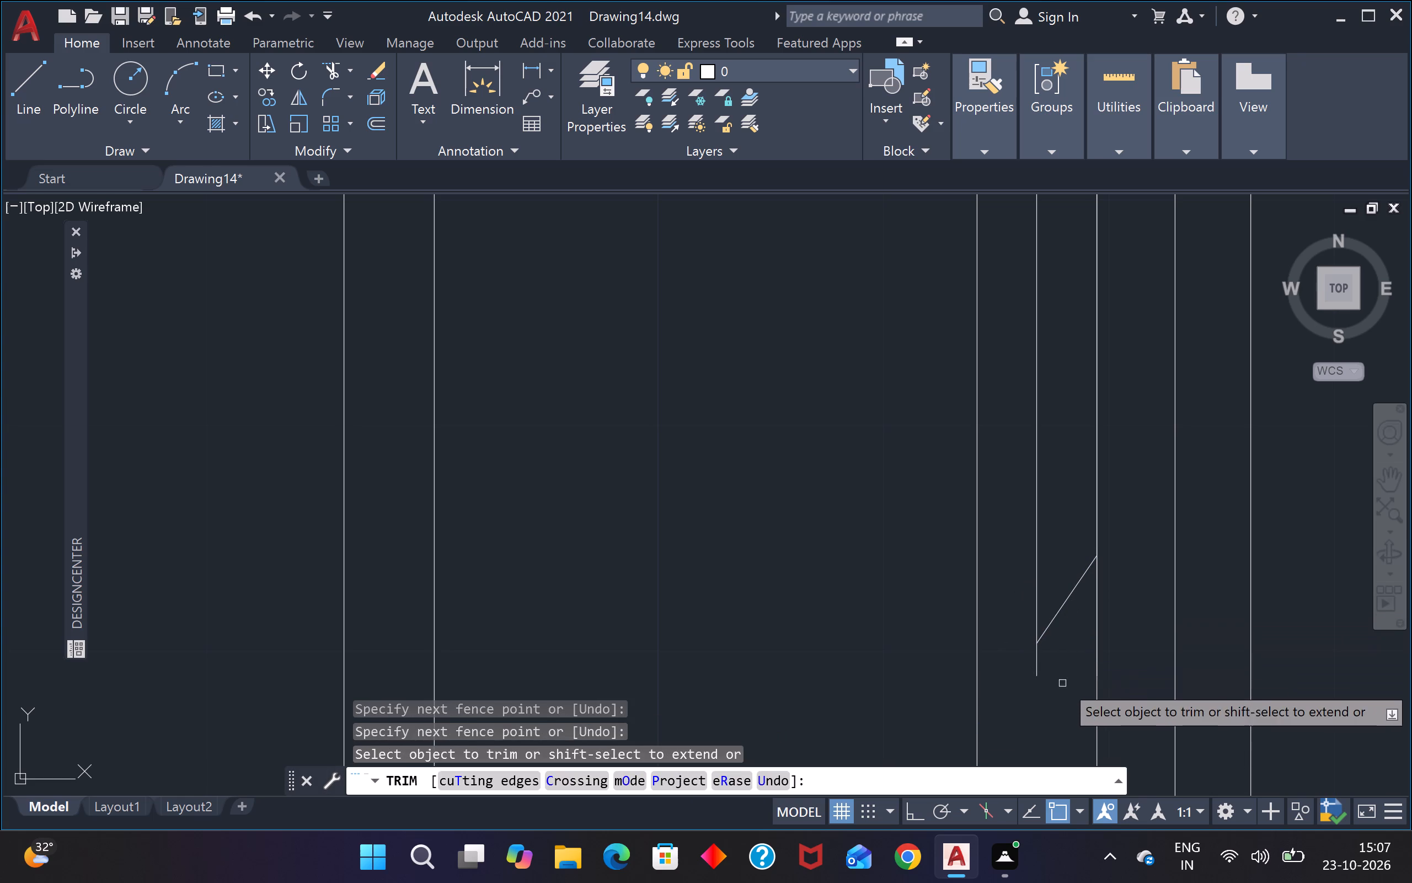
pyautogui.moveTo(1051, 655); pyautogui.dragTo(1045, 656)
pyautogui.click(1008, 663)
pyautogui.scroll(-3, 1023, 658)
pyautogui.scroll(2, 1017, 577)
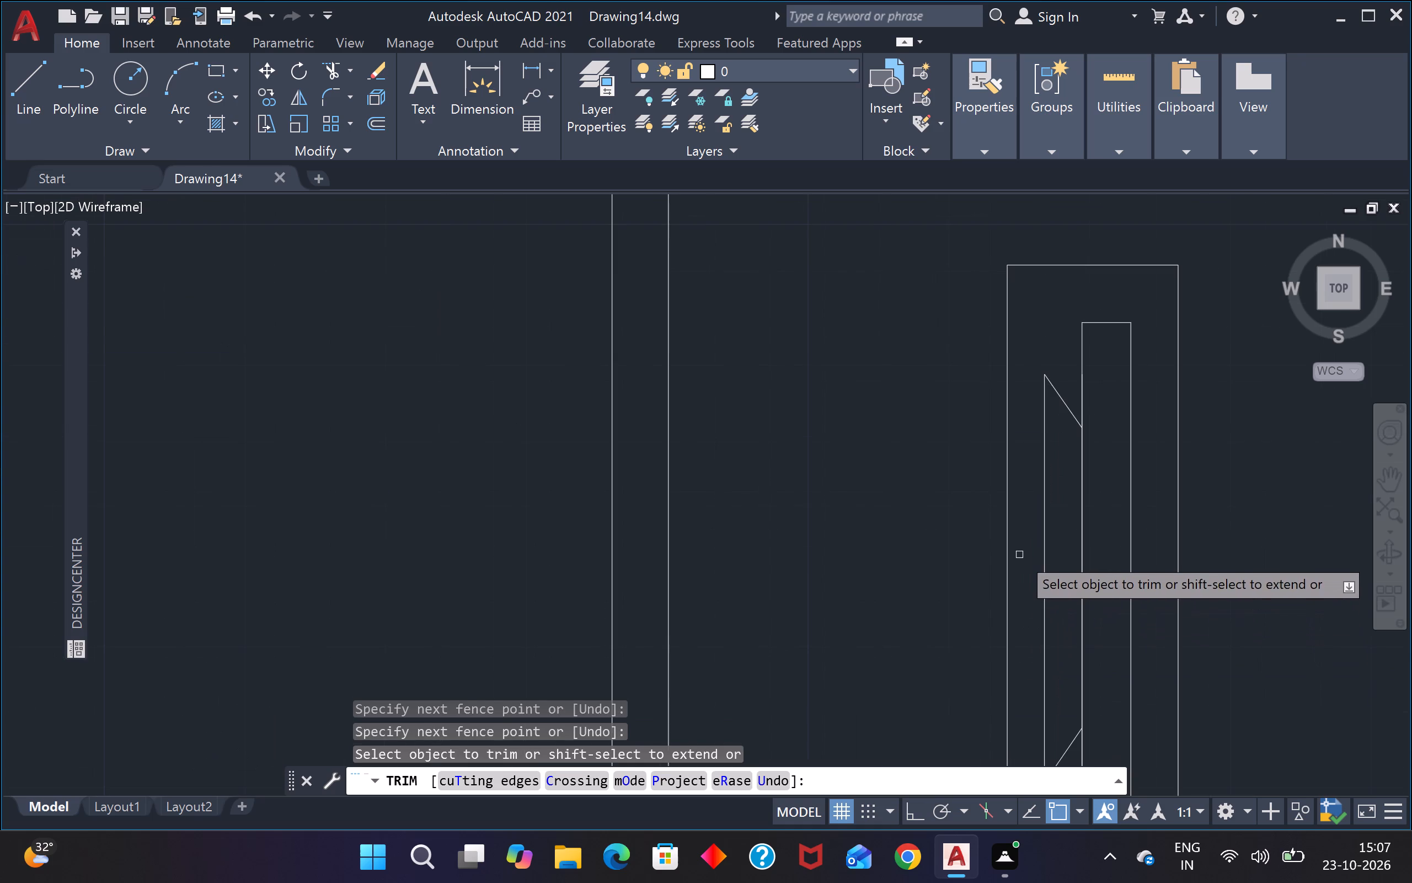
pyautogui.press('Escape')
pyautogui.press('Escape')
# Fillet the television back's upper and lower bevelled corners with a 2" radius between its left edge and the slanted lines.
pyautogui.write('f')
pyautogui.press('space')
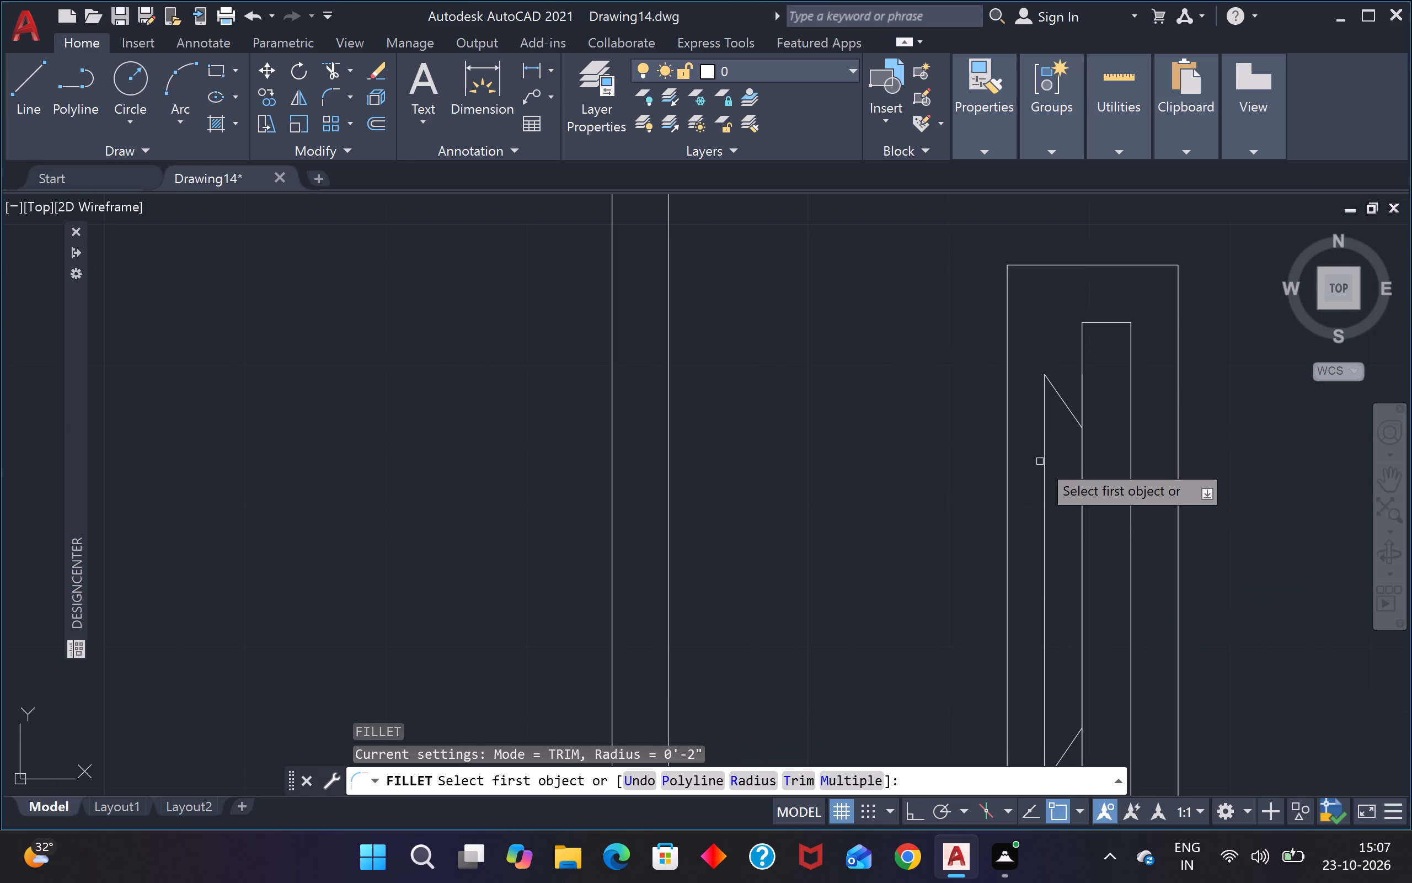
pyautogui.click(1044, 463)
pyautogui.click(1065, 403)
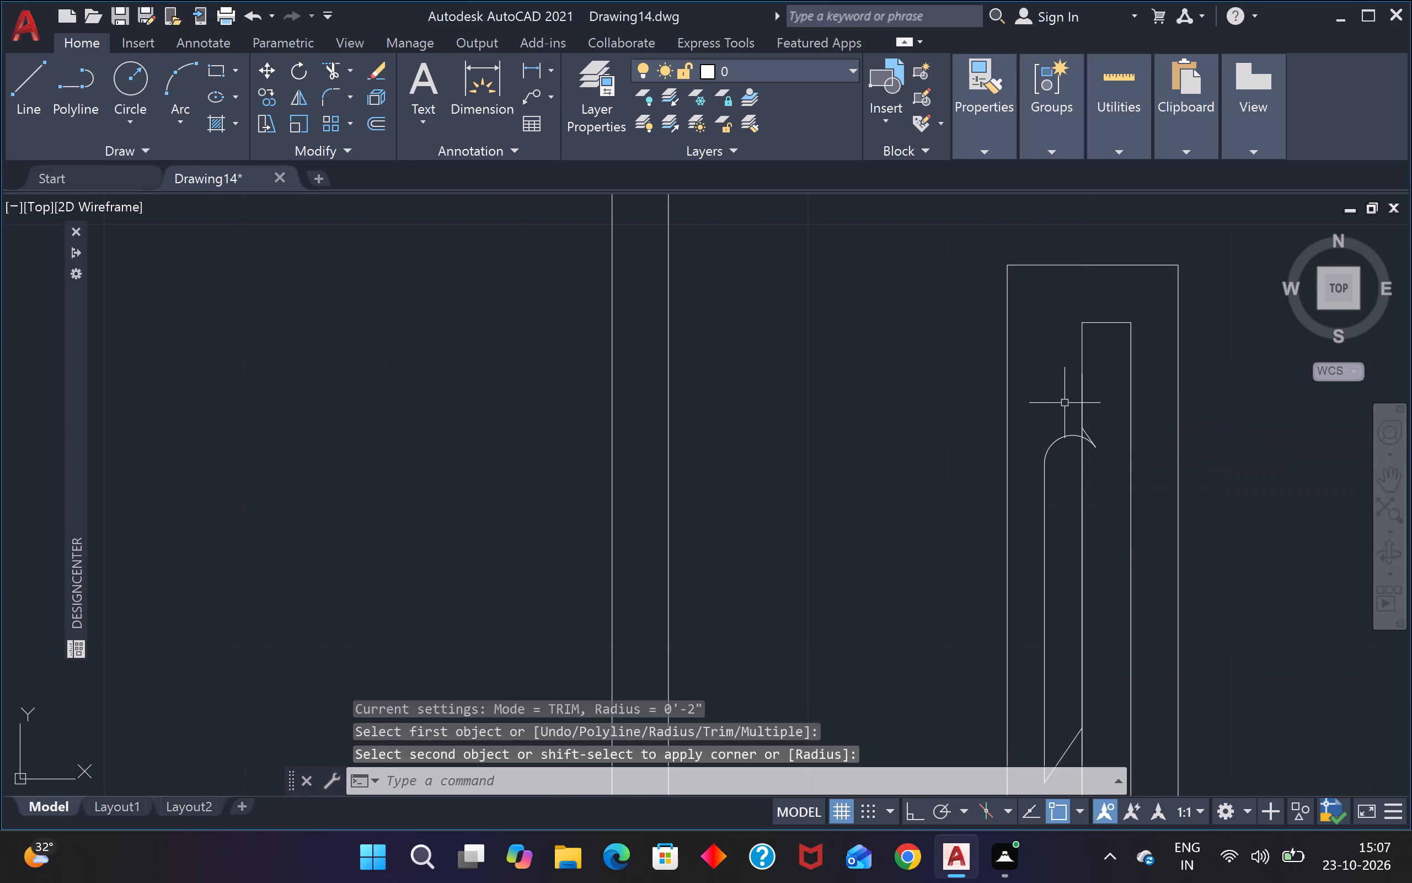
pyautogui.scroll(-3, 1084, 492)
pyautogui.scroll(3, 1085, 573)
pyautogui.press('space')
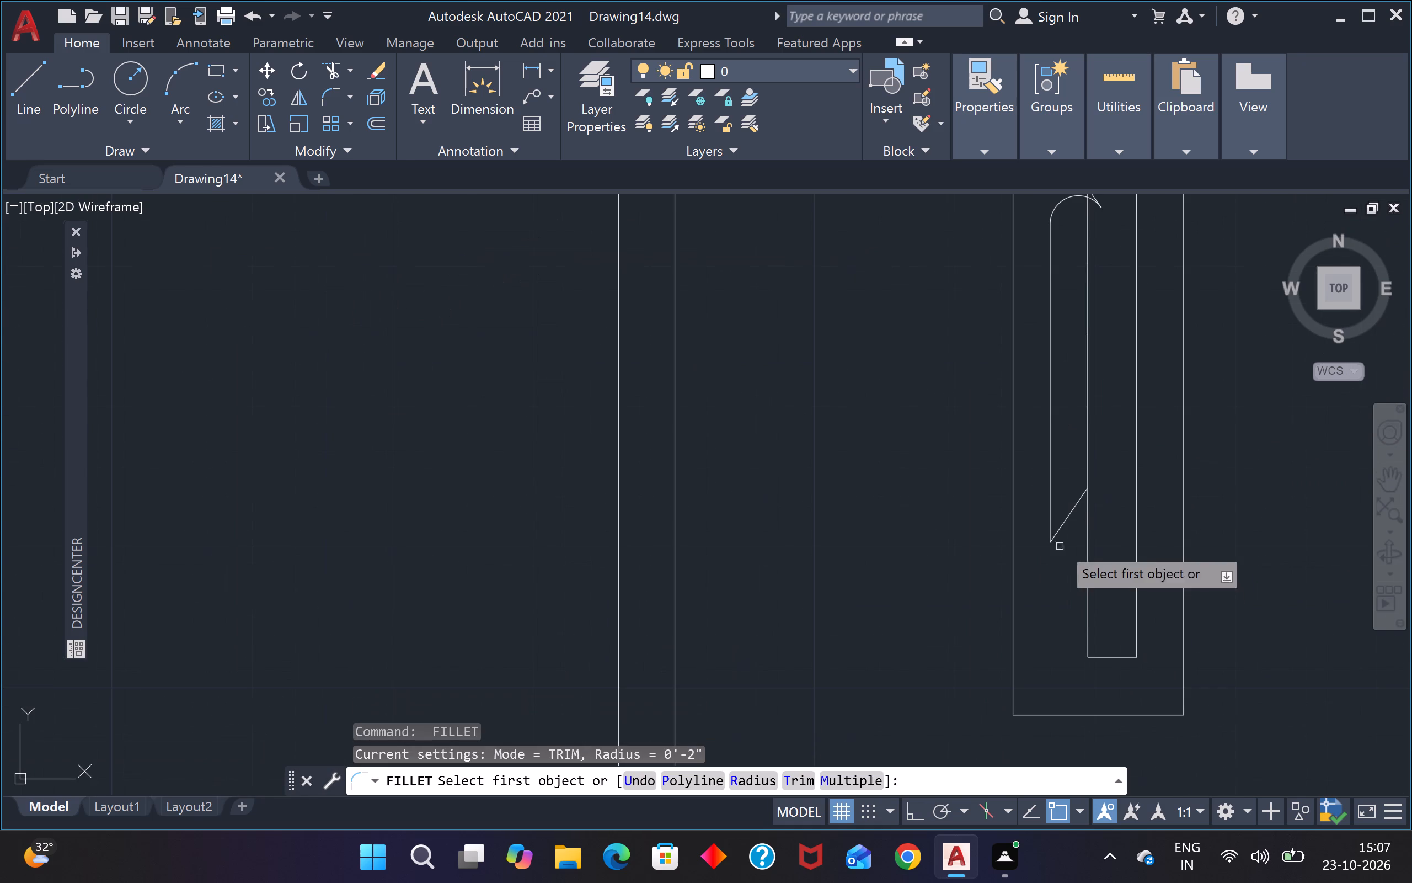
pyautogui.click(1048, 497)
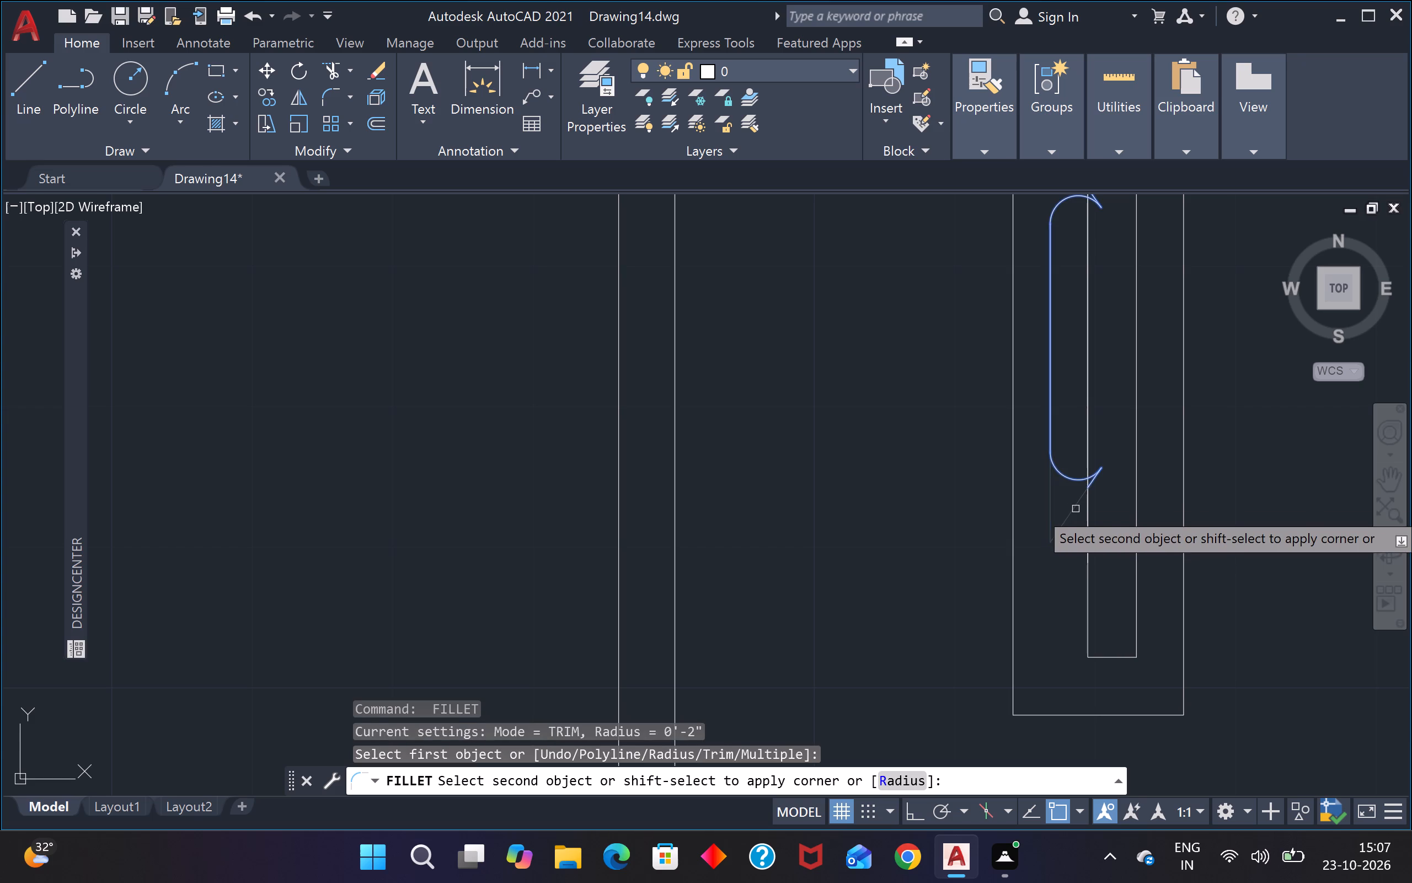
pyautogui.click(1076, 509)
pyautogui.scroll(1, 1094, 465)
pyautogui.press('Escape')
pyautogui.press('Escape')
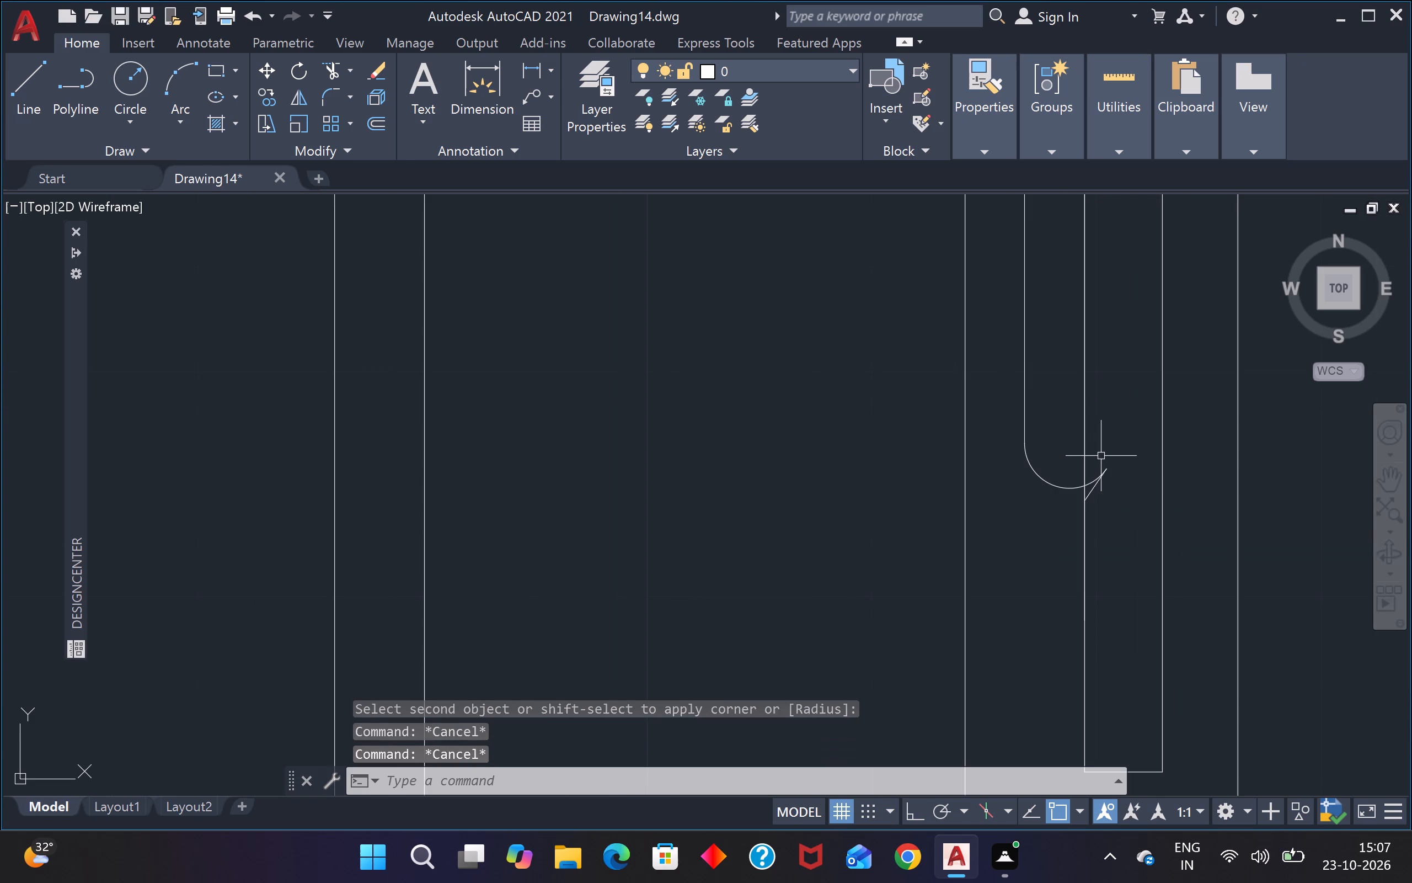
# Trim the arc and slanted-line ends that overshoot into the narrow rectangle at both ends of the television back.
pyautogui.press('t')
pyautogui.press('r')
pyautogui.press('space')
pyautogui.click(1110, 455)
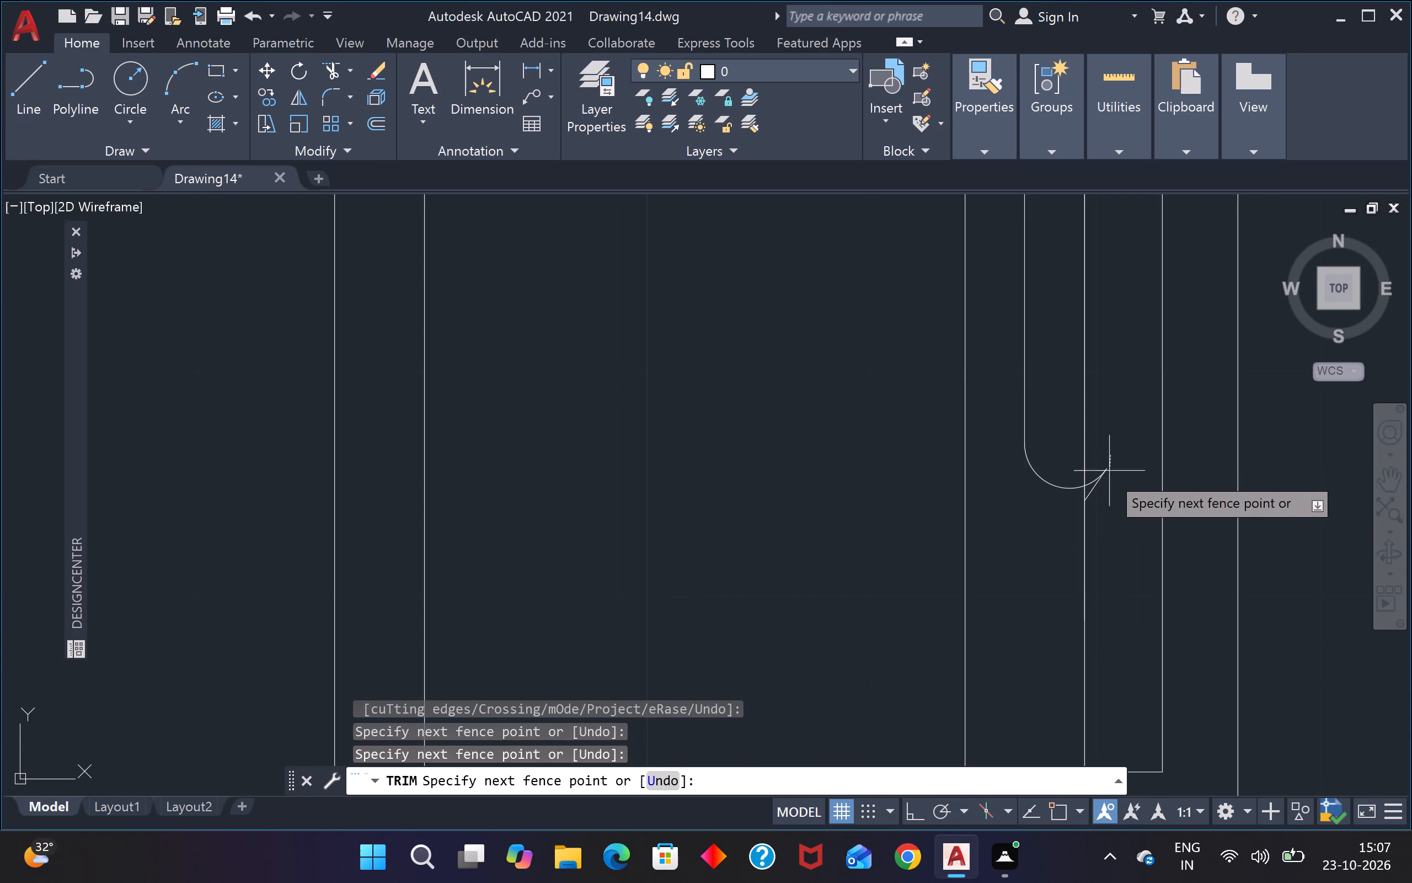
pyautogui.click(1107, 492)
pyautogui.click(1095, 464)
pyautogui.click(1106, 494)
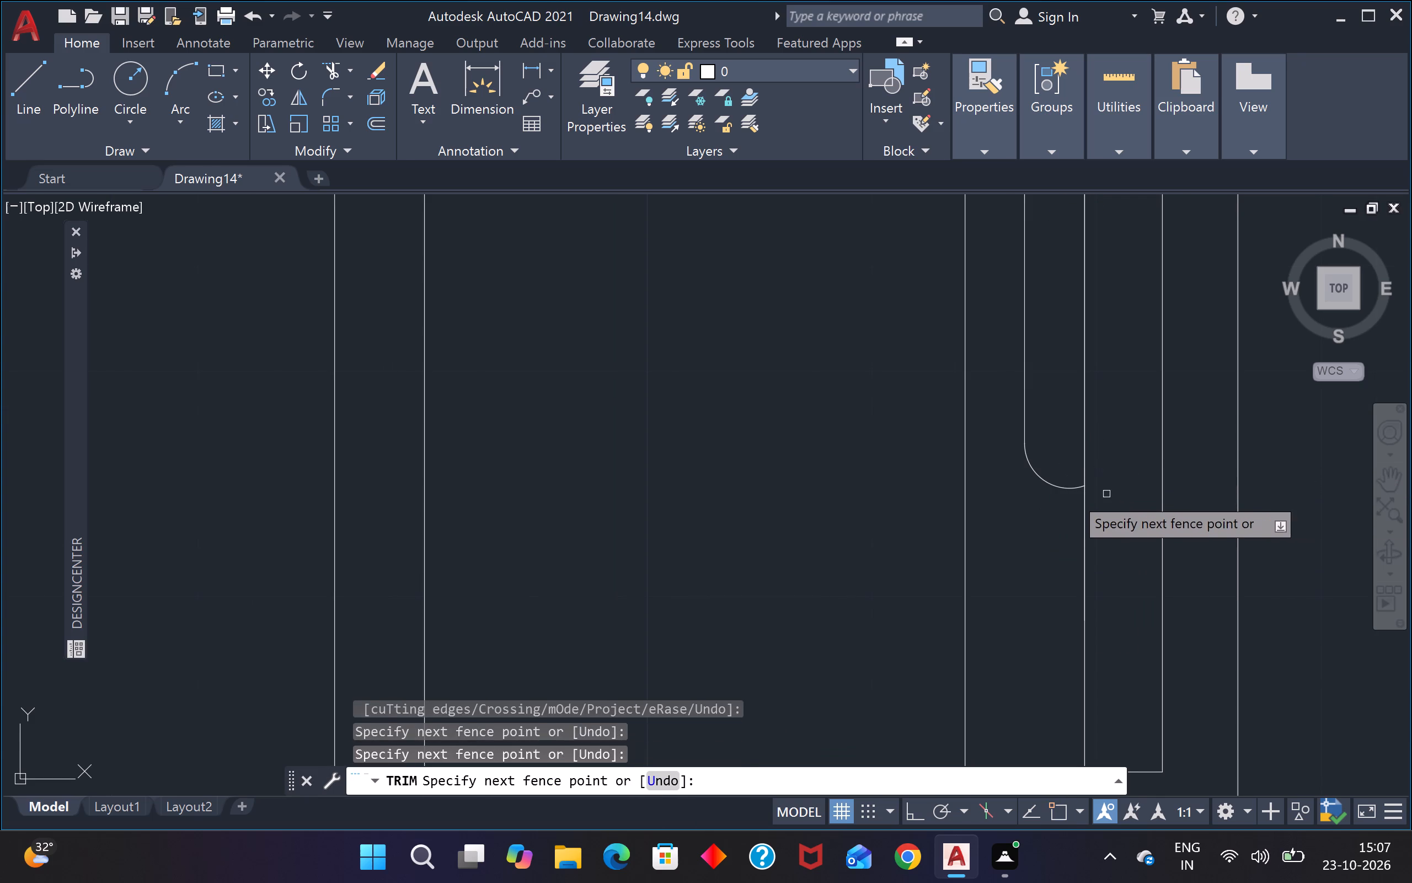
pyautogui.scroll(-2, 1106, 493)
pyautogui.scroll(2, 1118, 303)
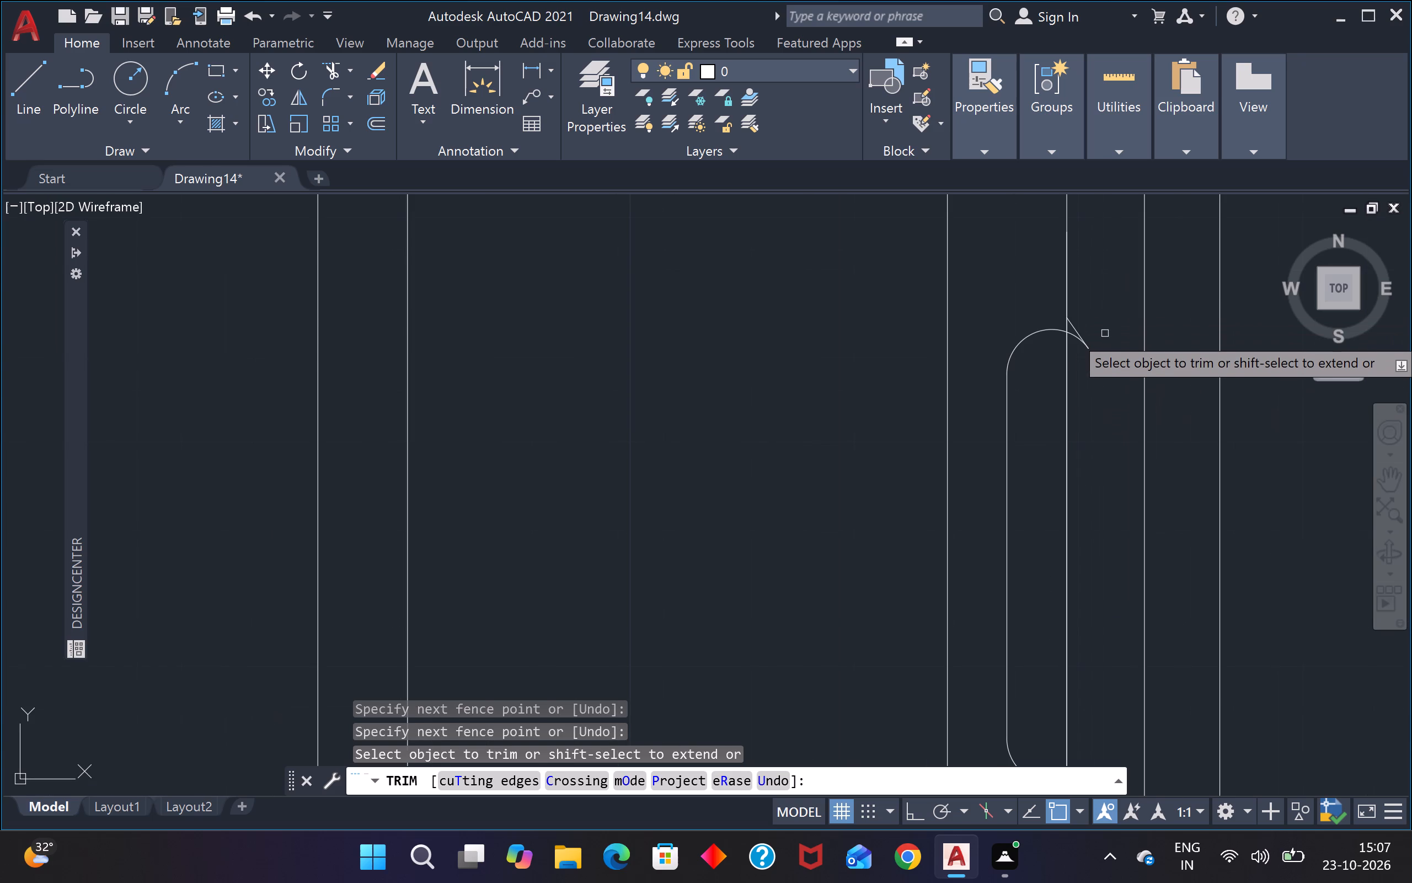
pyautogui.click(1105, 333)
pyautogui.click(1081, 353)
pyautogui.scroll(-3, 1084, 354)
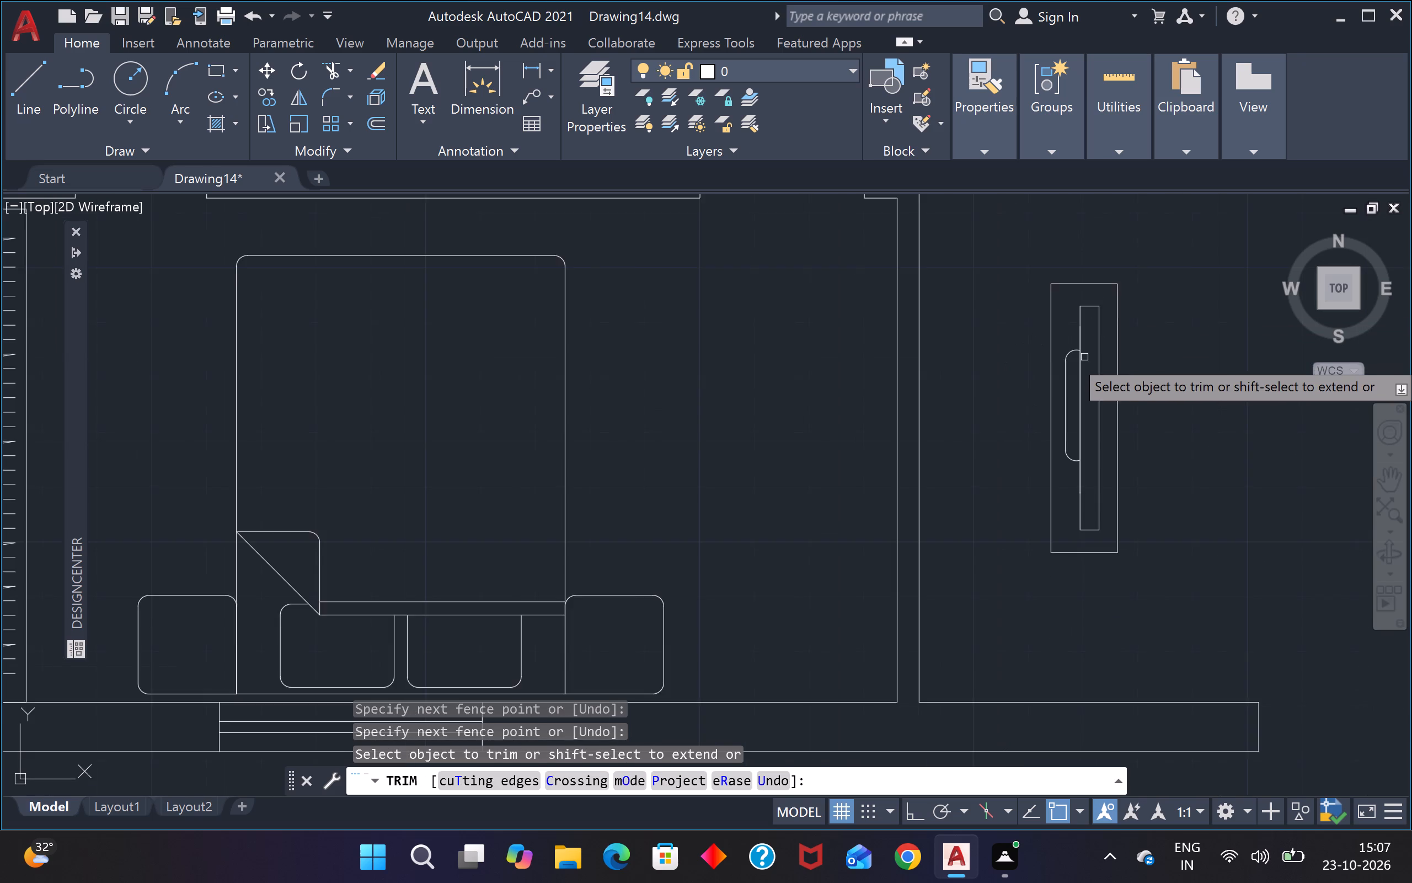
pyautogui.scroll(1, 1084, 357)
pyautogui.press('Escape')
pyautogui.press('Escape')
# Fillet the narrow rectangle's top left and bottom left corners with a 2" radius.
pyautogui.write('f')
pyautogui.press('space')
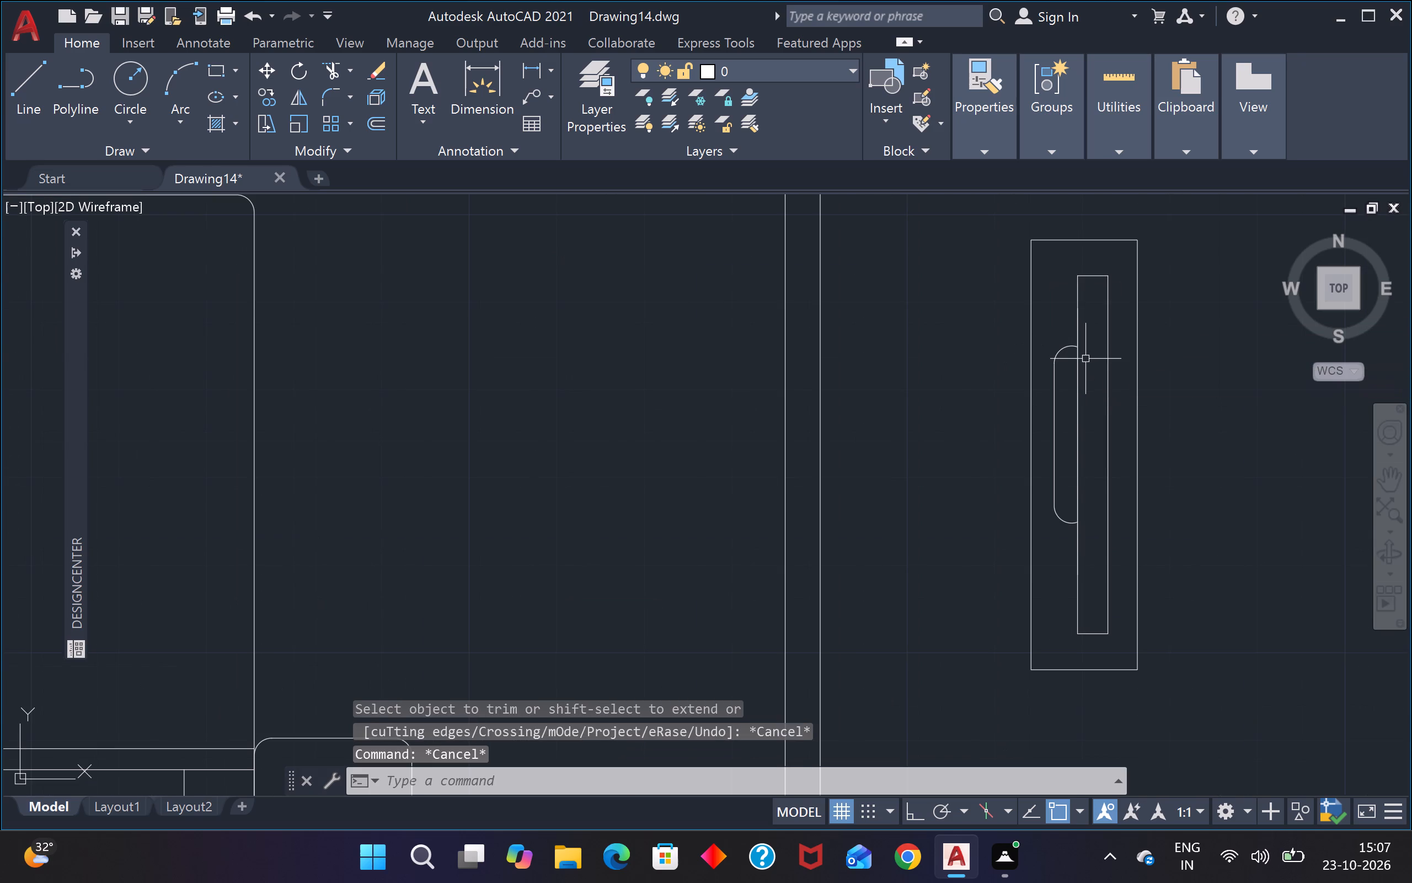
pyautogui.click(1075, 299)
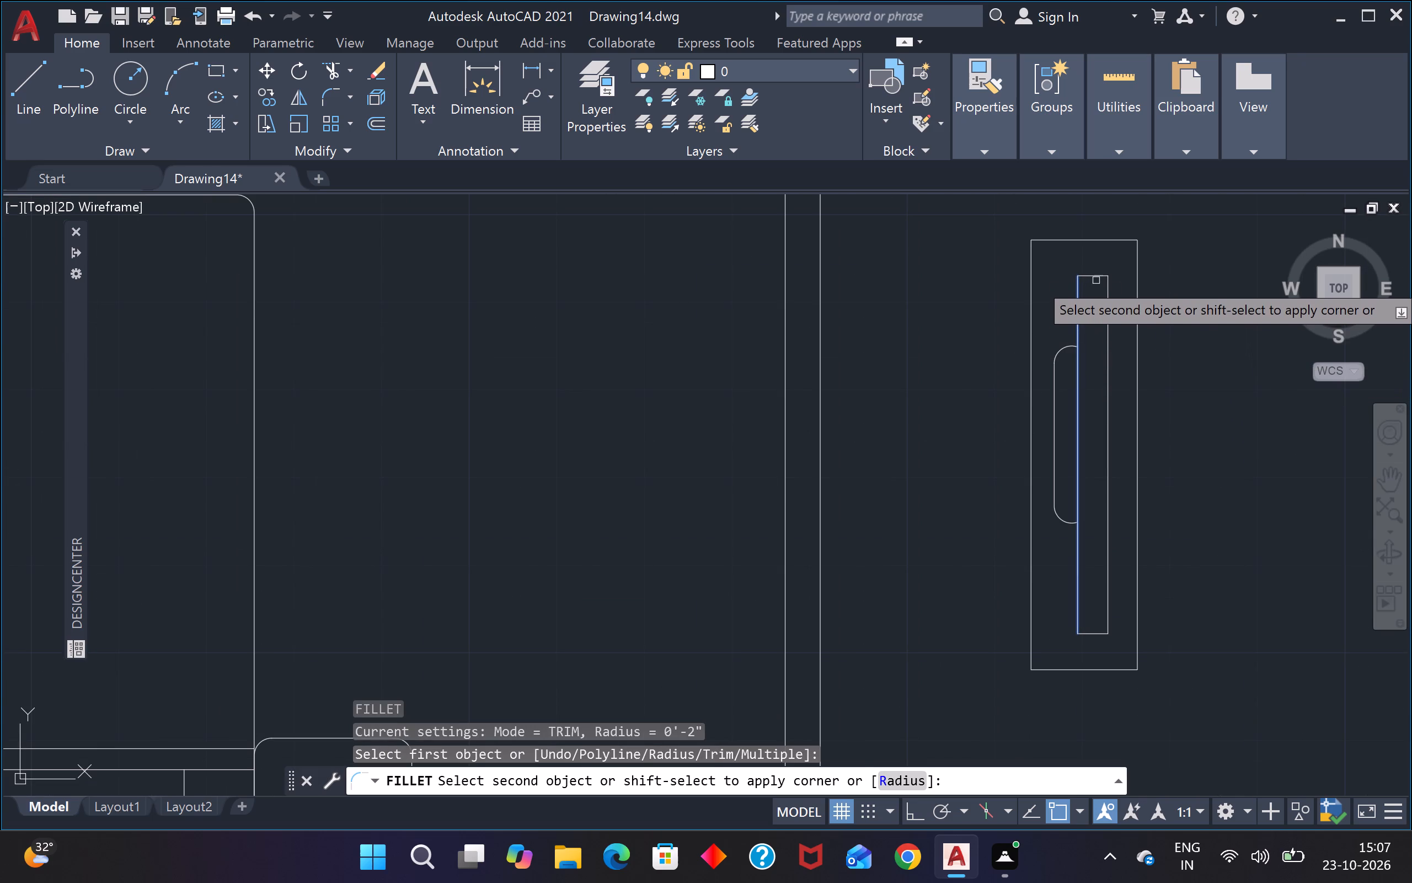
pyautogui.click(1099, 278)
pyautogui.press('space')
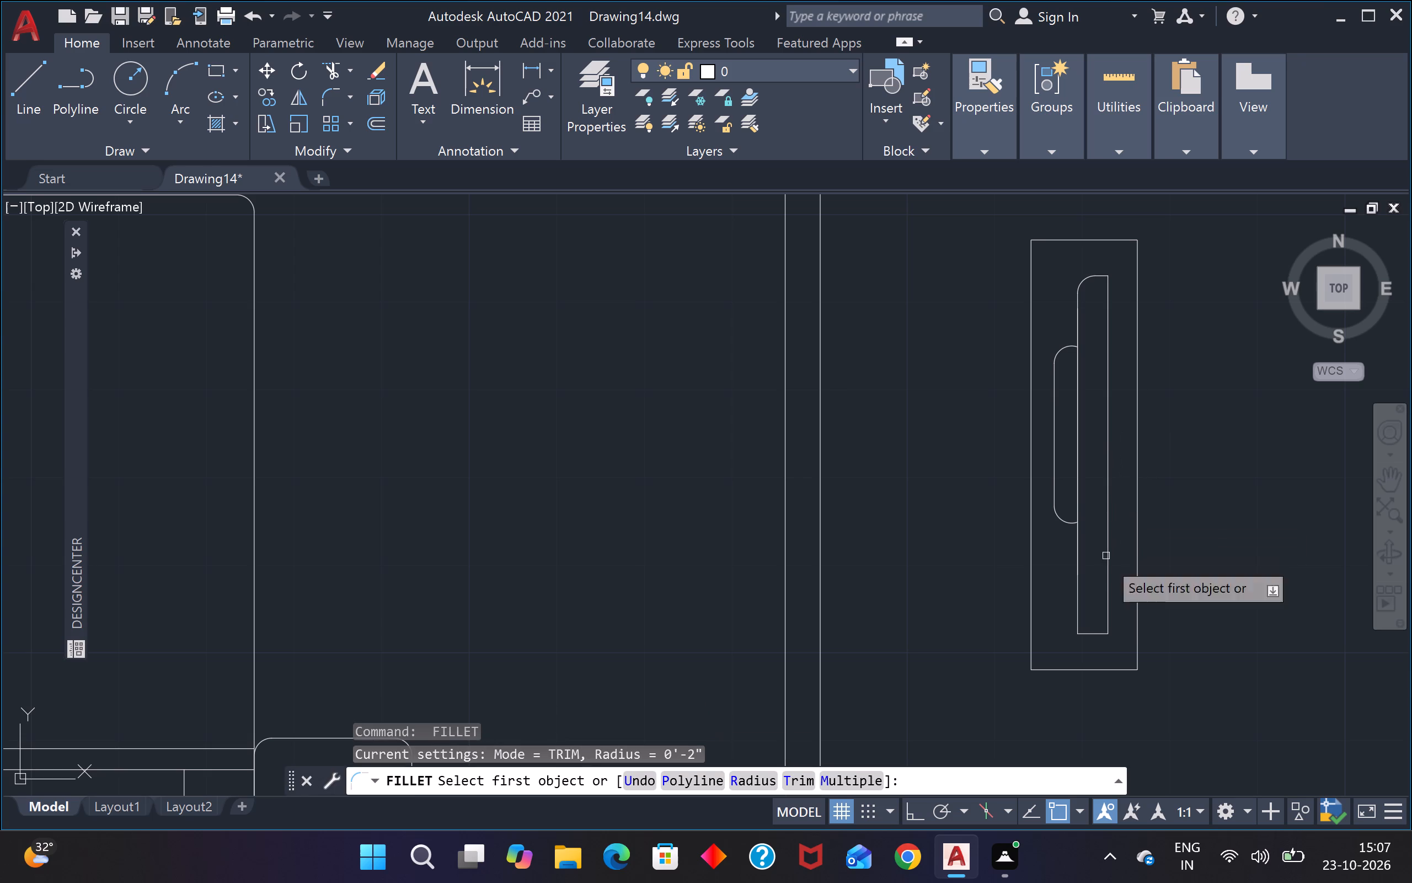
pyautogui.click(1080, 592)
pyautogui.click(1099, 629)
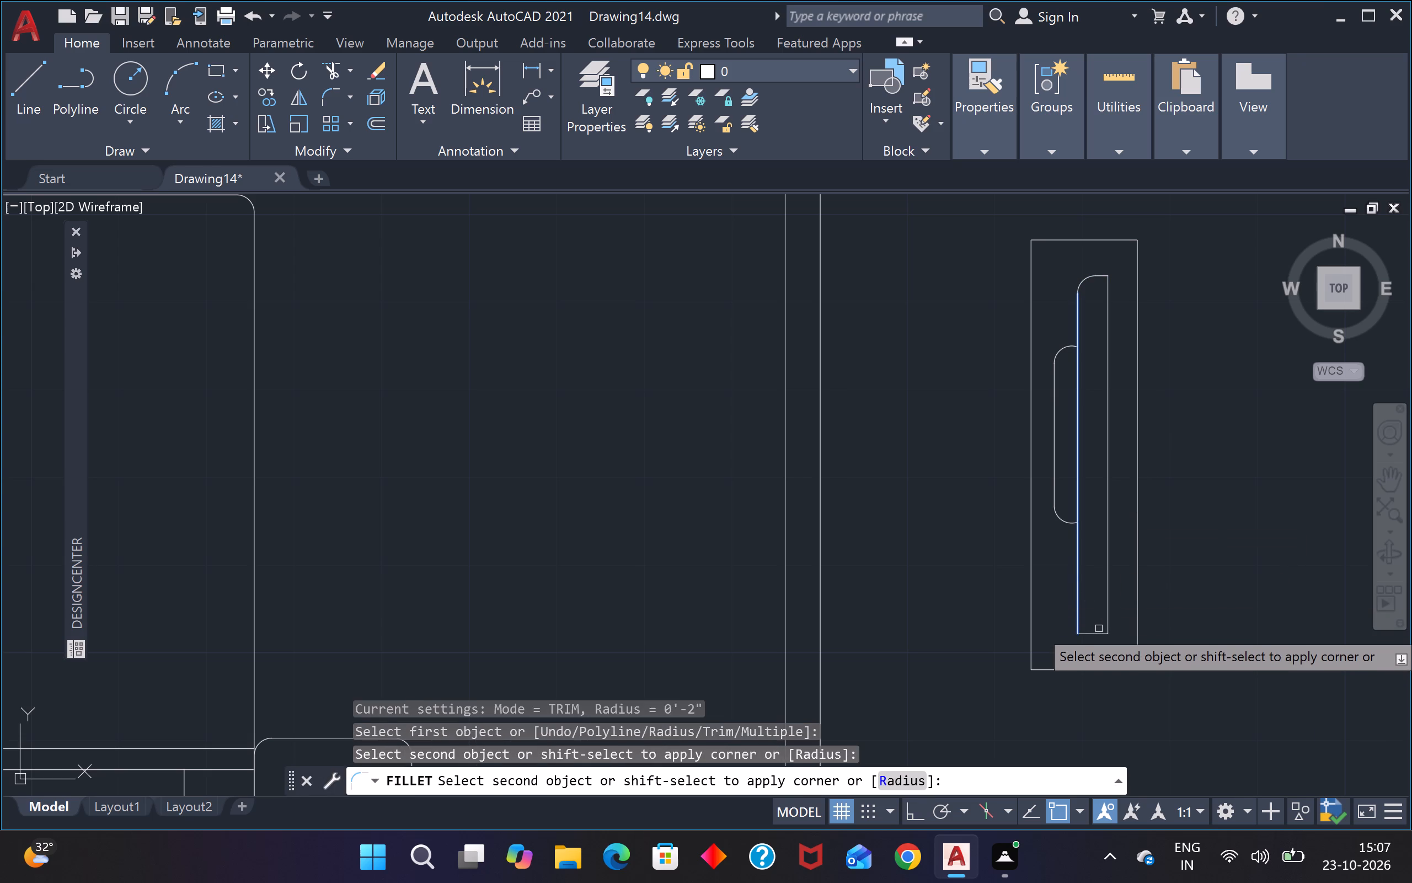
pyautogui.click(1097, 632)
pyautogui.press('Escape')
pyautogui.press('Escape')
# Move the whole TV unit with its television left, placing it close beside the living room's left wall.
pyautogui.scroll(-3, 1108, 429)
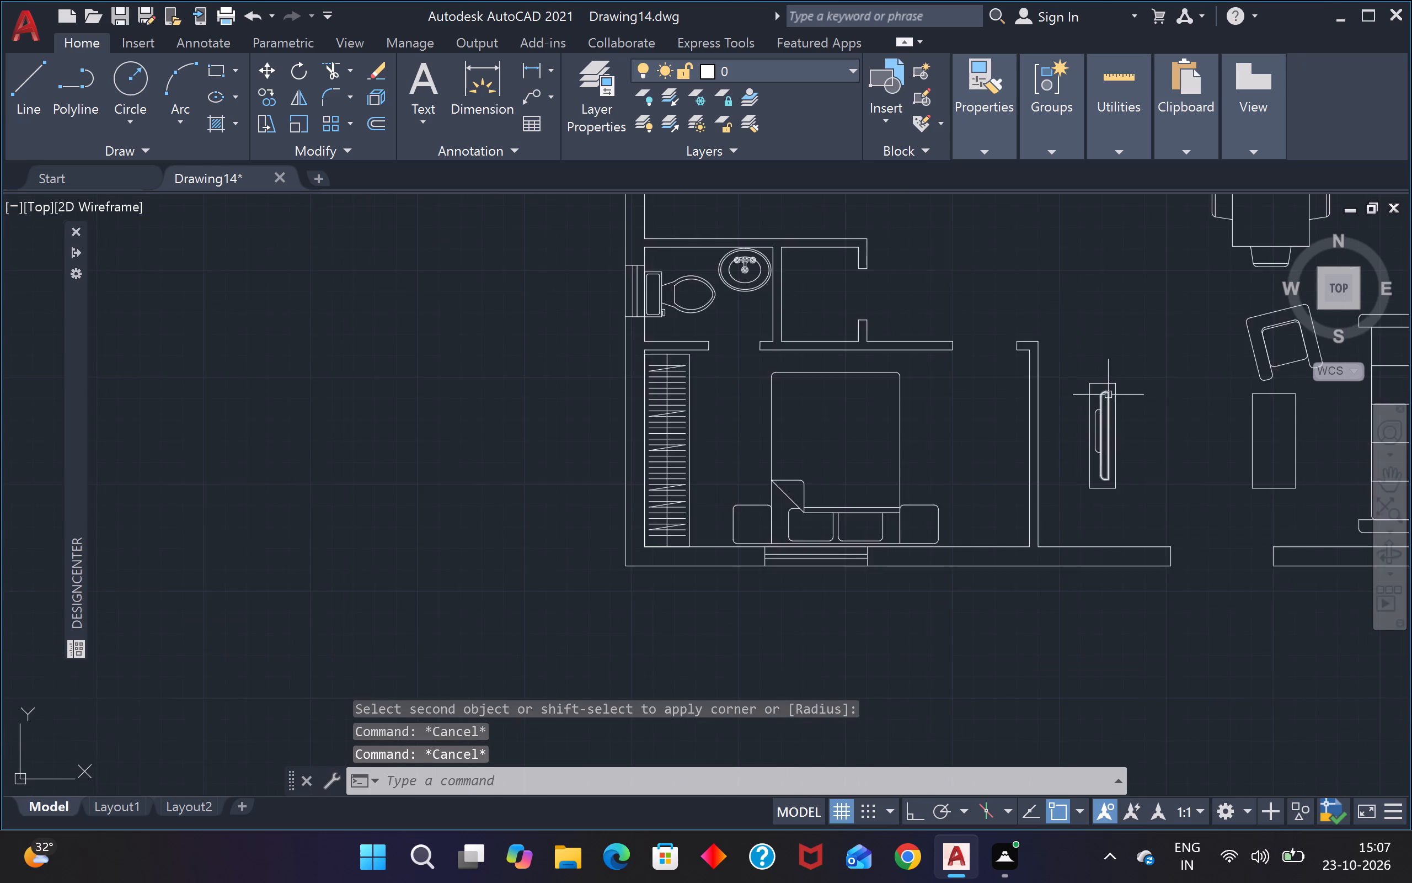
pyautogui.scroll(2, 1108, 393)
pyautogui.moveTo(1188, 318); pyautogui.dragTo(1183, 339)
pyautogui.click(1024, 701)
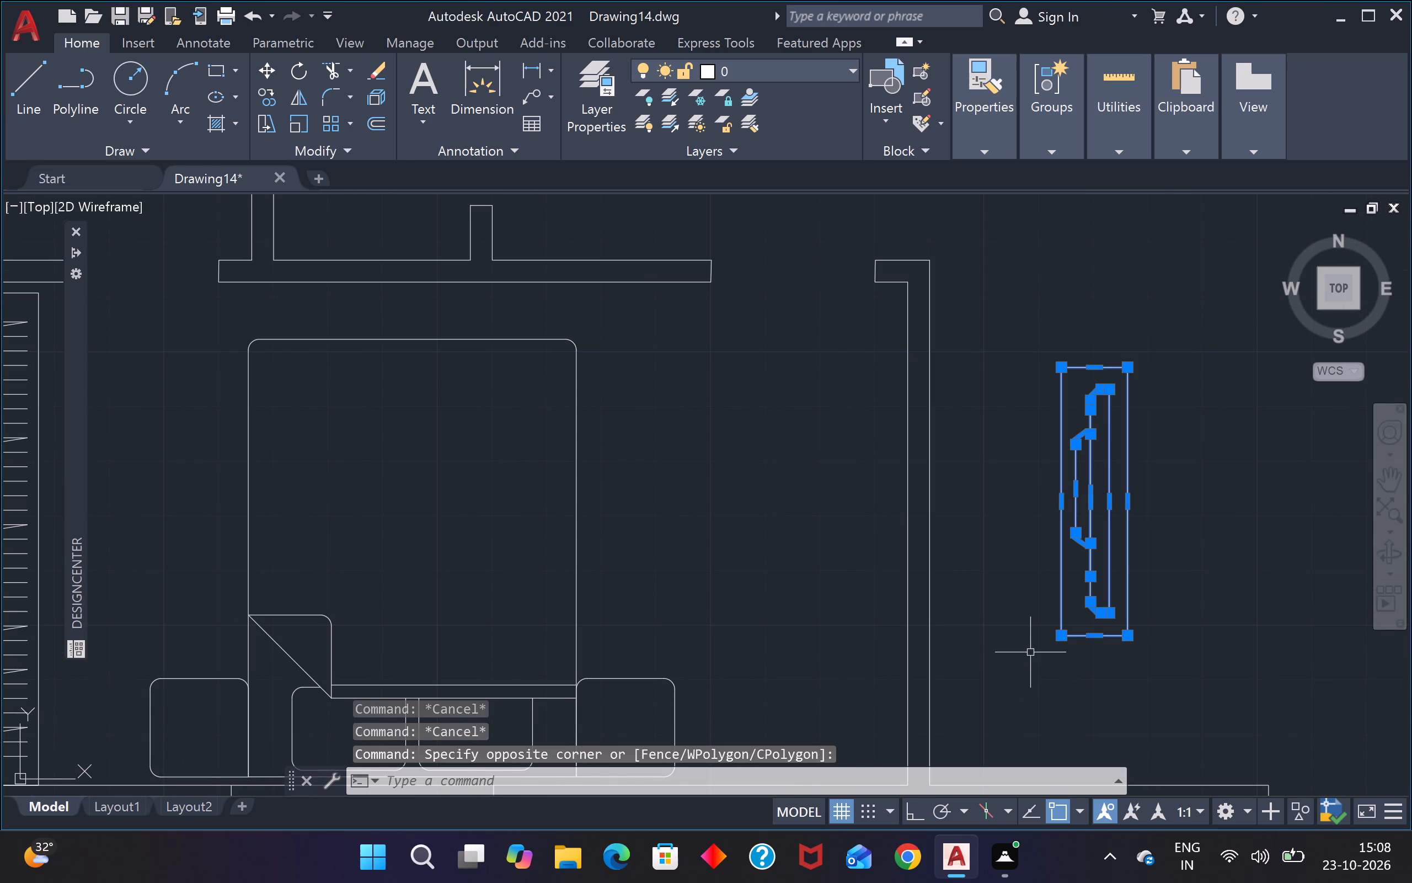
pyautogui.press('m')
pyautogui.press('space')
pyautogui.click(1098, 498)
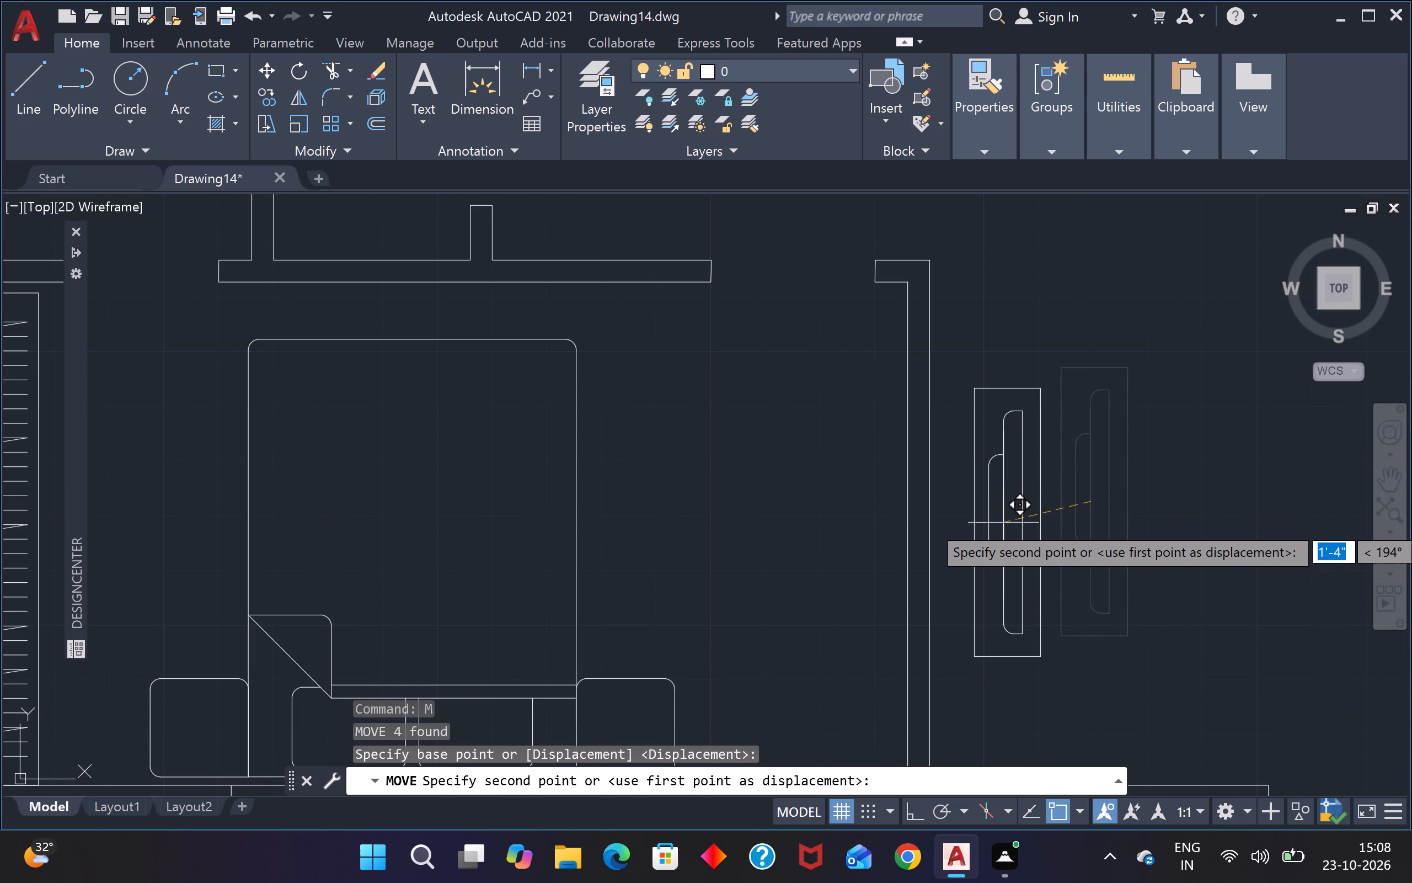
pyautogui.scroll(-2, 990, 528)
pyautogui.scroll(2, 990, 528)
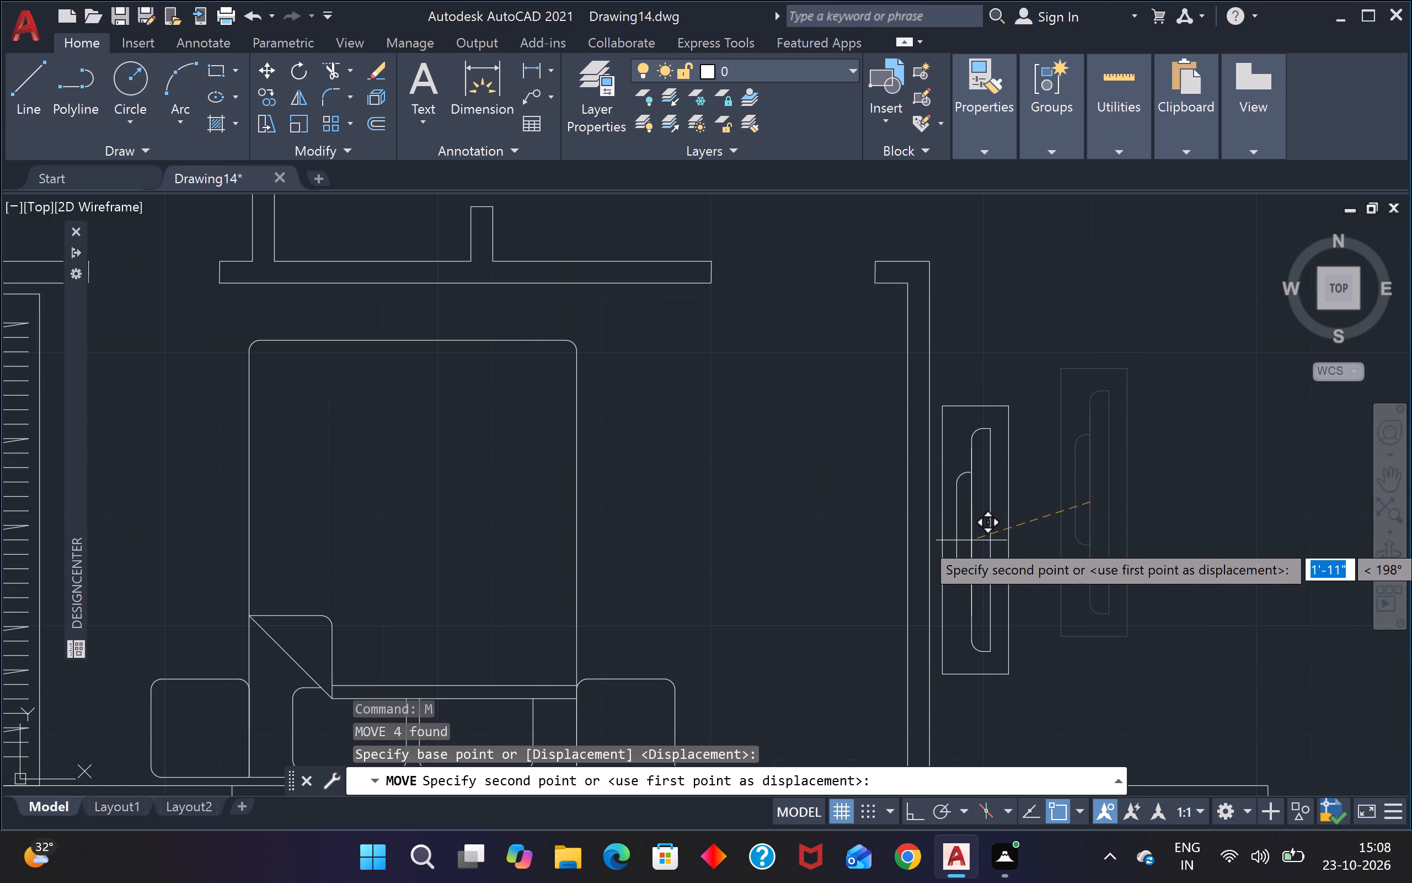
pyautogui.click(967, 541)
pyautogui.scroll(-4, 968, 541)
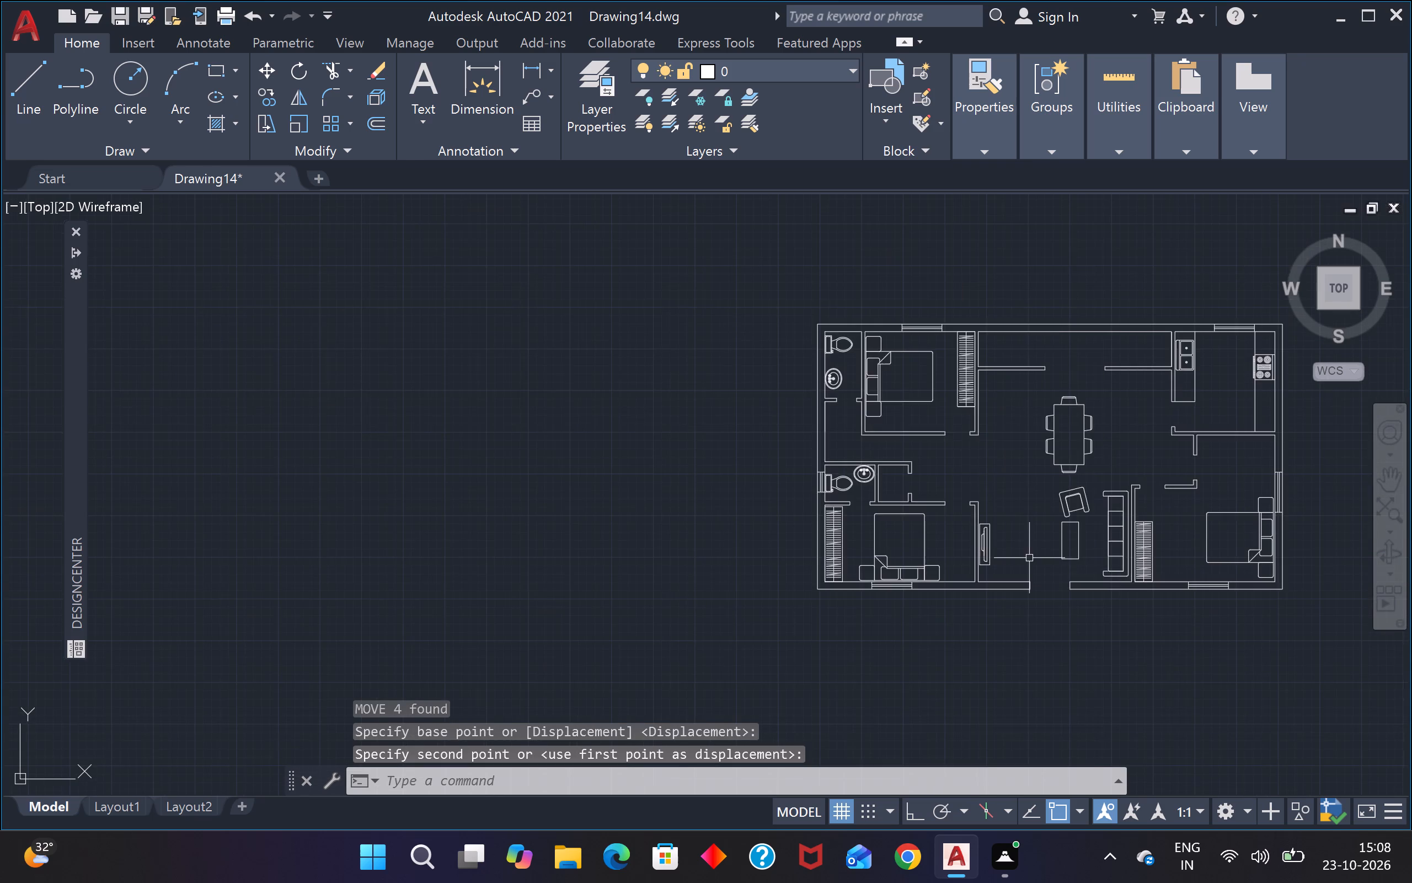
pyautogui.scroll(2, 1030, 558)
pyautogui.press('Escape')
pyautogui.press('Escape')
pyautogui.press('Escape')
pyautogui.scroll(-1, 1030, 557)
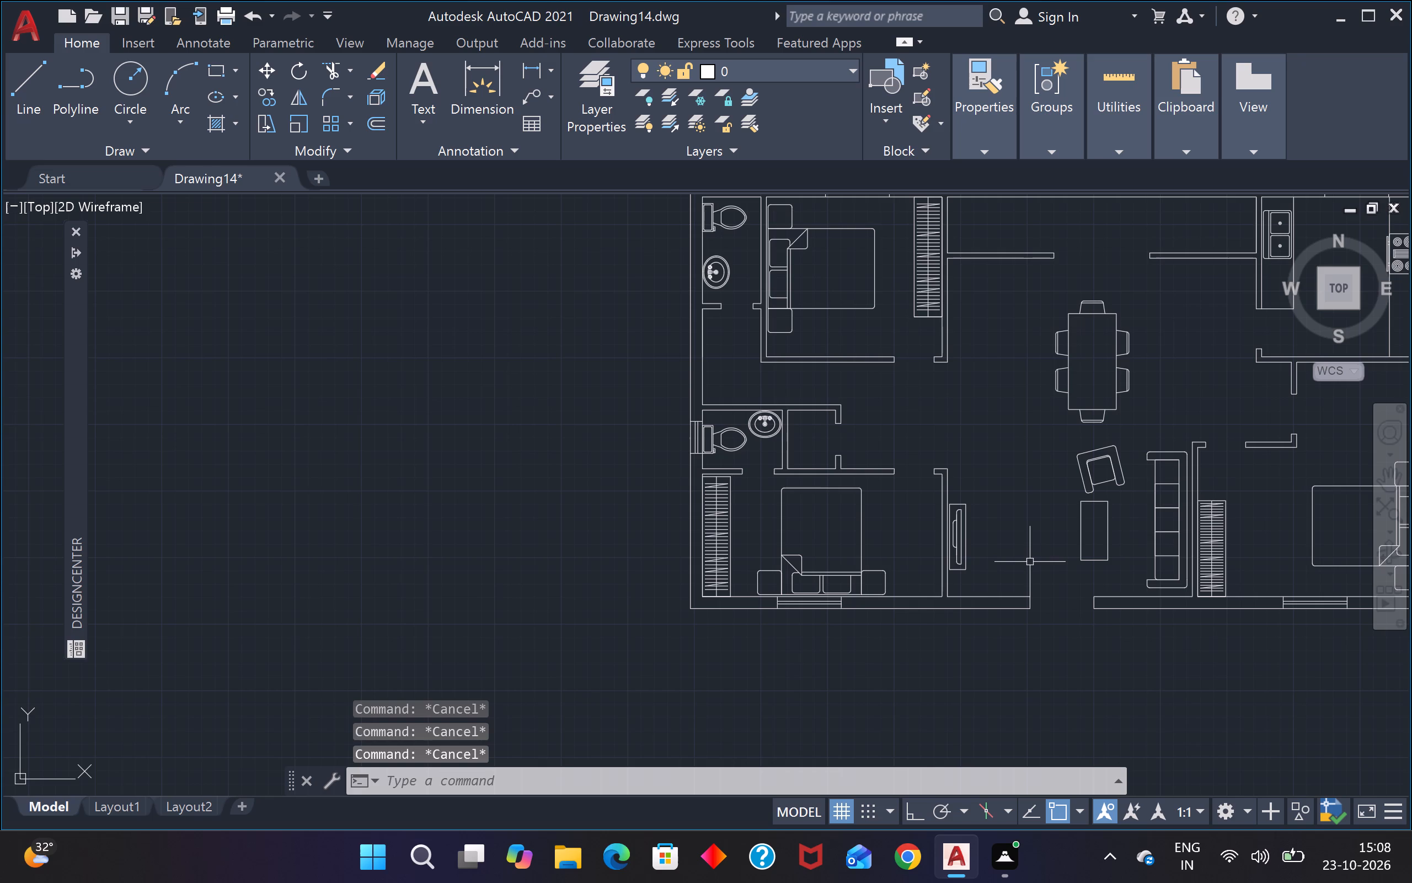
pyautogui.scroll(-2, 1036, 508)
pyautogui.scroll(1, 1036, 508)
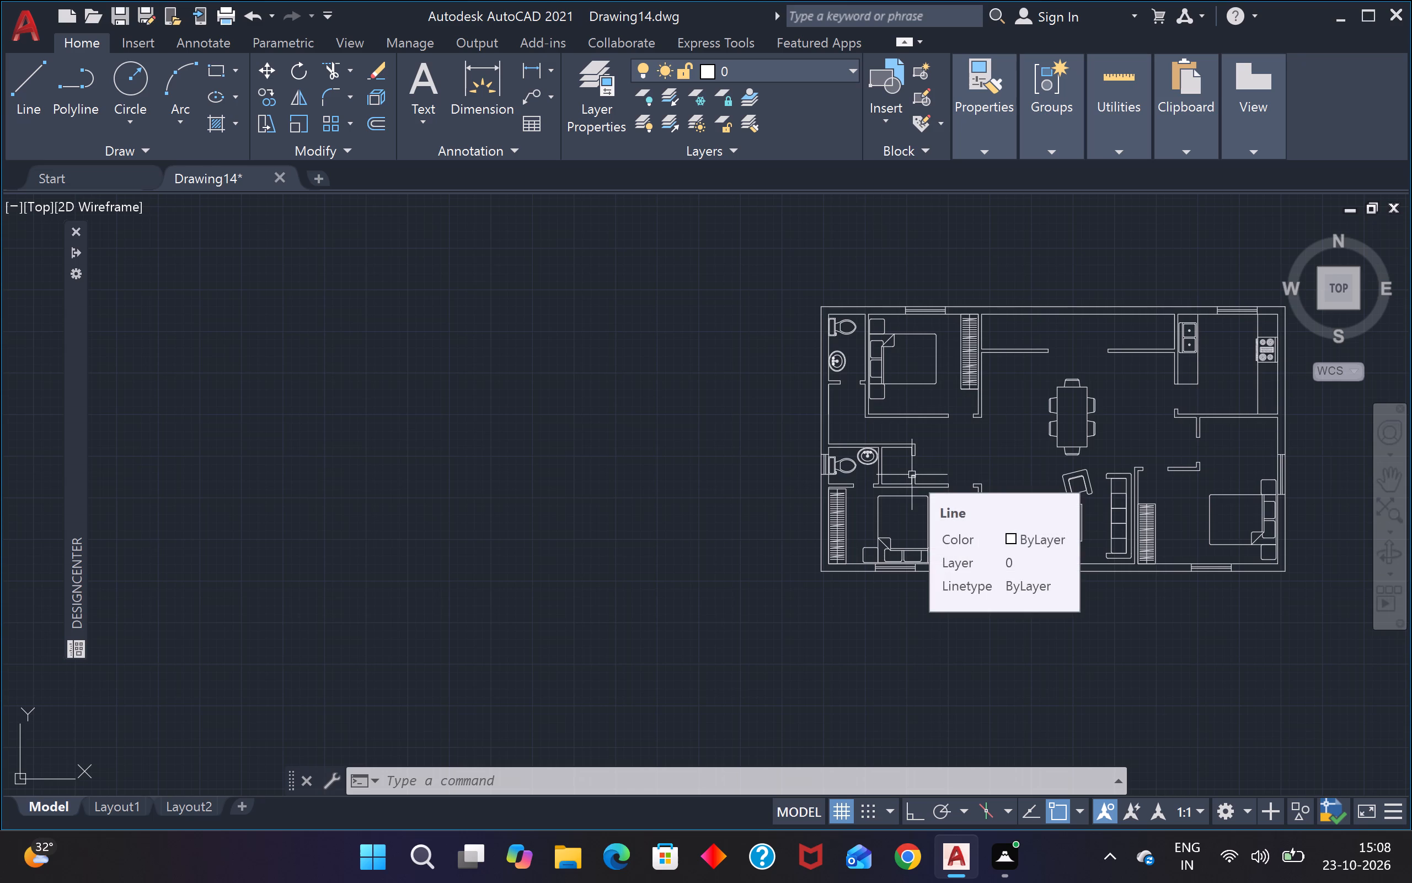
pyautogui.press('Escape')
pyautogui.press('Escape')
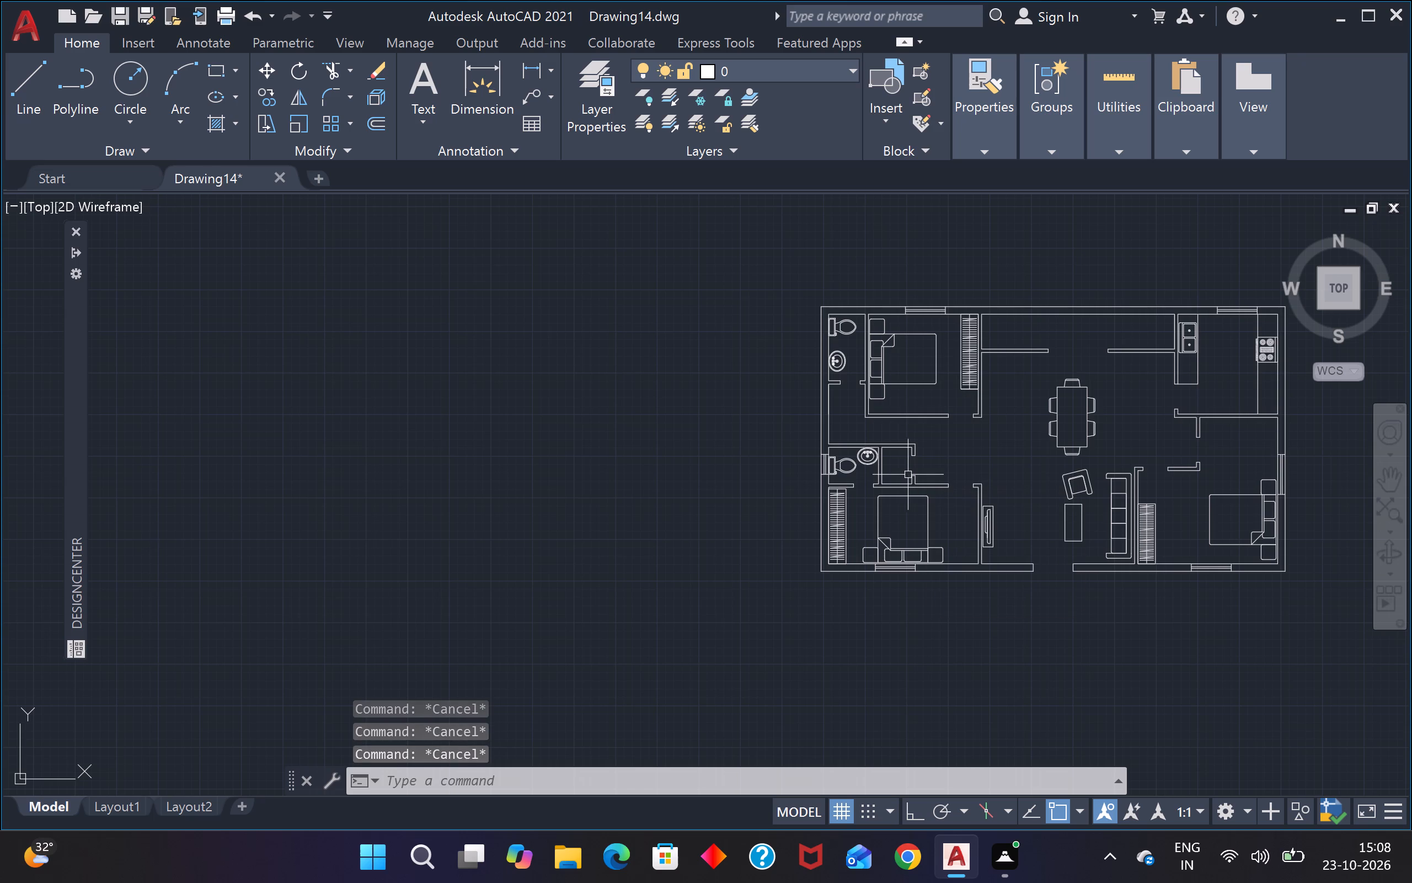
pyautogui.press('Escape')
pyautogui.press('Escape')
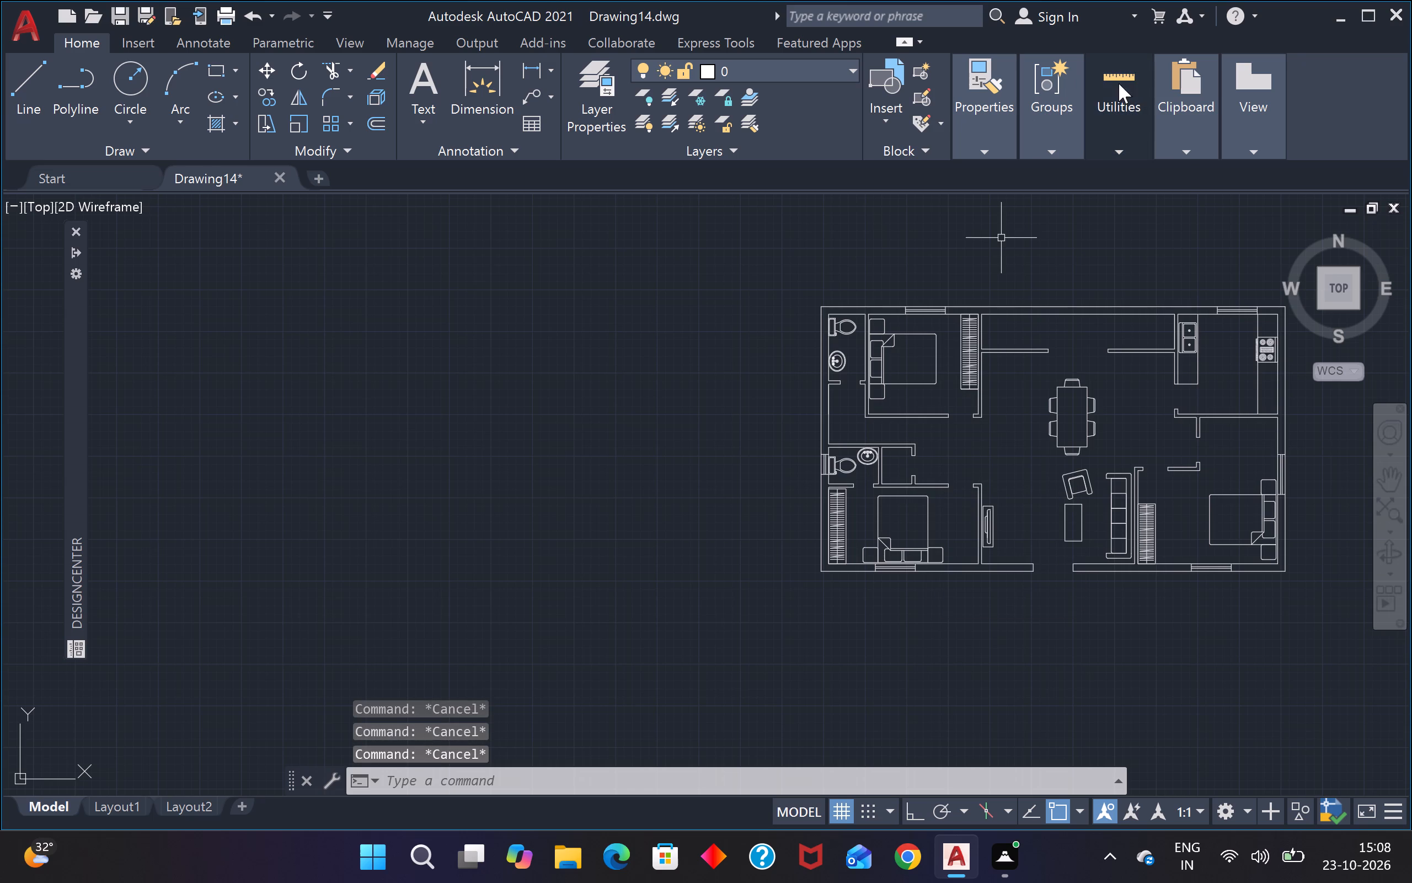
# Inspect room, opening and furniture dimensions across the floor plan with Quick Measure.
pyautogui.click(1124, 178)
pyautogui.scroll(1, 852, 379)
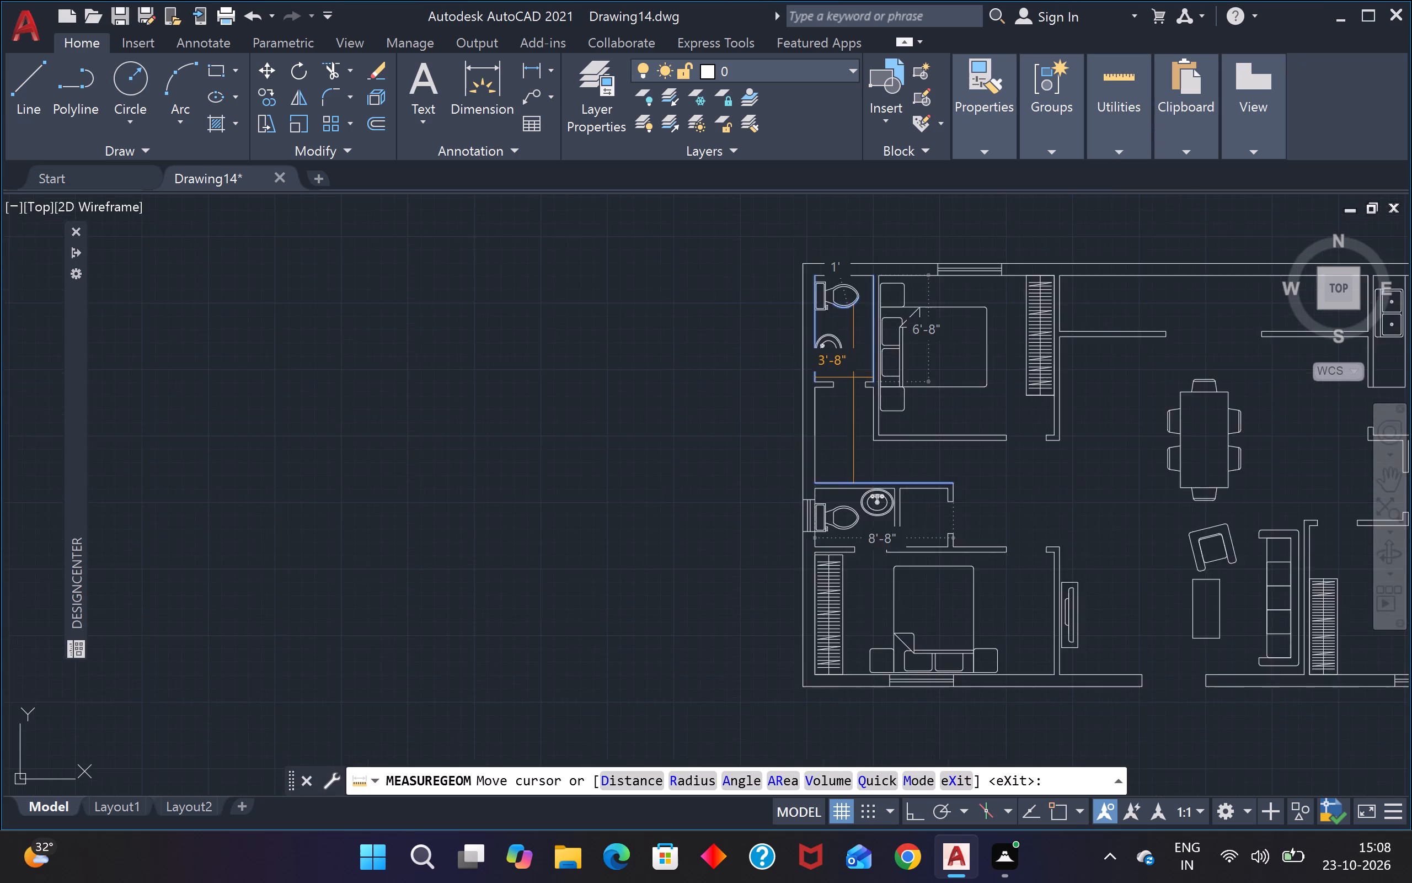
pyautogui.scroll(2, 853, 377)
pyautogui.scroll(-3, 872, 395)
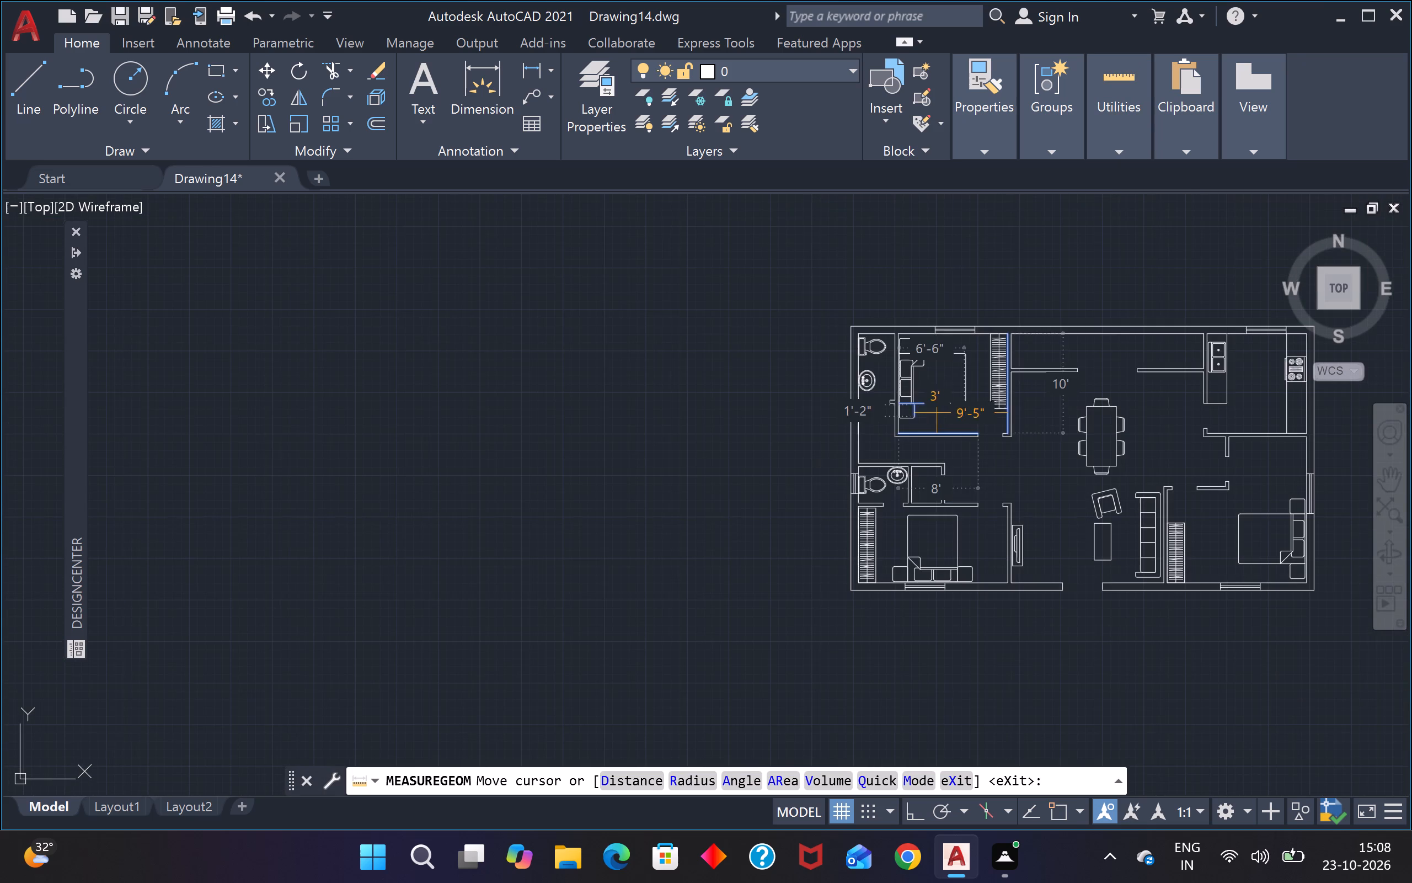
pyautogui.scroll(3, 1003, 443)
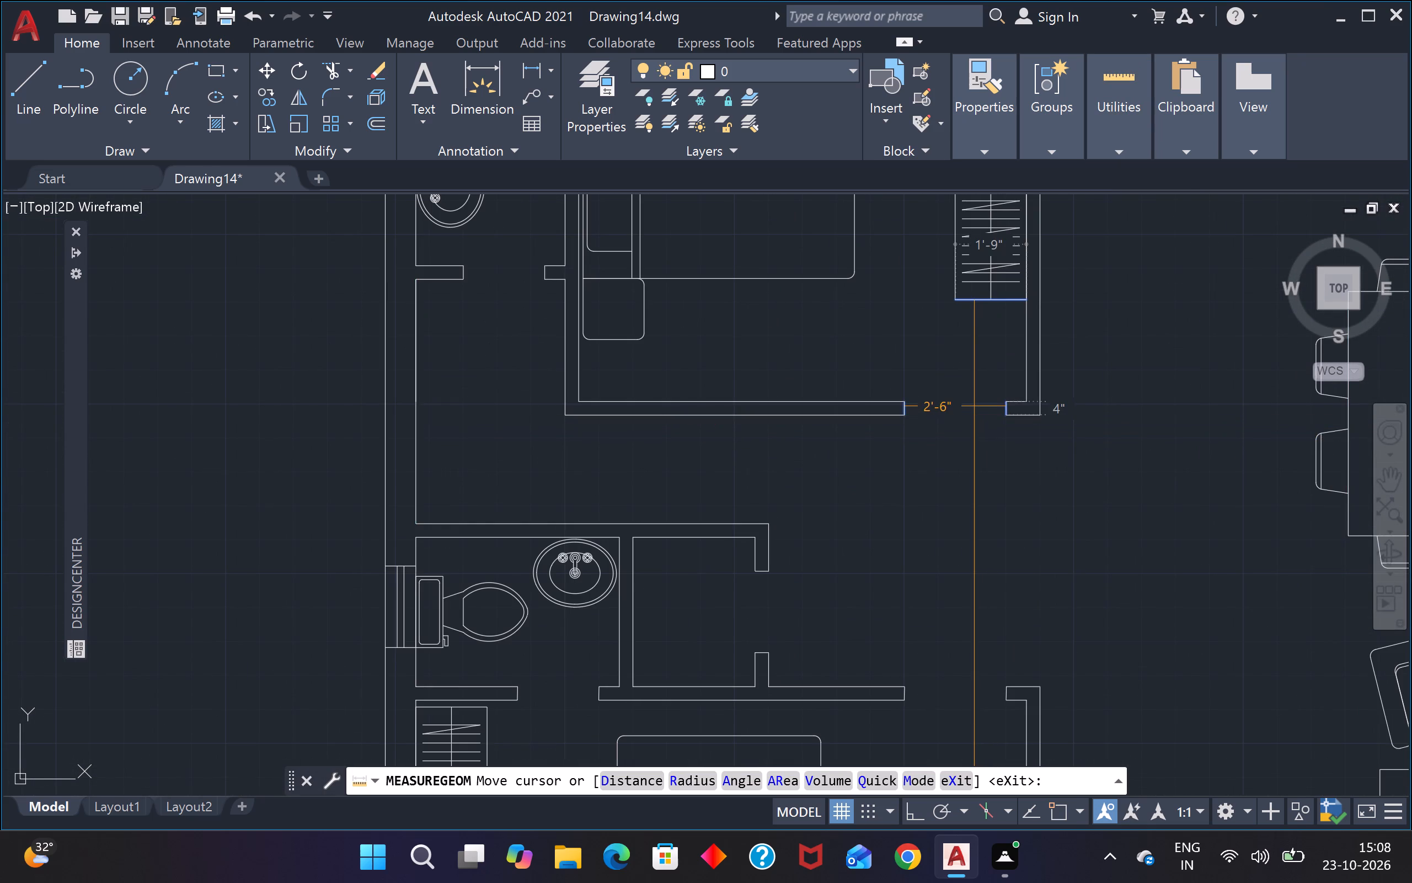
pyautogui.scroll(-2, 974, 406)
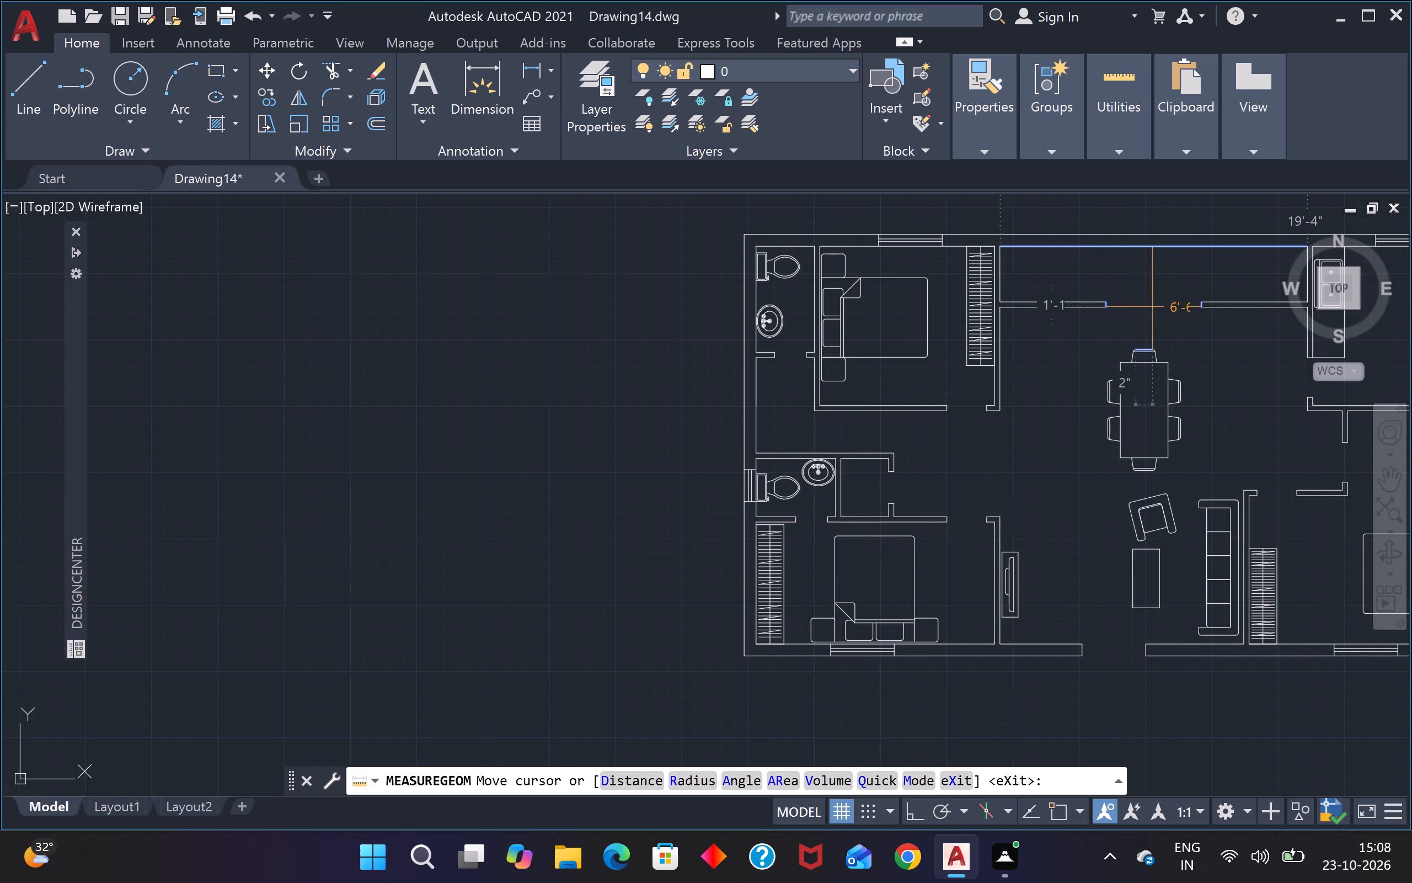
pyautogui.scroll(-3, 1154, 337)
pyautogui.scroll(3, 1196, 406)
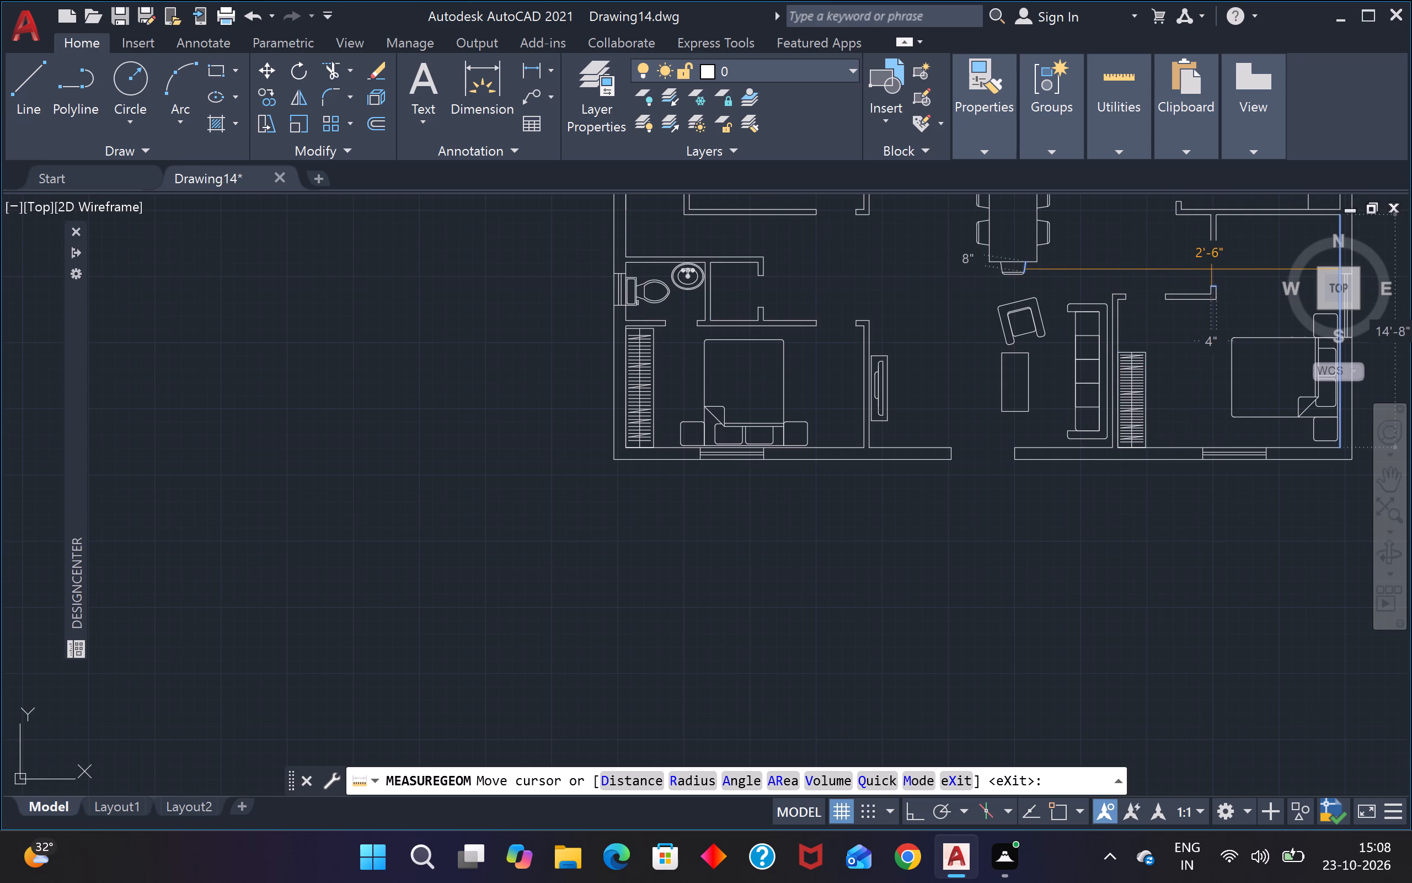
pyautogui.scroll(-3, 1211, 269)
pyautogui.scroll(3, 1196, 256)
pyautogui.scroll(-1, 1243, 241)
pyautogui.scroll(1, 1226, 225)
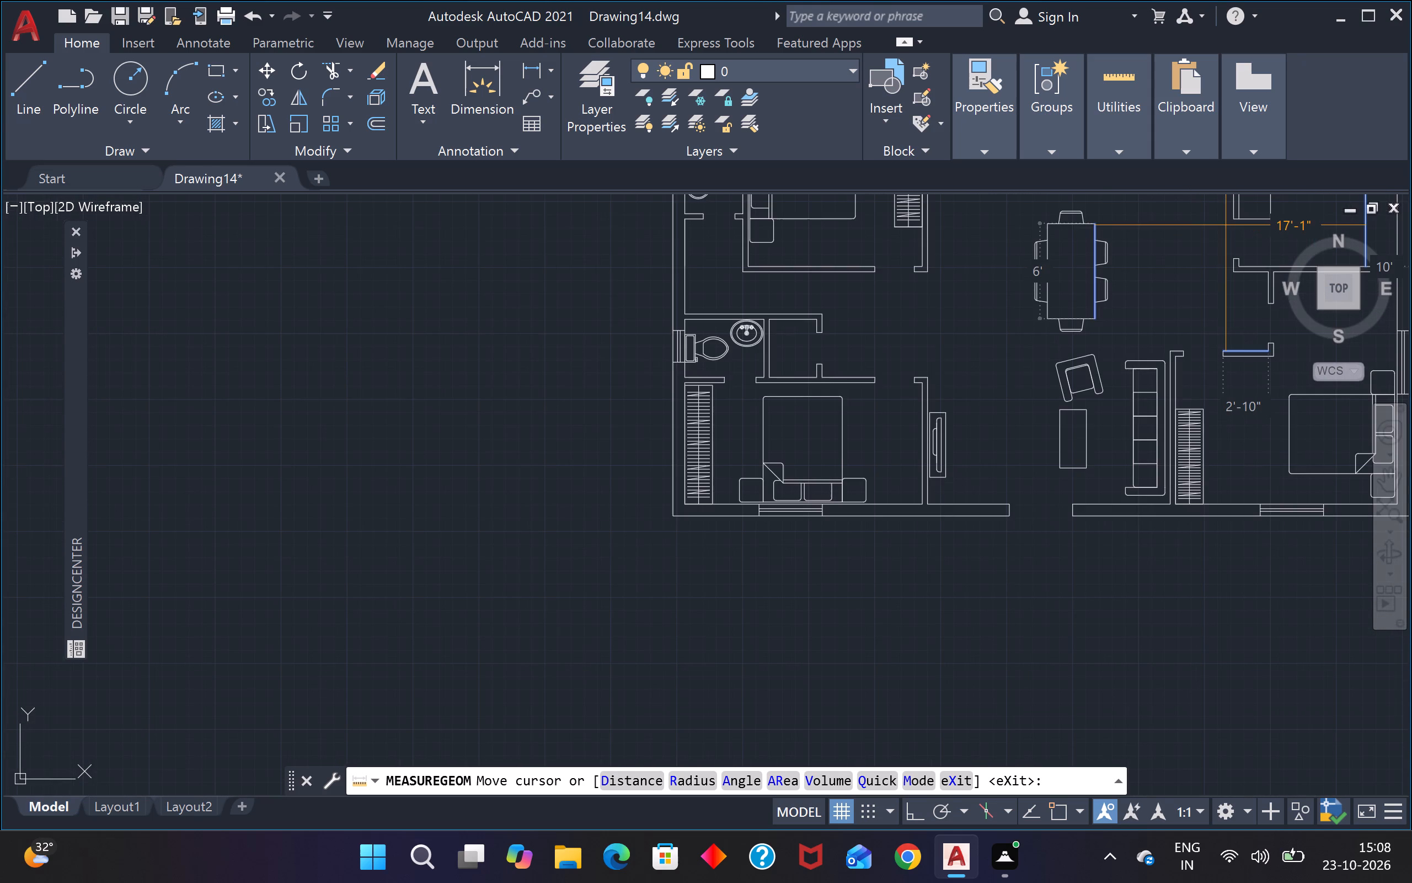
pyautogui.scroll(-2, 1227, 246)
pyautogui.press('Escape')
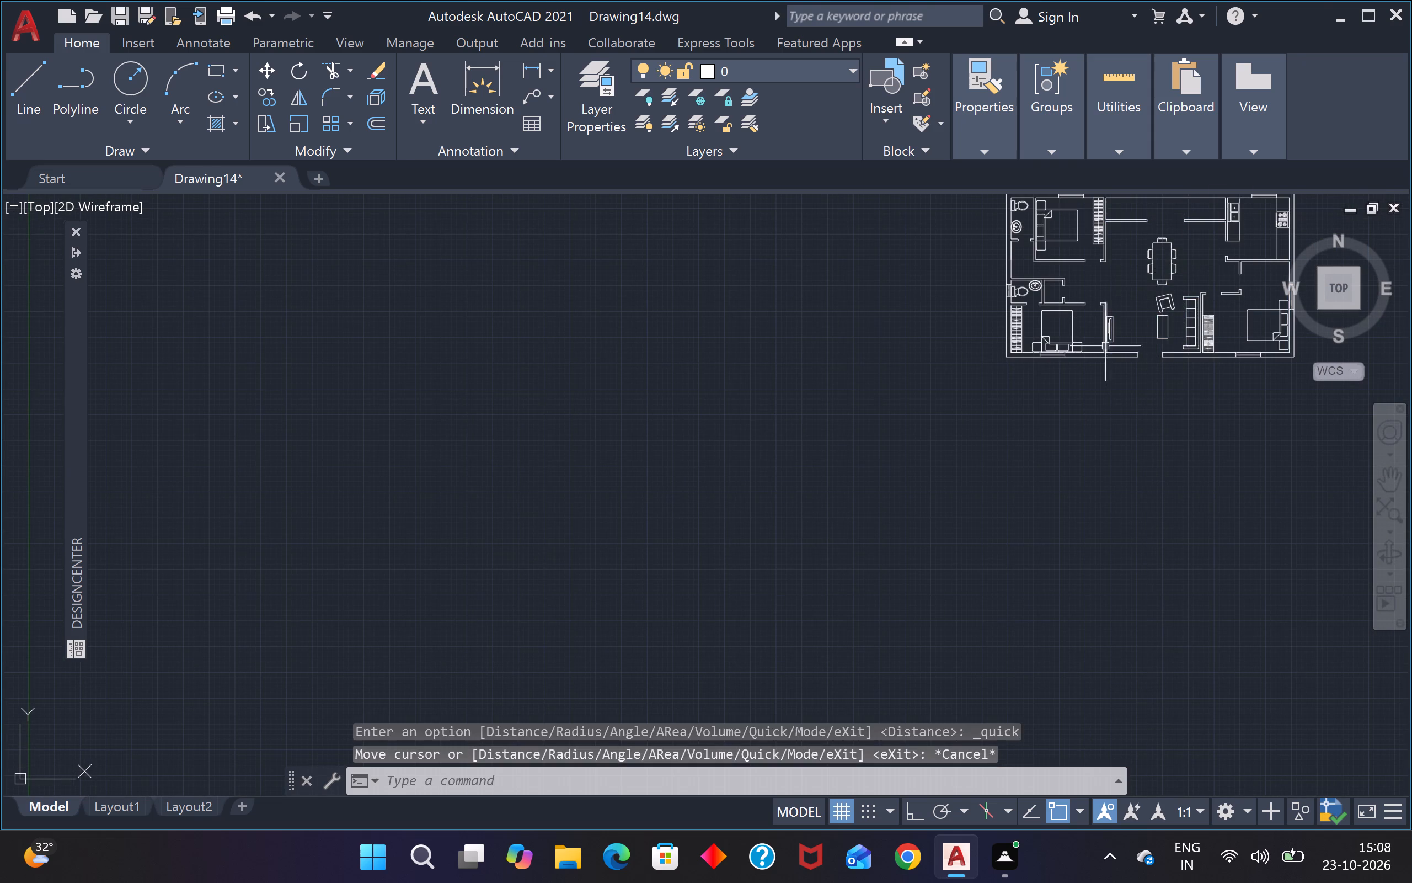
pyautogui.press('Escape')
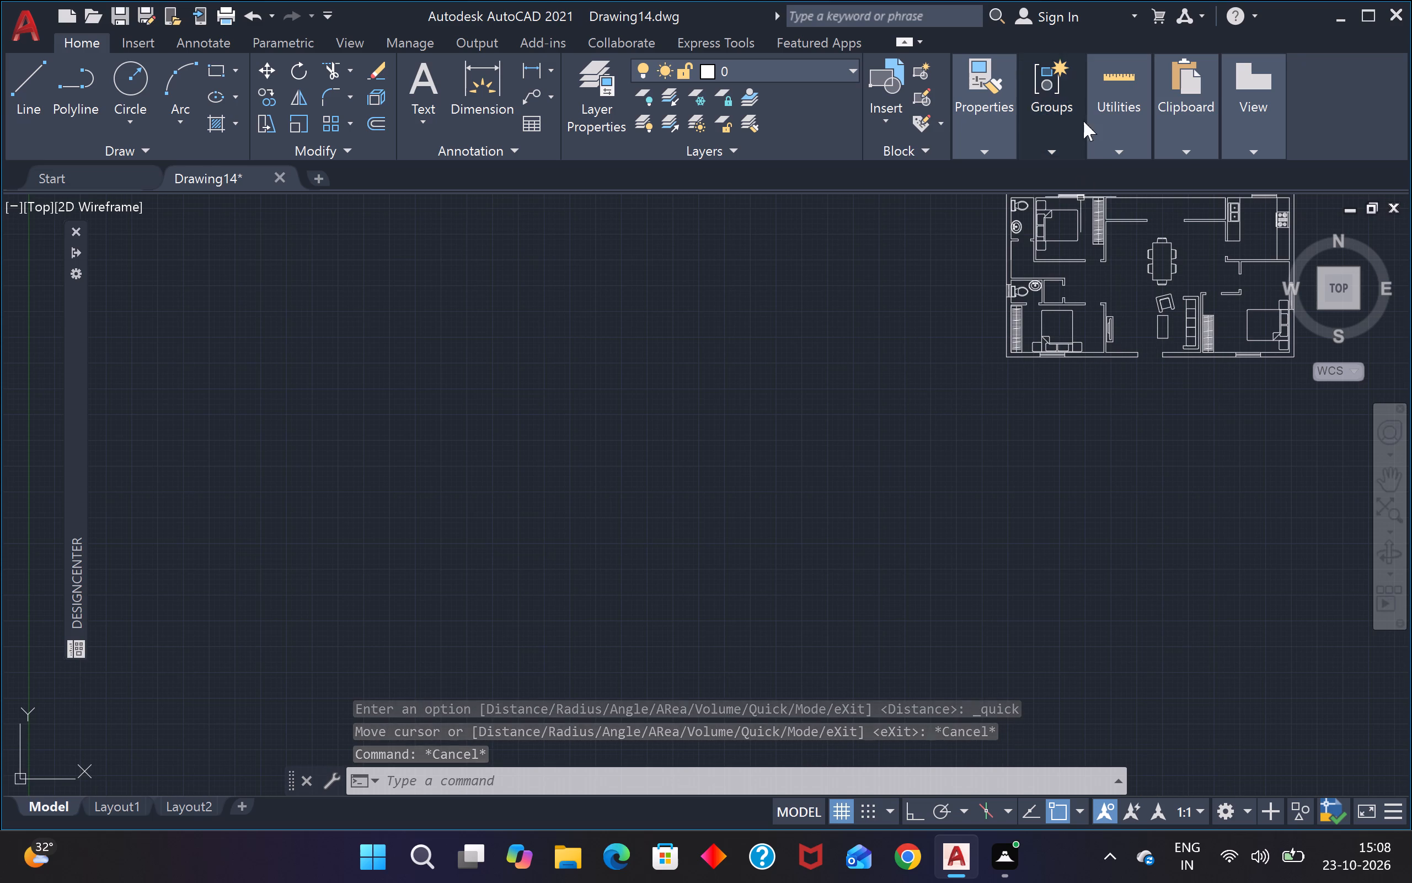
# Measure the entrance opening in the plan's bottom outer wall with Quick Measure.
pyautogui.click(1122, 177)
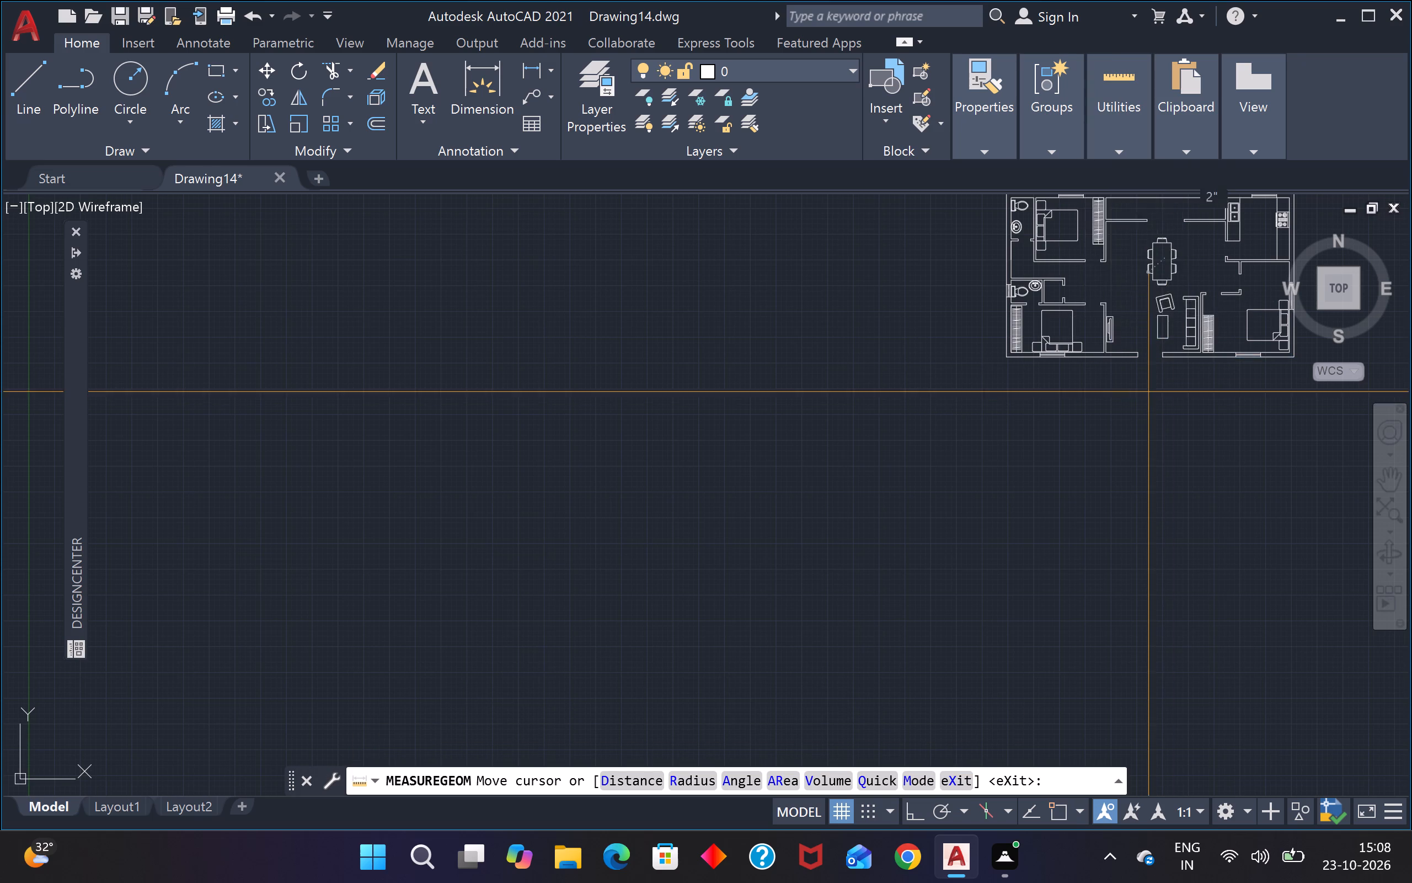
pyautogui.scroll(2, 1142, 387)
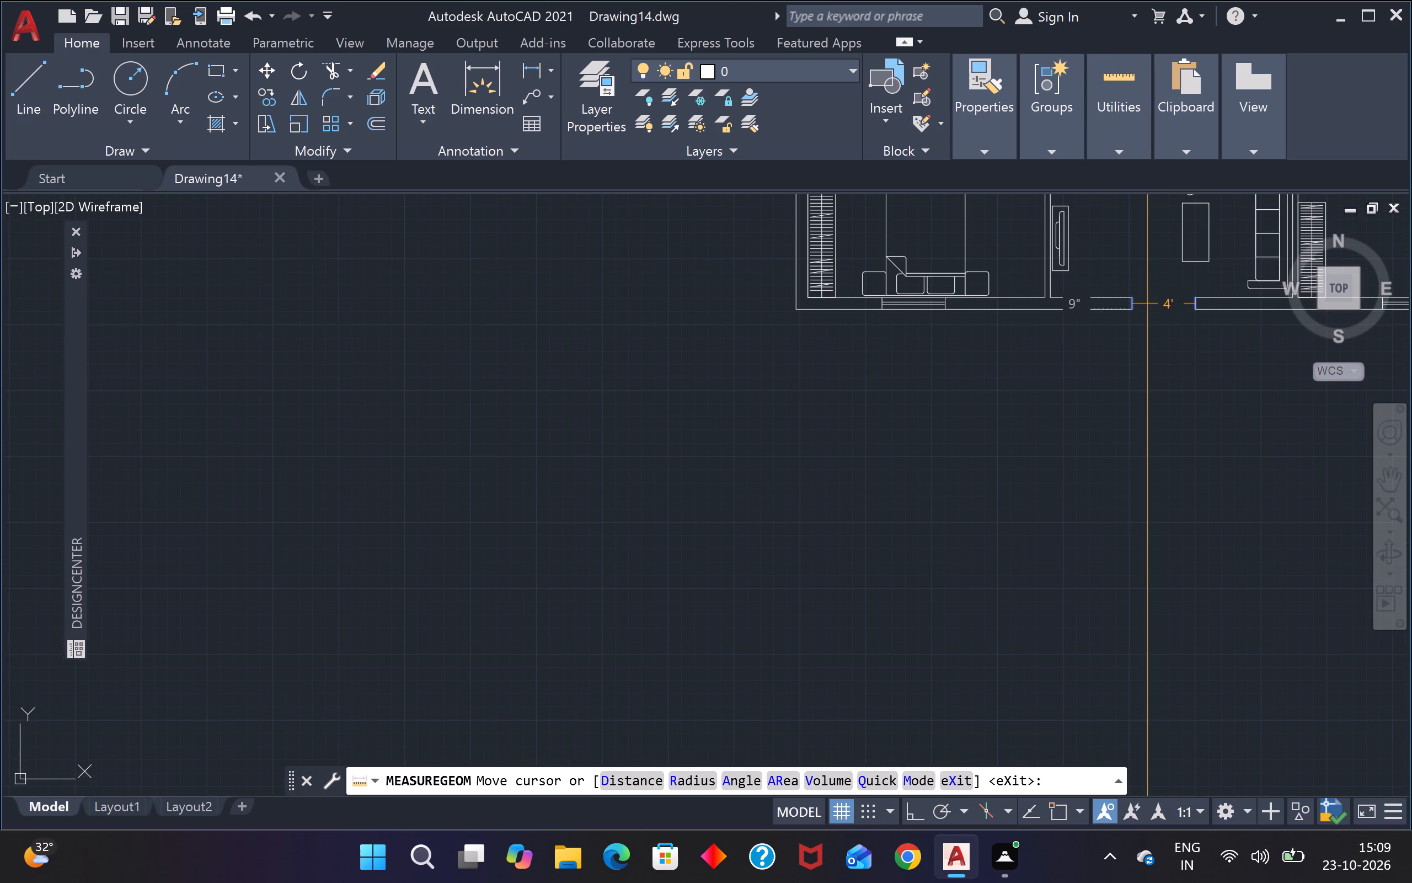
pyautogui.scroll(-3, 1121, 319)
pyautogui.press('`')
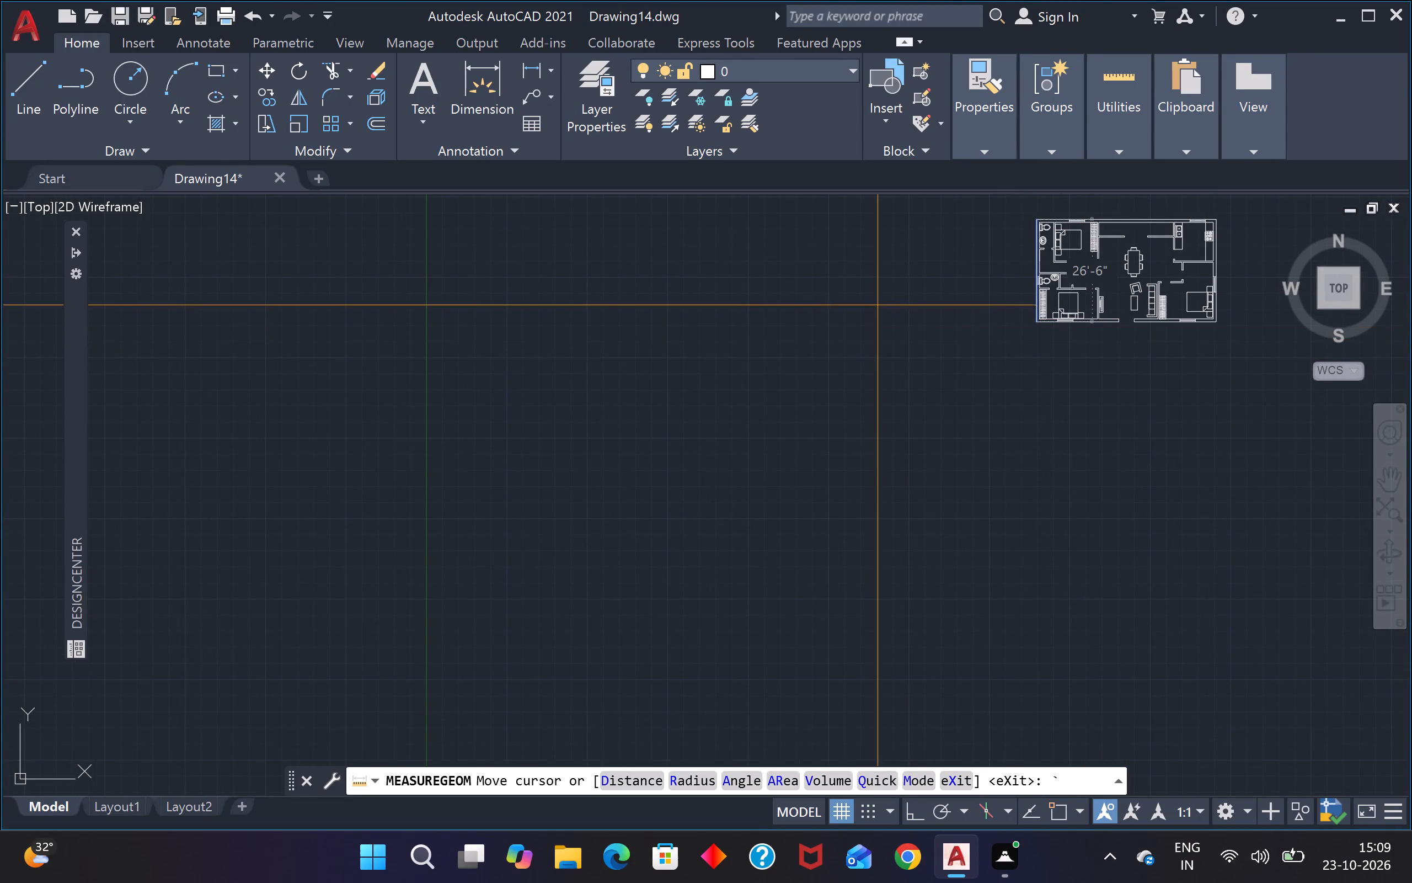
pyautogui.press('Escape')
pyautogui.press('Escape')
# Insert four Door - Imperial blocks side by side in the empty space left of the floor plan.
pyautogui.hotkey('ctrl', '3')
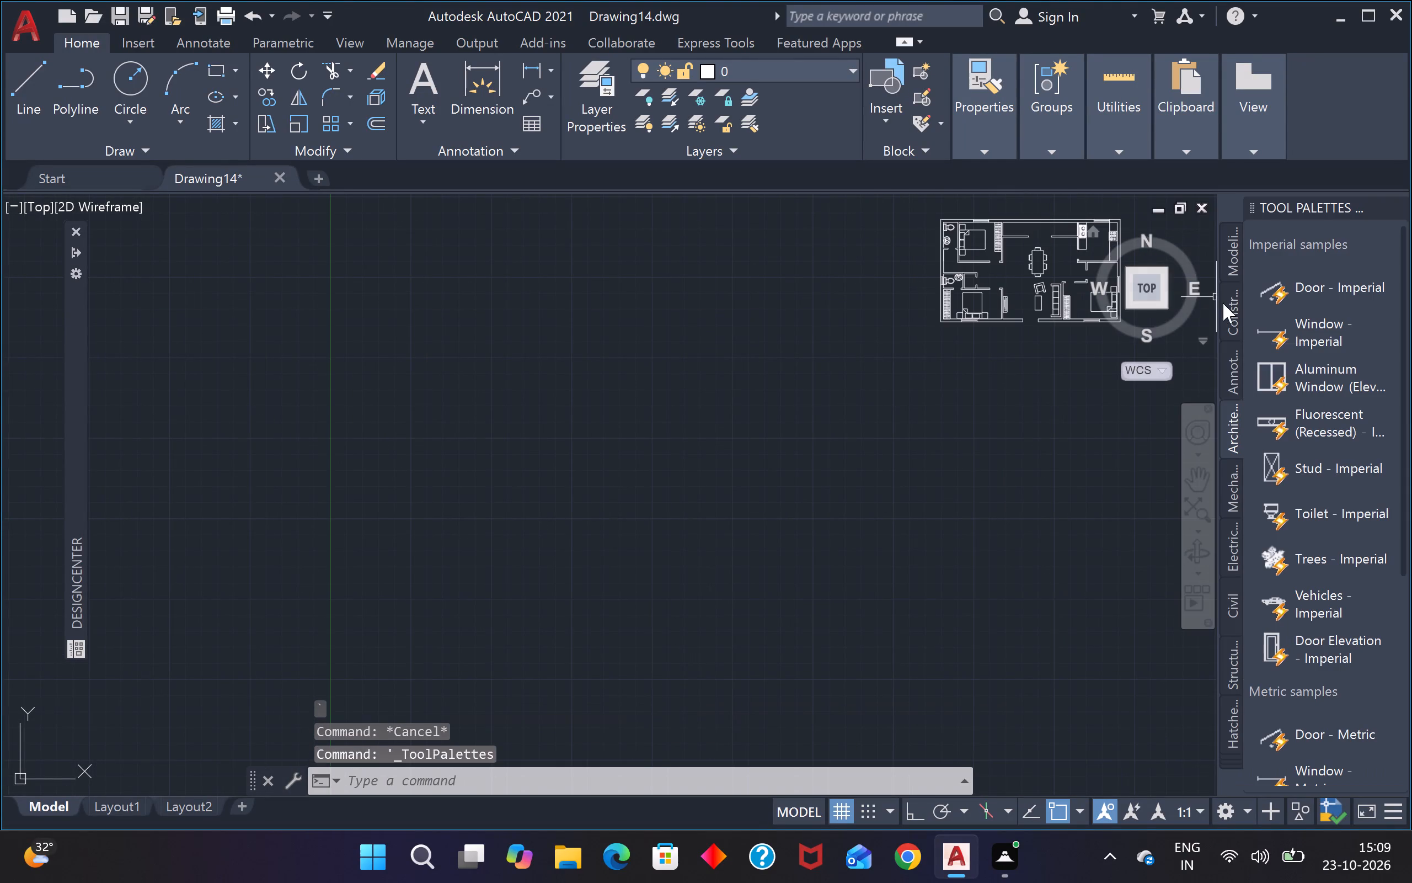
pyautogui.moveTo(1283, 279); pyautogui.dragTo(886, 270)
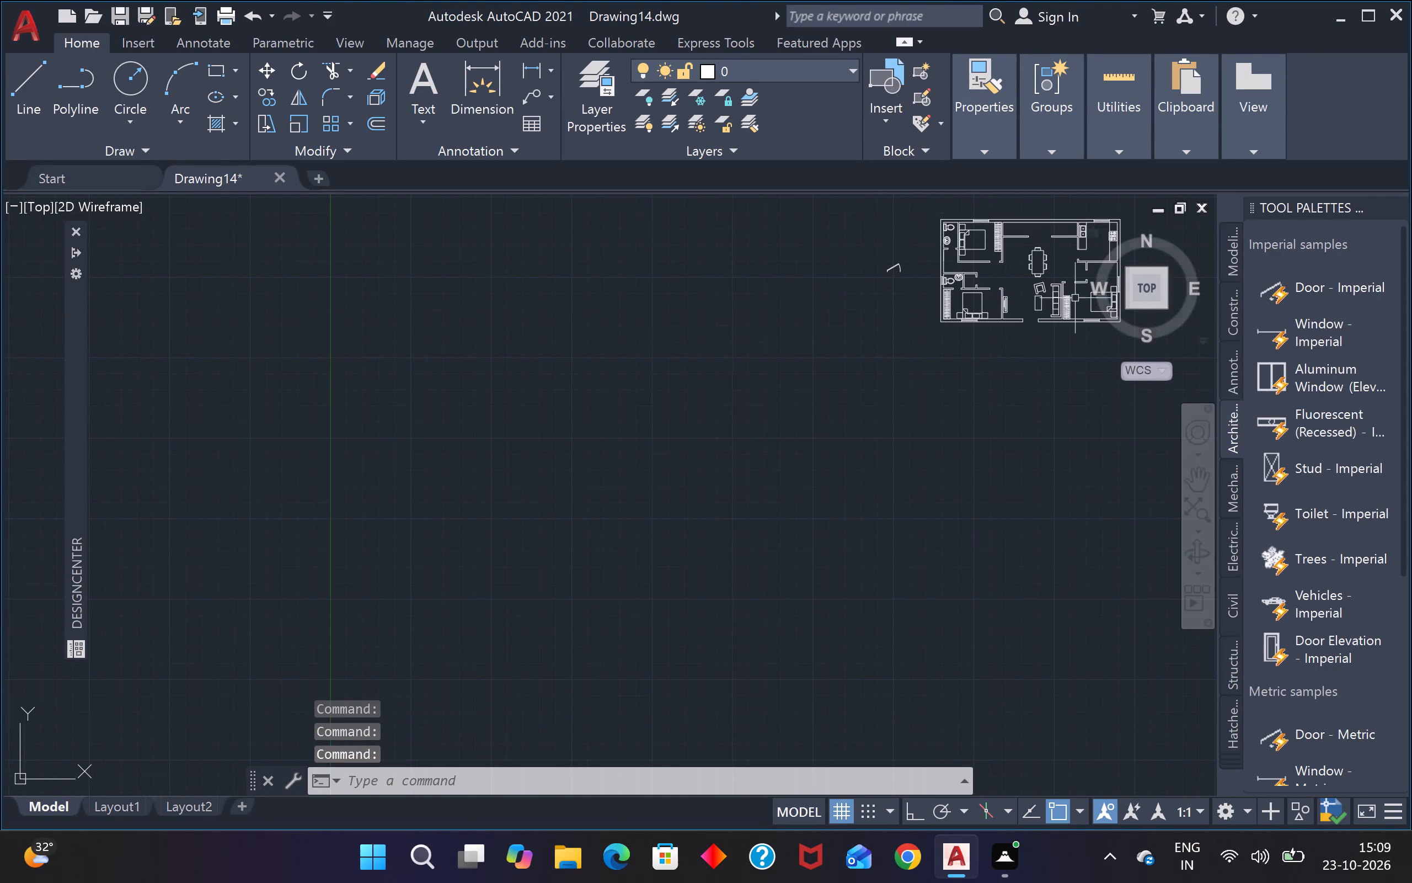
pyautogui.moveTo(1266, 294); pyautogui.dragTo(839, 264)
pyautogui.moveTo(1268, 280); pyautogui.dragTo(862, 283)
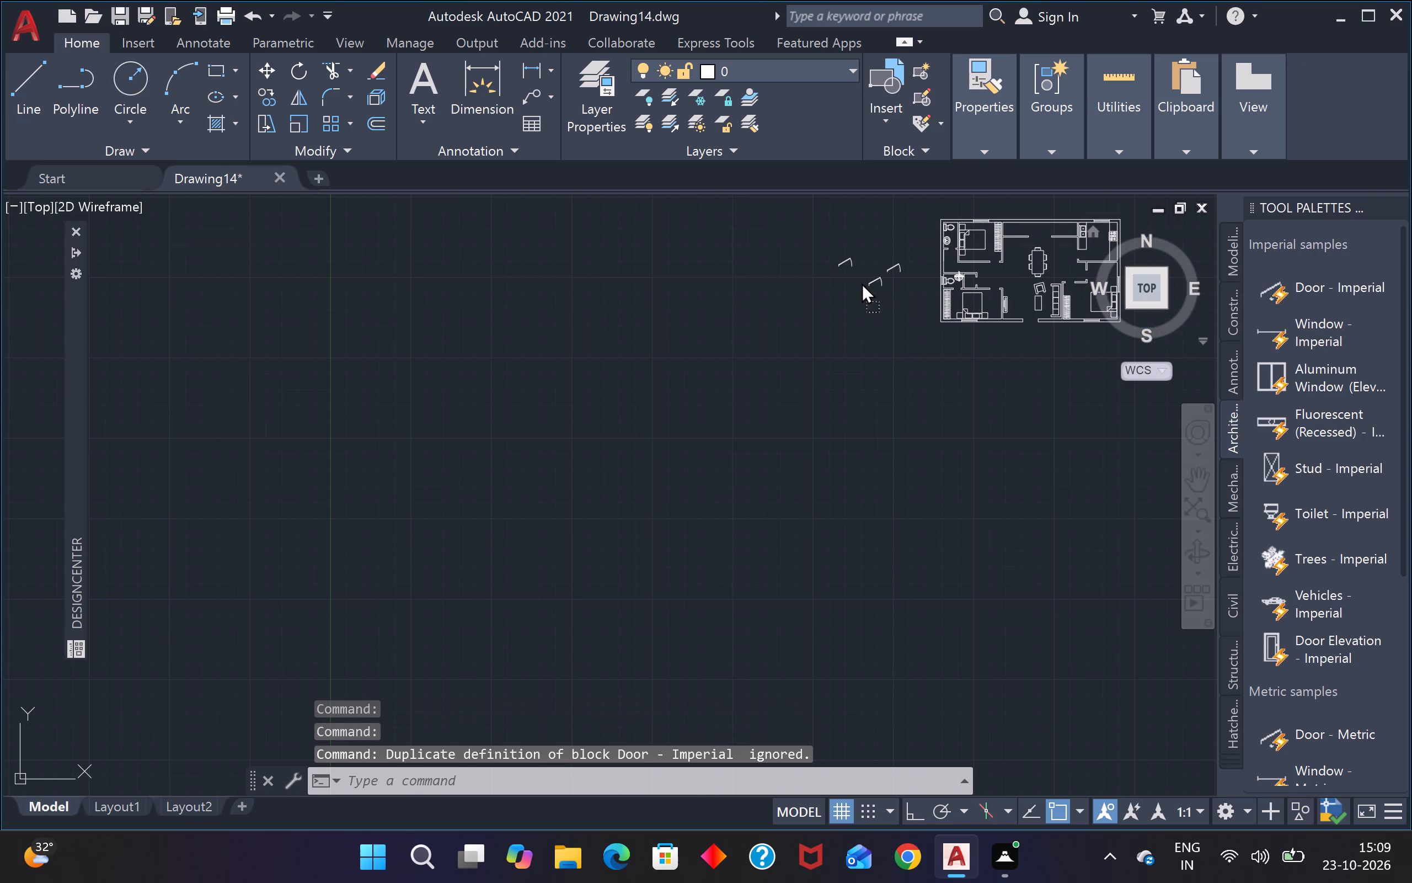
pyautogui.moveTo(862, 283); pyautogui.dragTo(809, 265)
pyautogui.moveTo(1271, 283); pyautogui.dragTo(923, 325)
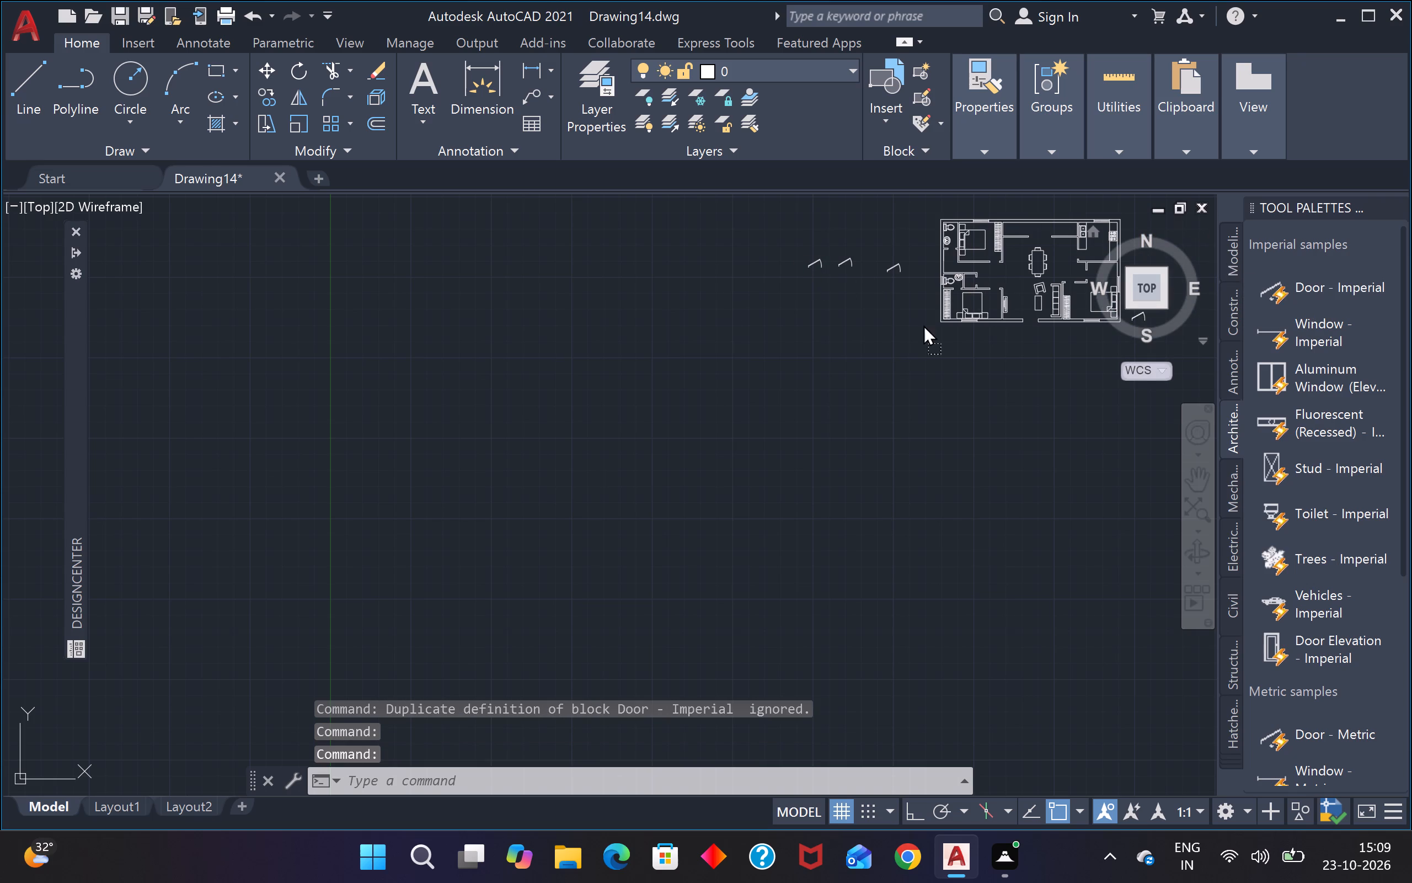
pyautogui.moveTo(923, 325); pyautogui.dragTo(772, 269)
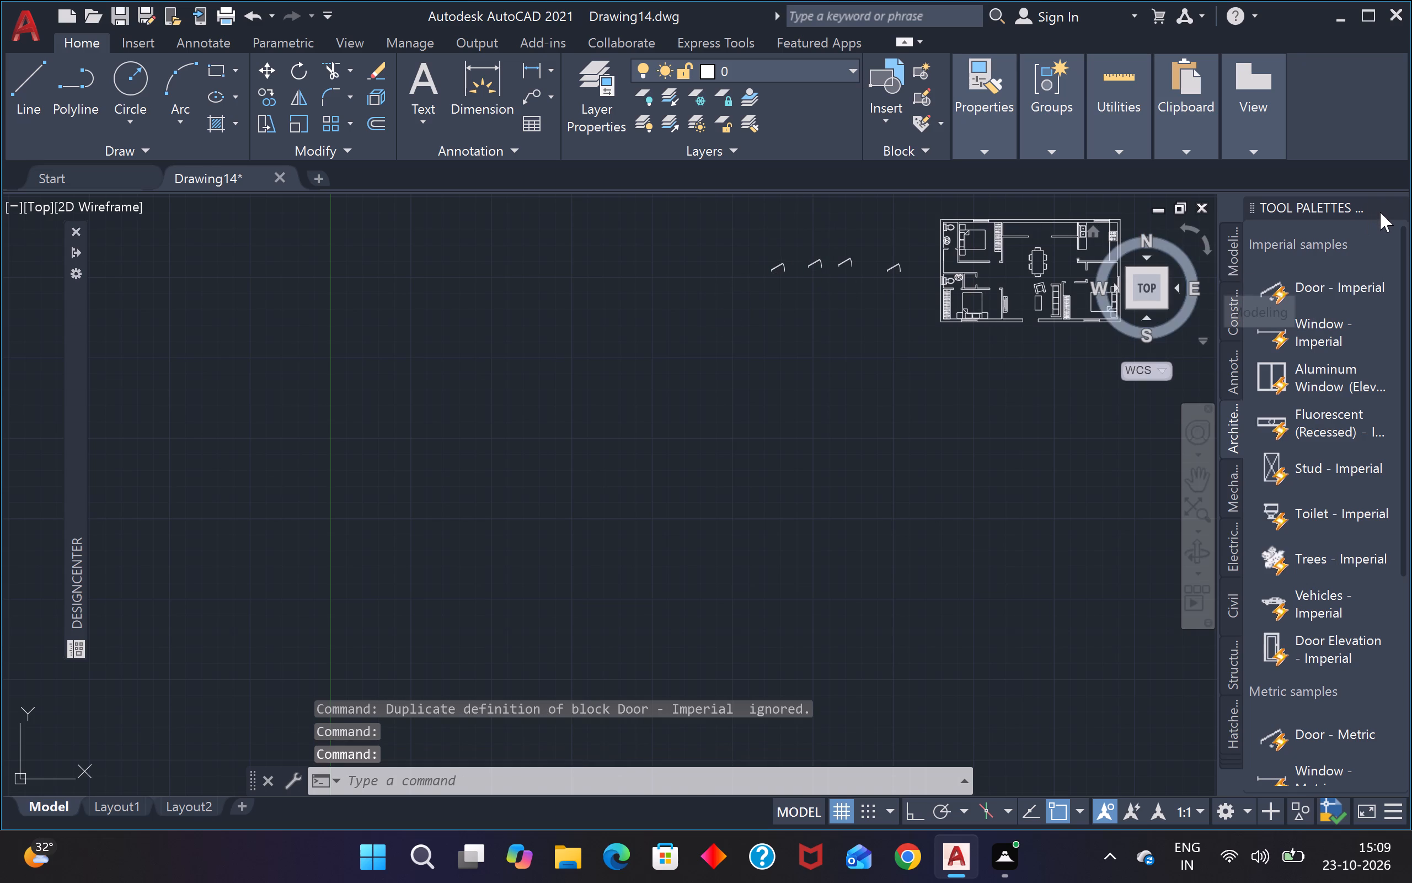
pyautogui.click(1384, 211)
pyautogui.click(1398, 208)
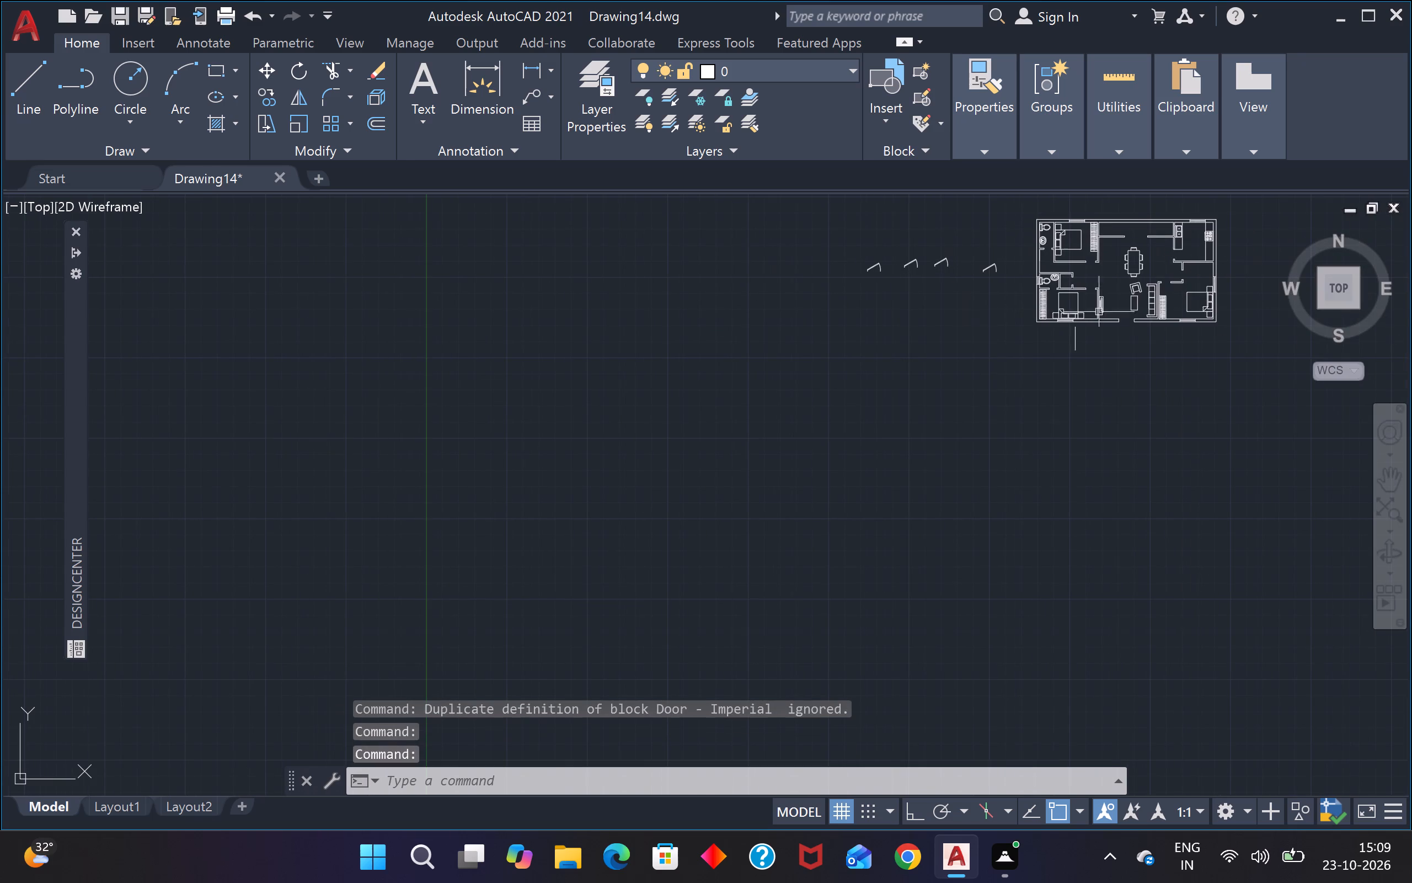
# Draw a 6' horizontal reference line just below the door block nearest the floor plan, with Ortho on.
pyautogui.scroll(3, 980, 268)
pyautogui.press('l')
pyautogui.press('space')
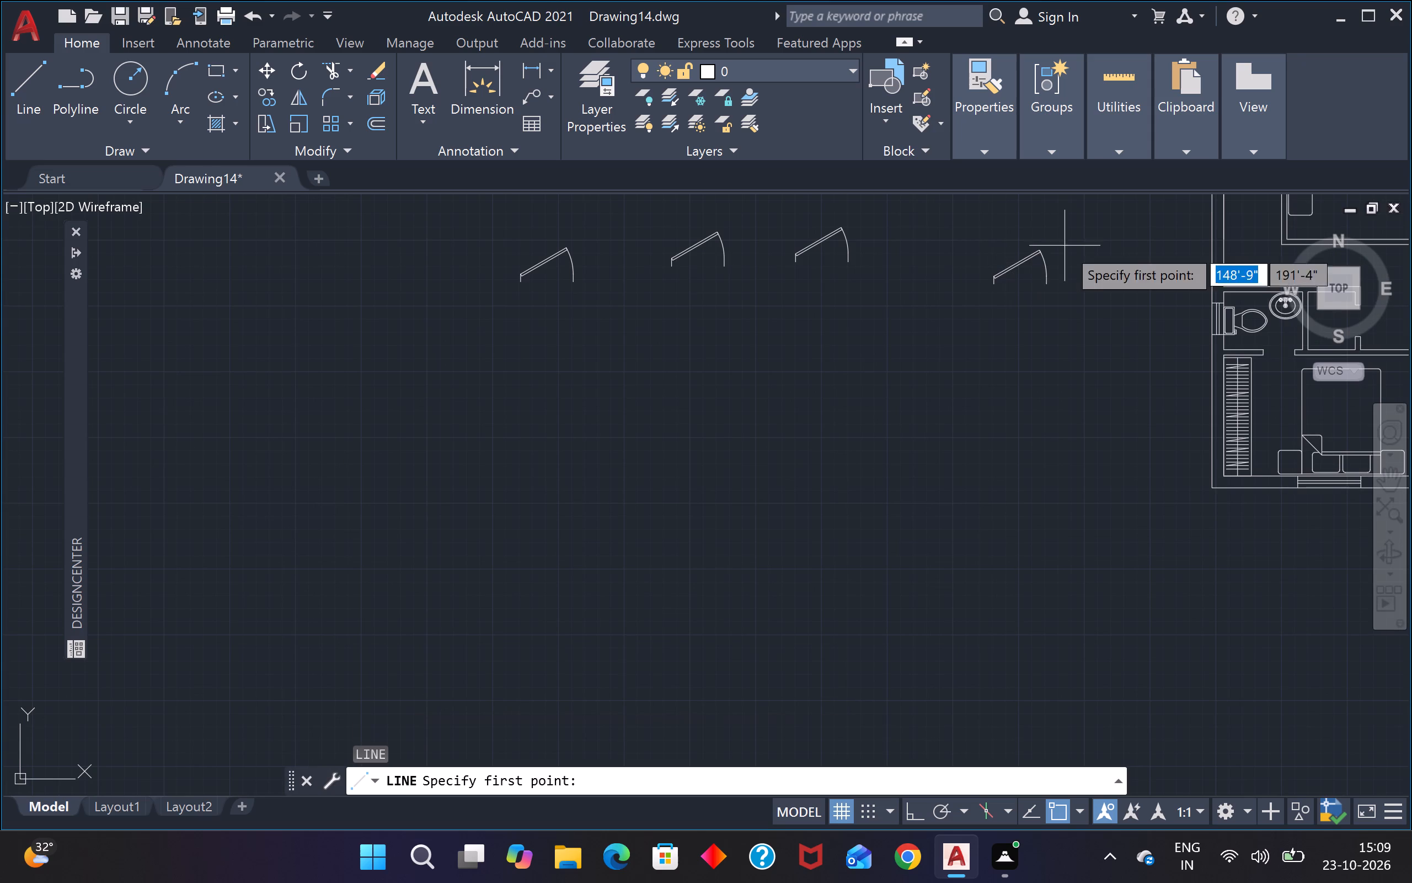
pyautogui.scroll(1, 1045, 302)
pyautogui.click(1050, 300)
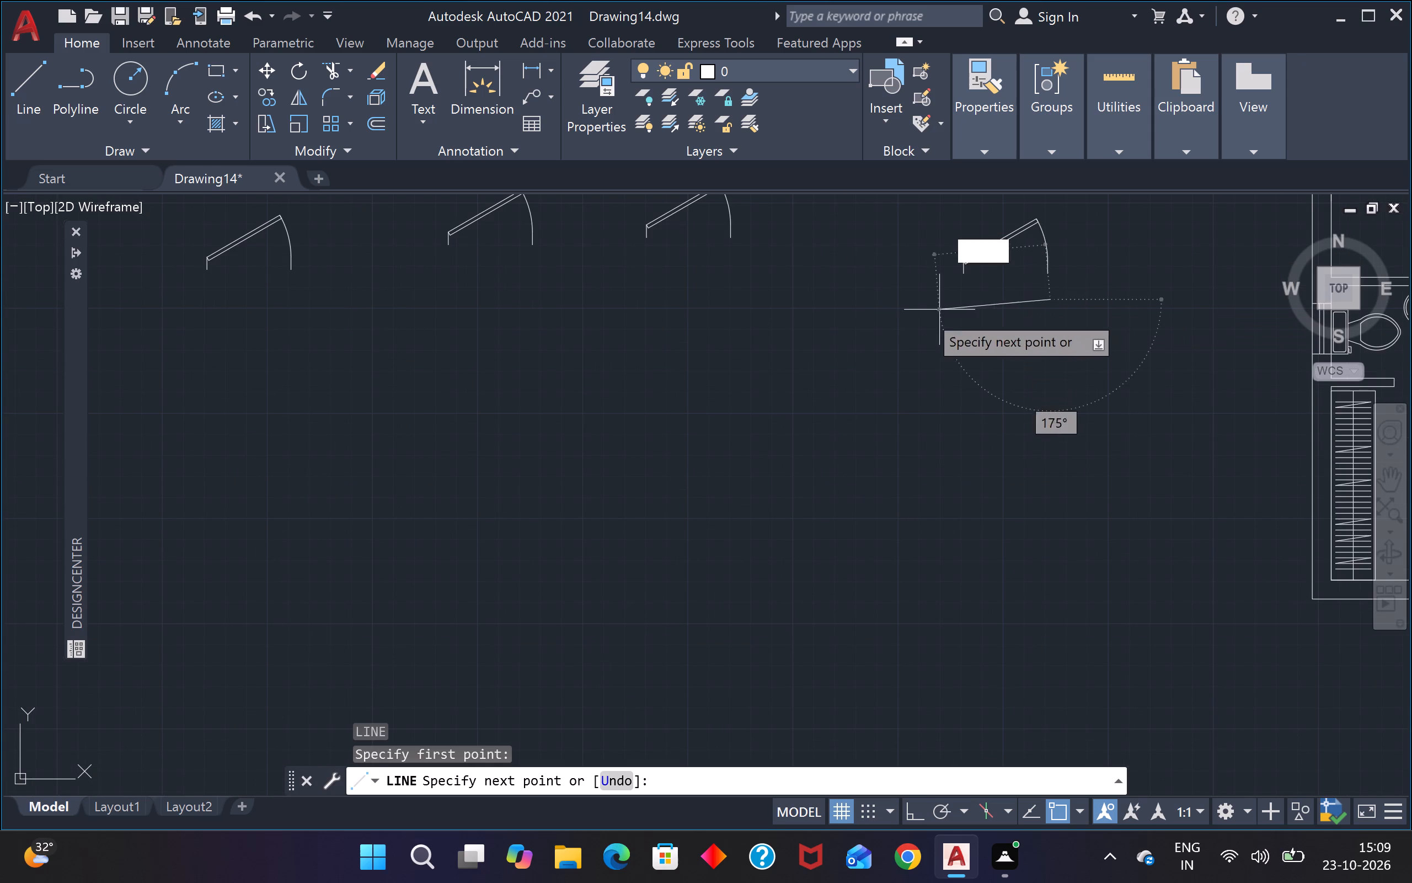
pyautogui.press('F8')
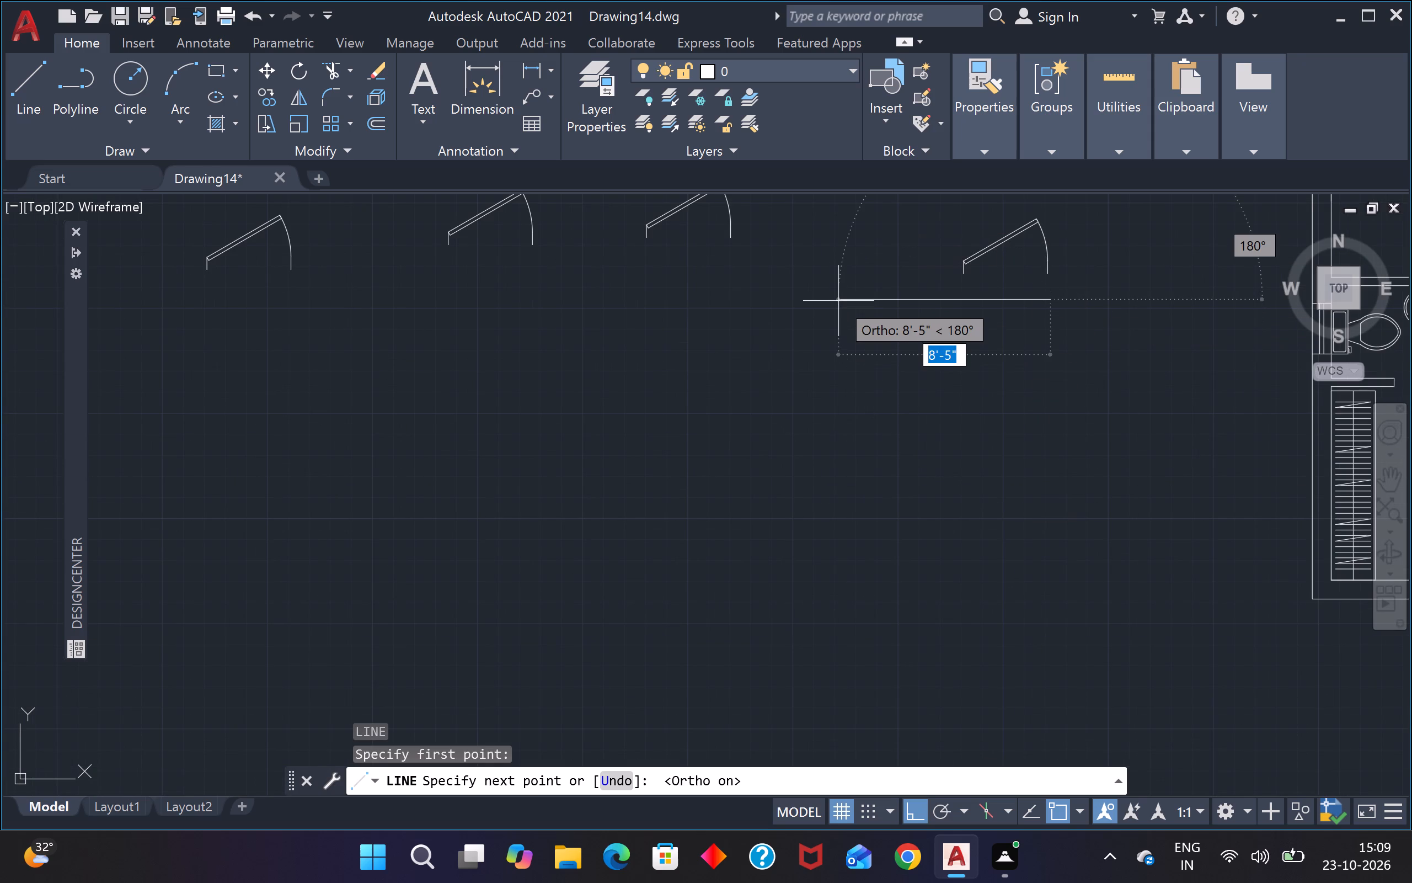
pyautogui.press('6')
pyautogui.press("'")
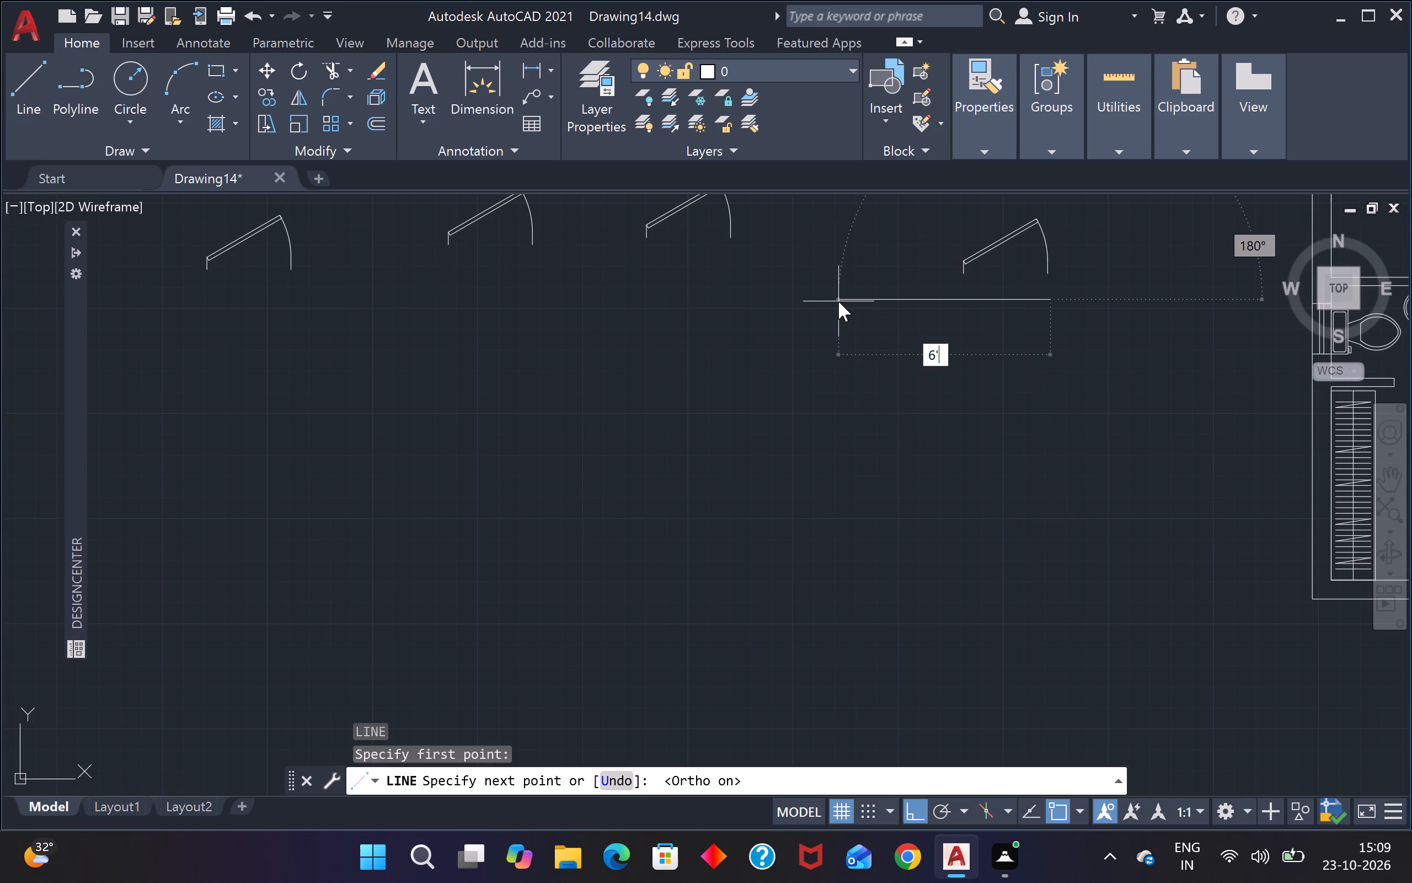
pyautogui.press('Return')
pyautogui.press('Escape')
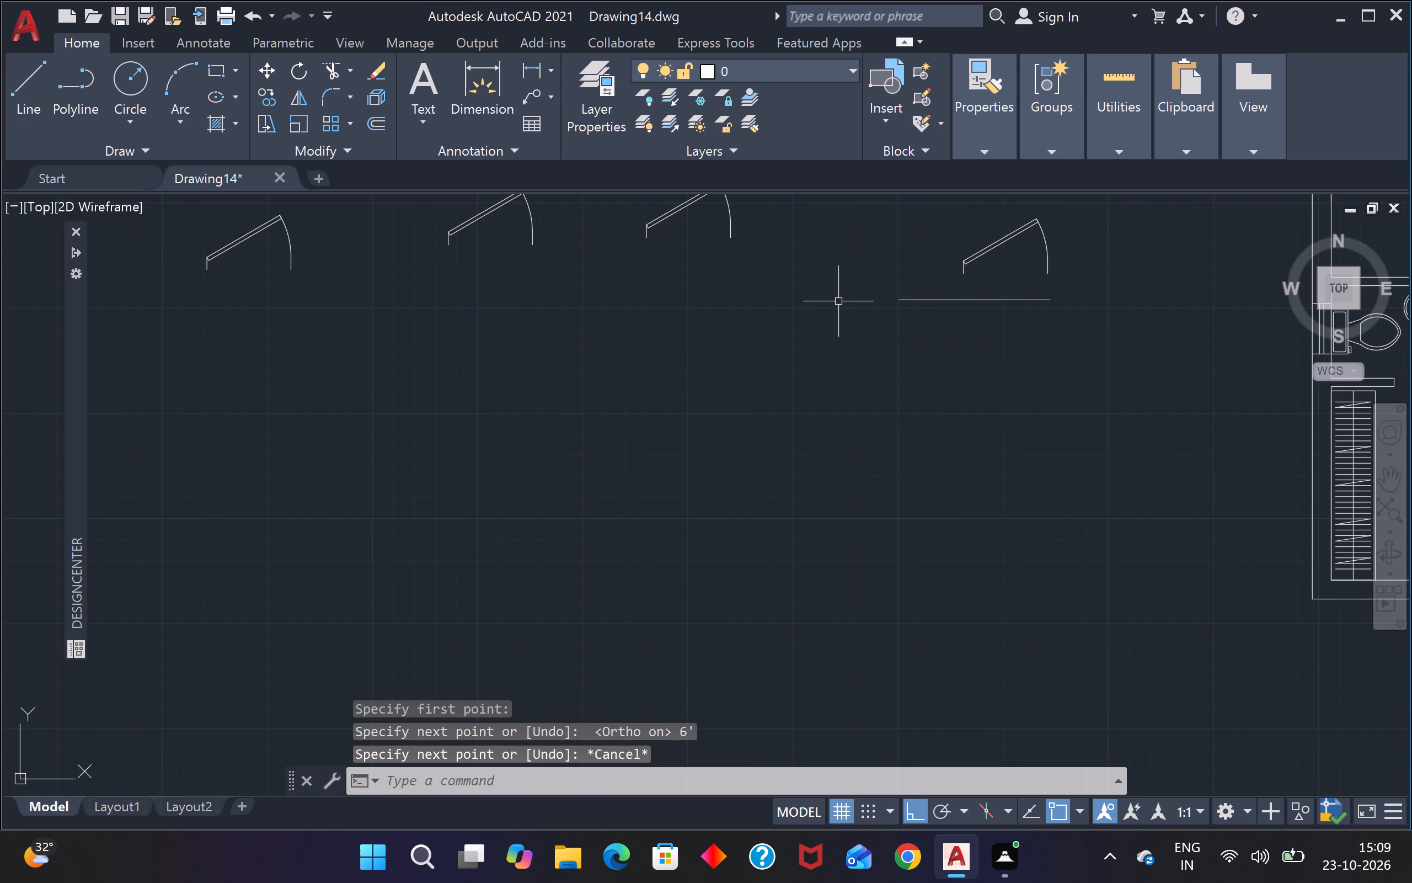
# Draw a 4' horizontal reference line below the second door block from the floor plan.
pyautogui.write('l')
pyautogui.press('space')
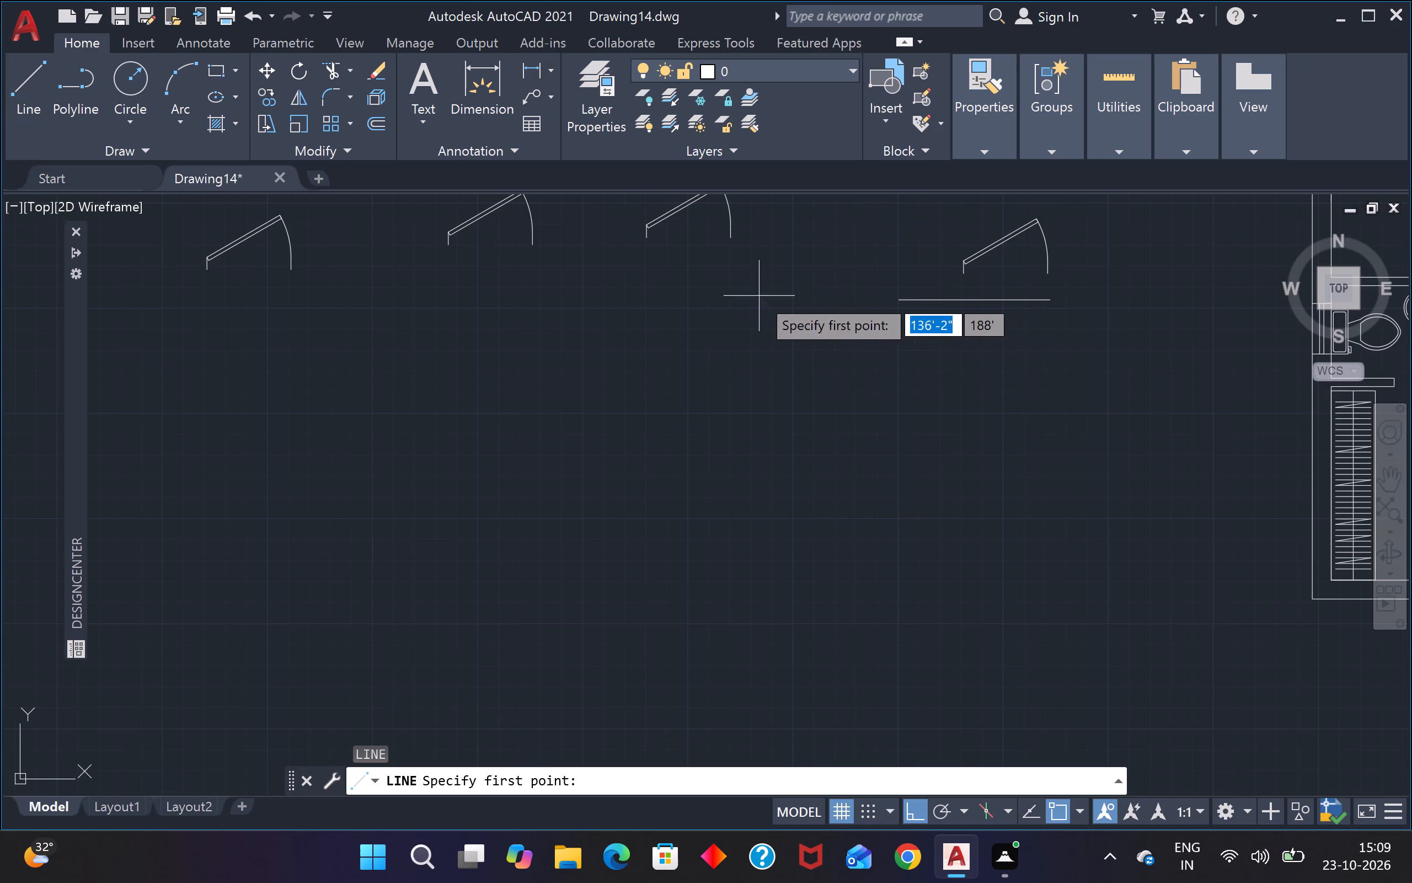
pyautogui.click(759, 296)
pyautogui.write('4;')
pyautogui.press('BackSpace')
pyautogui.press("'")
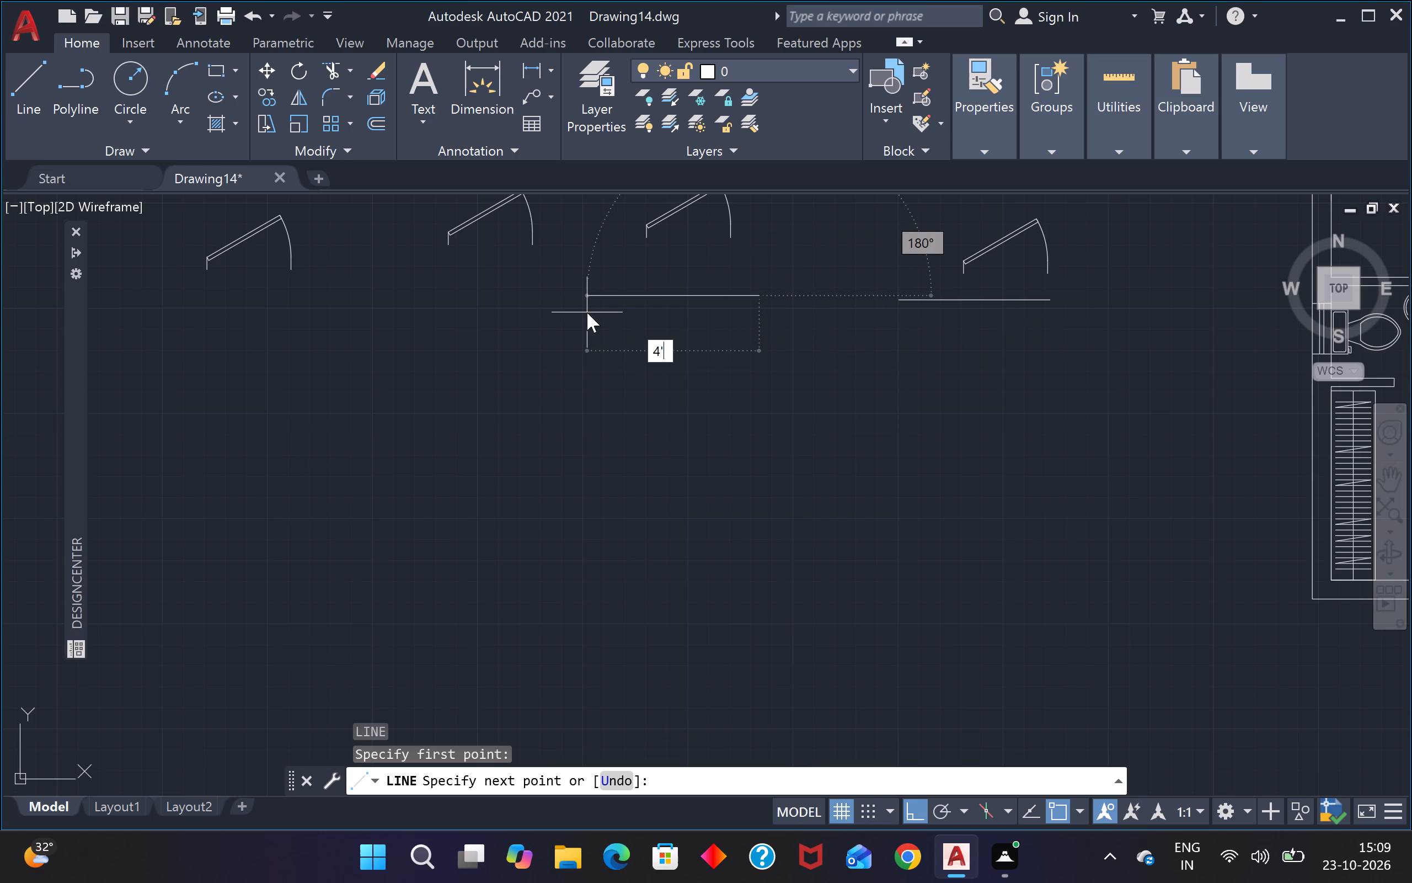
pyautogui.press('Return')
pyautogui.press('Escape')
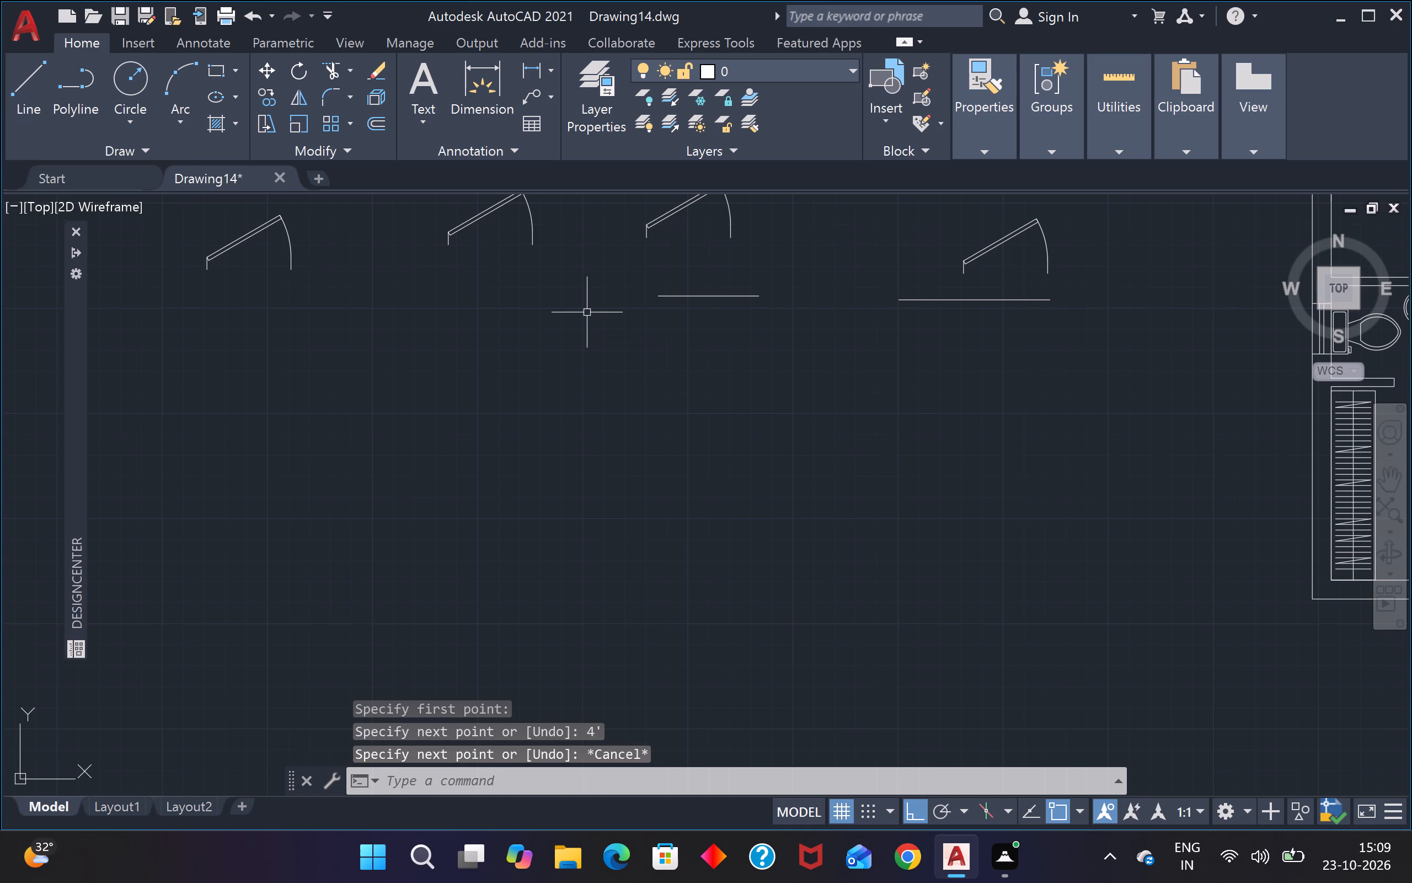
# Draw a 2'6" horizontal reference line below the third door block from the floor plan.
pyautogui.write('l')
pyautogui.press('space')
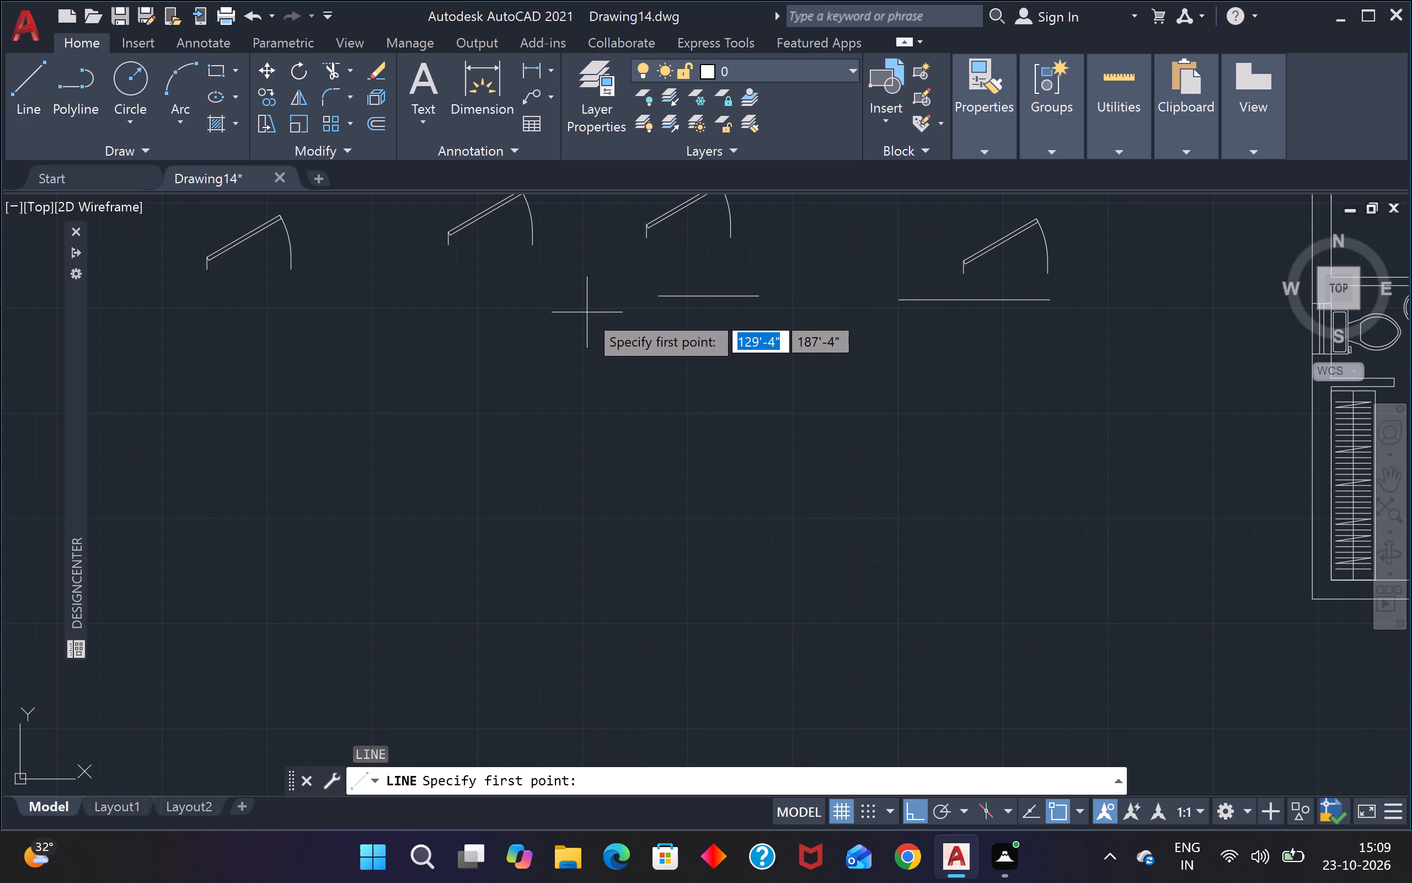
pyautogui.click(552, 286)
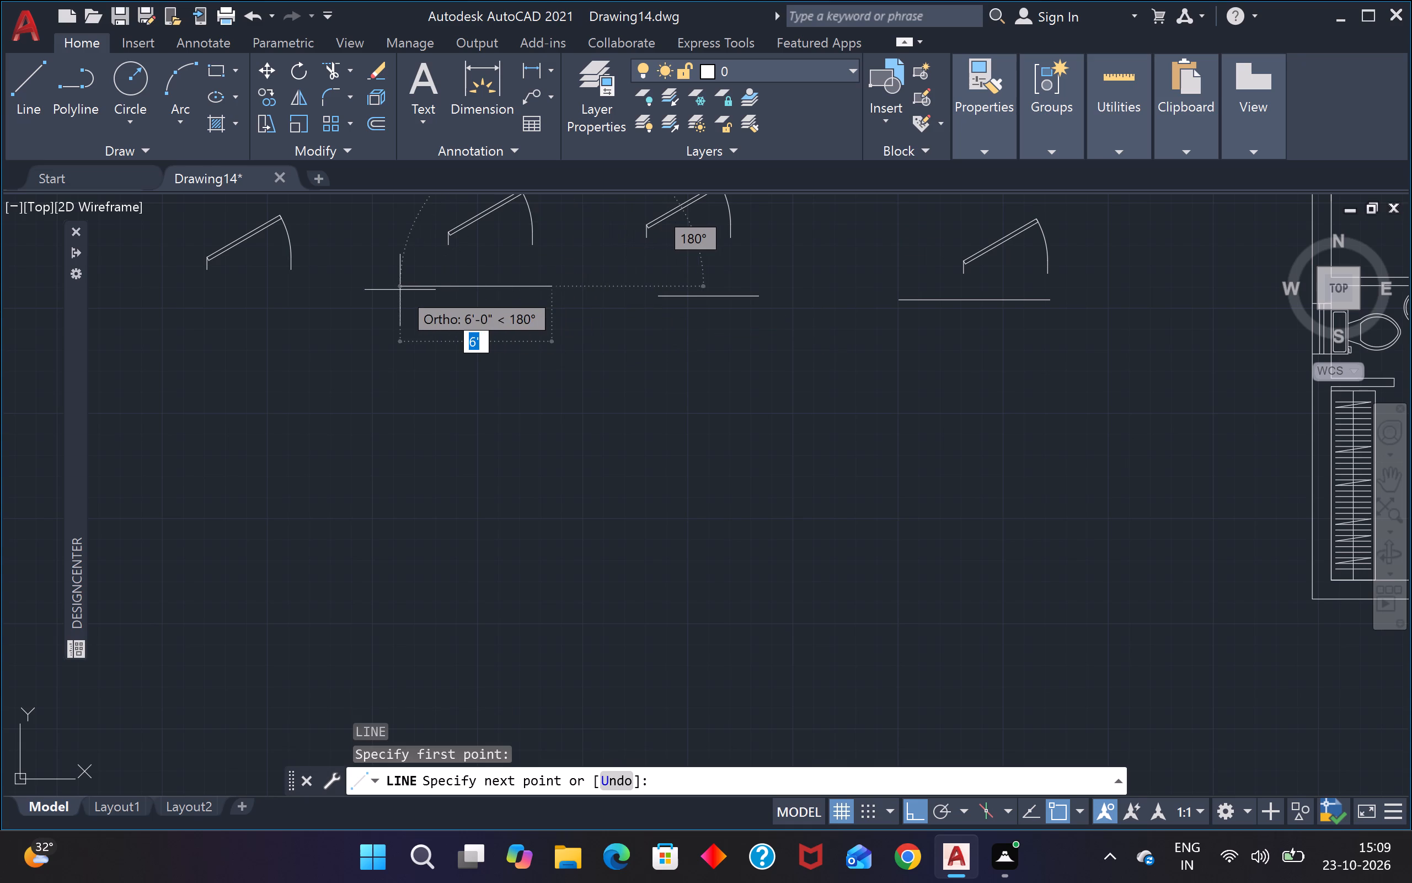
pyautogui.write("2'")
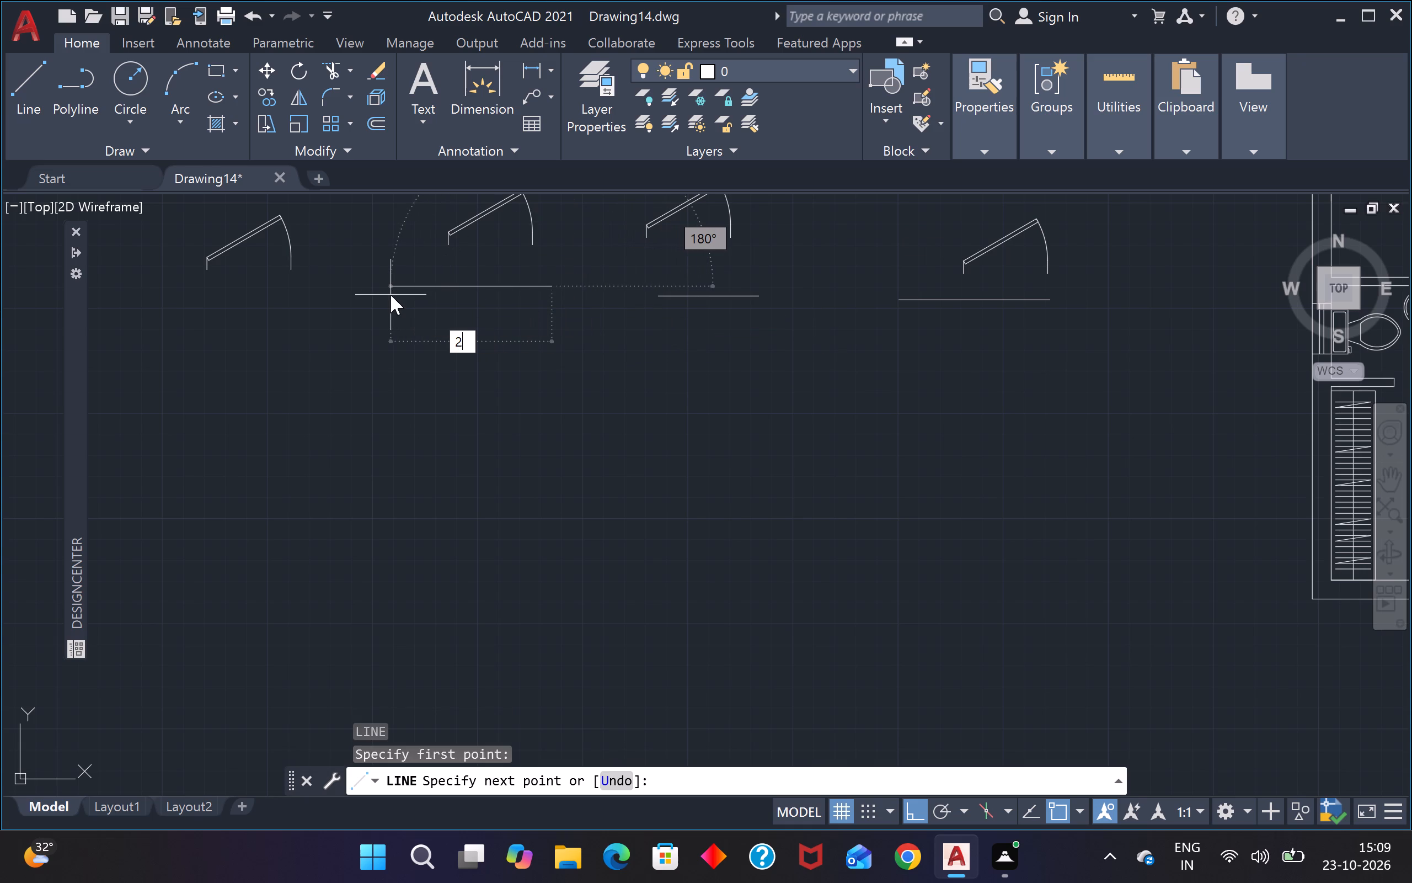
pyautogui.write('6"')
pyautogui.press('Return')
pyautogui.press('Escape')
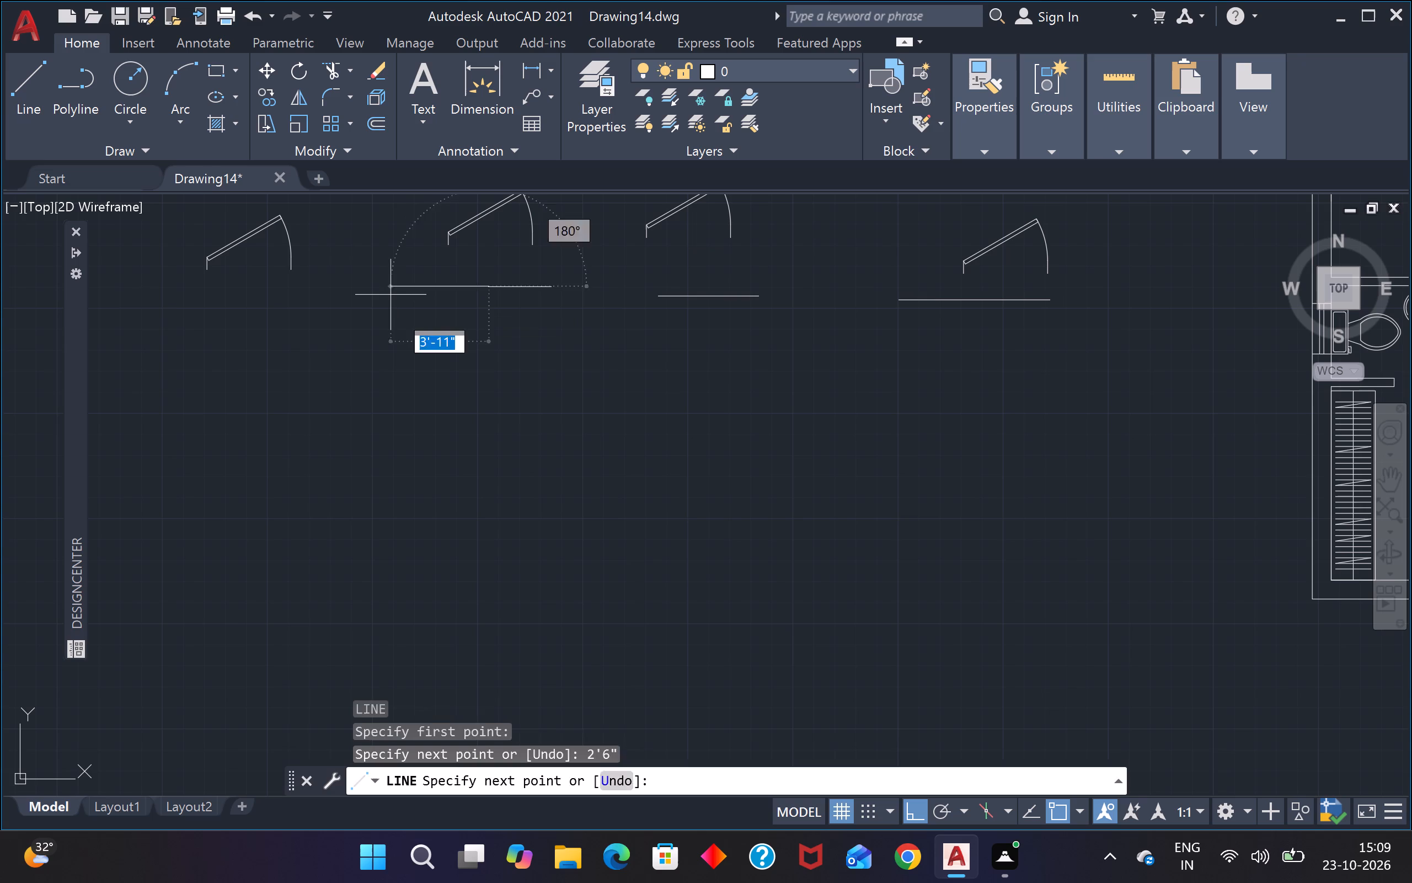
# Draw a 2' horizontal reference line below the door block farthest from the floor plan.
pyautogui.write('l')
pyautogui.press('space')
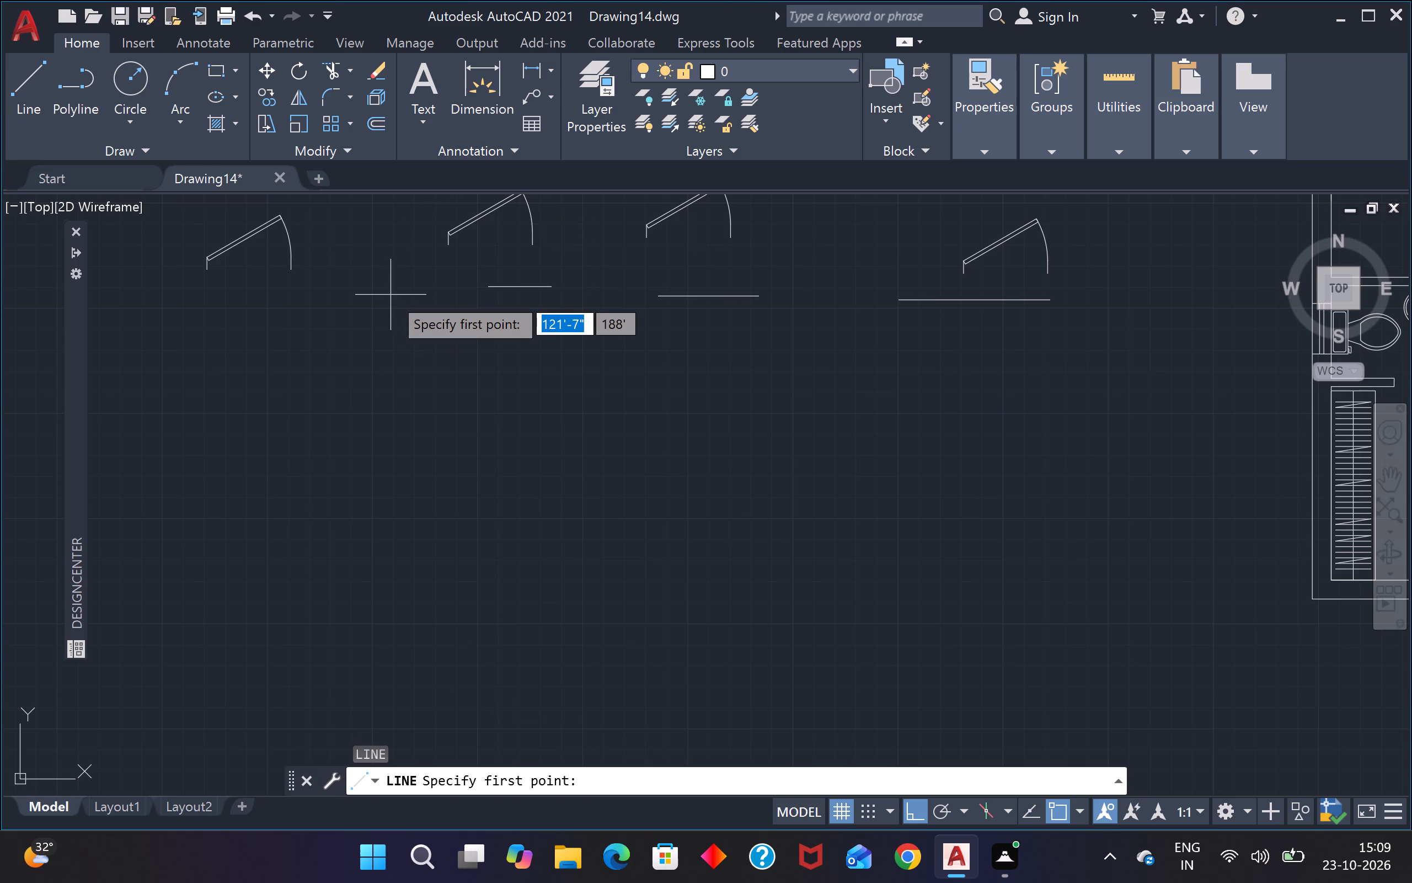
pyautogui.moveTo(294, 301); pyautogui.dragTo(286, 304)
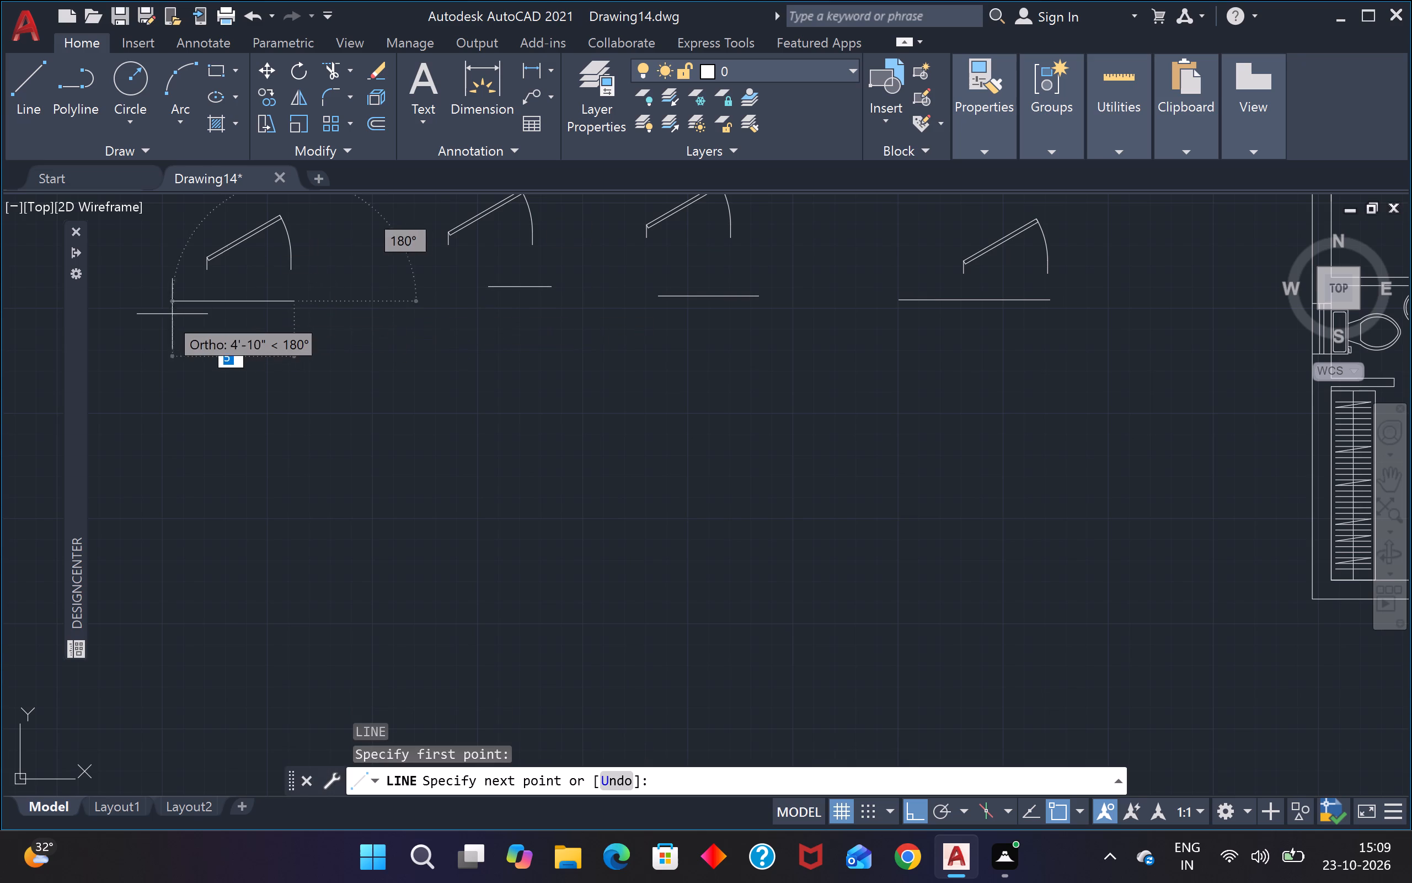
pyautogui.write("2'")
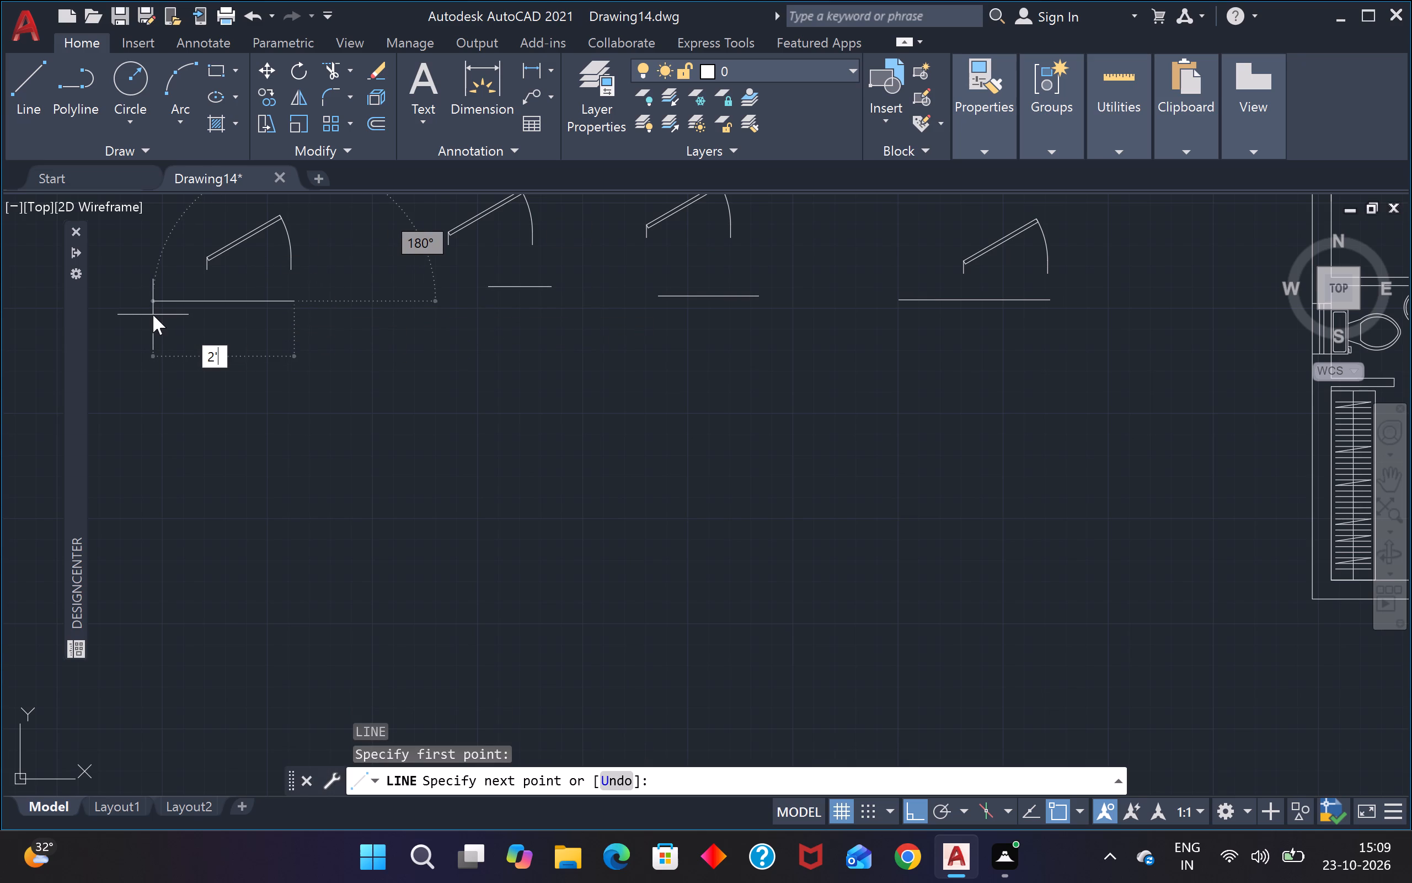
pyautogui.press('Return')
pyautogui.press('Escape')
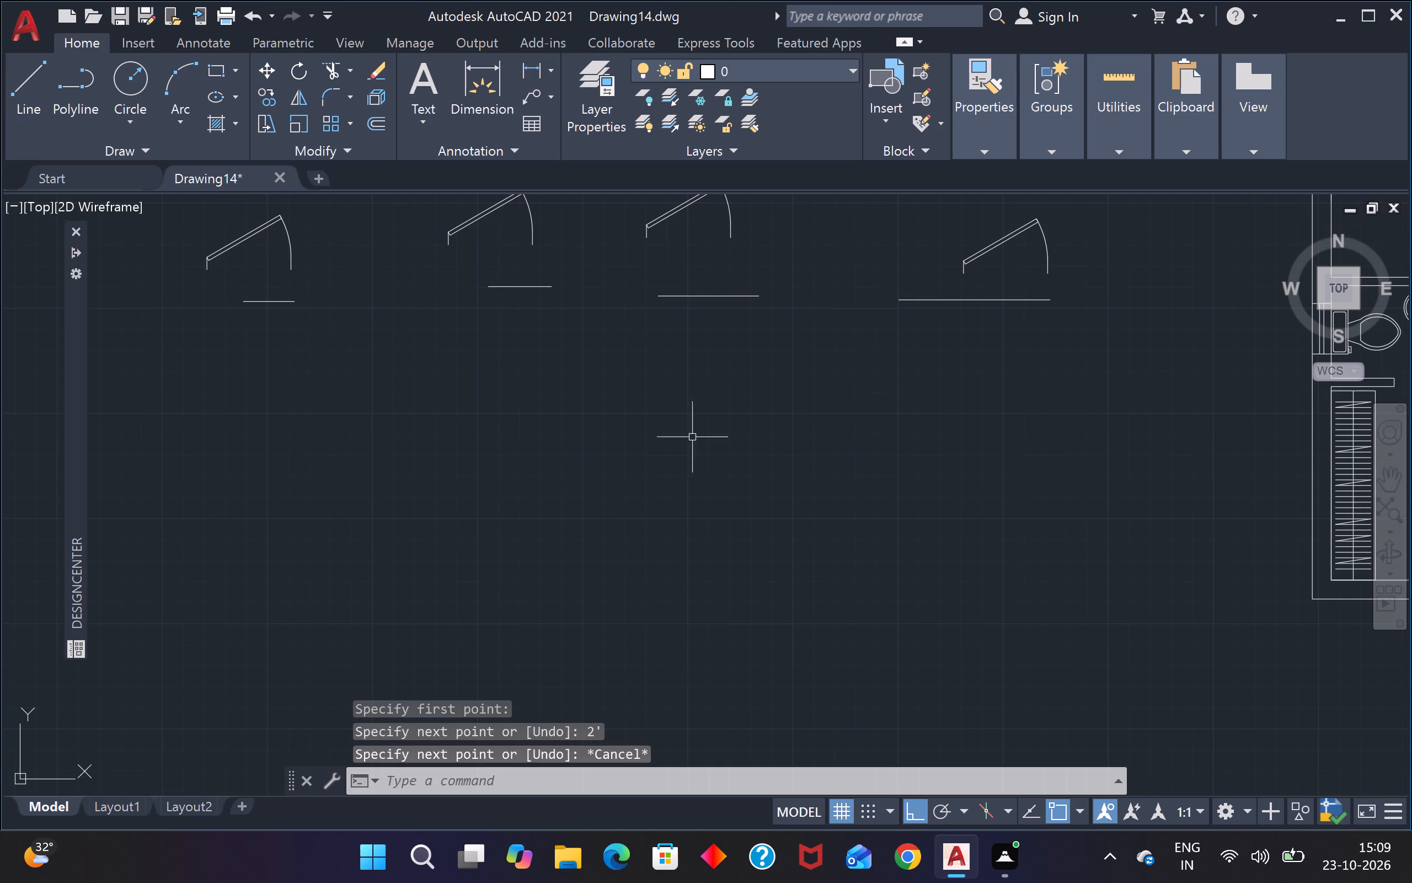
# Scale the door block nearest the plan by reference, matching its opening width to the 6' line below it.
pyautogui.scroll(-2, 792, 402)
pyautogui.scroll(3, 864, 330)
pyautogui.click(916, 315)
pyautogui.click(854, 397)
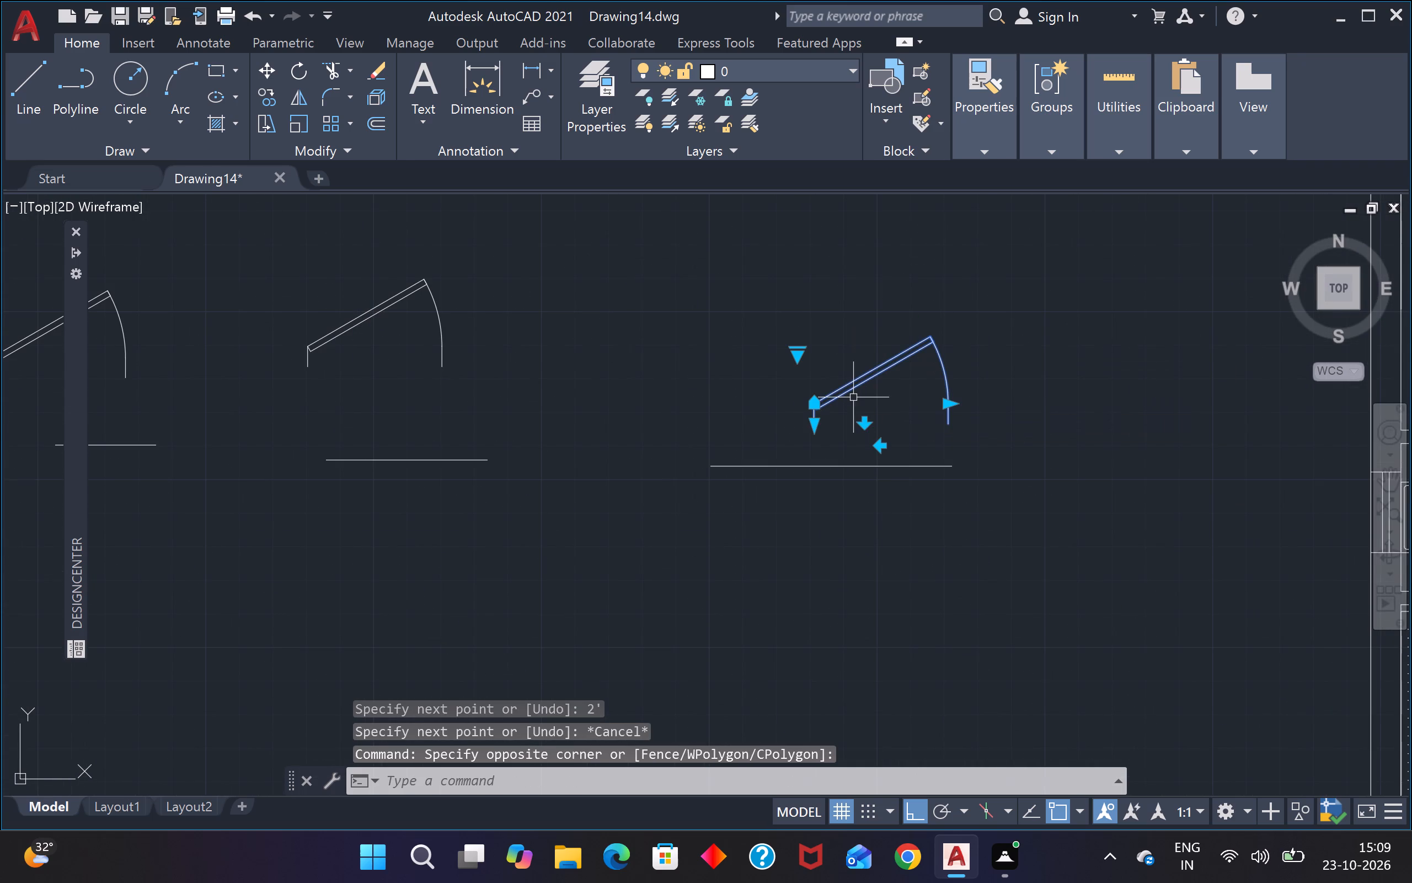
pyautogui.write('sc')
pyautogui.press('space')
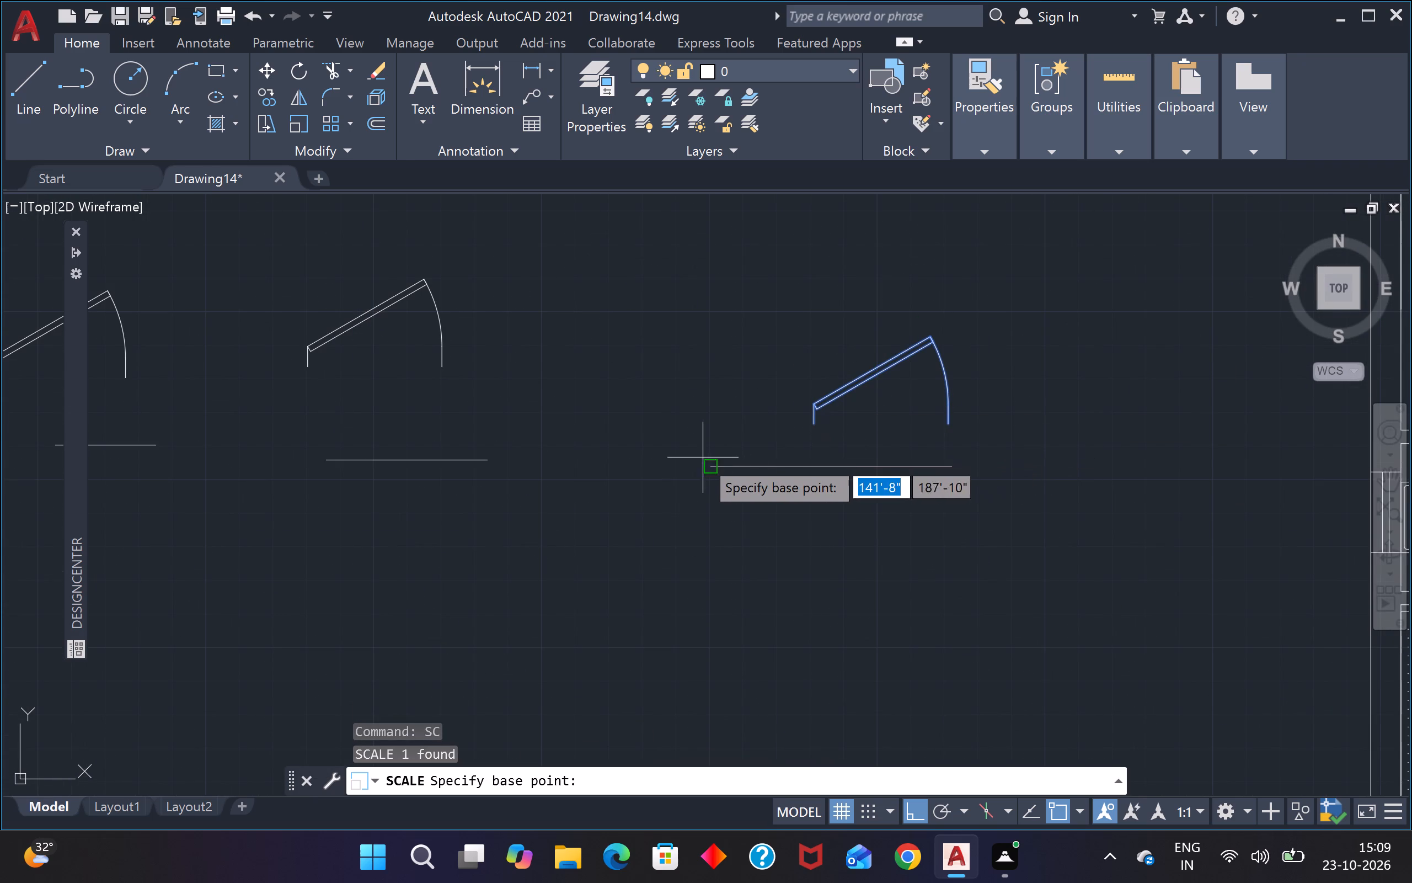
pyautogui.click(715, 471)
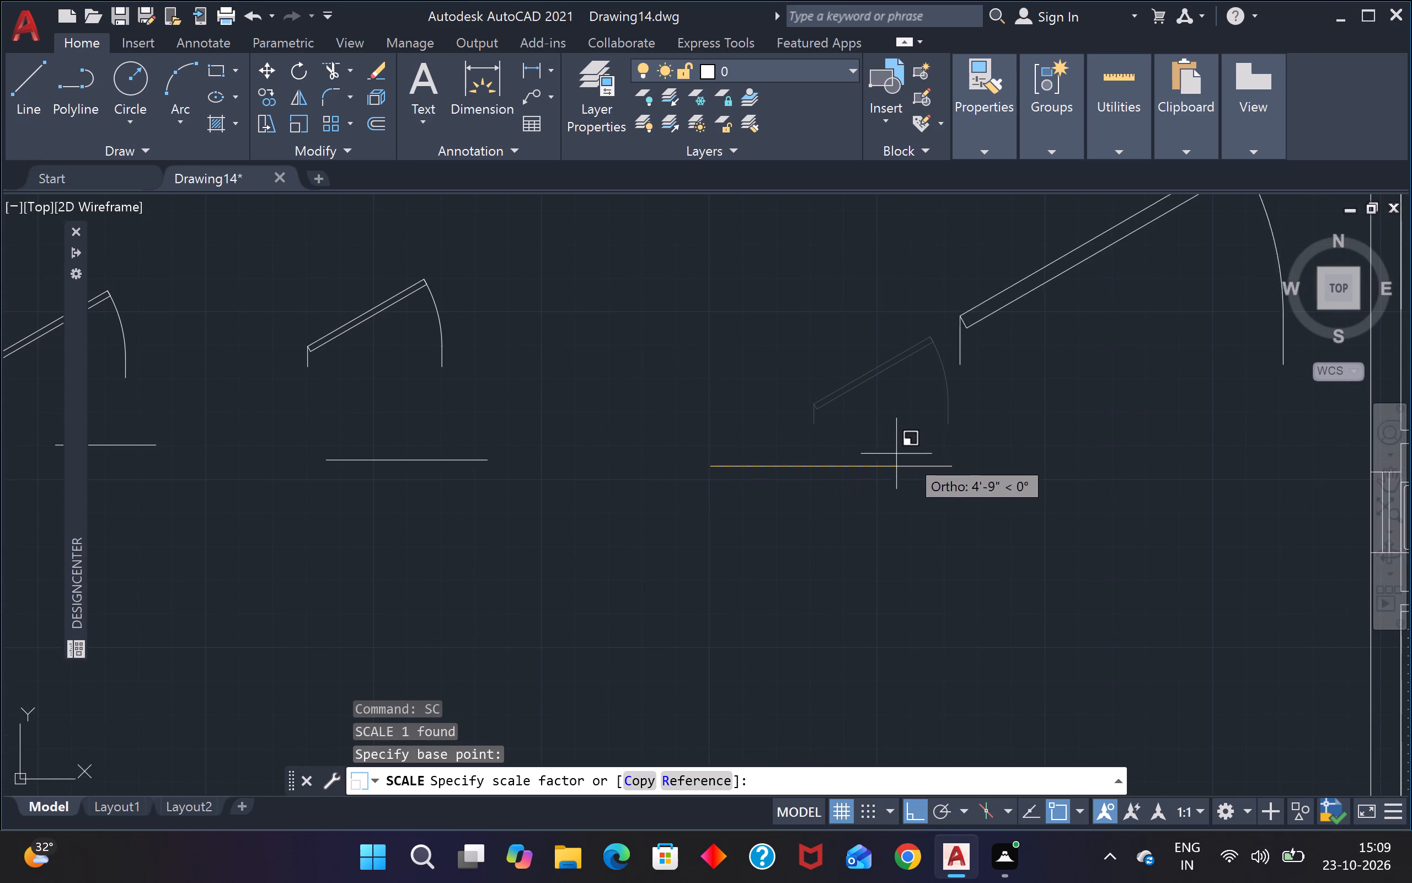
pyautogui.press('r')
pyautogui.press('space')
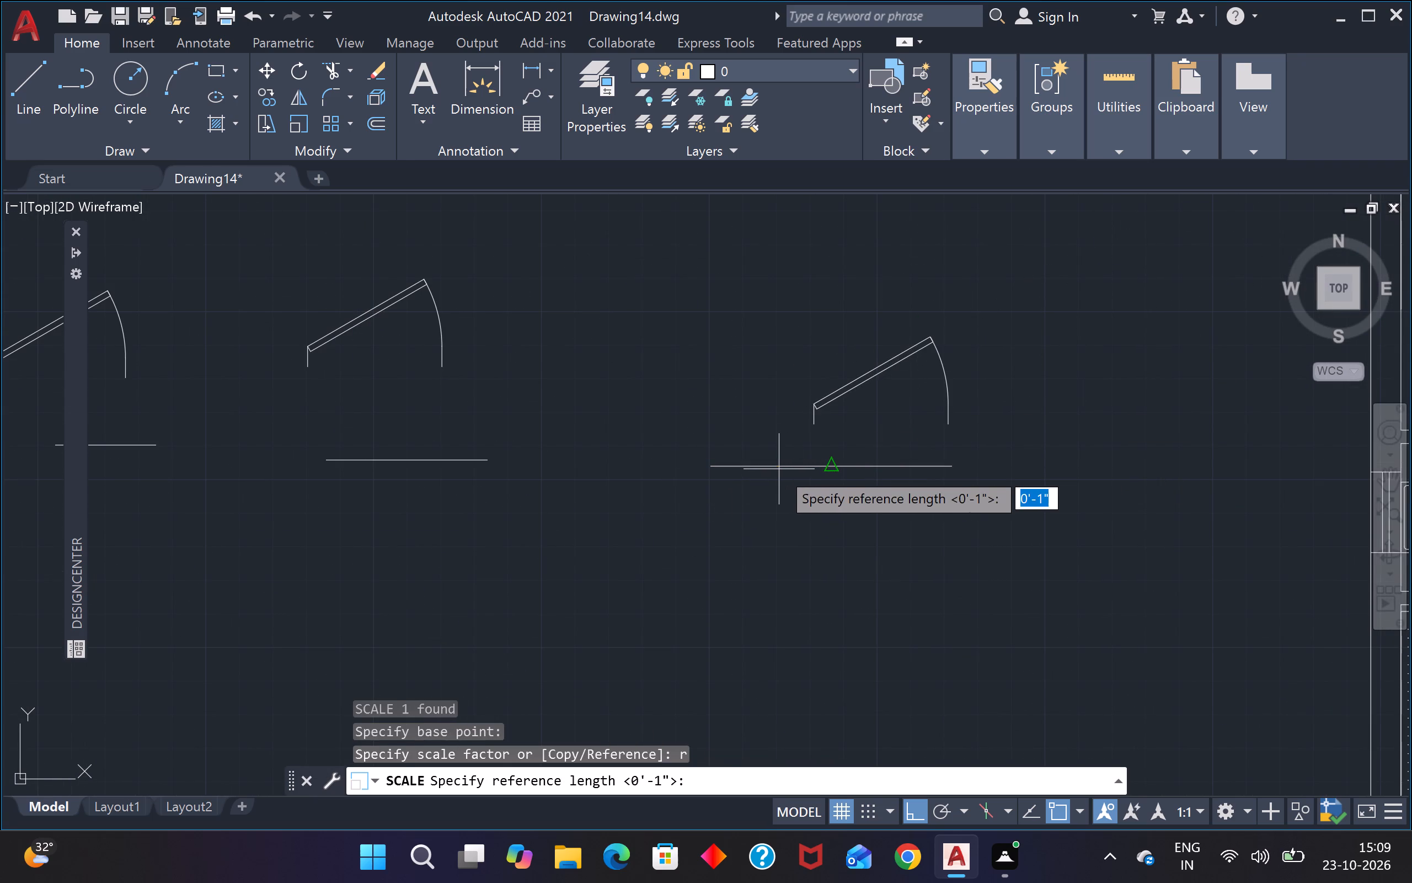
pyautogui.click(814, 425)
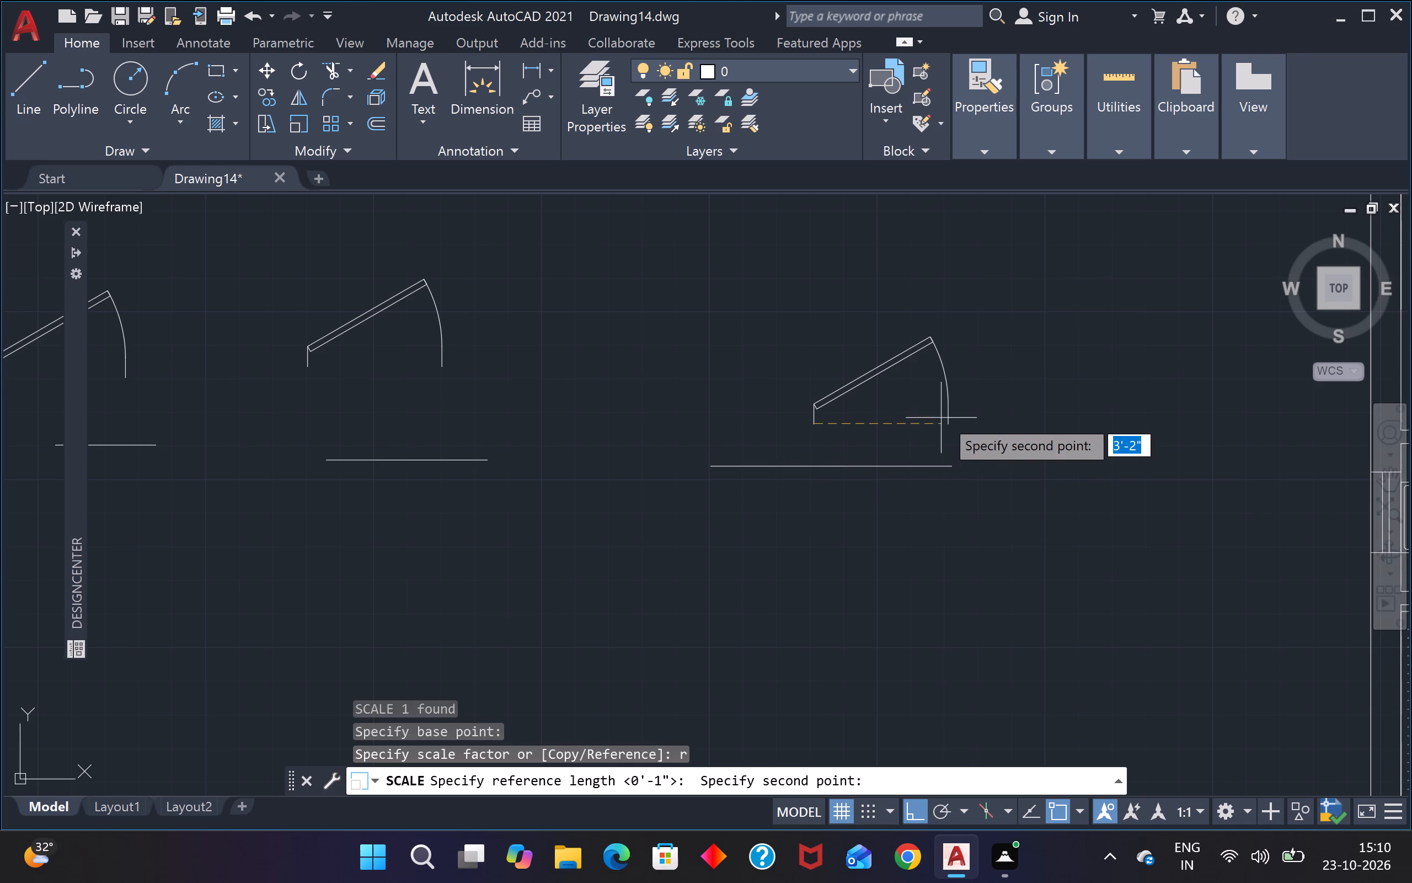
pyautogui.click(946, 421)
pyautogui.click(954, 466)
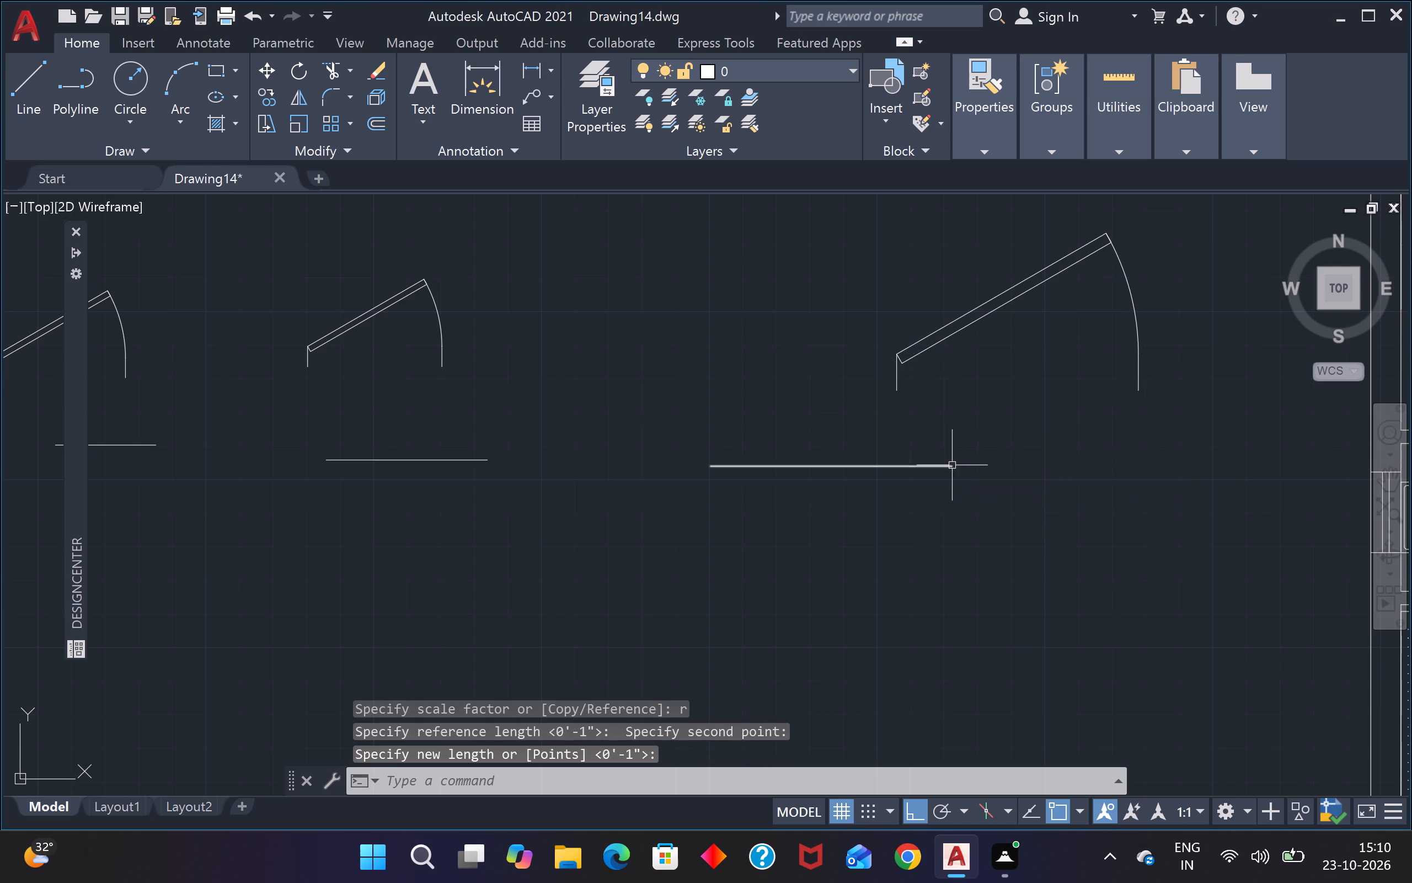
# Delete the 6' reference line below the scaled door.
pyautogui.scroll(-2, 946, 464)
pyautogui.scroll(1, 865, 464)
pyautogui.moveTo(890, 434); pyautogui.dragTo(881, 446)
pyautogui.click(829, 511)
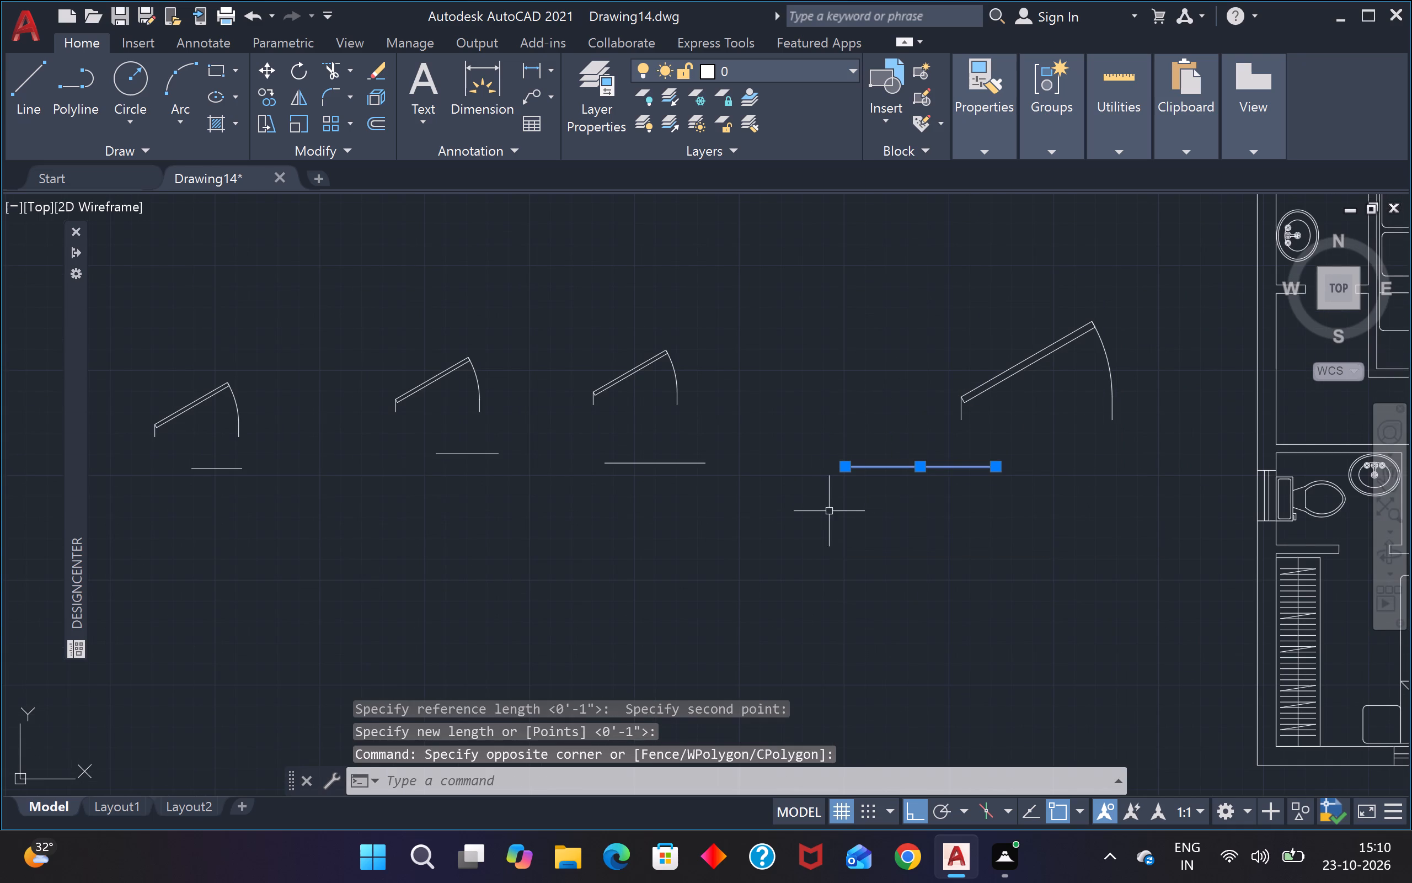
pyautogui.press('Delete')
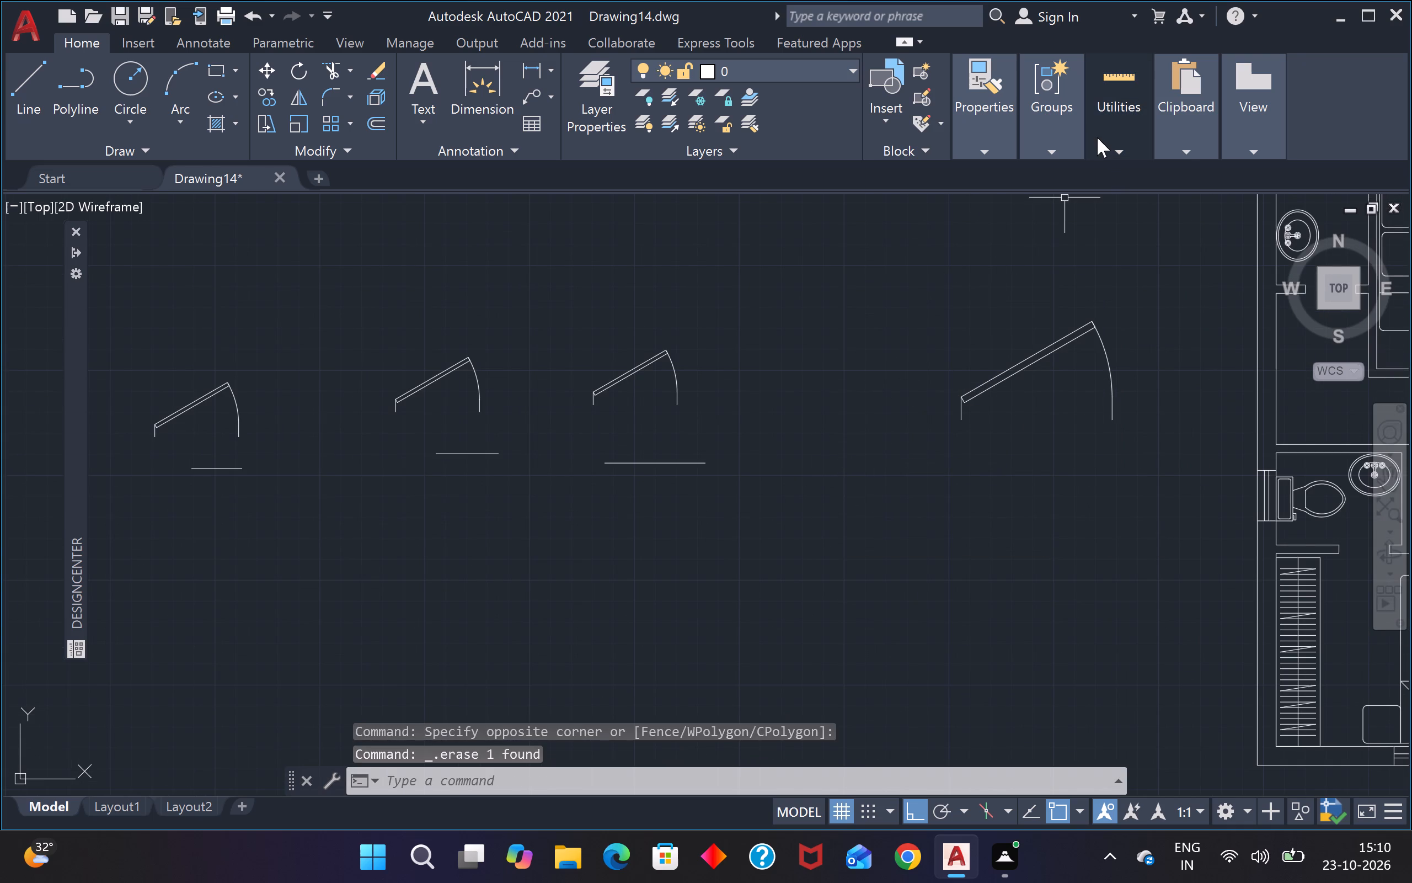
# Measure the scaled door's opening width with Quick Measure.
pyautogui.click(1103, 143)
pyautogui.click(1113, 194)
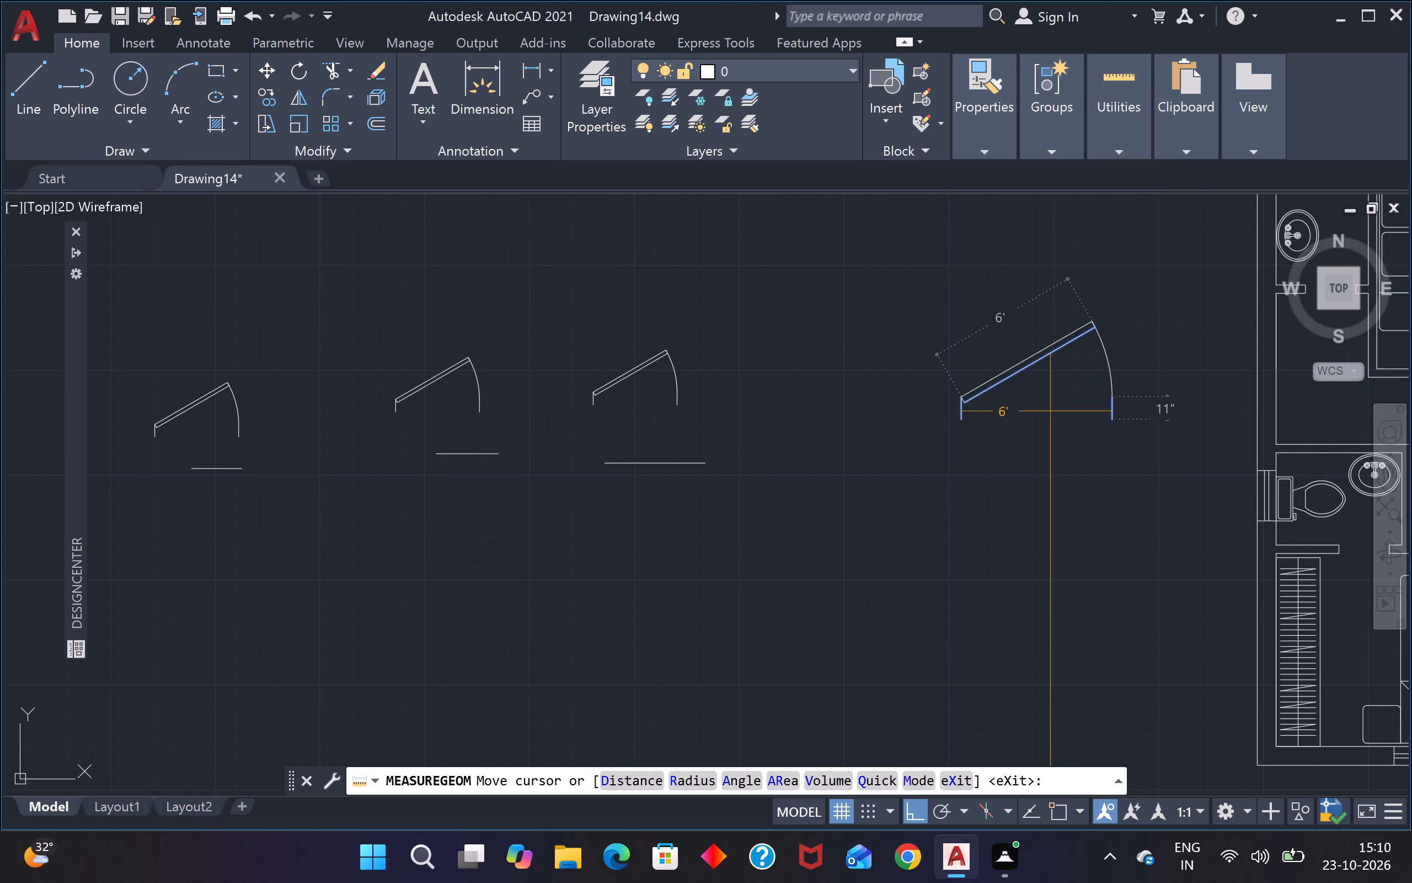
pyautogui.press('`')
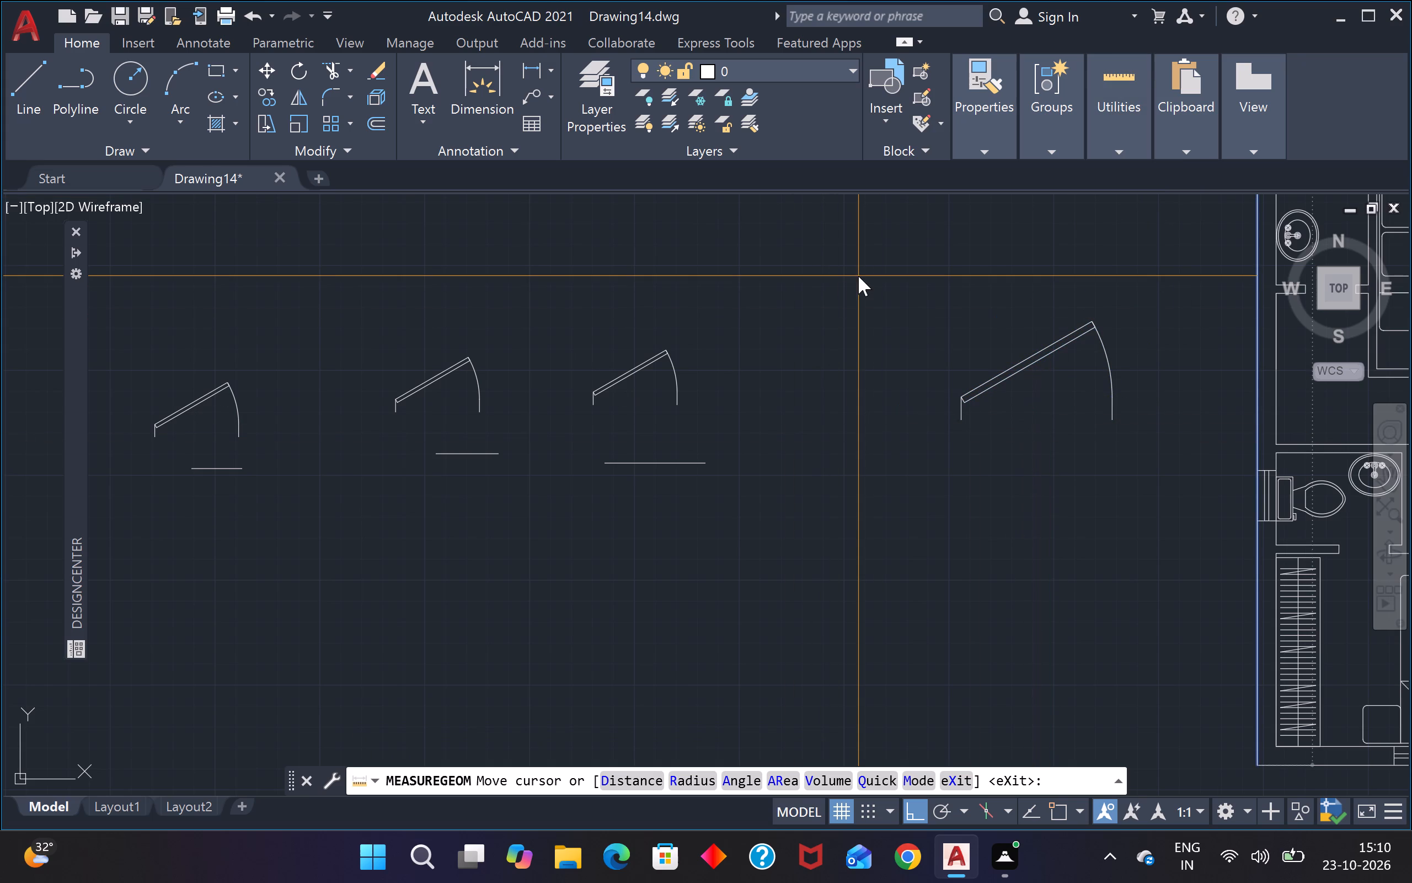
# Scale the second-nearest door block to the plan by reference, matching its opening width to the 4' line below it.
pyautogui.press('Escape')
pyautogui.press('Escape')
pyautogui.scroll(2, 608, 403)
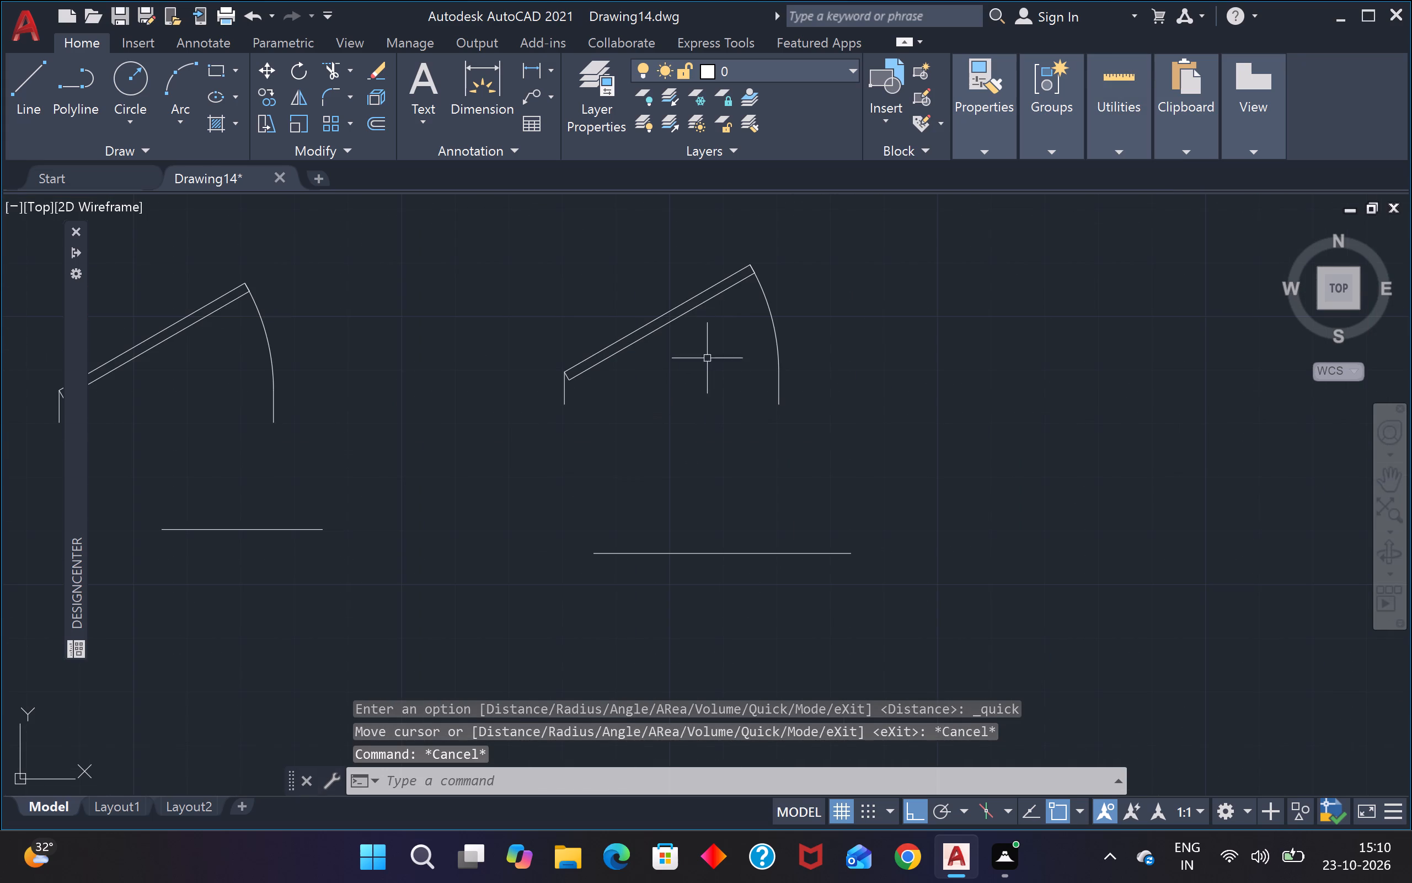
pyautogui.moveTo(680, 280); pyautogui.dragTo(674, 294)
pyautogui.click(630, 375)
pyautogui.write('sc')
pyautogui.press('space')
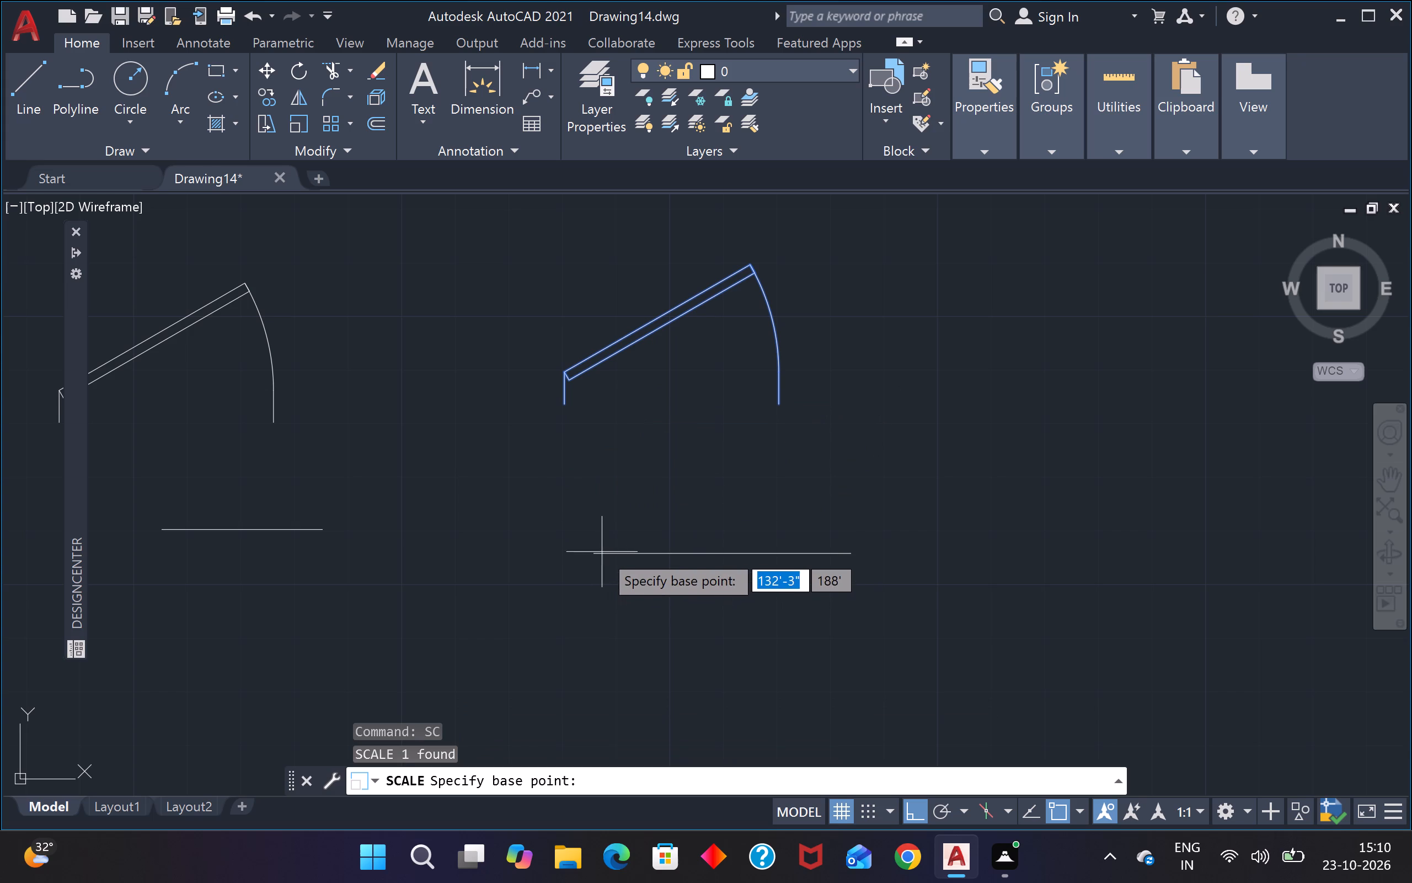
pyautogui.click(598, 550)
pyautogui.write('r')
pyautogui.press('space')
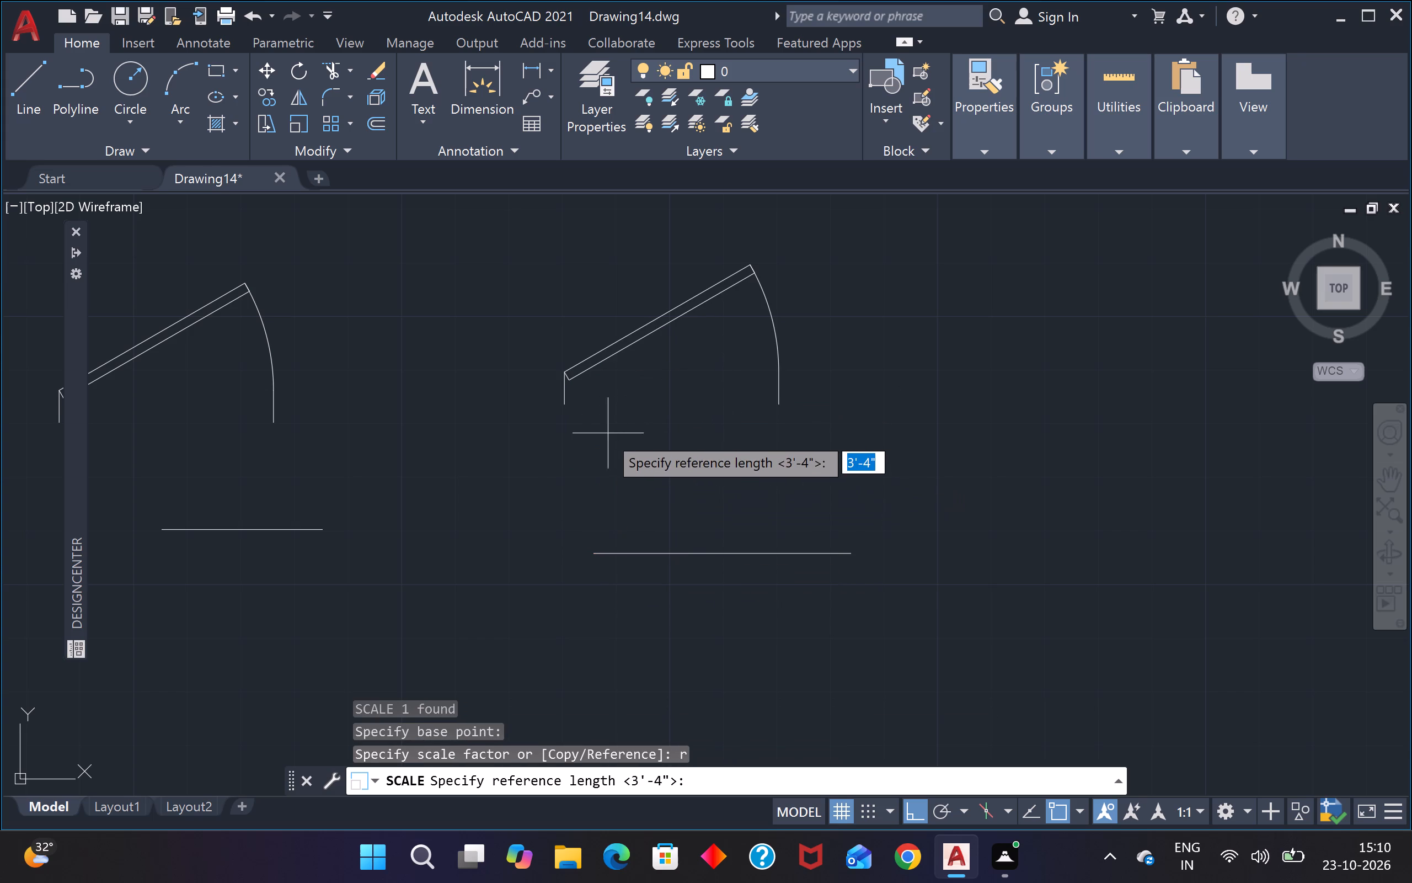
pyautogui.click(564, 399)
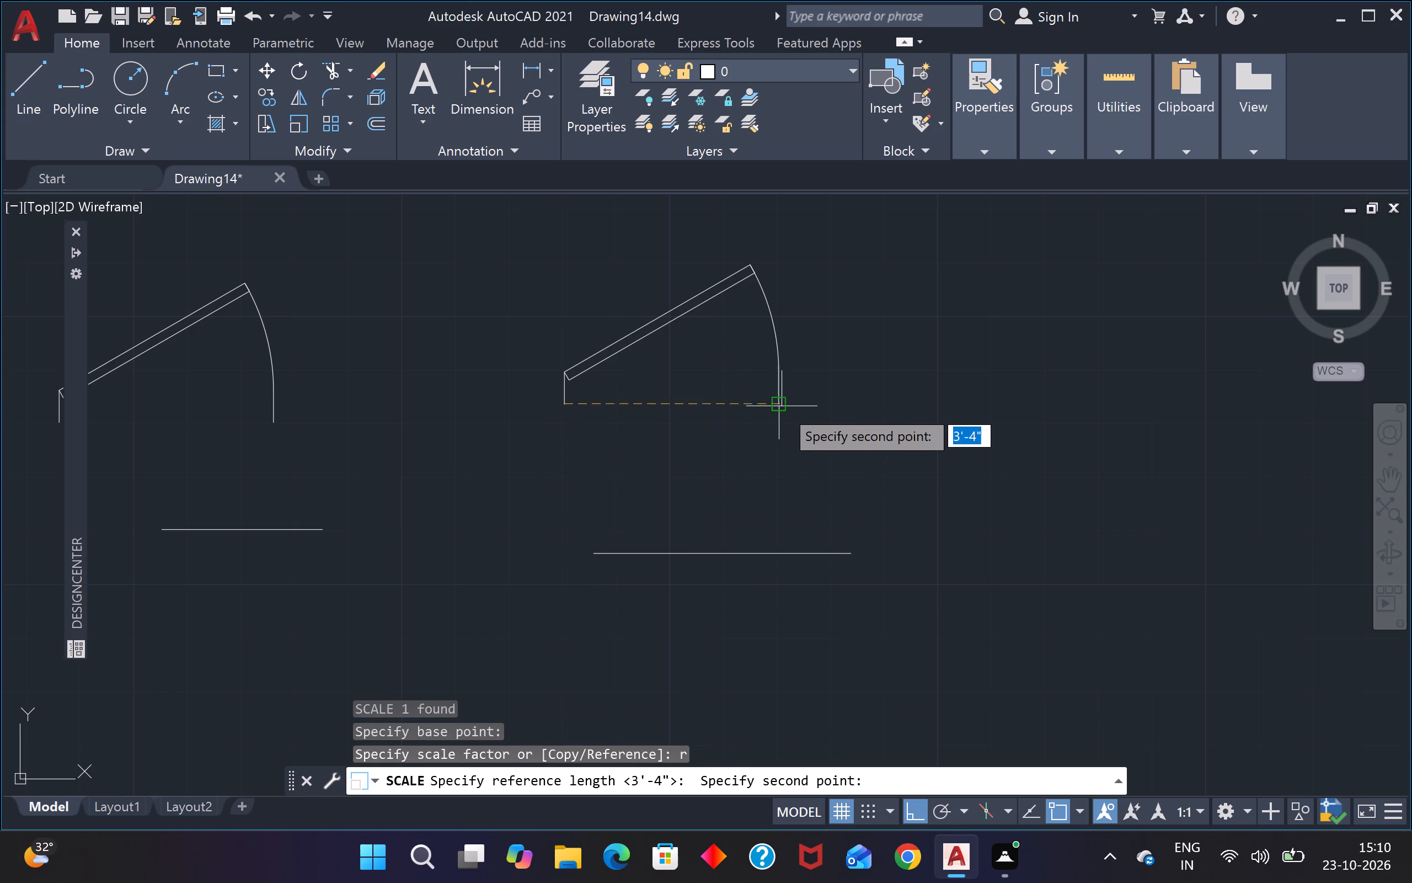
pyautogui.click(781, 403)
pyautogui.click(852, 552)
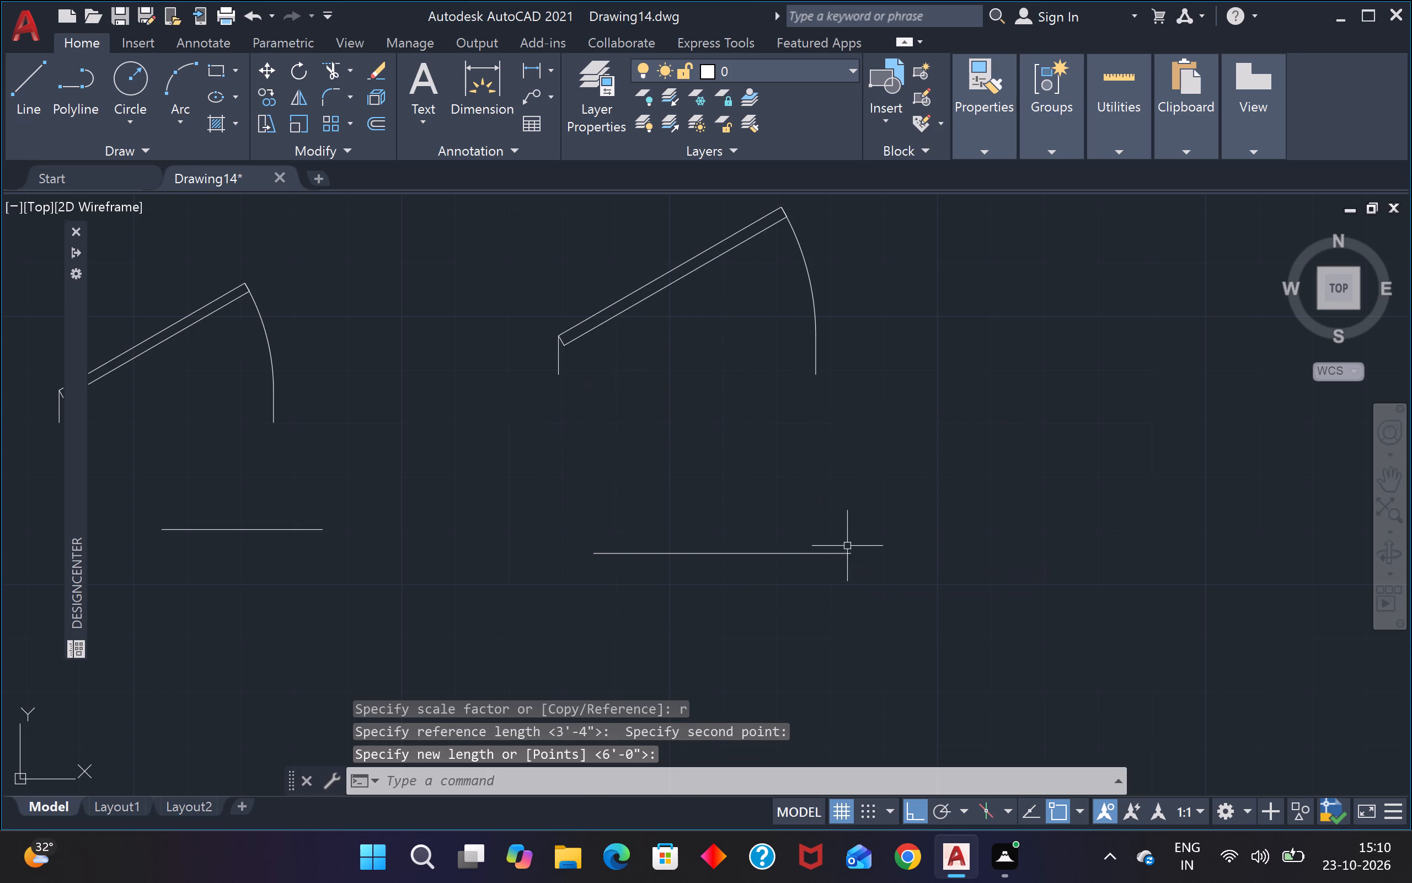
# Delete the 4' reference line below the newly scaled door block.
pyautogui.scroll(-3, 843, 544)
pyautogui.click(828, 519)
pyautogui.click(800, 572)
pyautogui.press('Delete')
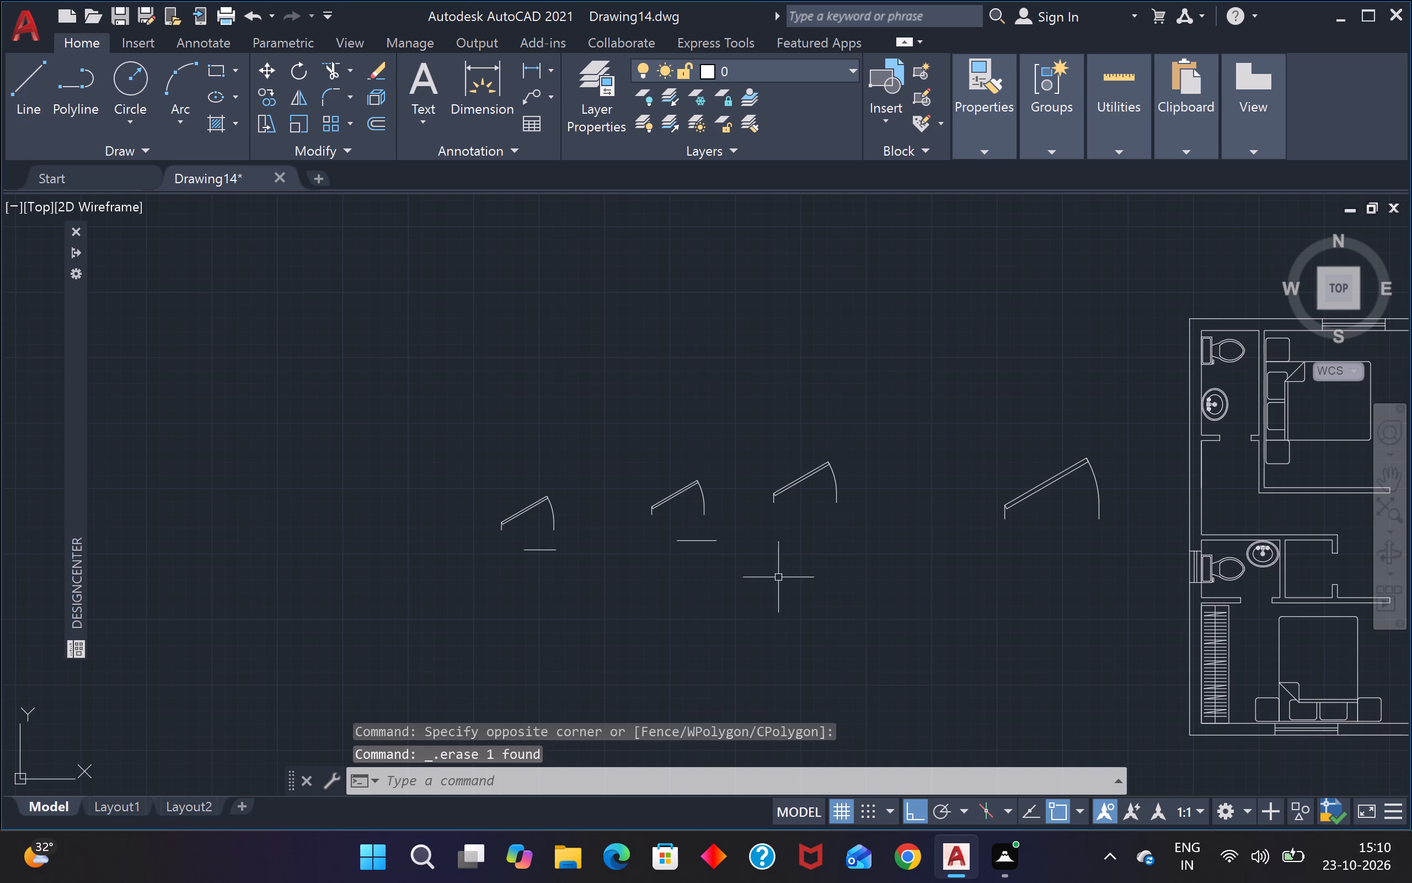
# Scale the second-farthest door block from the plan by reference, matching its opening width to the 2'-6" line below it.
pyautogui.scroll(2, 701, 494)
pyautogui.click(705, 472)
pyautogui.click(660, 502)
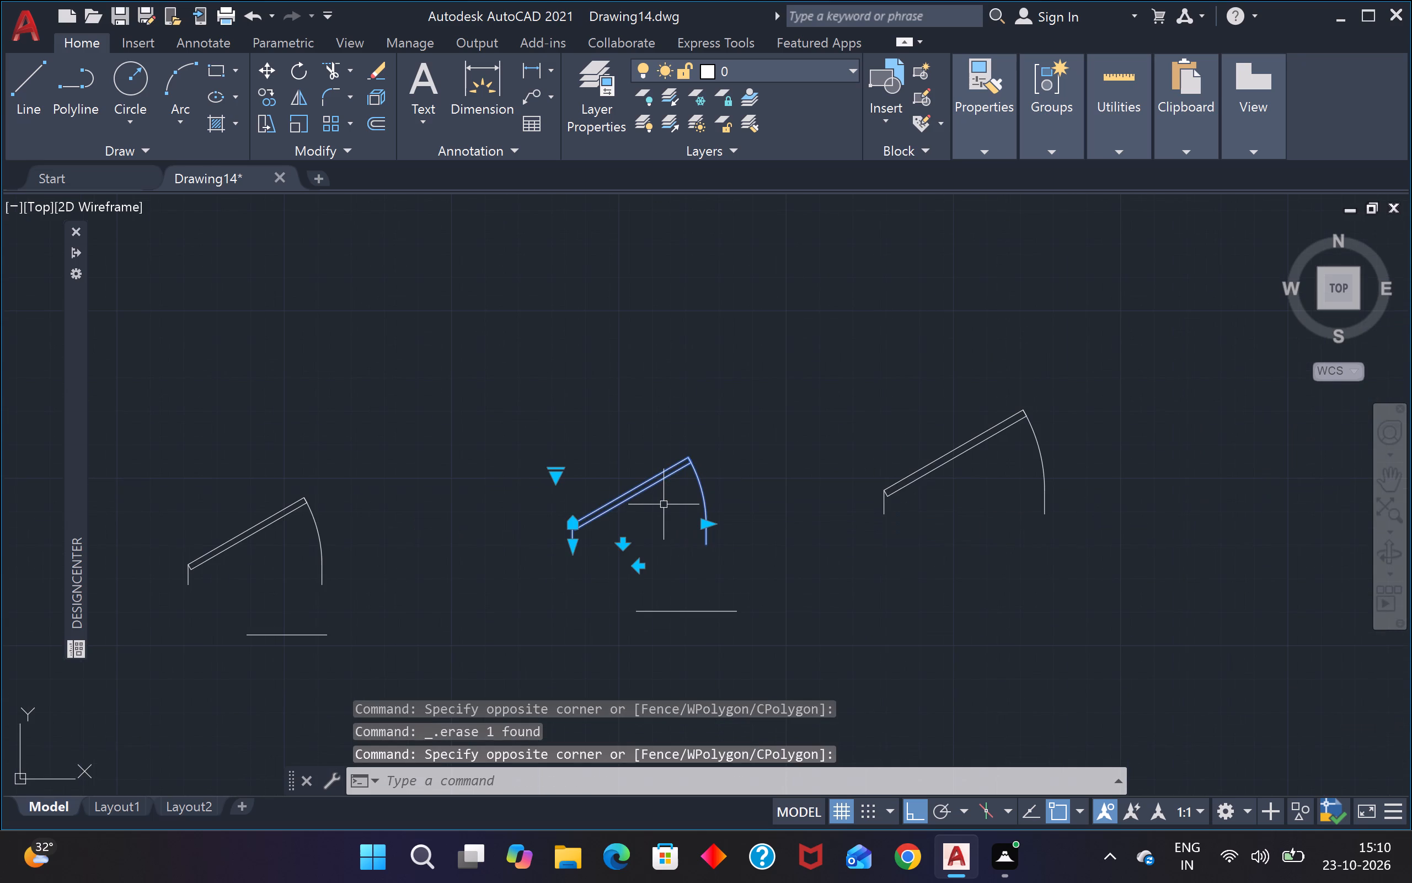
pyautogui.press('s')
pyautogui.press('c')
pyautogui.press('space')
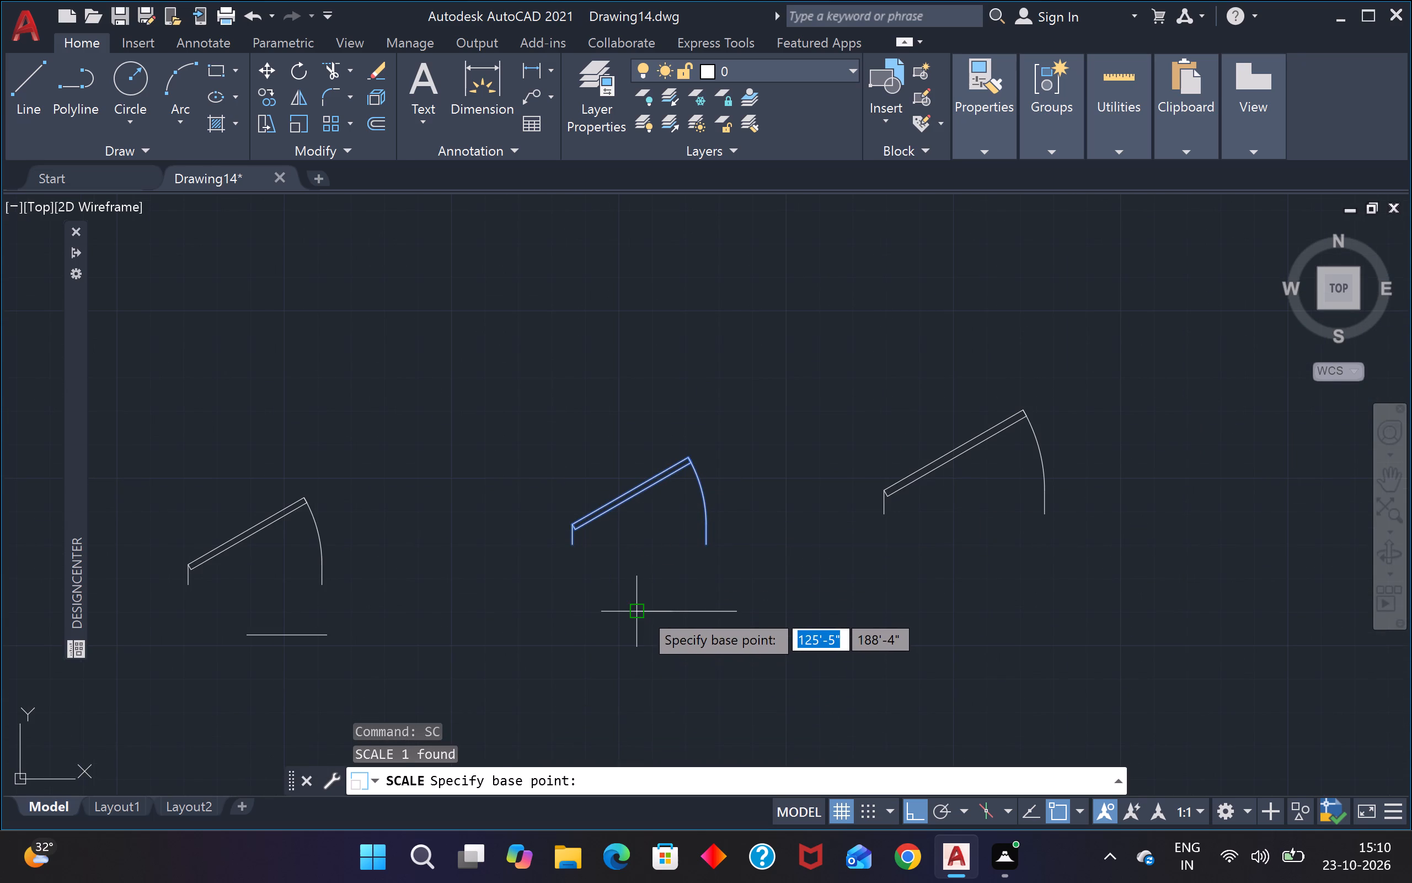
pyautogui.moveTo(641, 610); pyautogui.dragTo(651, 607)
pyautogui.press('r')
pyautogui.press('space')
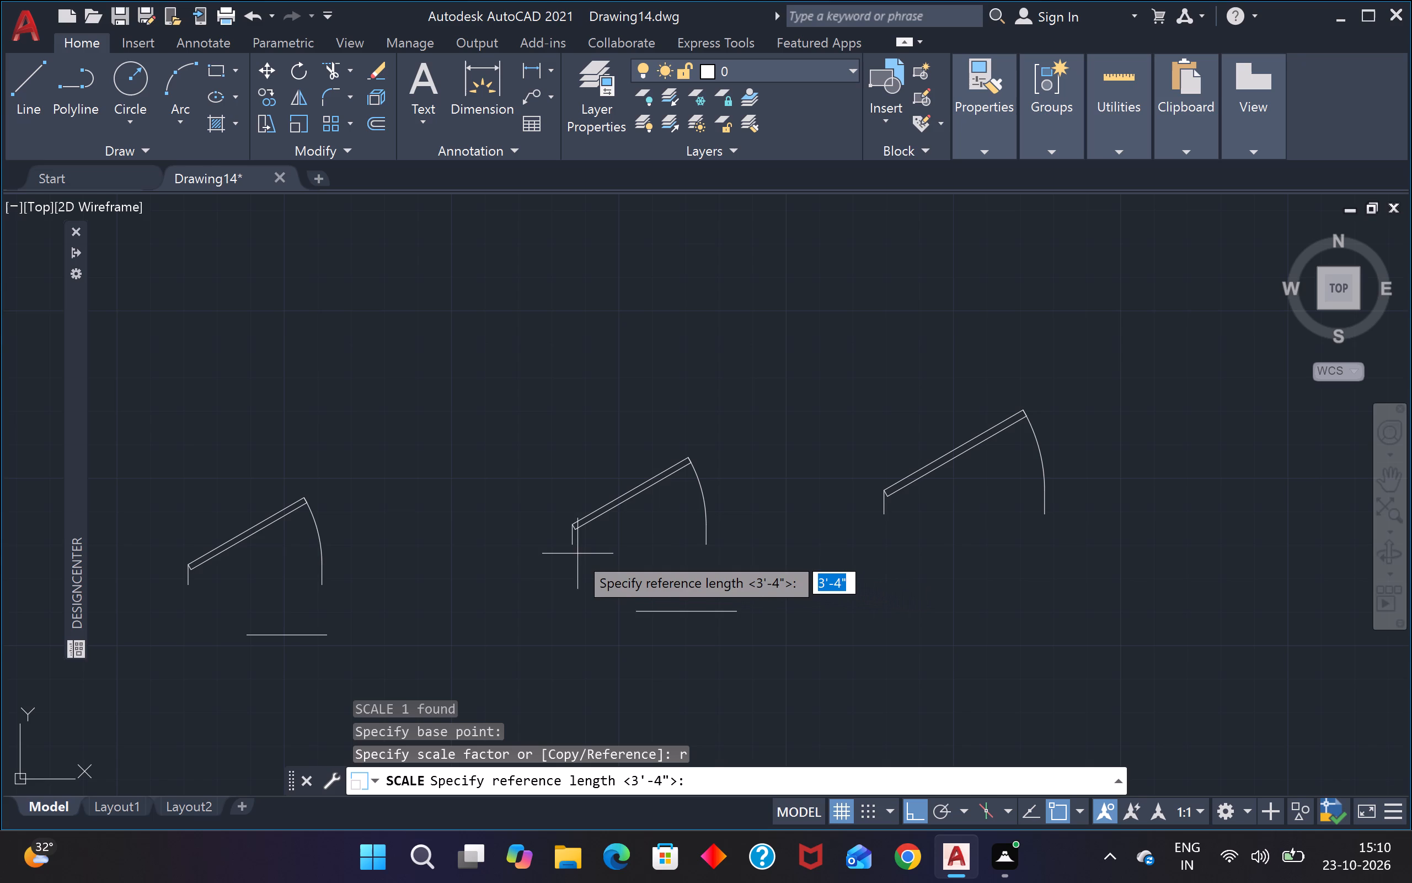
pyautogui.click(571, 551)
pyautogui.click(704, 543)
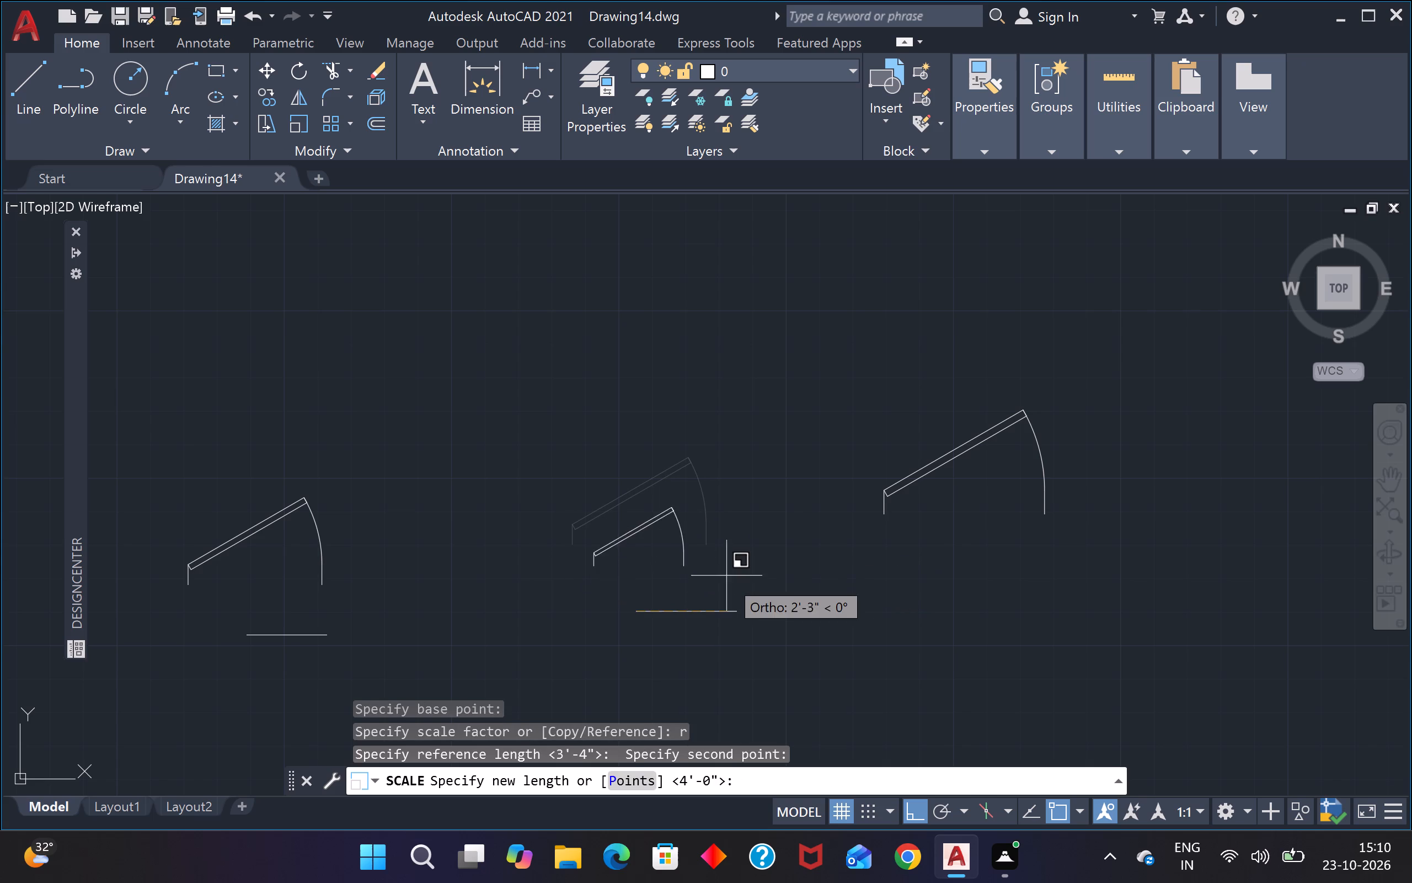
pyautogui.click(736, 610)
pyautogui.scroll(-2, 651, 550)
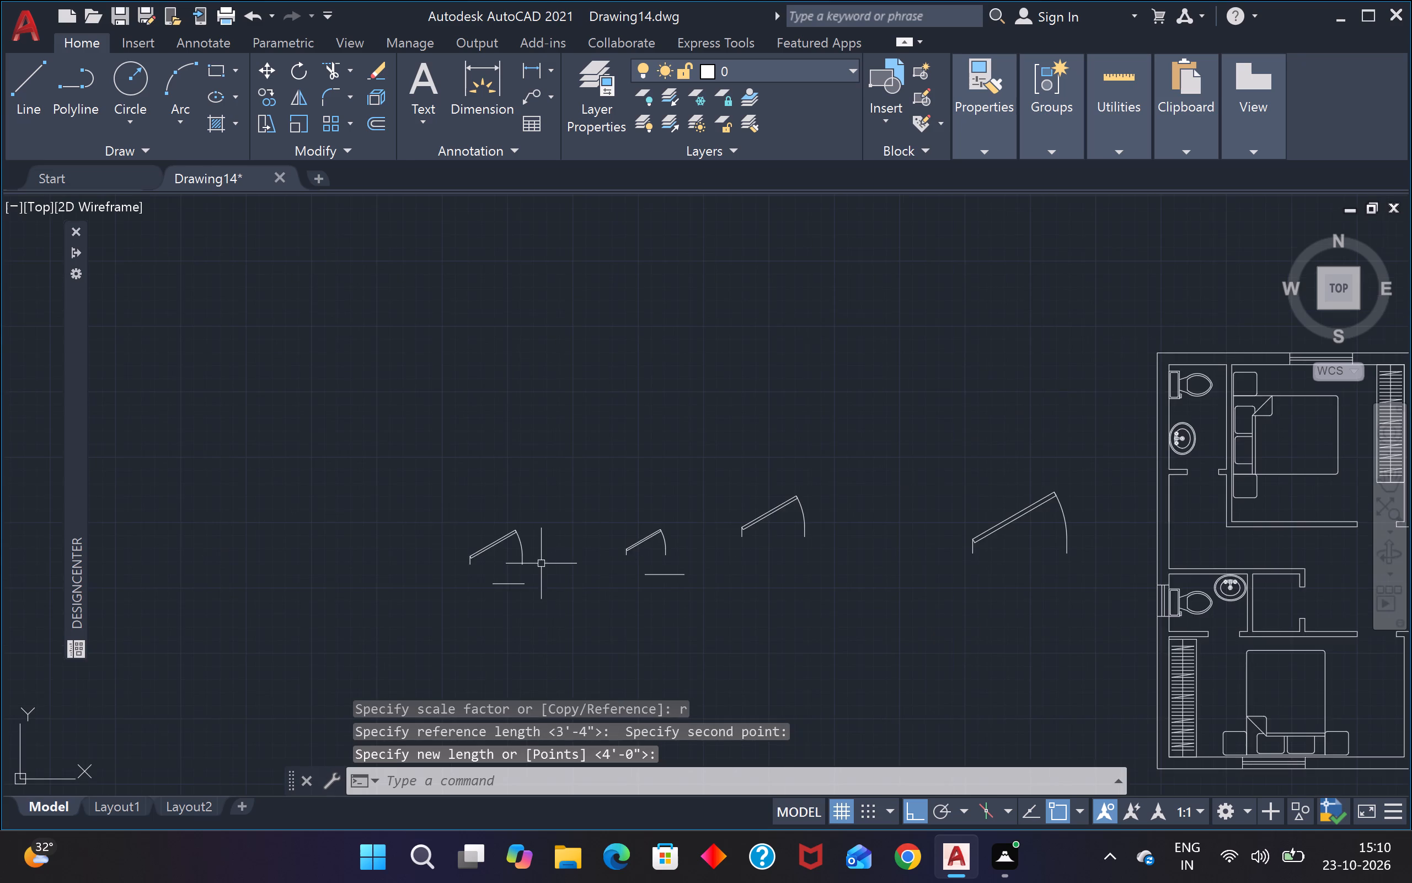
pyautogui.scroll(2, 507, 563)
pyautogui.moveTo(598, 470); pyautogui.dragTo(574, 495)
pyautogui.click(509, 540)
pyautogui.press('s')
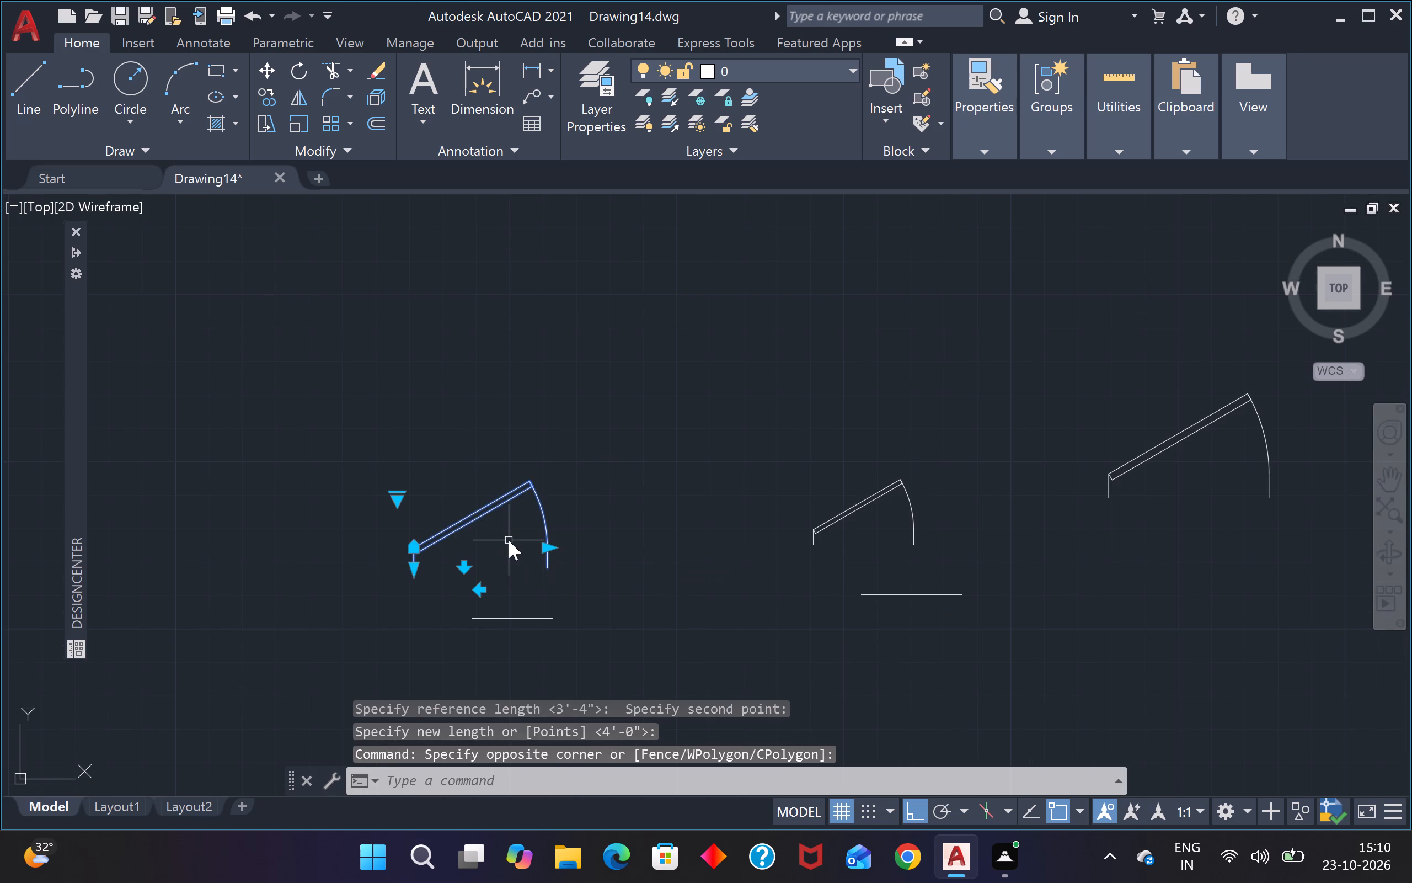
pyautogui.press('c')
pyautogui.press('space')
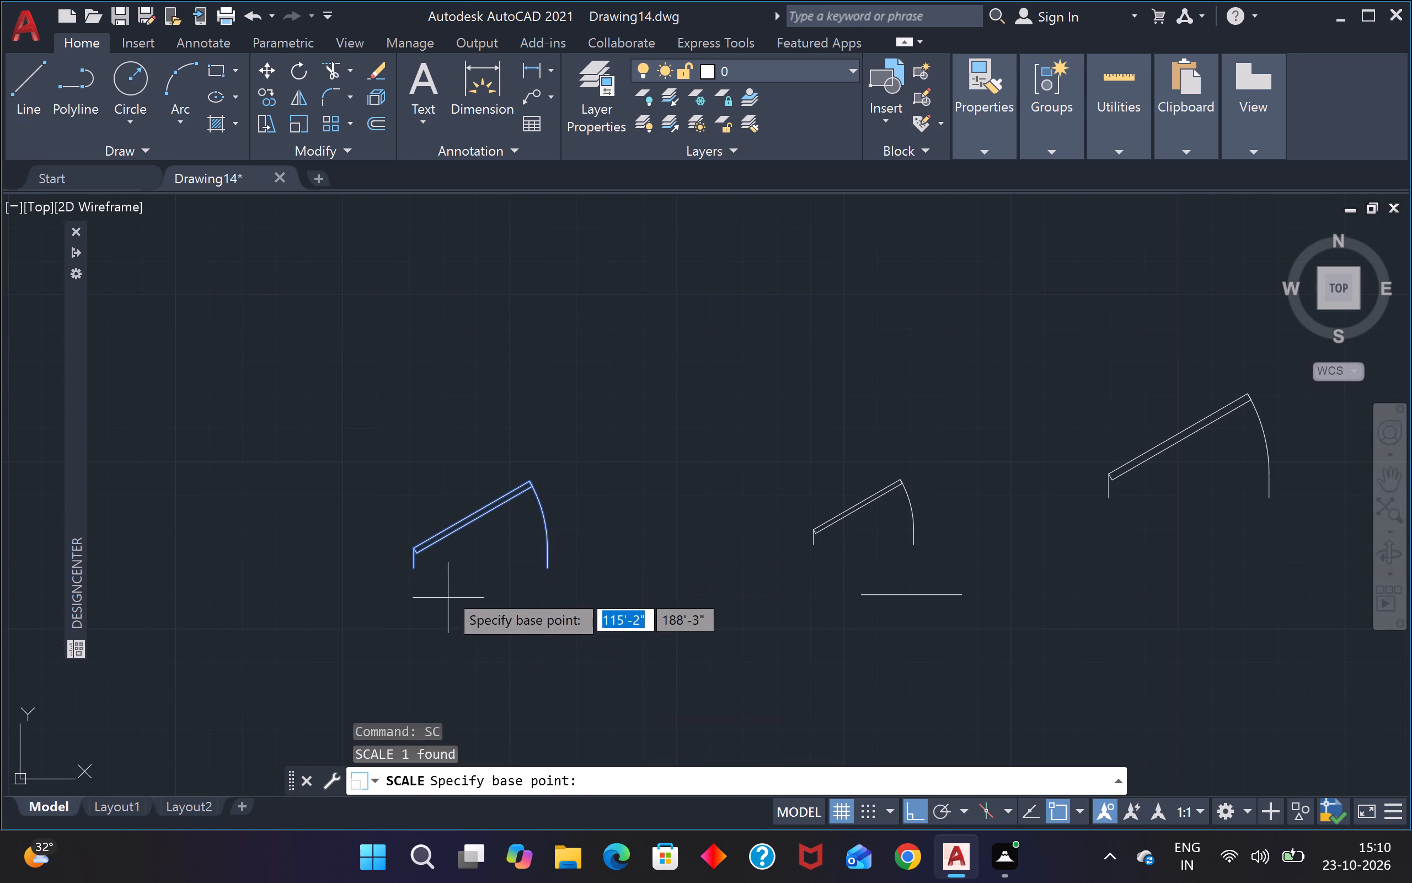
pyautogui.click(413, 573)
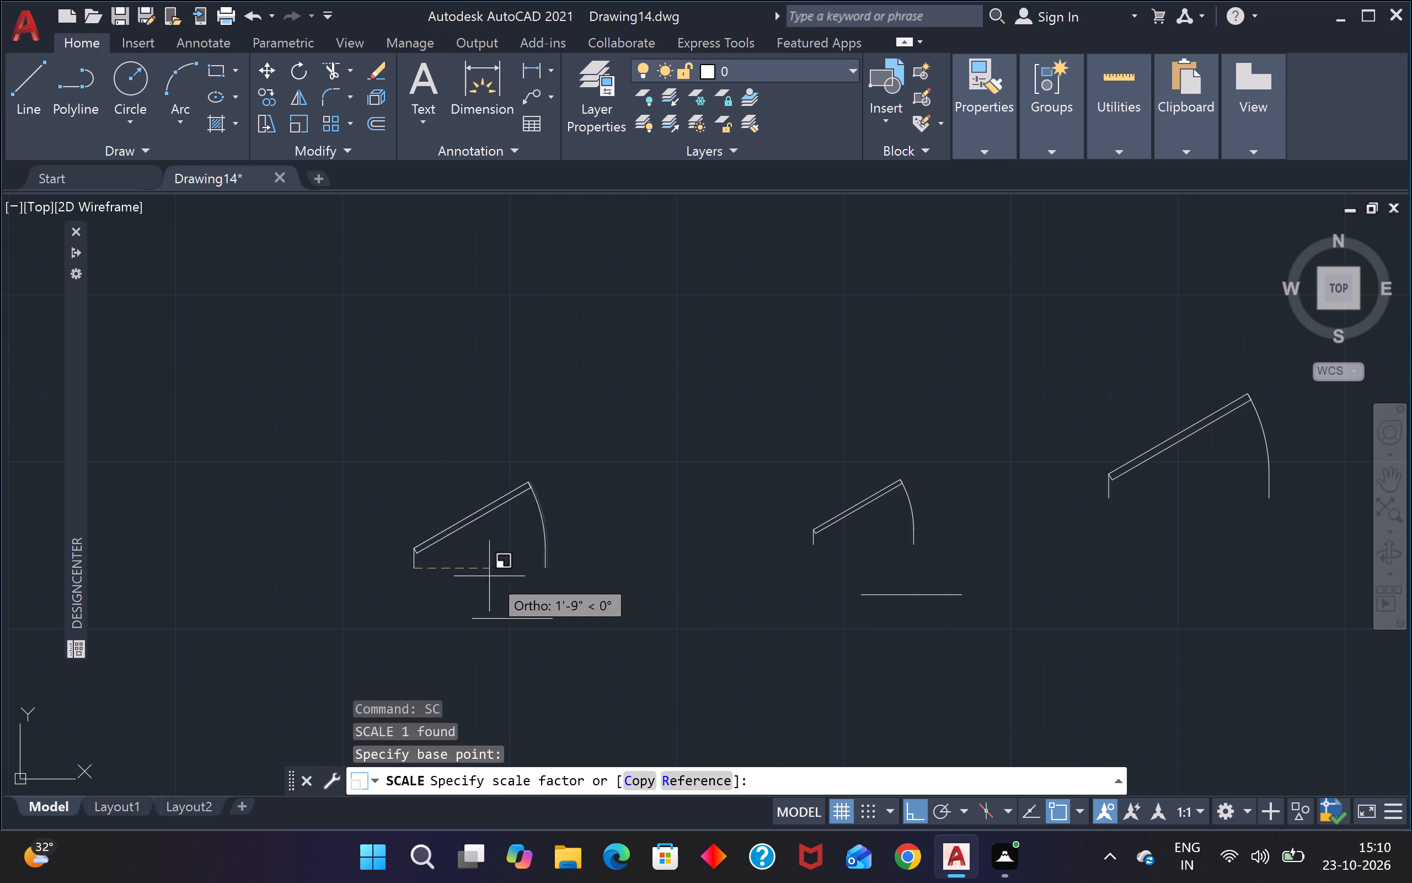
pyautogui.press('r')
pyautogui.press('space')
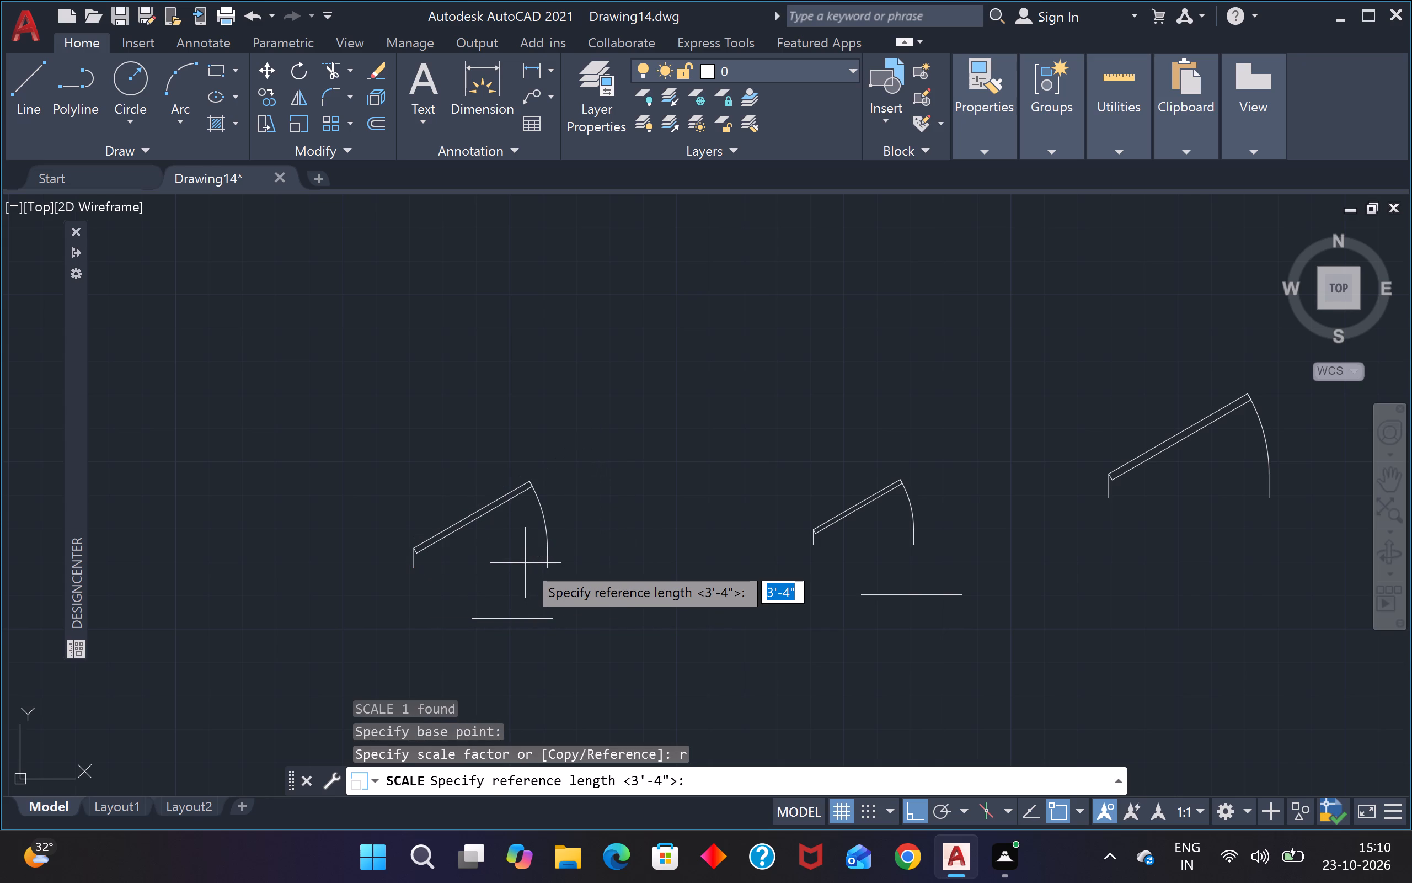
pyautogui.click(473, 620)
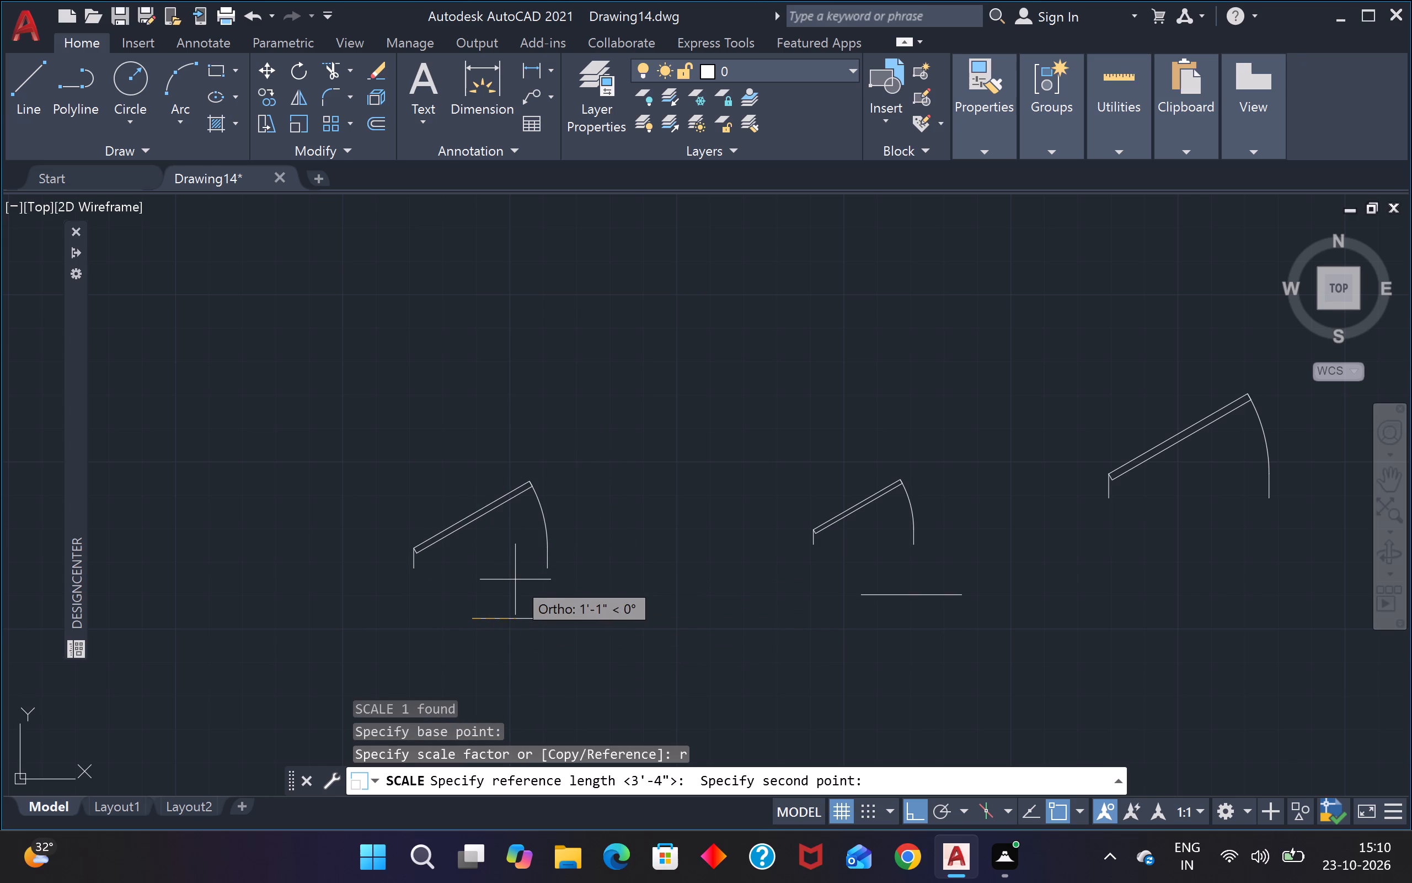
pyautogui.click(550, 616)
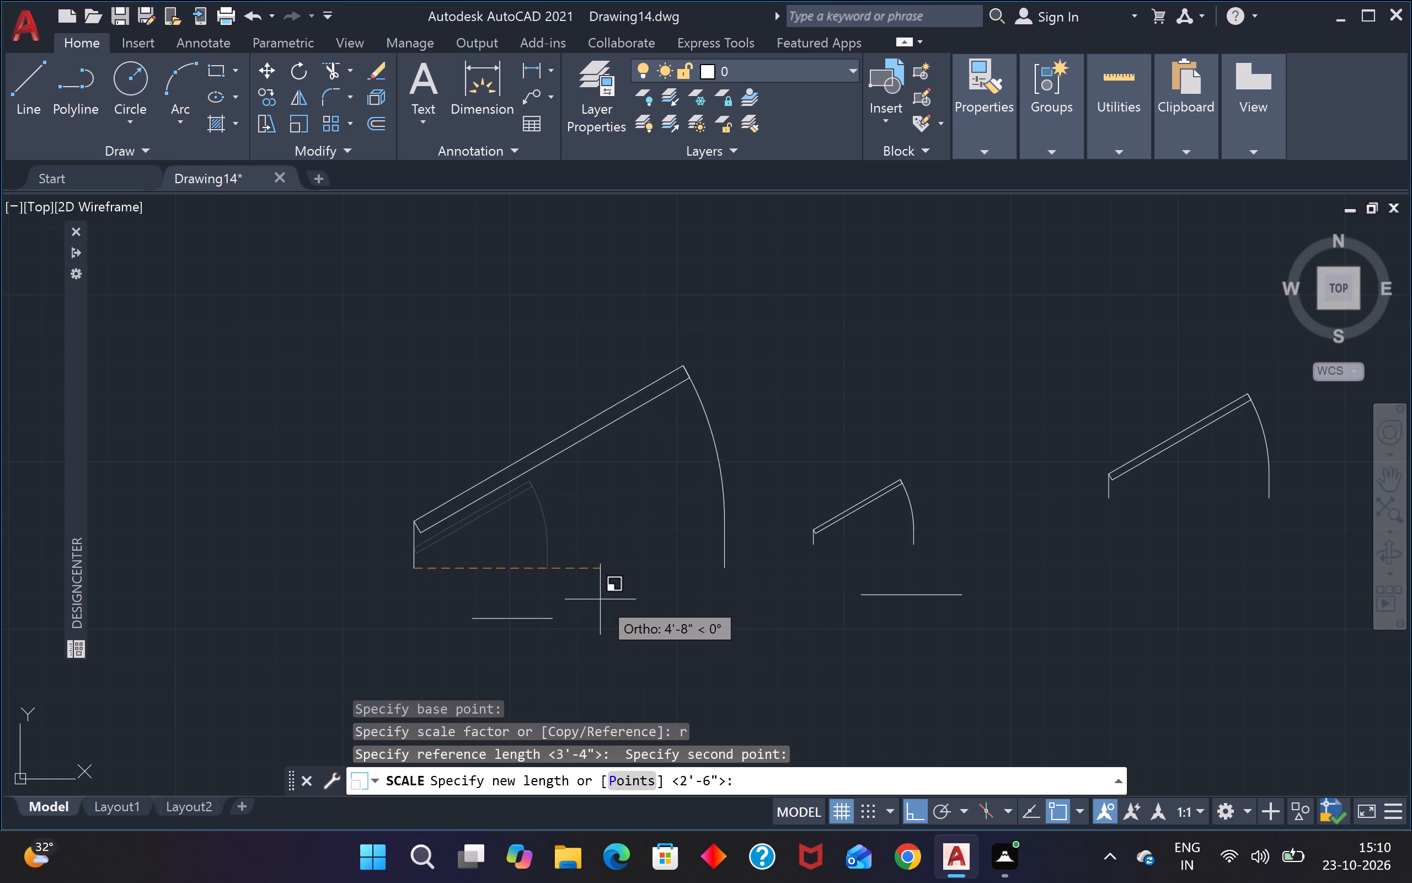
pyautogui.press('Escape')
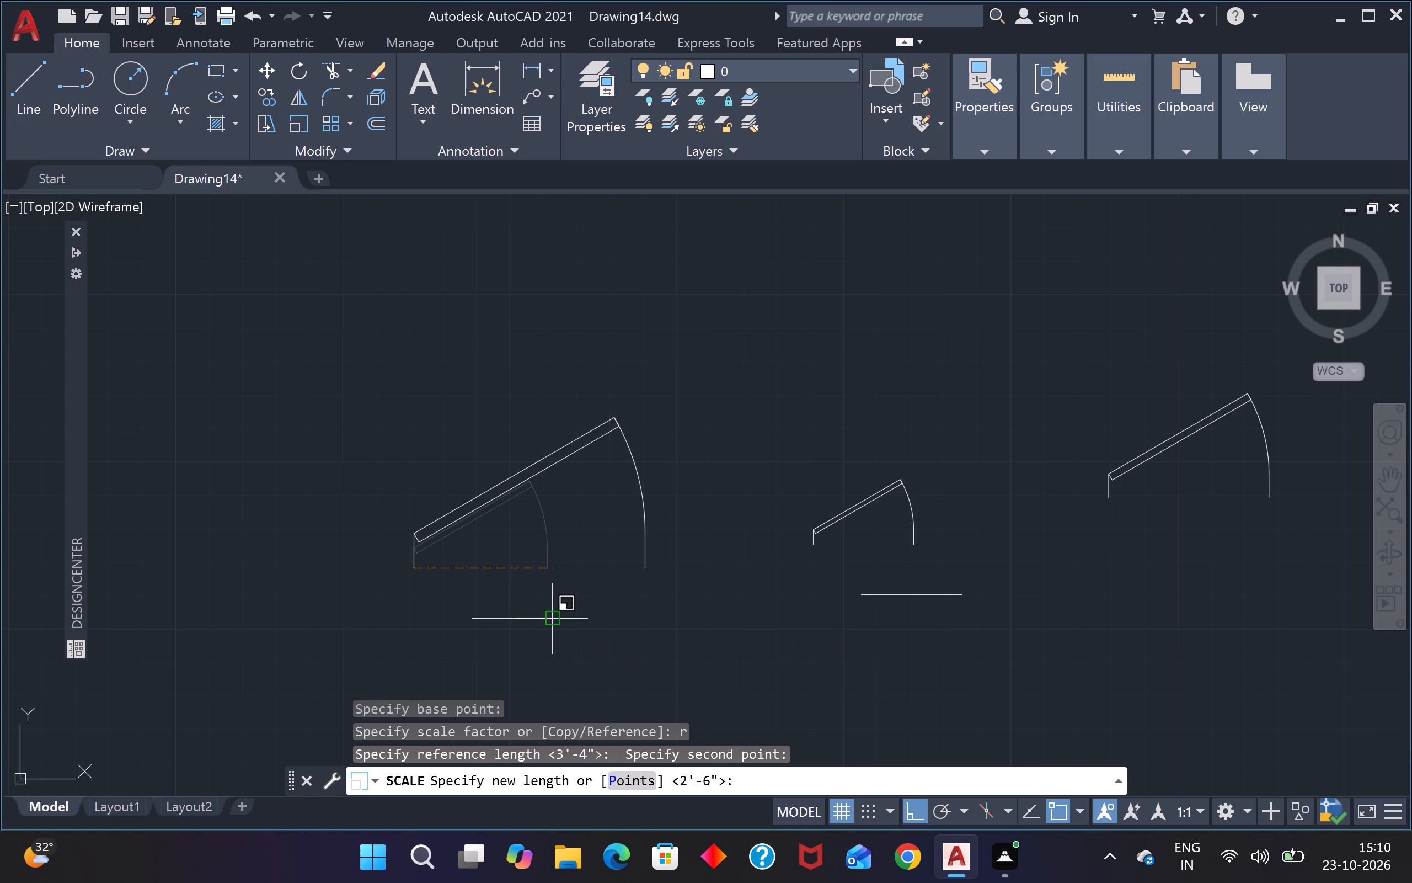
# Scale the door block farthest from the plan by reference, matching its opening width to the 2' line below it.
pyautogui.moveTo(568, 510); pyautogui.dragTo(547, 524)
pyautogui.click(510, 545)
pyautogui.press('s')
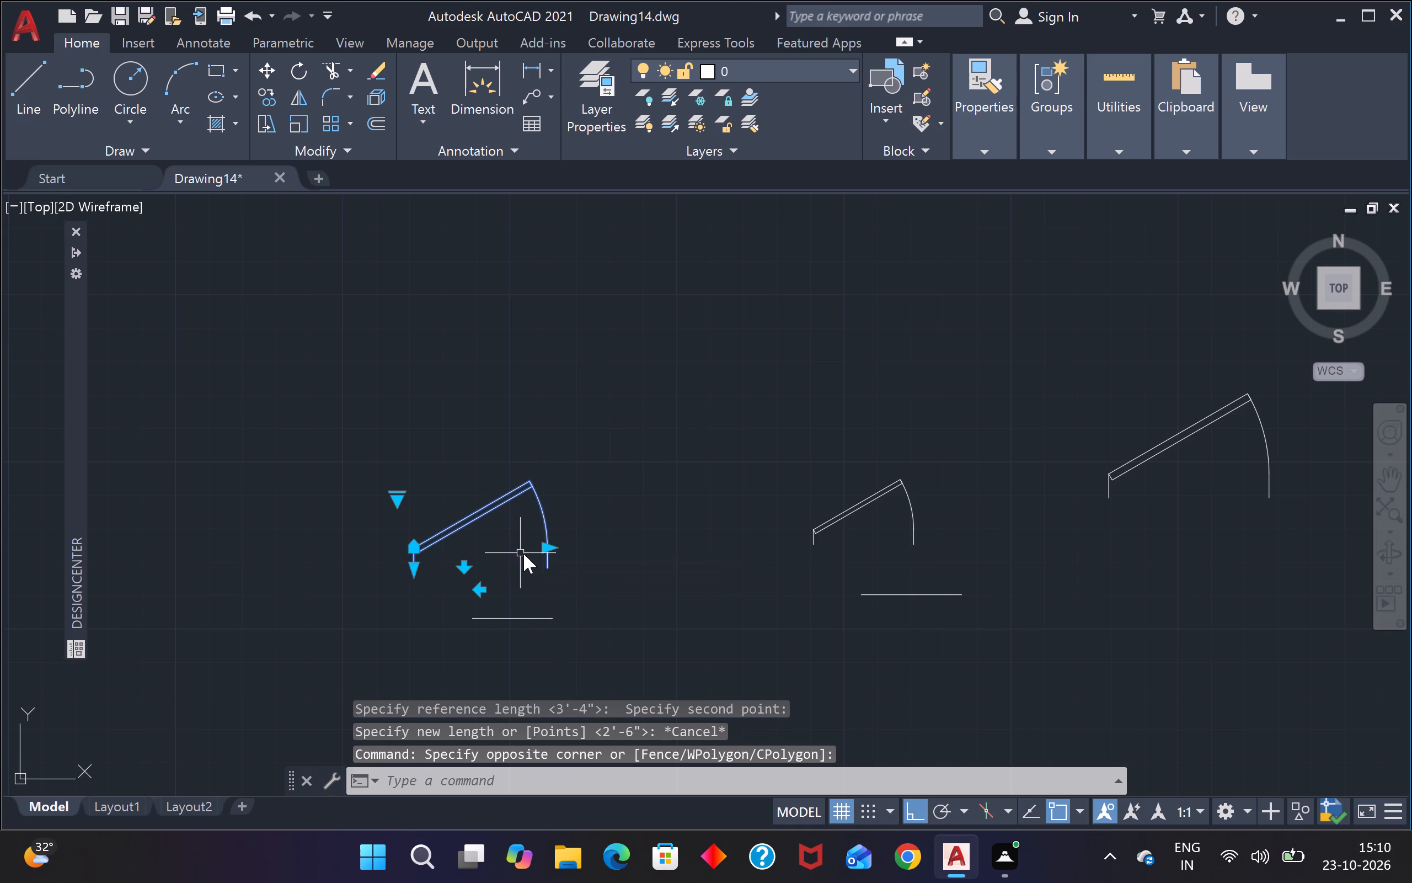
pyautogui.press('c')
pyautogui.press('space')
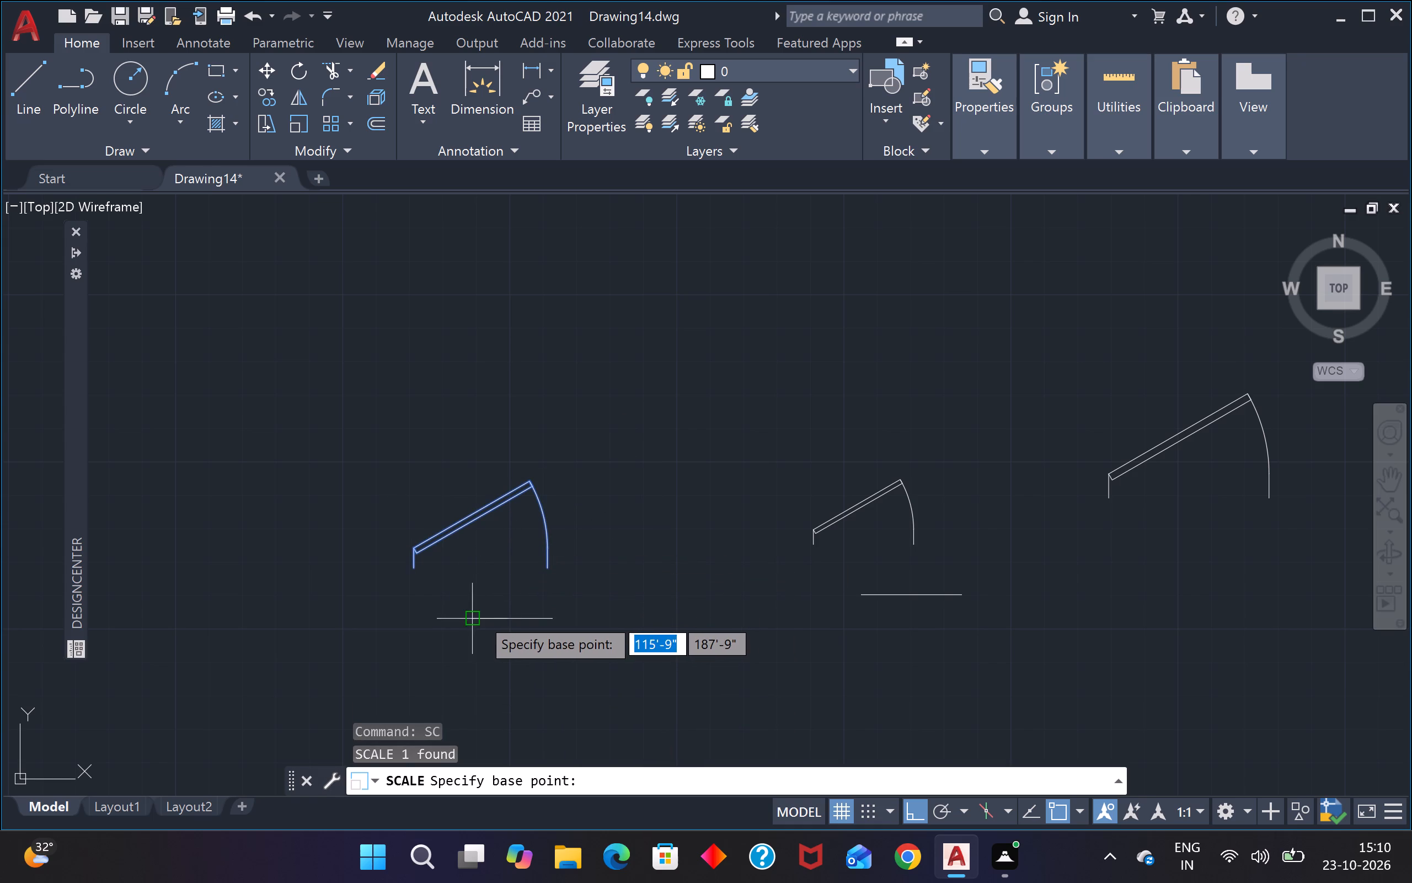
pyautogui.click(478, 615)
pyautogui.write('r')
pyautogui.press('space')
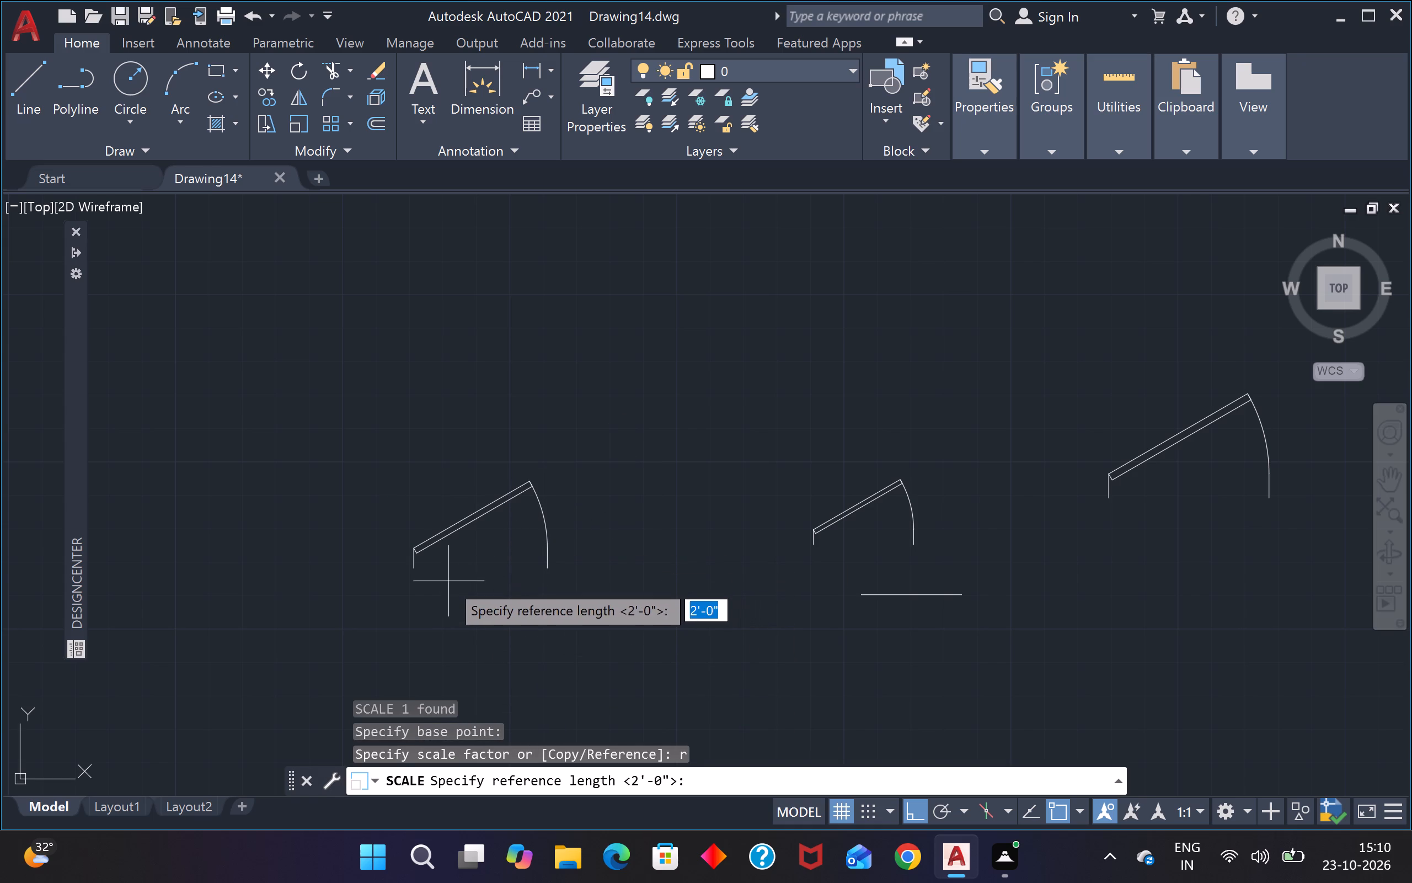
pyautogui.click(409, 571)
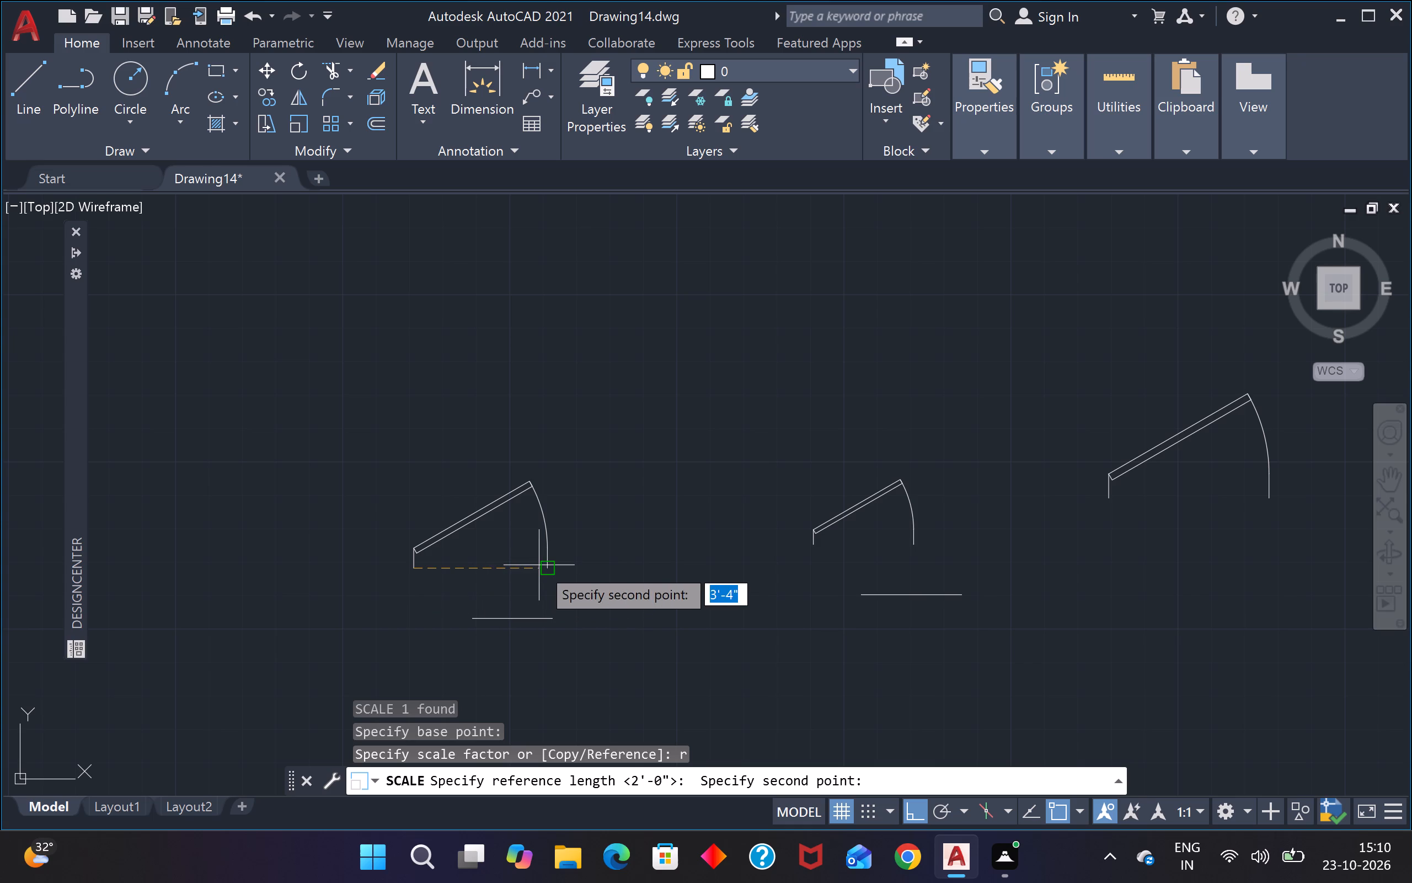
pyautogui.click(552, 567)
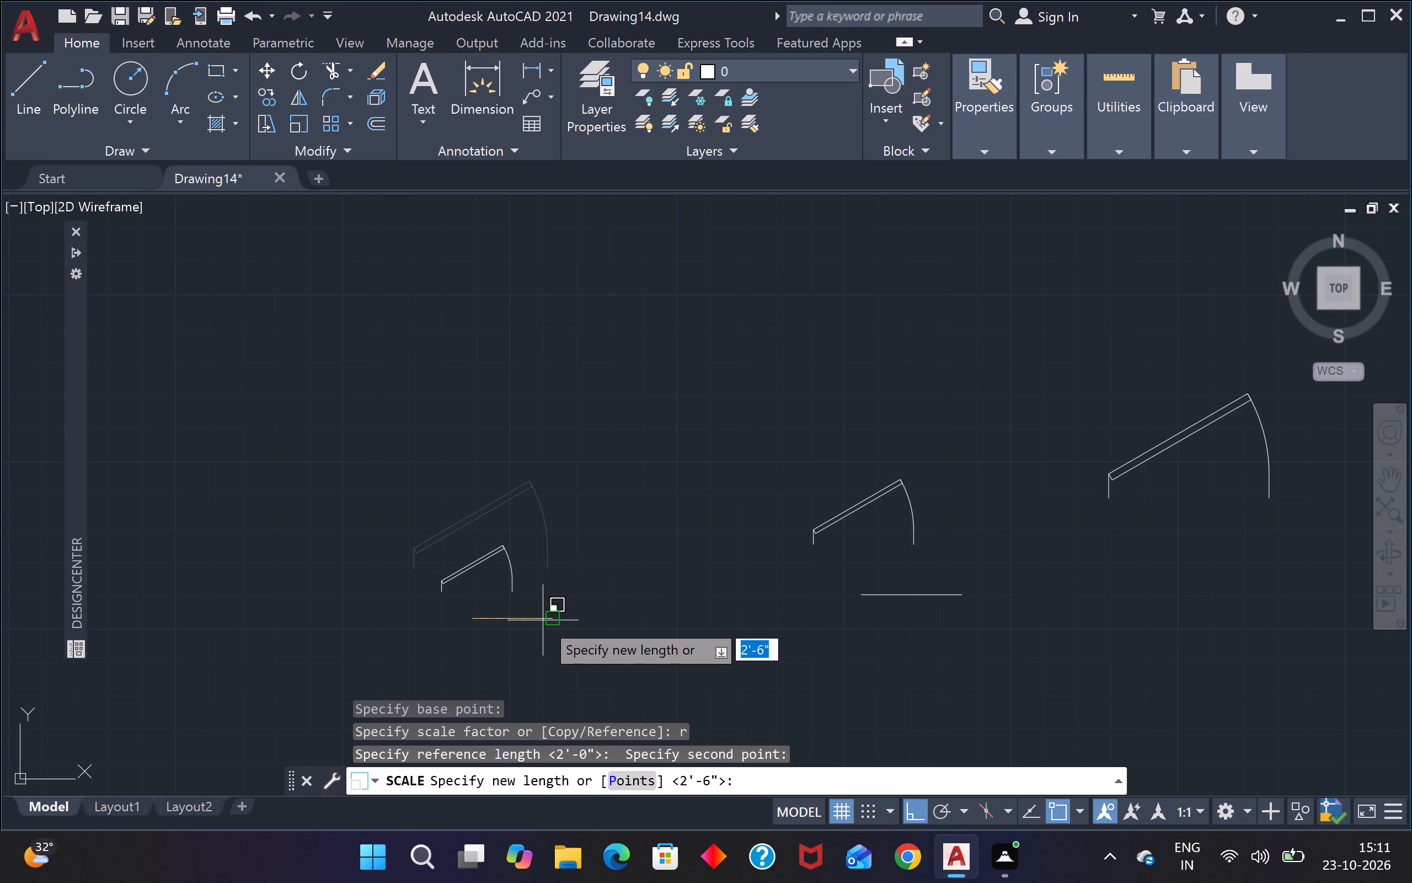
pyautogui.click(552, 620)
pyautogui.press('Escape')
pyautogui.press('`')
pyautogui.press('Escape')
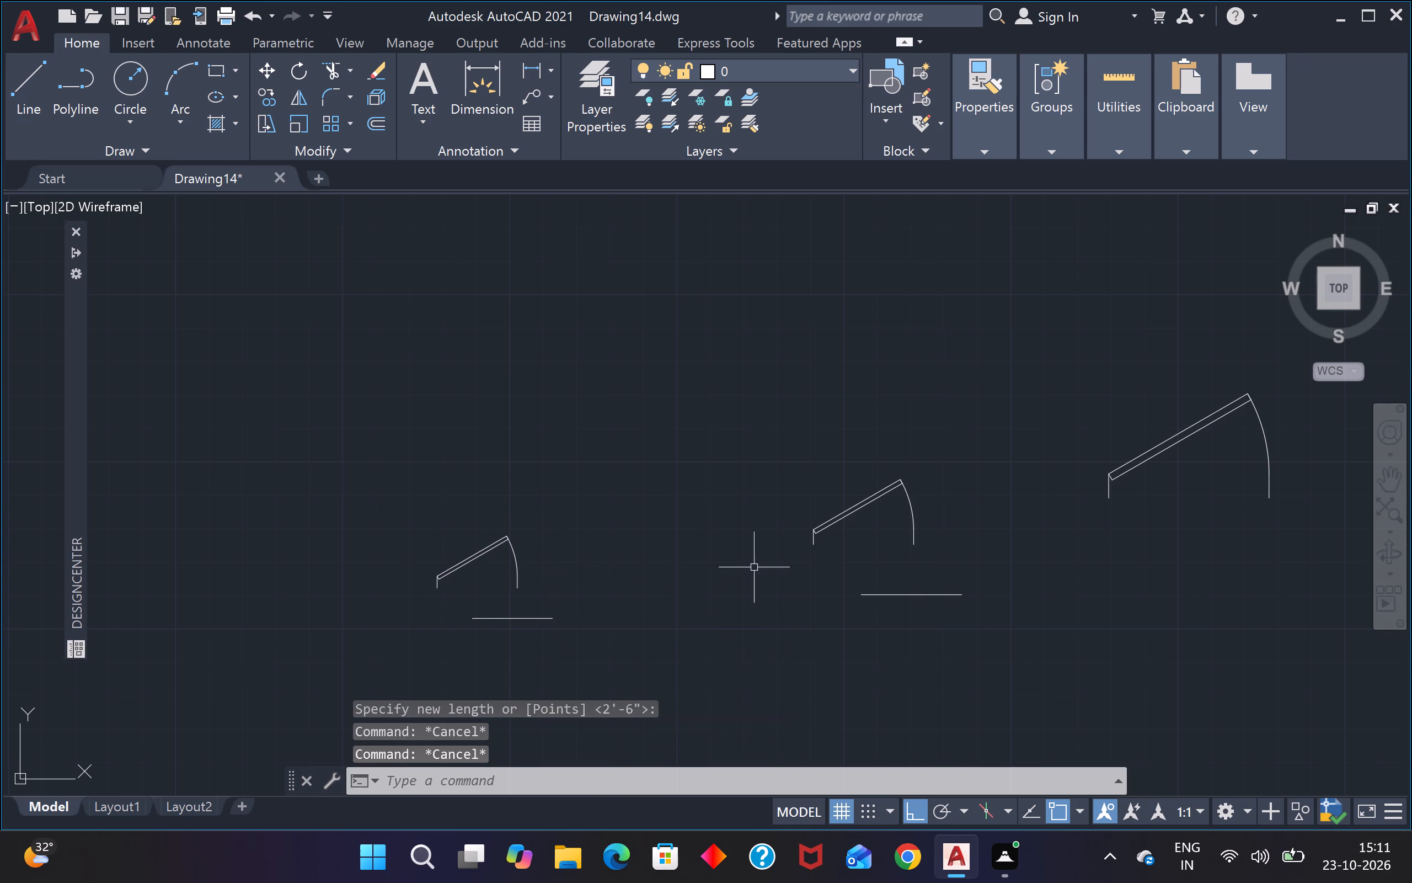
# Move the 6' door block by its lower hinge corner to the lower wall-end corner of the opening above the dining table, with Ortho off.
pyautogui.scroll(-2, 763, 576)
pyautogui.press('Escape')
pyautogui.press('Escape')
pyautogui.scroll(-1, 961, 582)
pyautogui.scroll(1, 1094, 579)
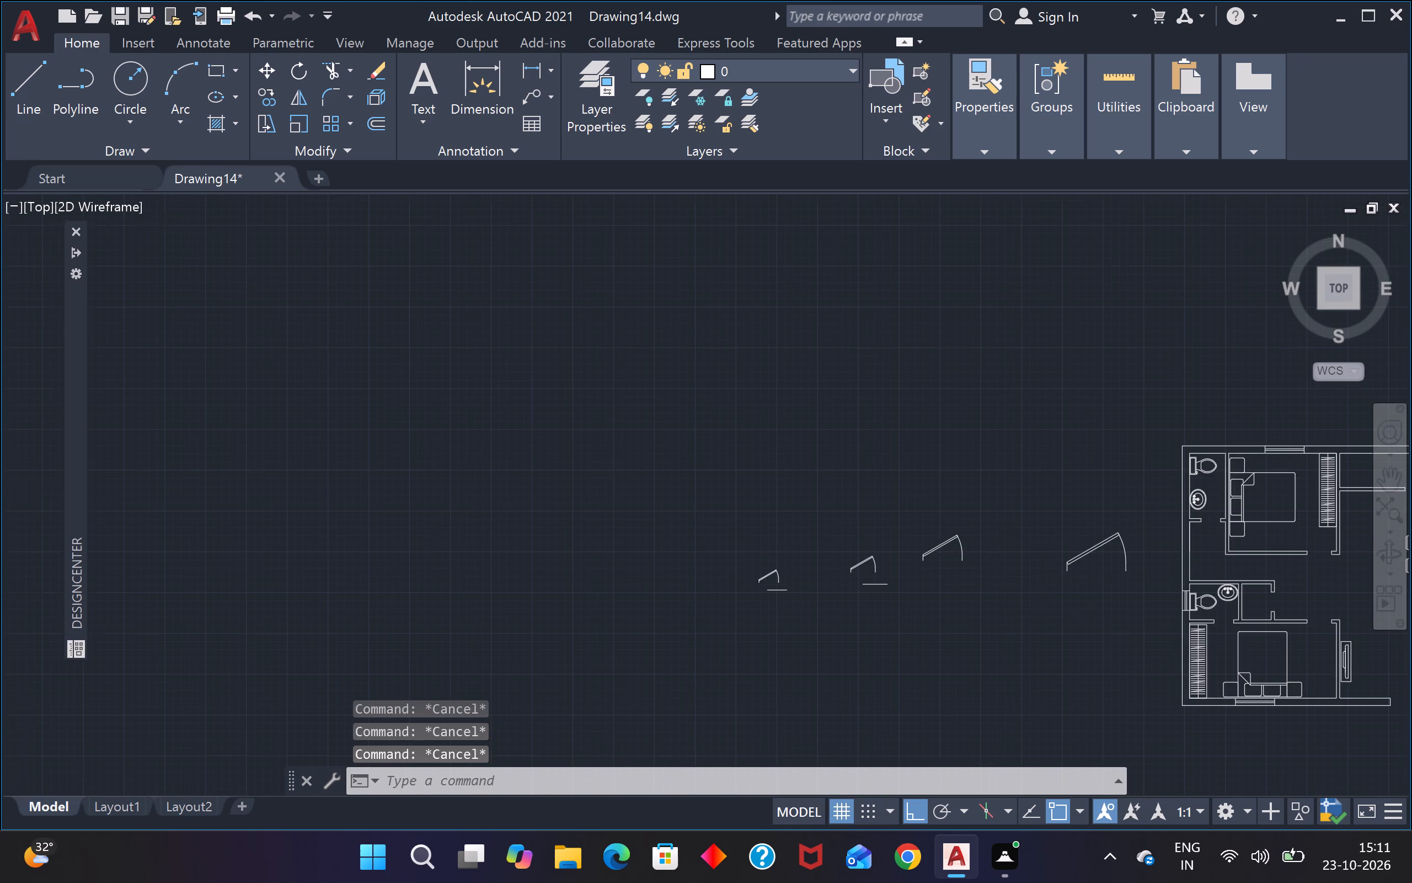
pyautogui.scroll(-3, 1107, 581)
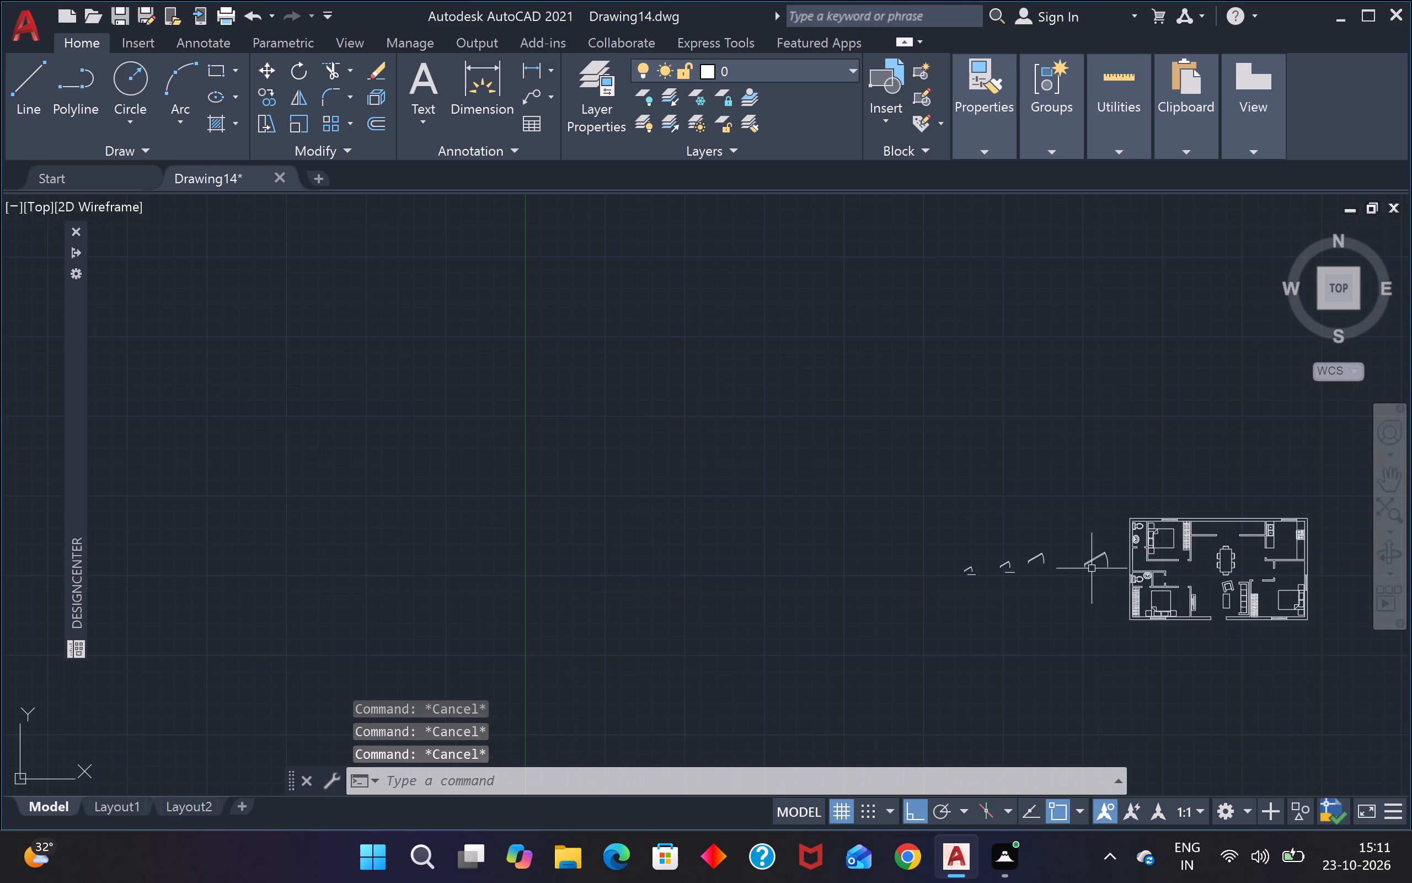
pyautogui.scroll(2, 1094, 563)
pyautogui.moveTo(1092, 535); pyautogui.dragTo(1081, 552)
pyautogui.click(1055, 579)
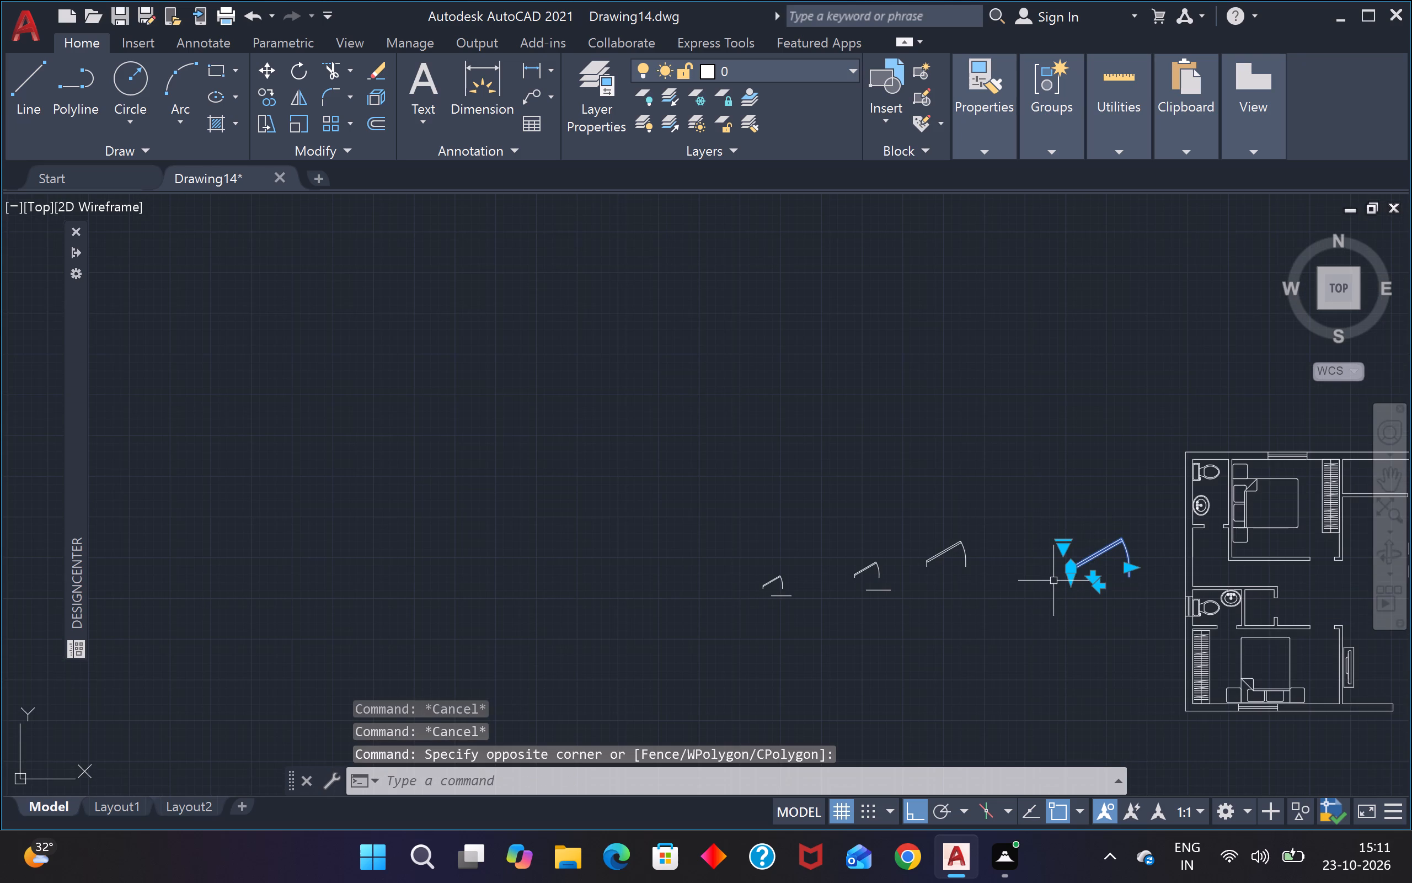
pyautogui.press('m')
pyautogui.press('space')
pyautogui.scroll(3, 1058, 577)
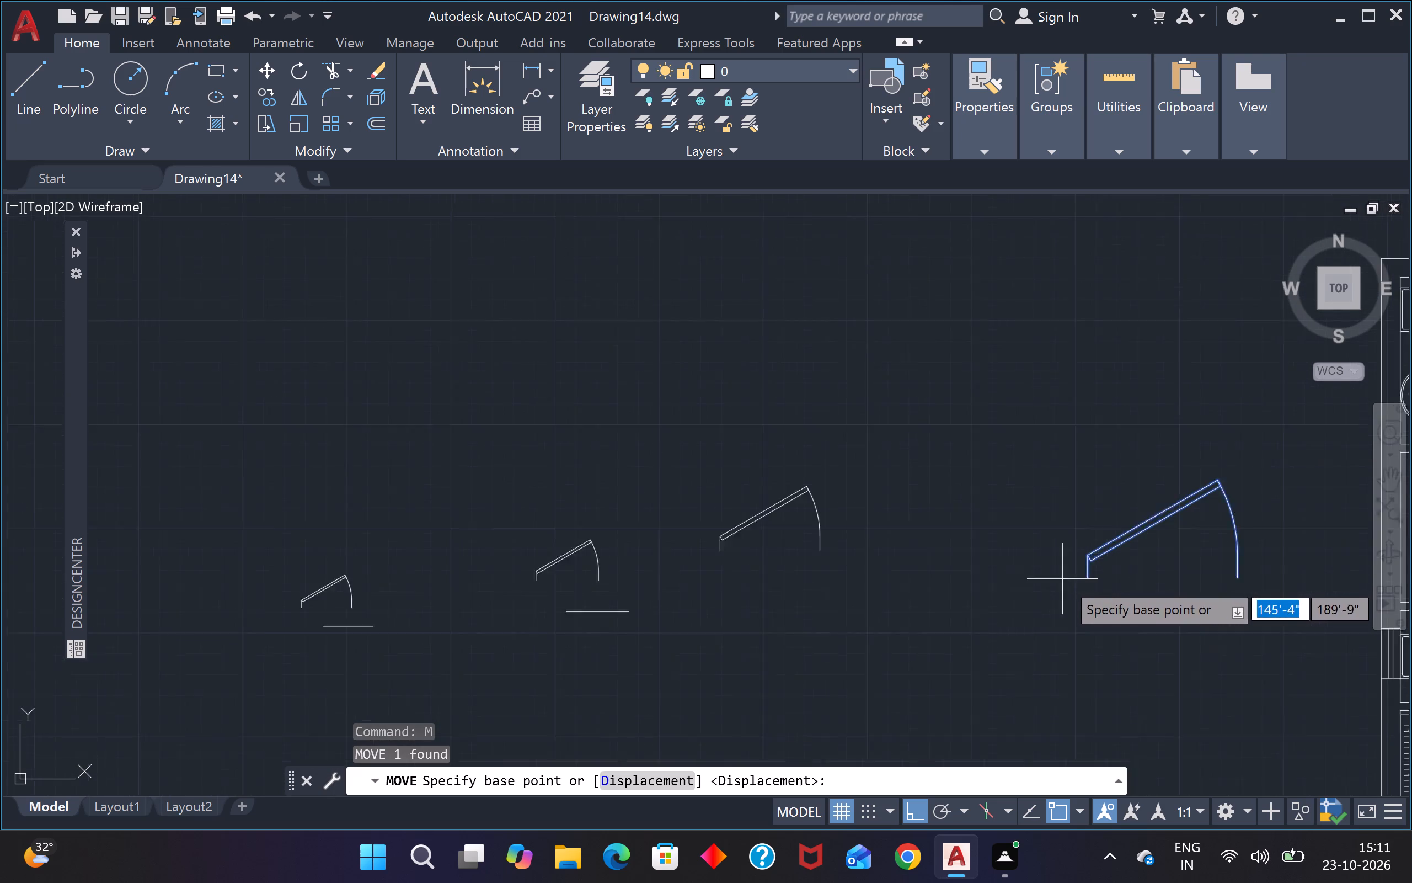
pyautogui.click(1104, 581)
pyautogui.scroll(-7, 1082, 589)
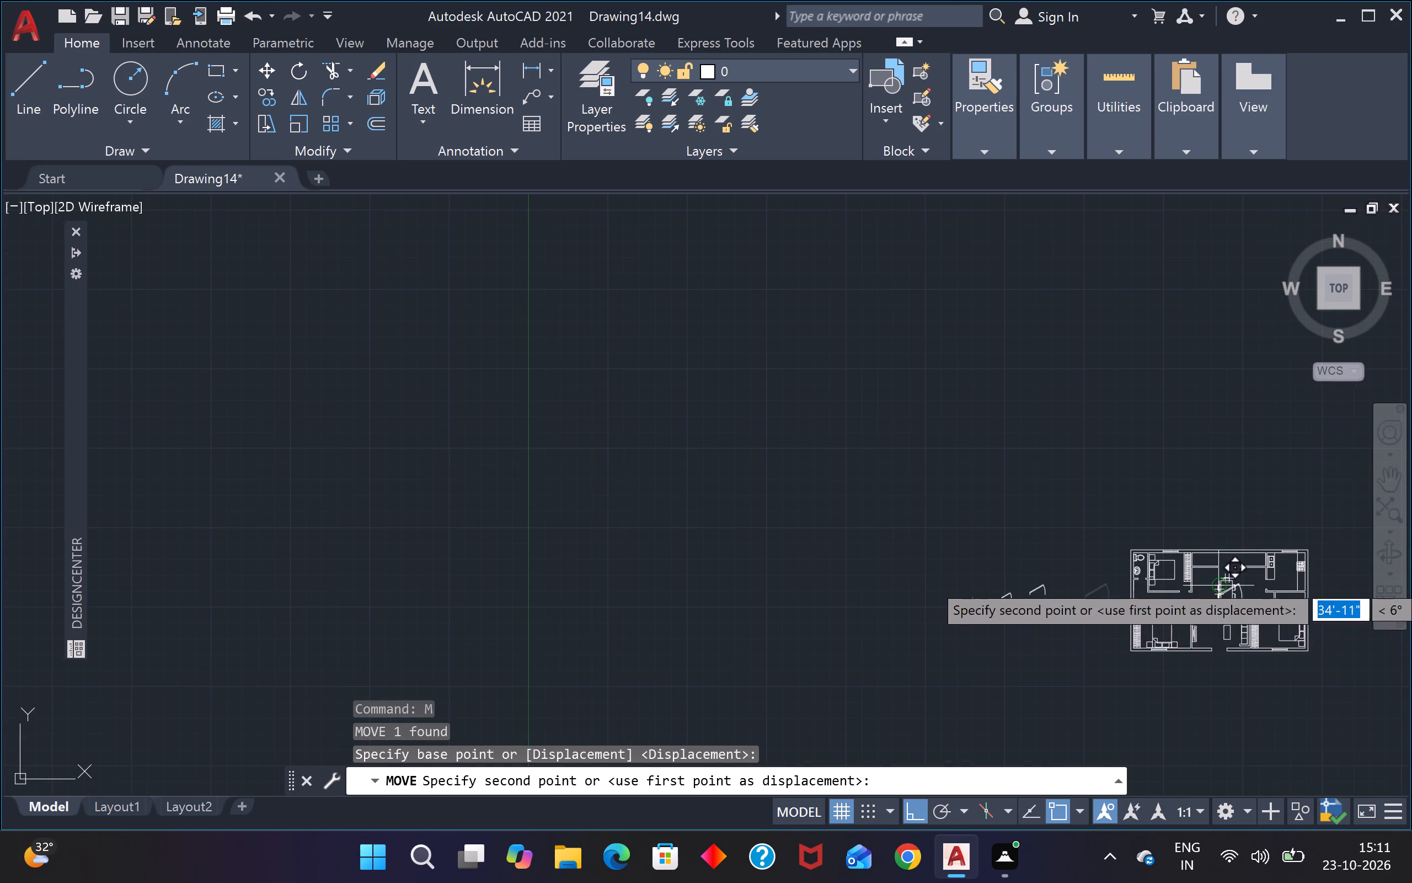
pyautogui.scroll(5, 1223, 562)
pyautogui.press('F8')
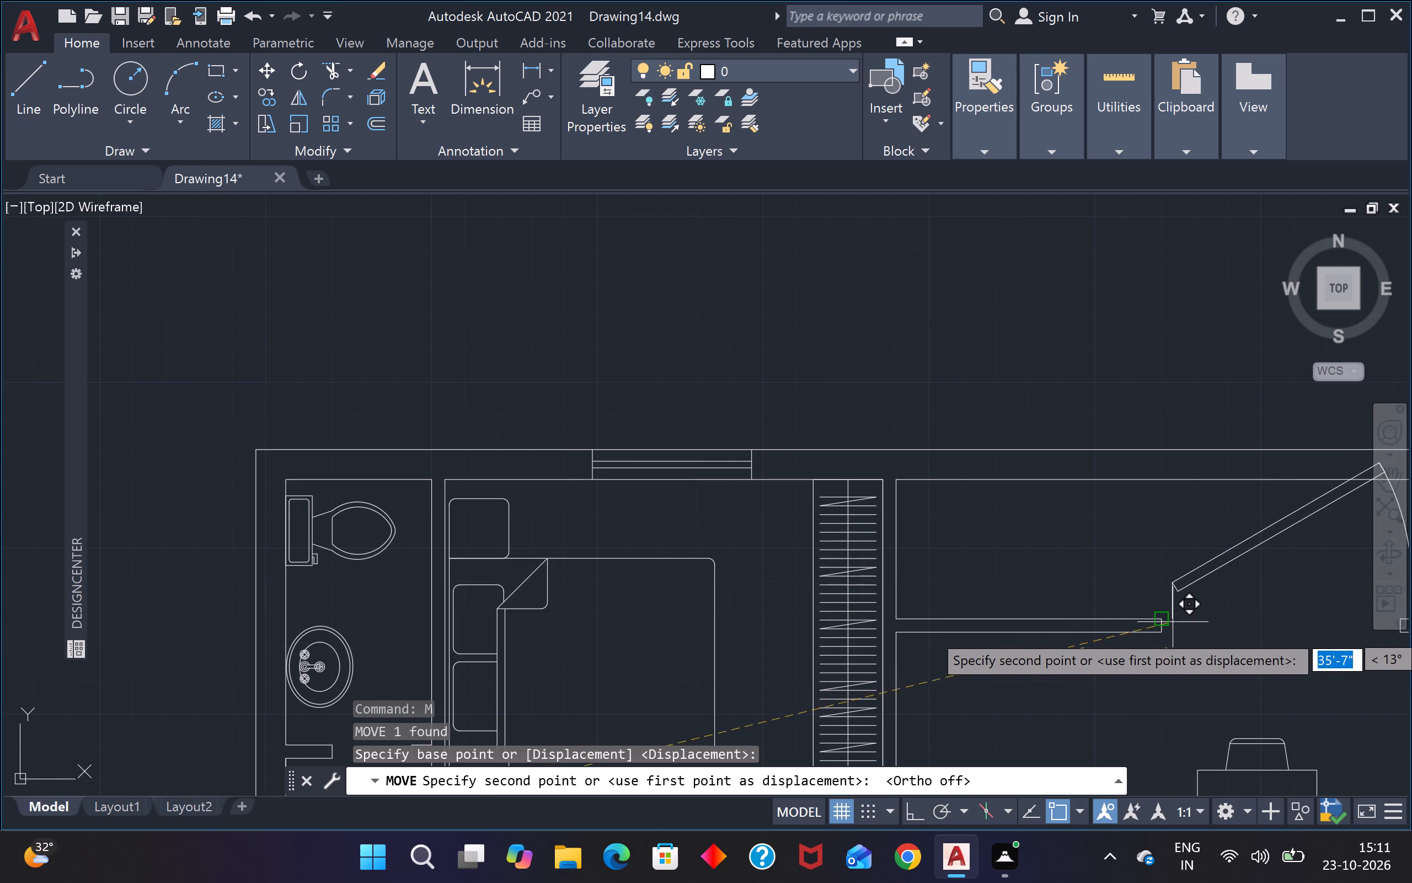
pyautogui.click(1163, 632)
# Set the placed 6' door block's opening state to Closed.
pyautogui.scroll(-1, 1164, 628)
pyautogui.click(1192, 595)
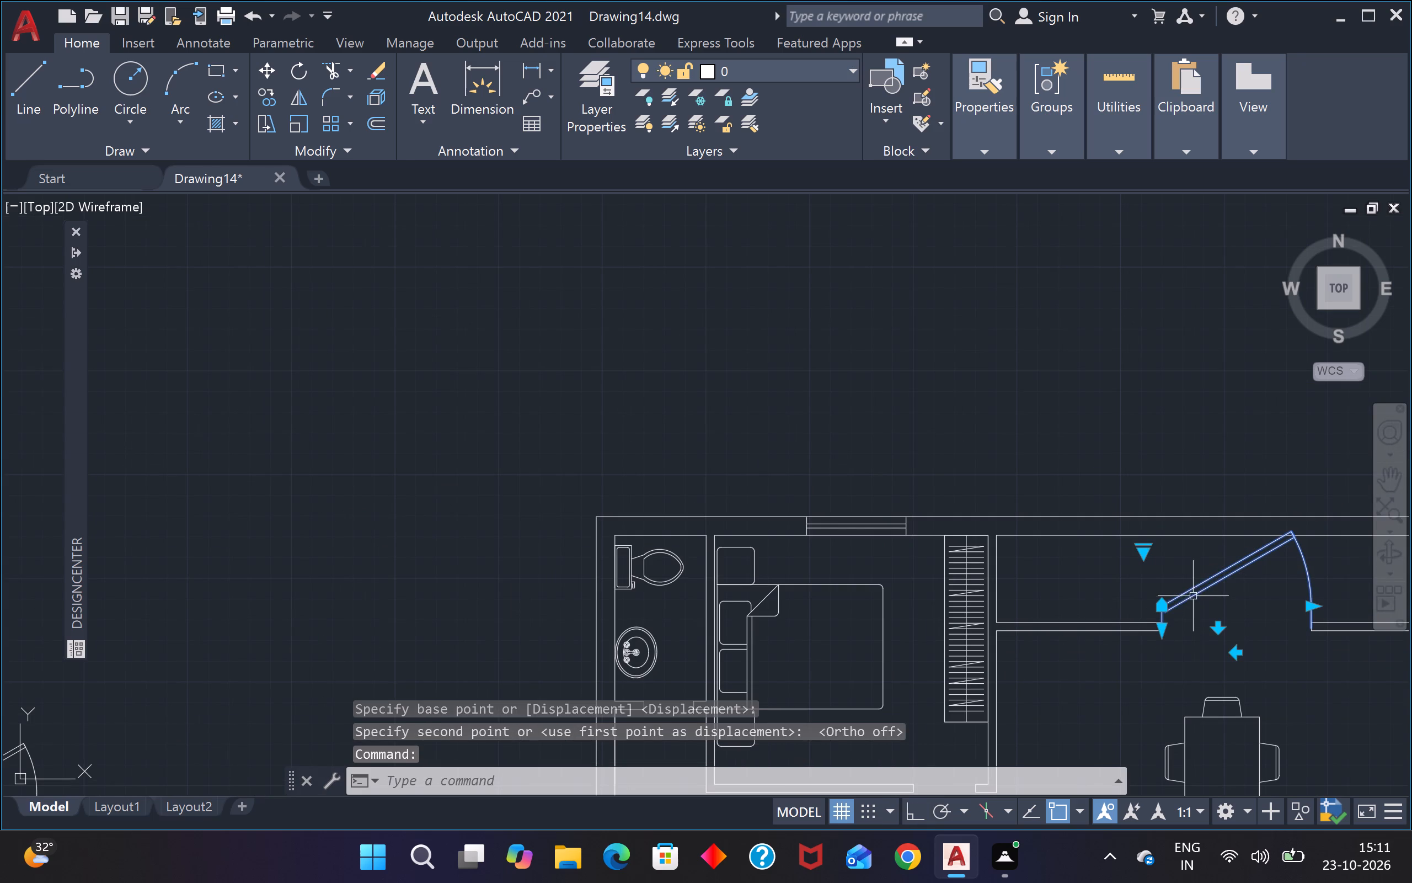
pyautogui.click(1145, 555)
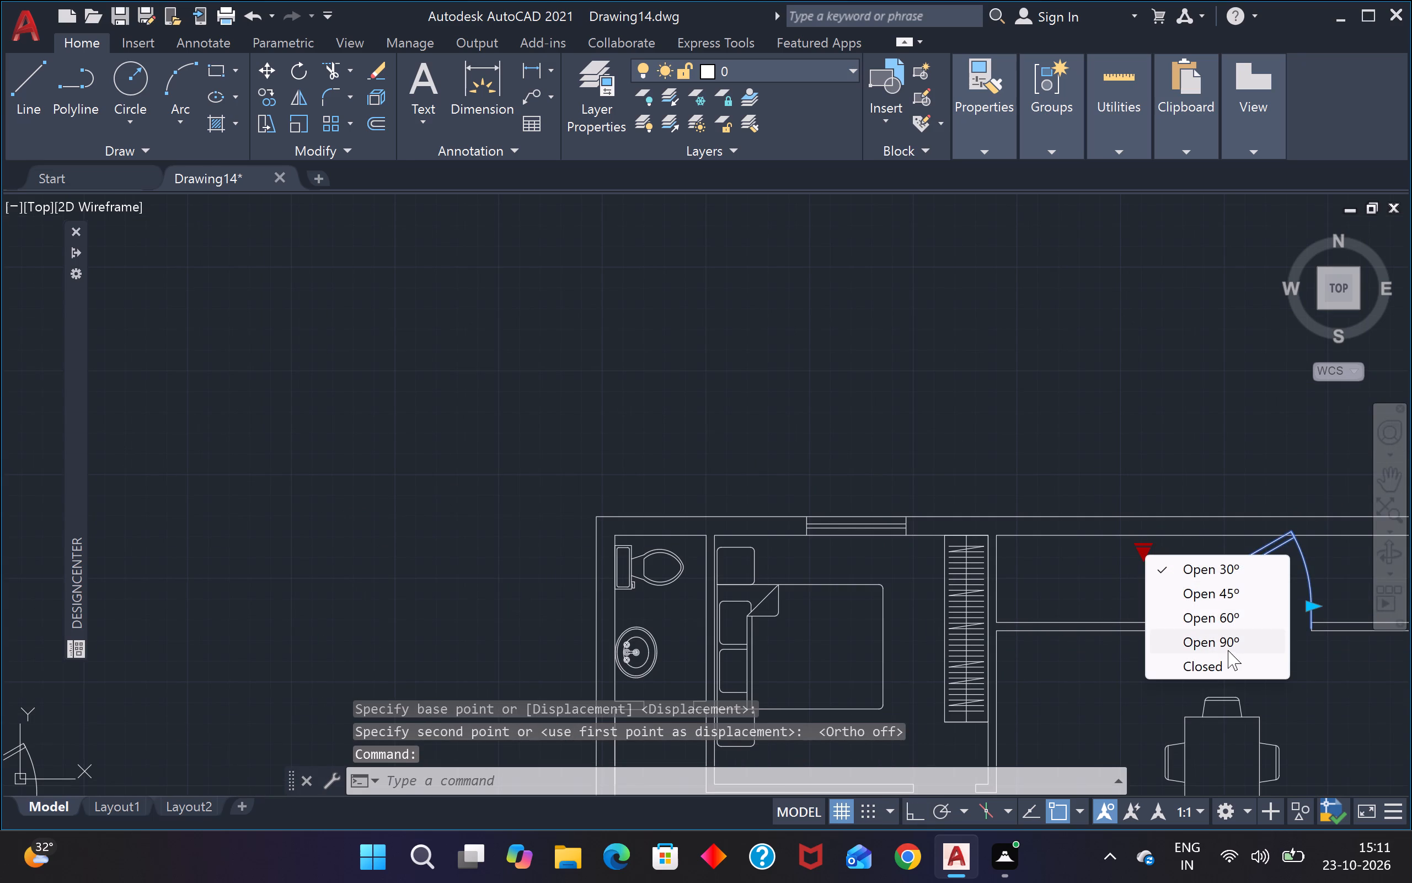
pyautogui.click(1219, 657)
pyautogui.press('Escape')
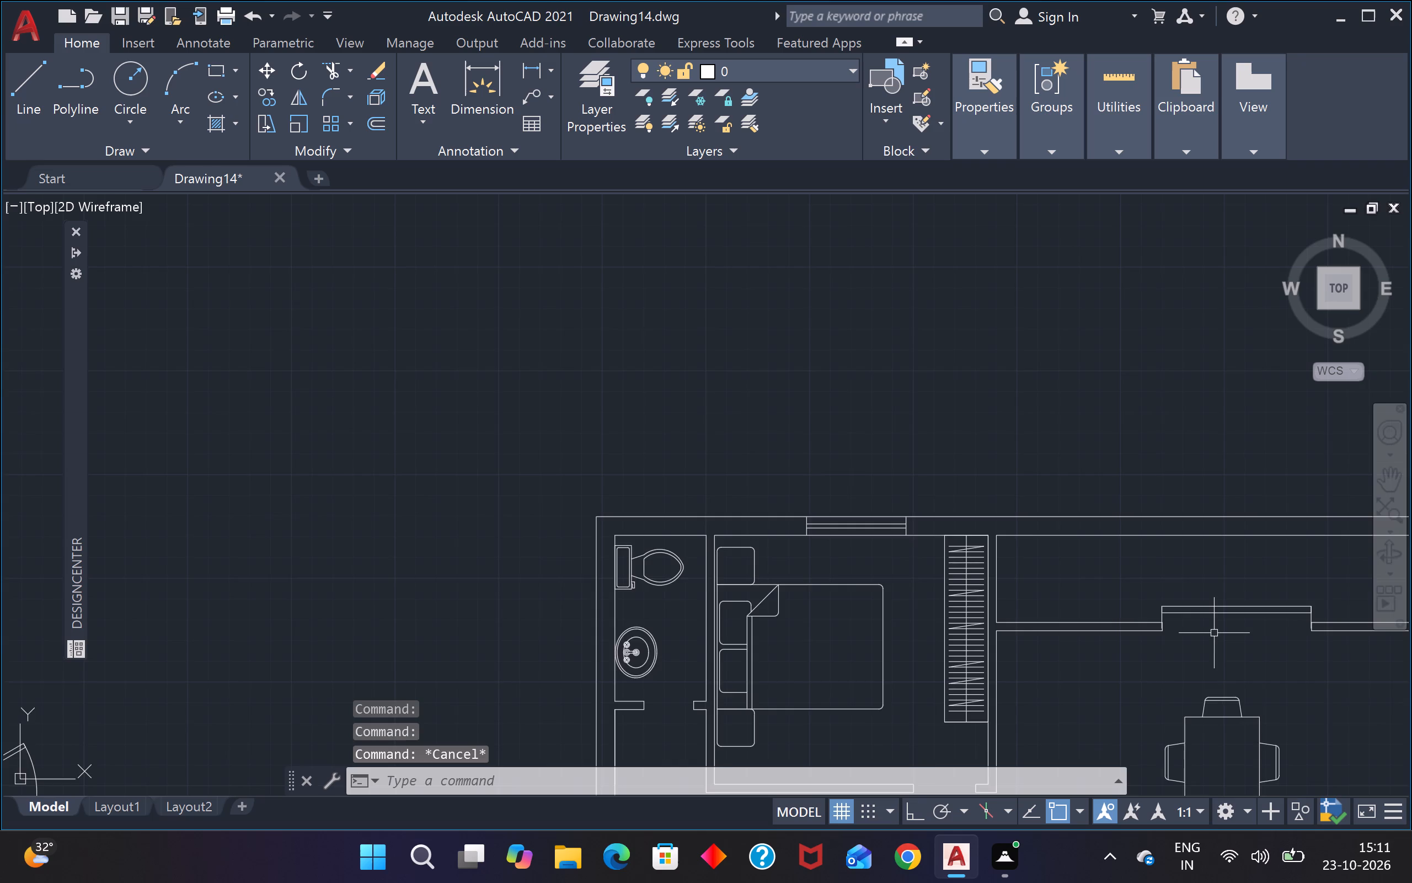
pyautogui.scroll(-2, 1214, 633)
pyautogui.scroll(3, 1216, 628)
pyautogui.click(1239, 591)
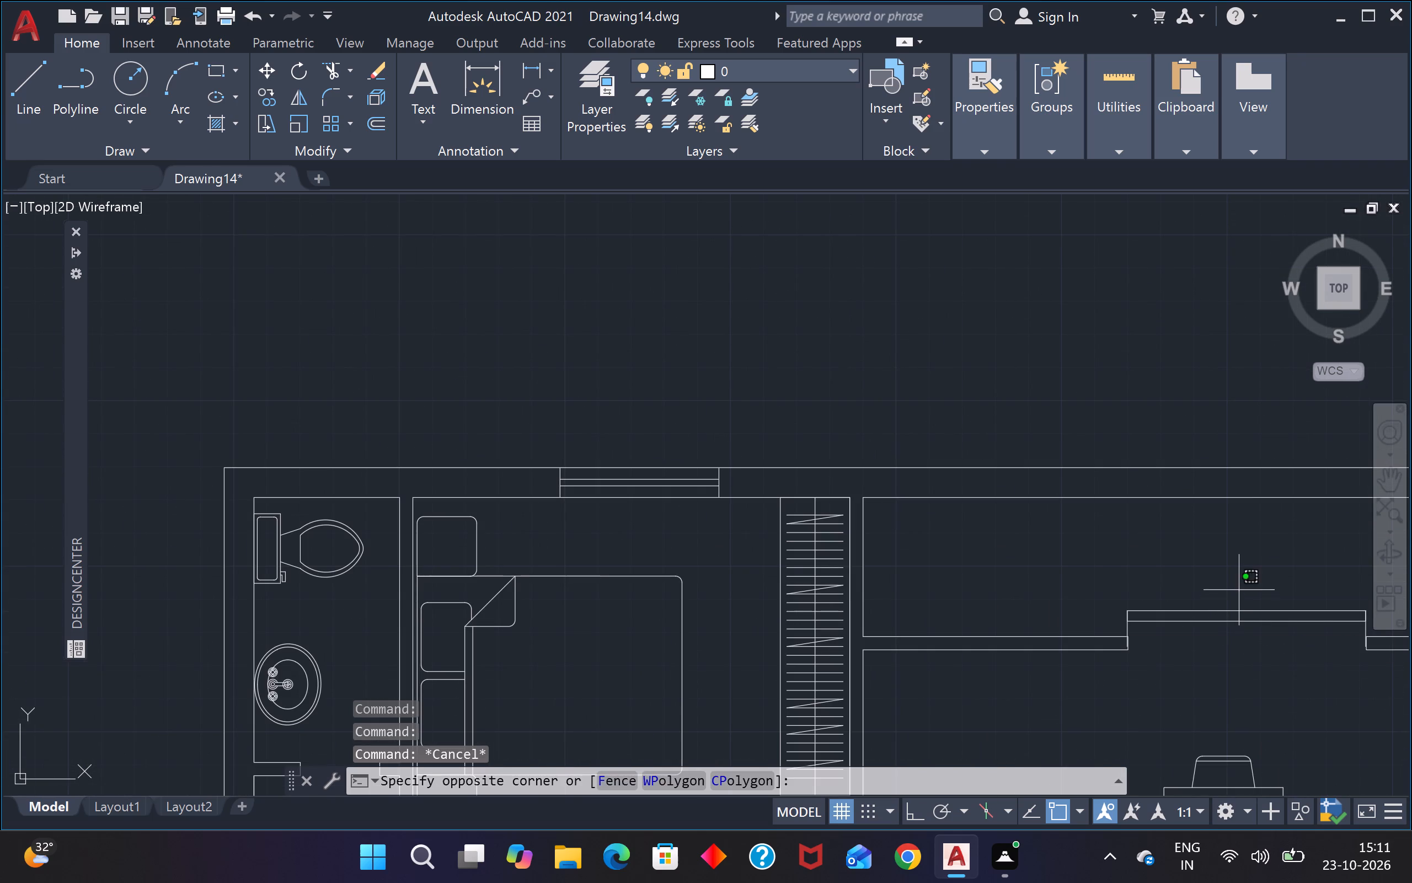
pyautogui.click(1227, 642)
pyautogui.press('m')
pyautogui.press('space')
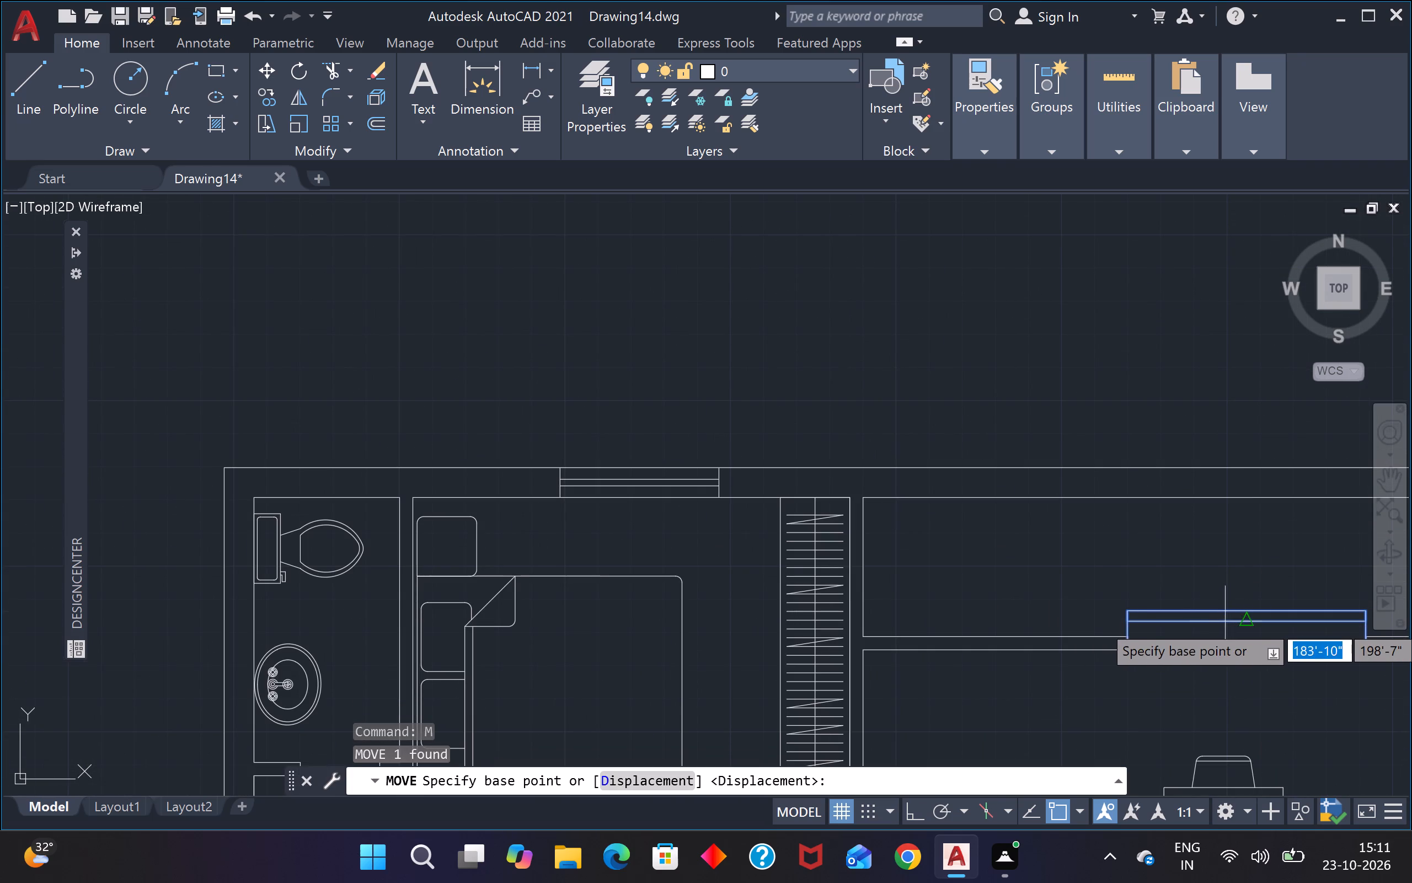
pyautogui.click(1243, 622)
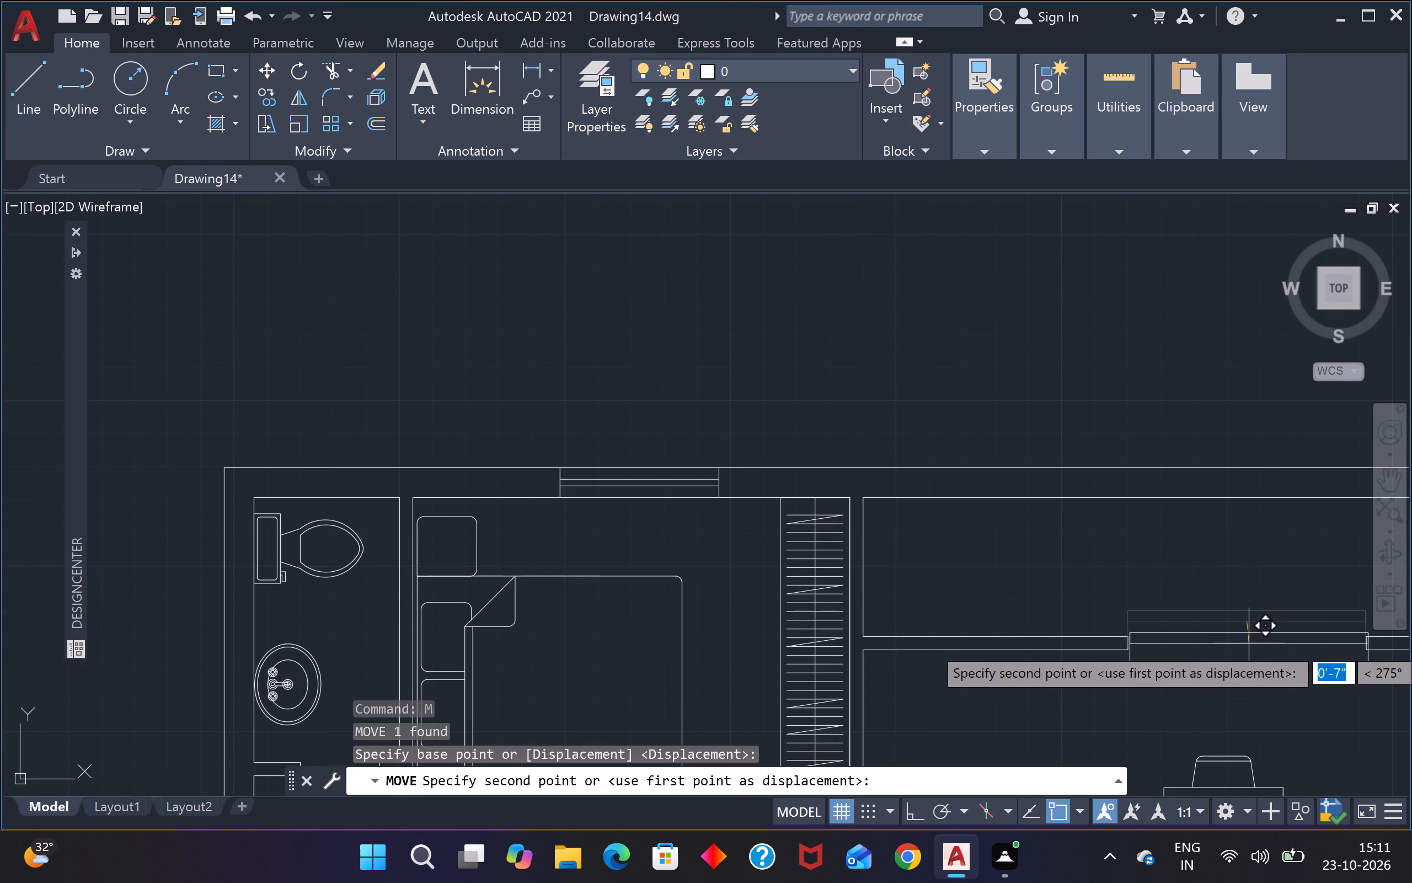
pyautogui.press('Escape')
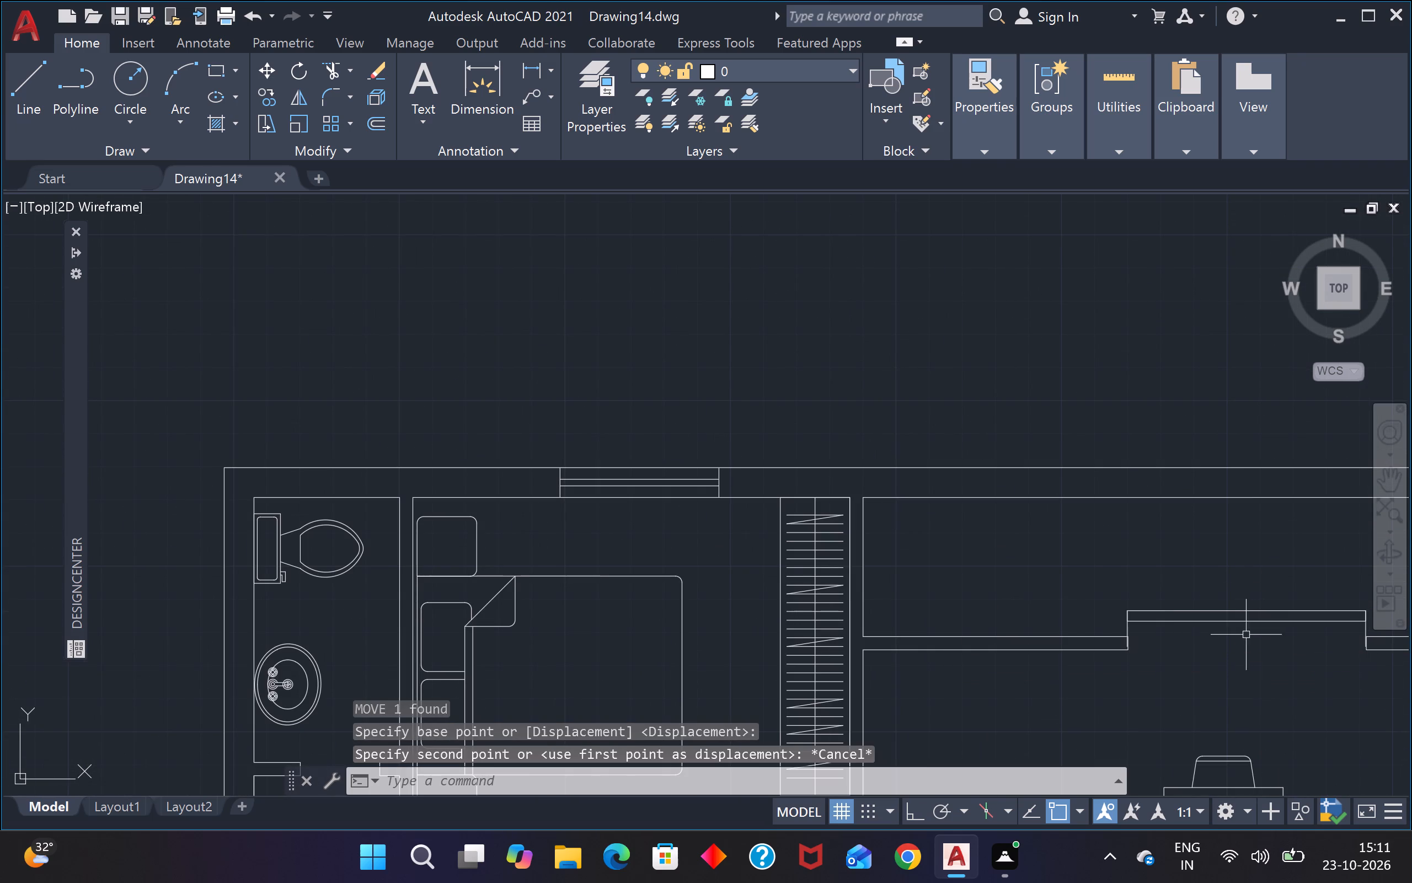
# Move the closed 6' door block straight down about 7" by its lower jamb end, into the wall opening above the dining table.
pyautogui.scroll(-3, 1173, 617)
pyautogui.scroll(5, 1181, 635)
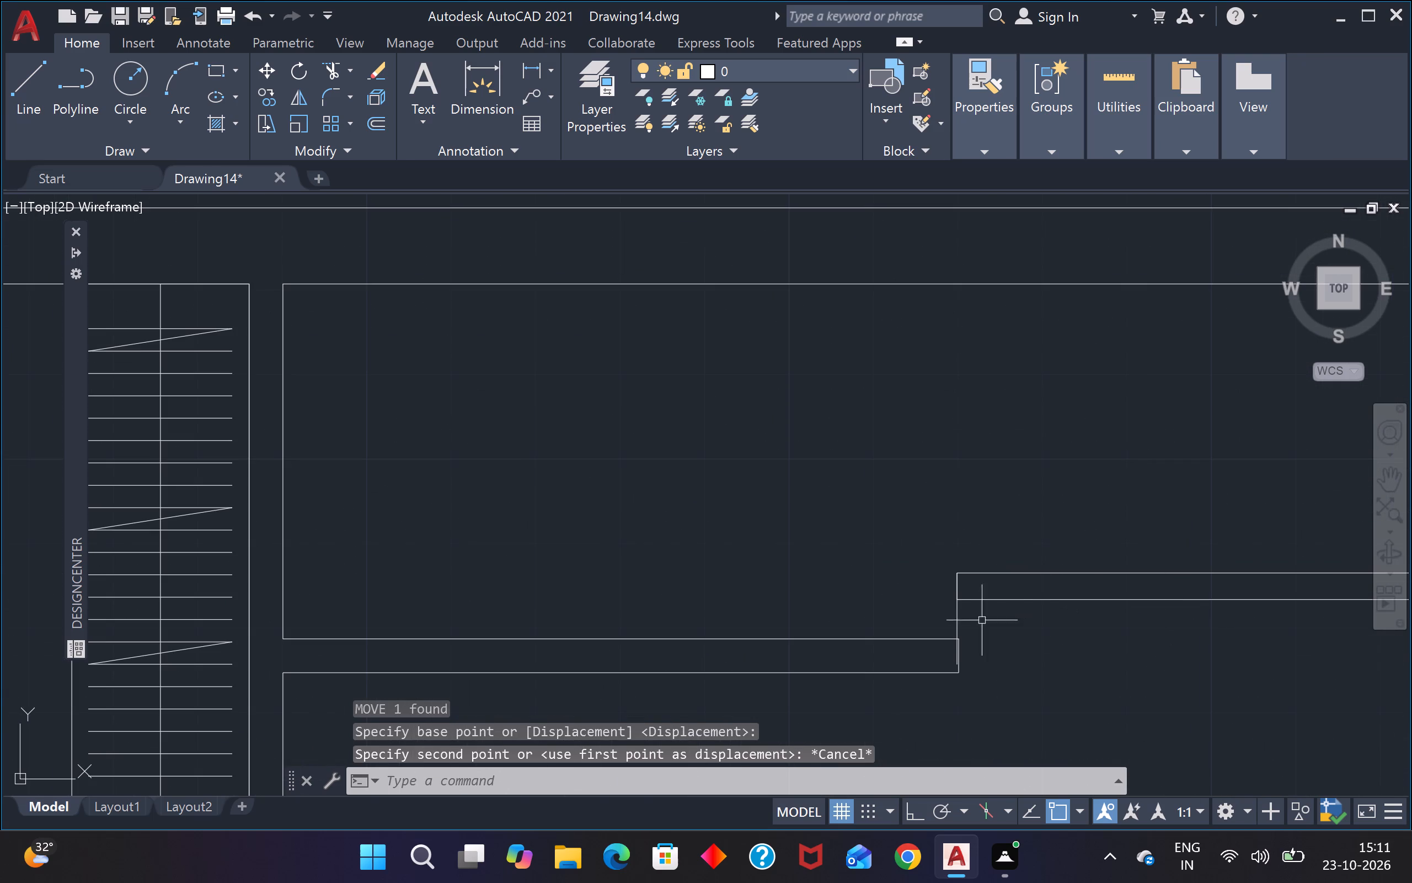
pyautogui.moveTo(981, 619); pyautogui.dragTo(958, 618)
pyautogui.click(926, 619)
pyautogui.press('m')
pyautogui.press('space')
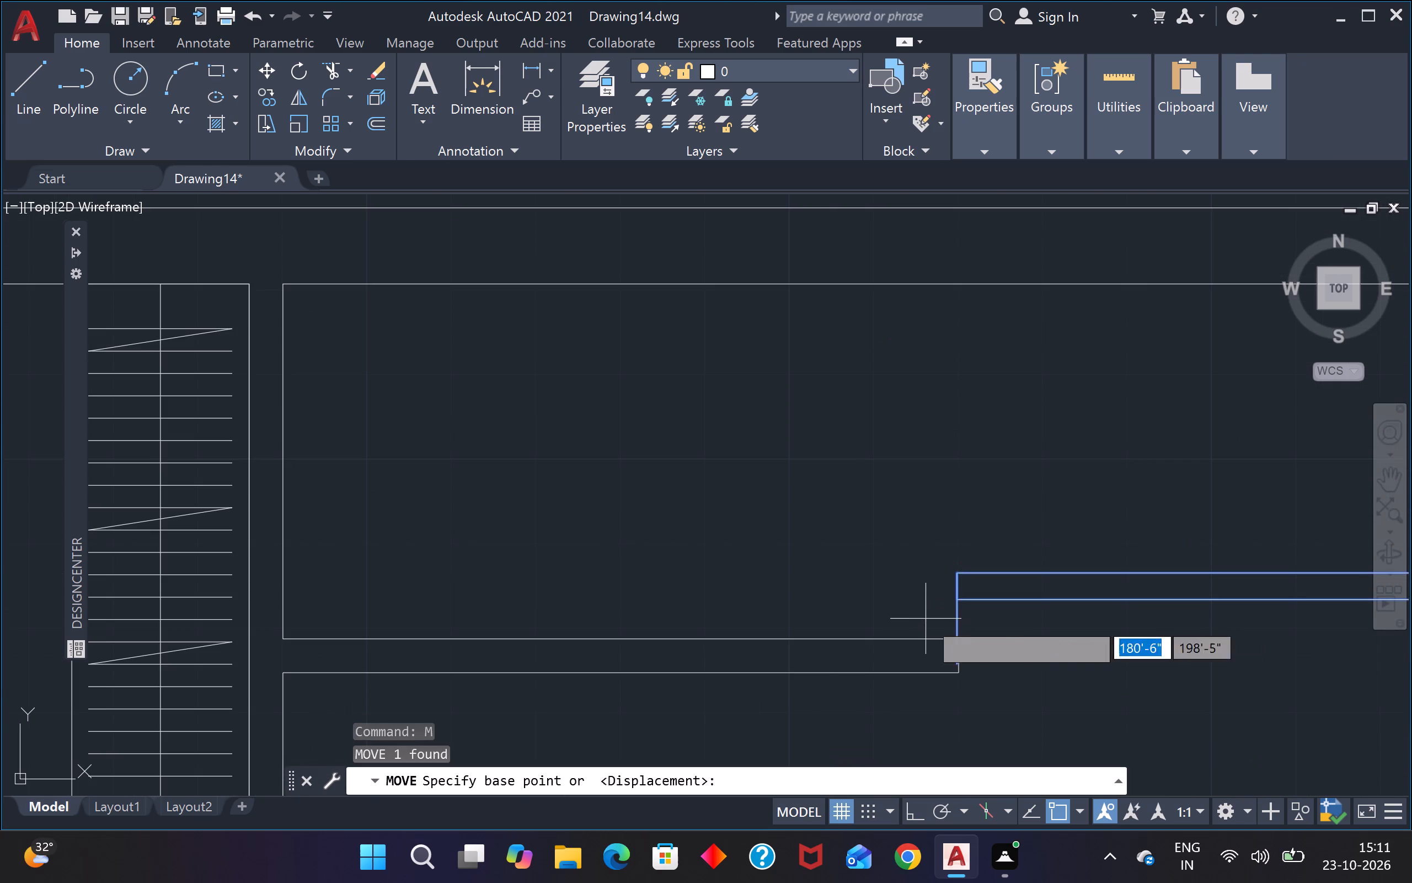
pyautogui.click(961, 663)
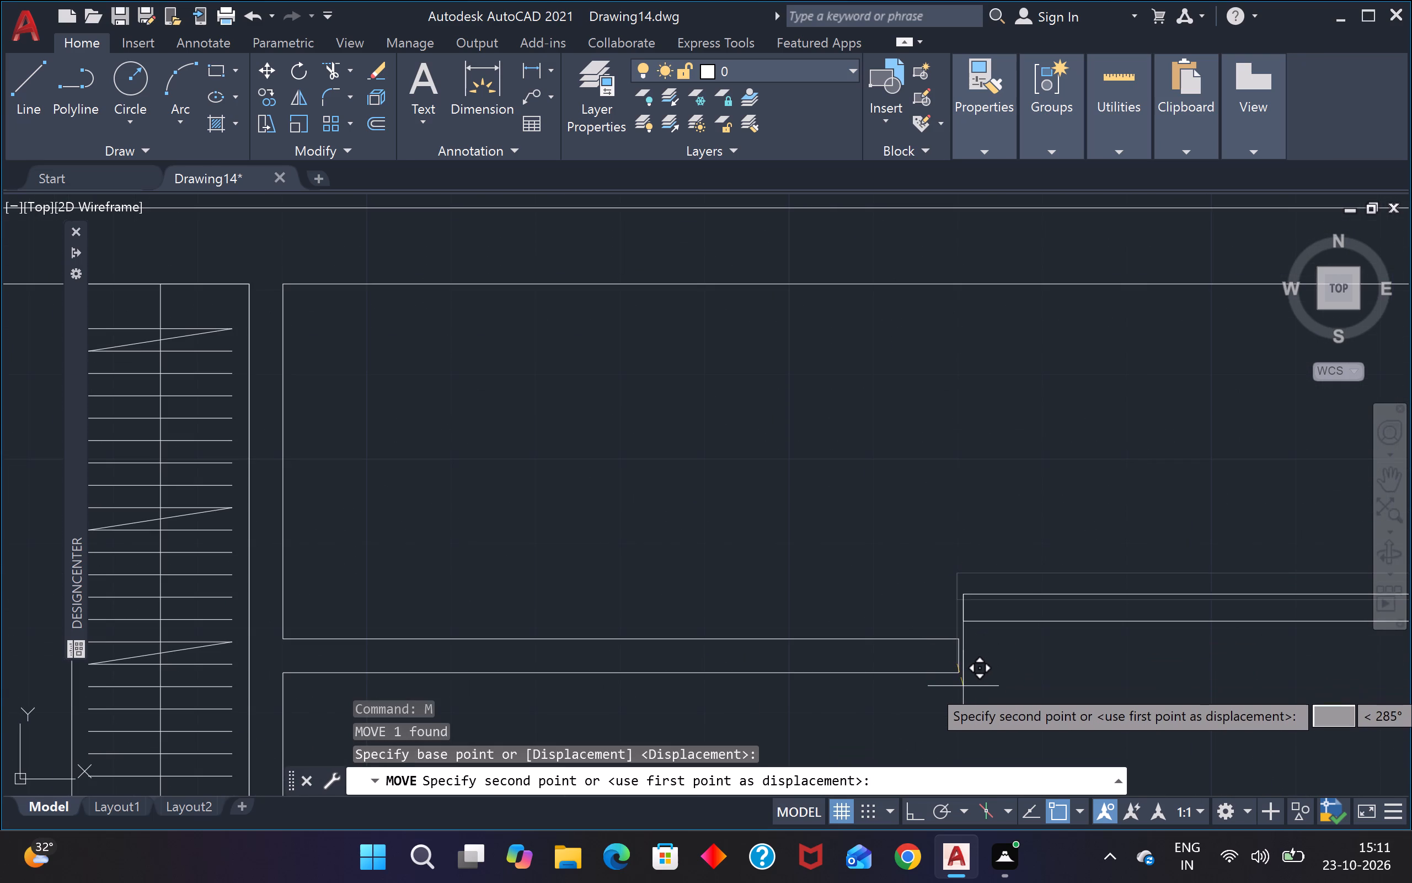
pyautogui.click(960, 729)
pyautogui.scroll(-3, 1065, 672)
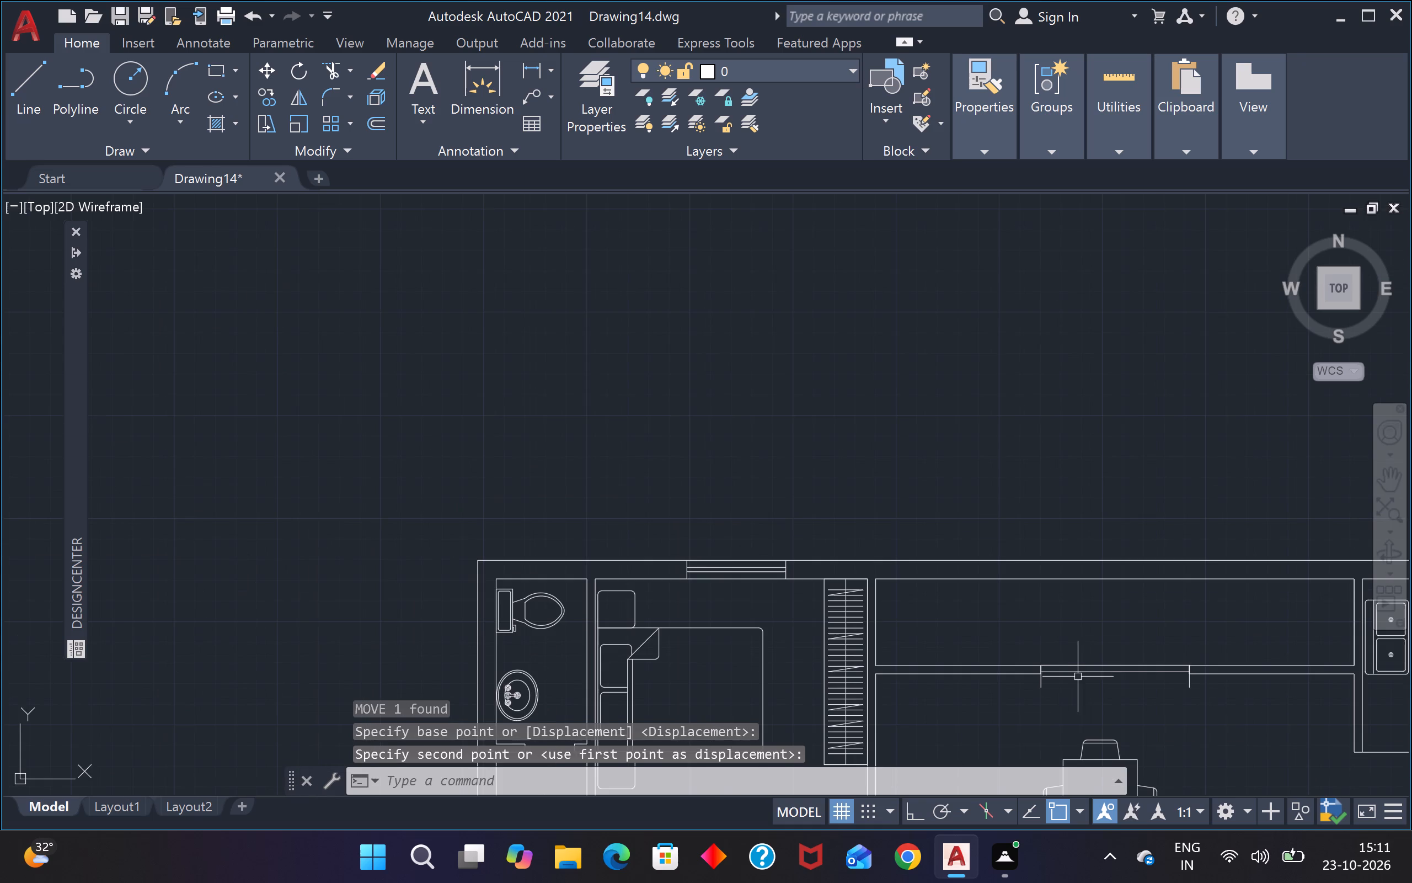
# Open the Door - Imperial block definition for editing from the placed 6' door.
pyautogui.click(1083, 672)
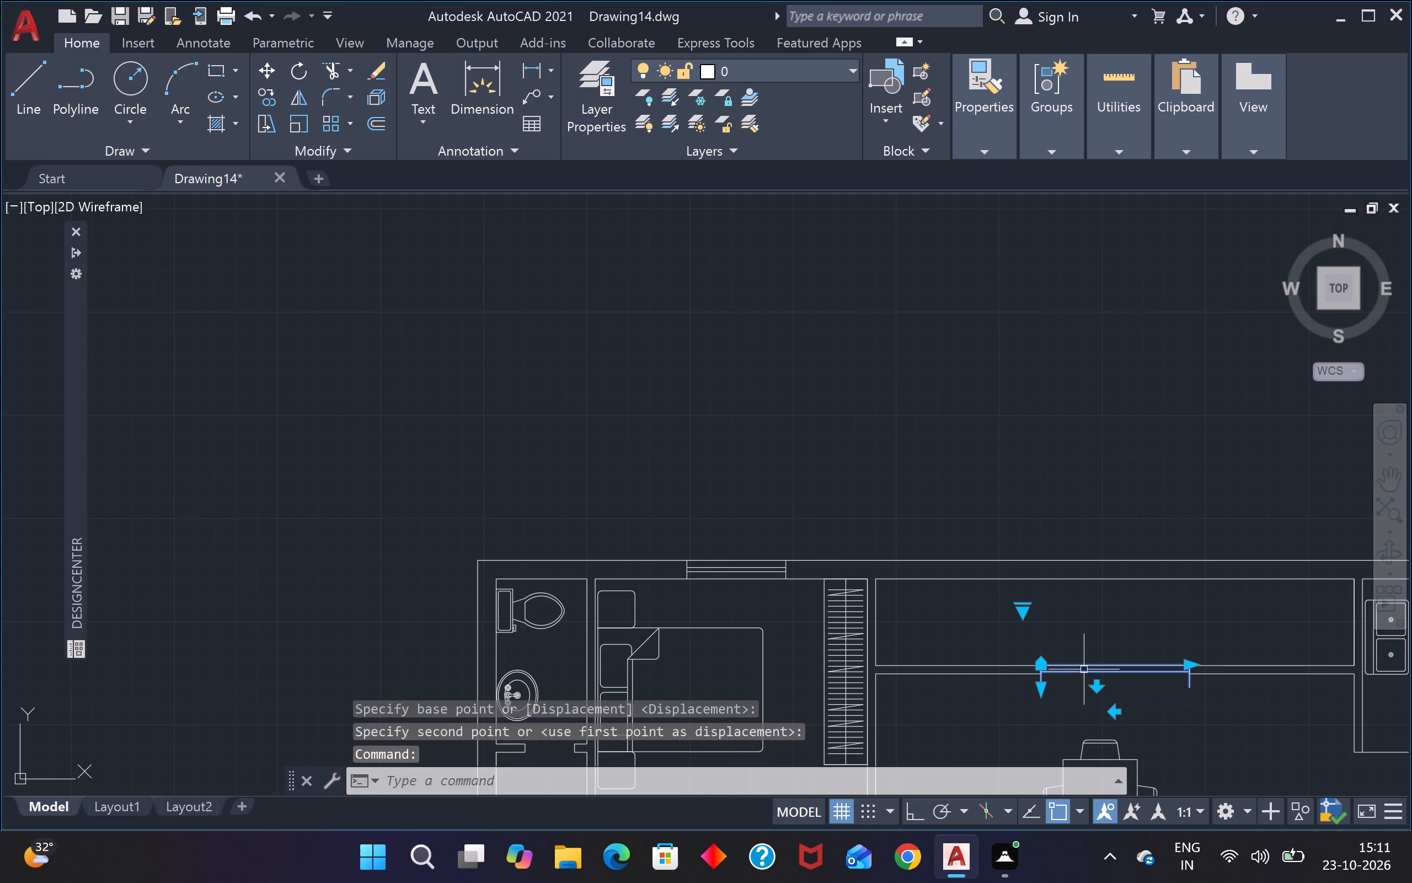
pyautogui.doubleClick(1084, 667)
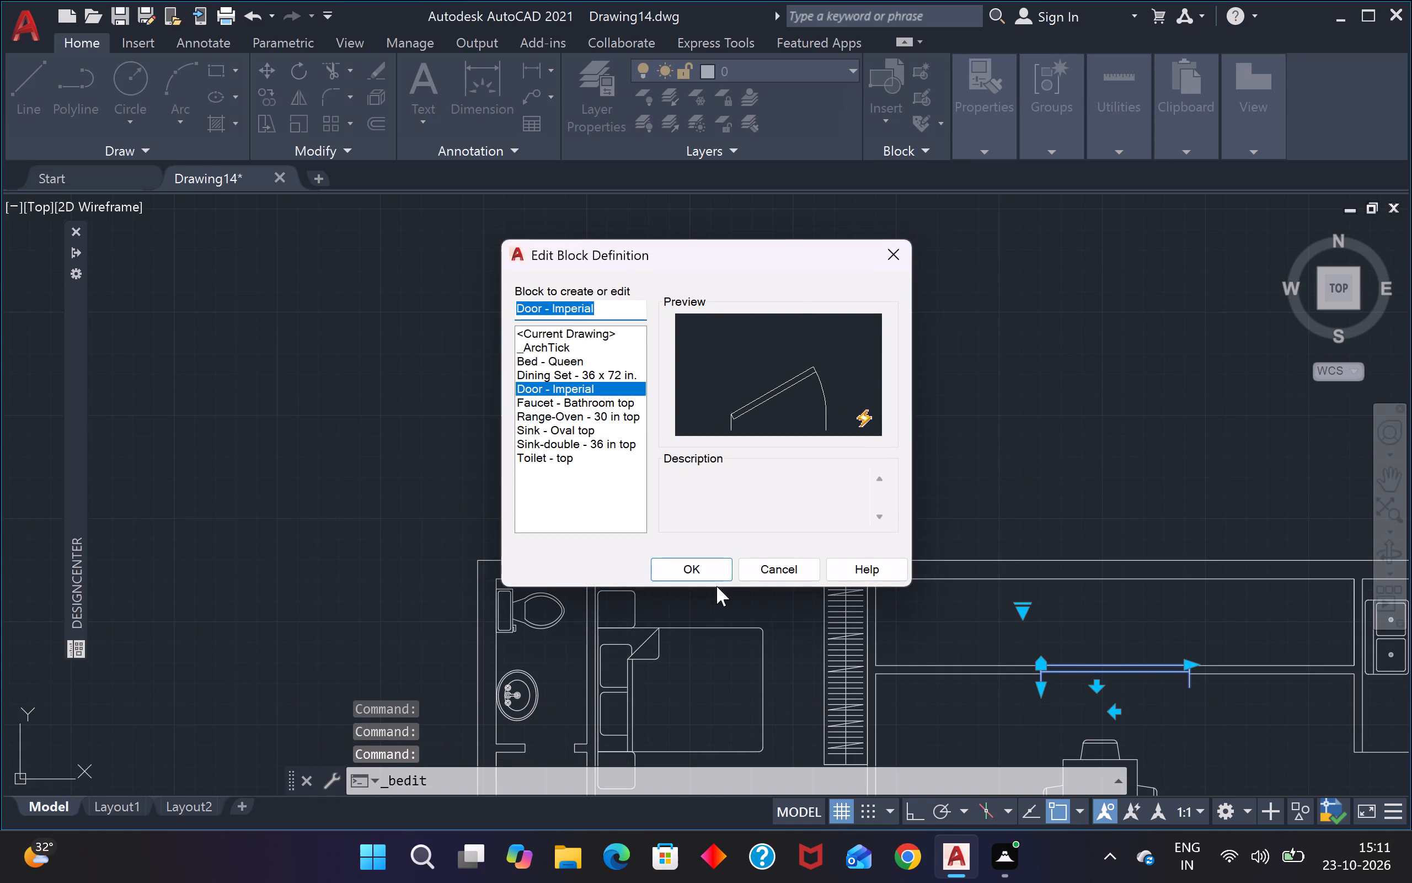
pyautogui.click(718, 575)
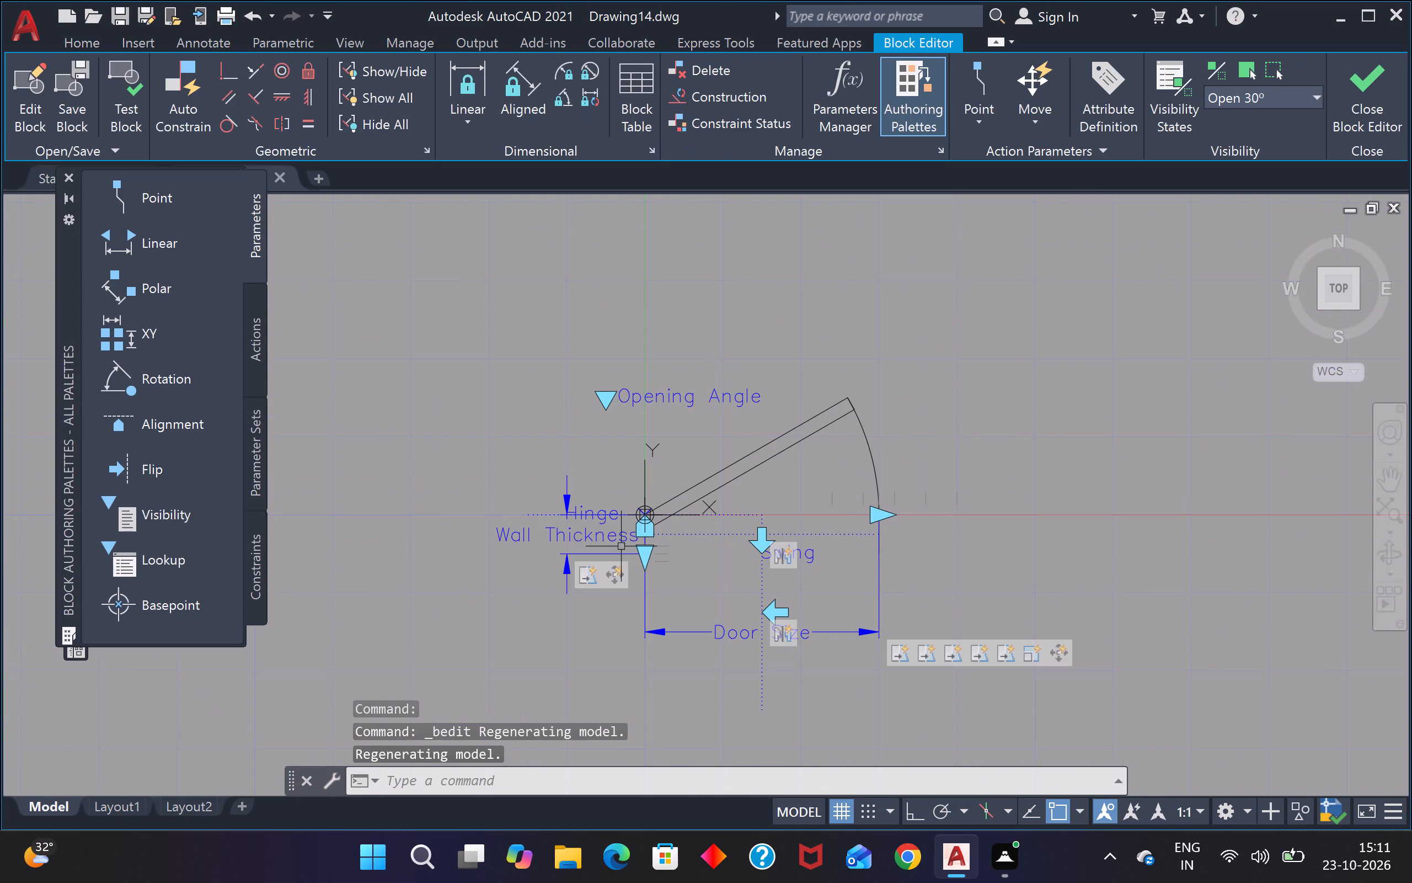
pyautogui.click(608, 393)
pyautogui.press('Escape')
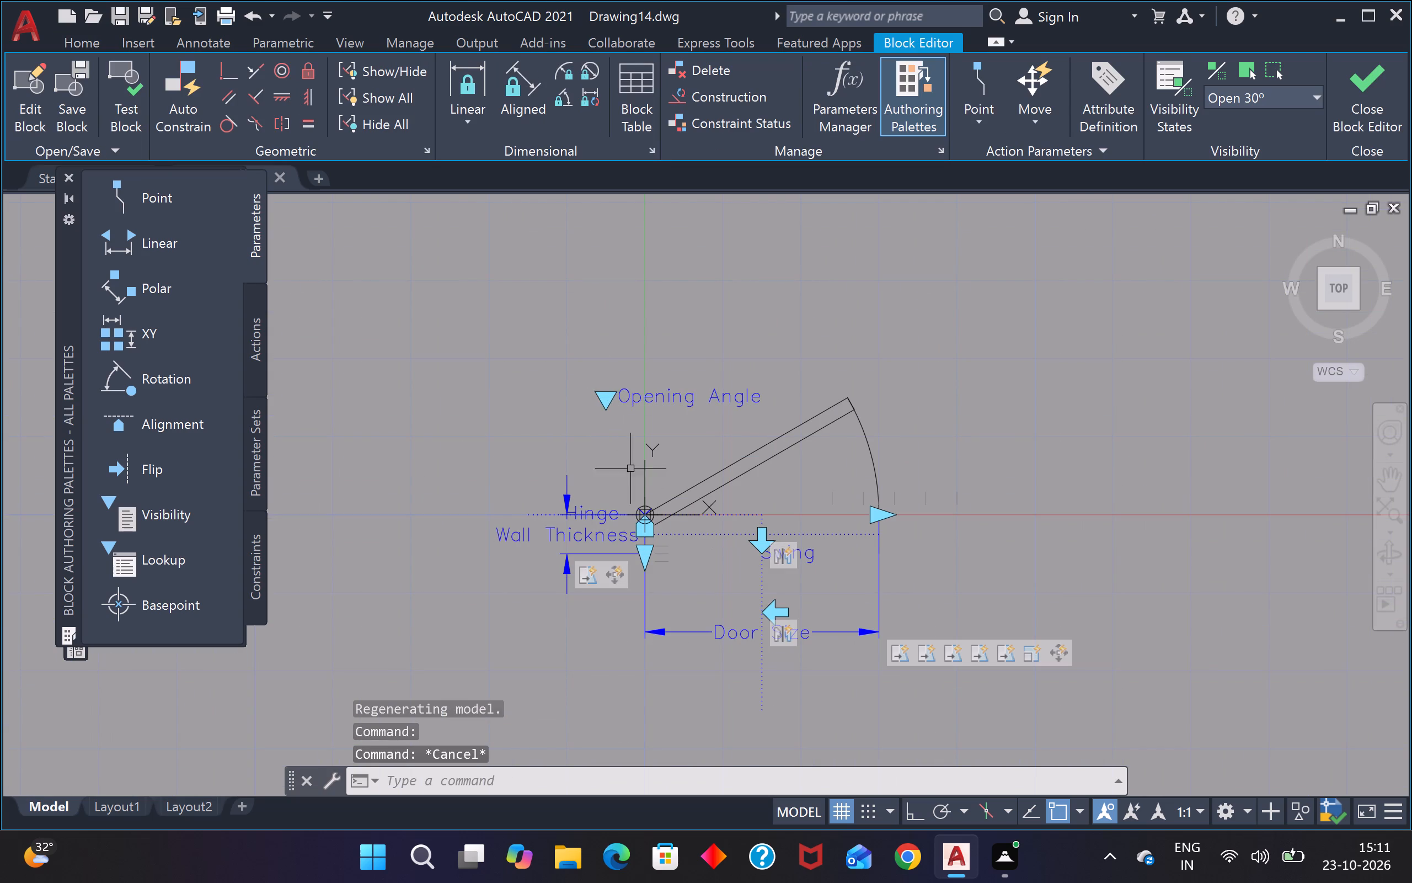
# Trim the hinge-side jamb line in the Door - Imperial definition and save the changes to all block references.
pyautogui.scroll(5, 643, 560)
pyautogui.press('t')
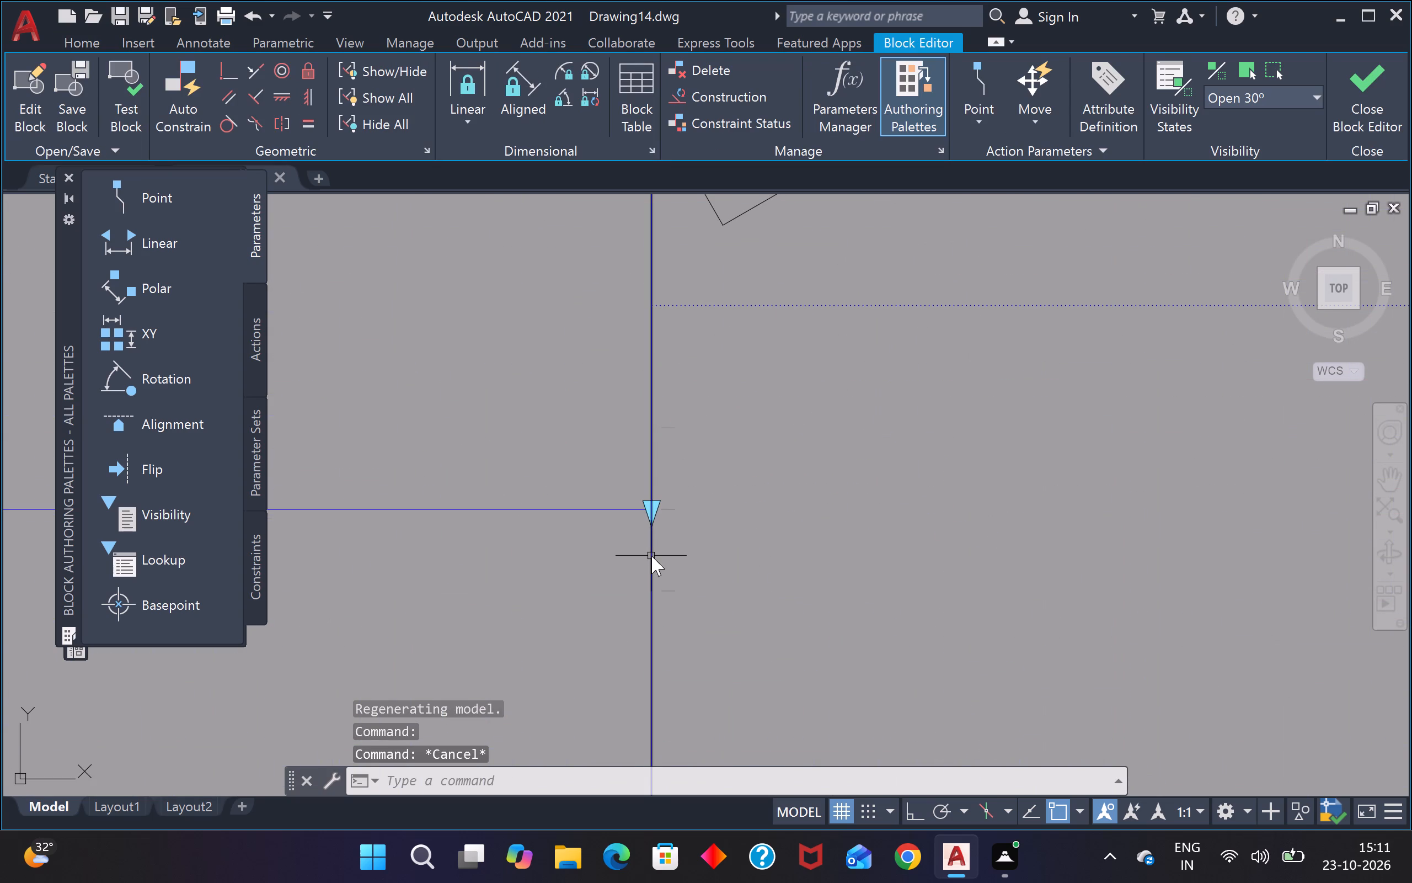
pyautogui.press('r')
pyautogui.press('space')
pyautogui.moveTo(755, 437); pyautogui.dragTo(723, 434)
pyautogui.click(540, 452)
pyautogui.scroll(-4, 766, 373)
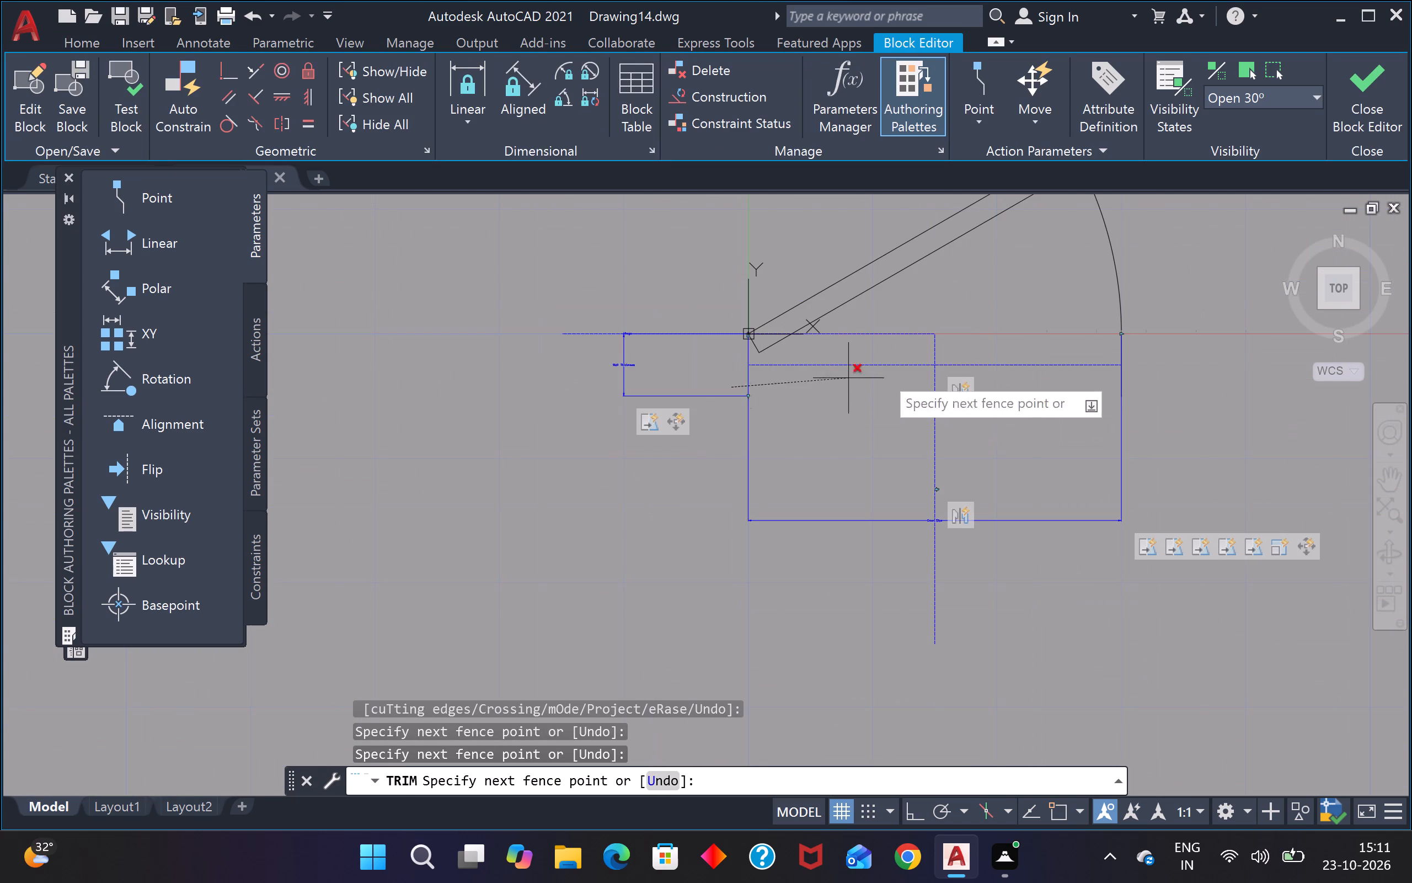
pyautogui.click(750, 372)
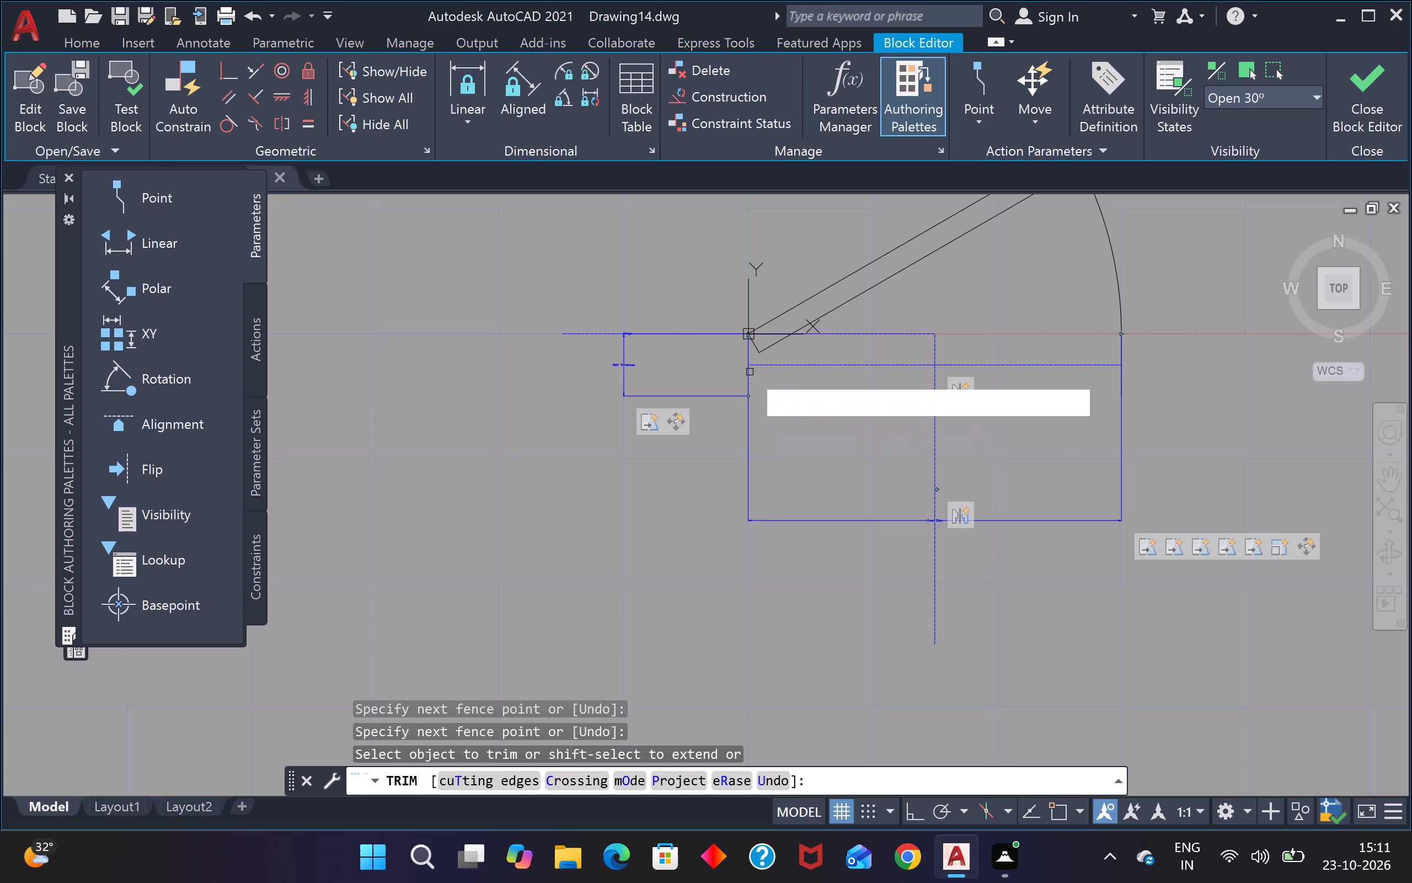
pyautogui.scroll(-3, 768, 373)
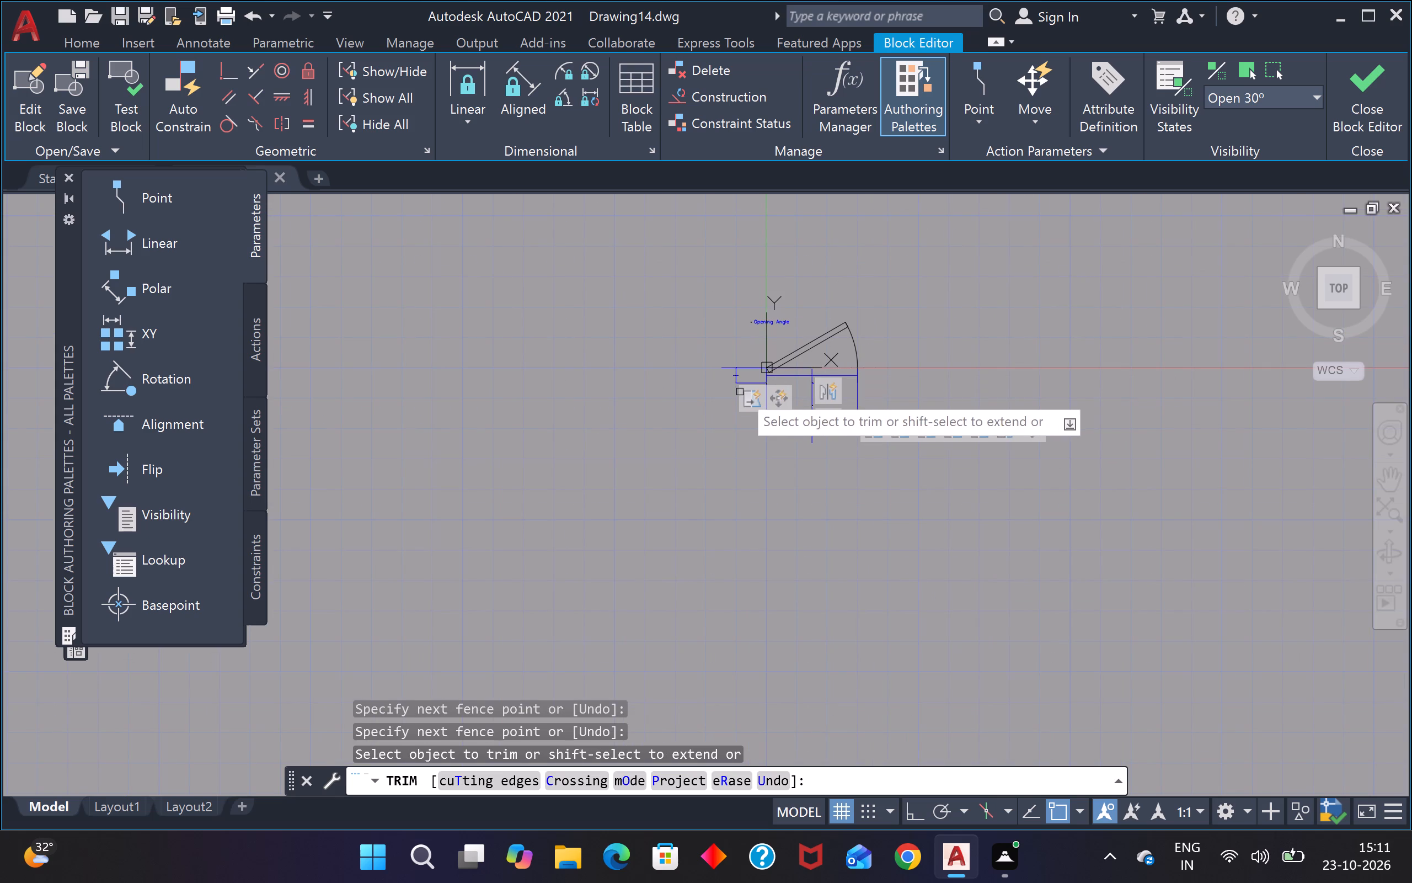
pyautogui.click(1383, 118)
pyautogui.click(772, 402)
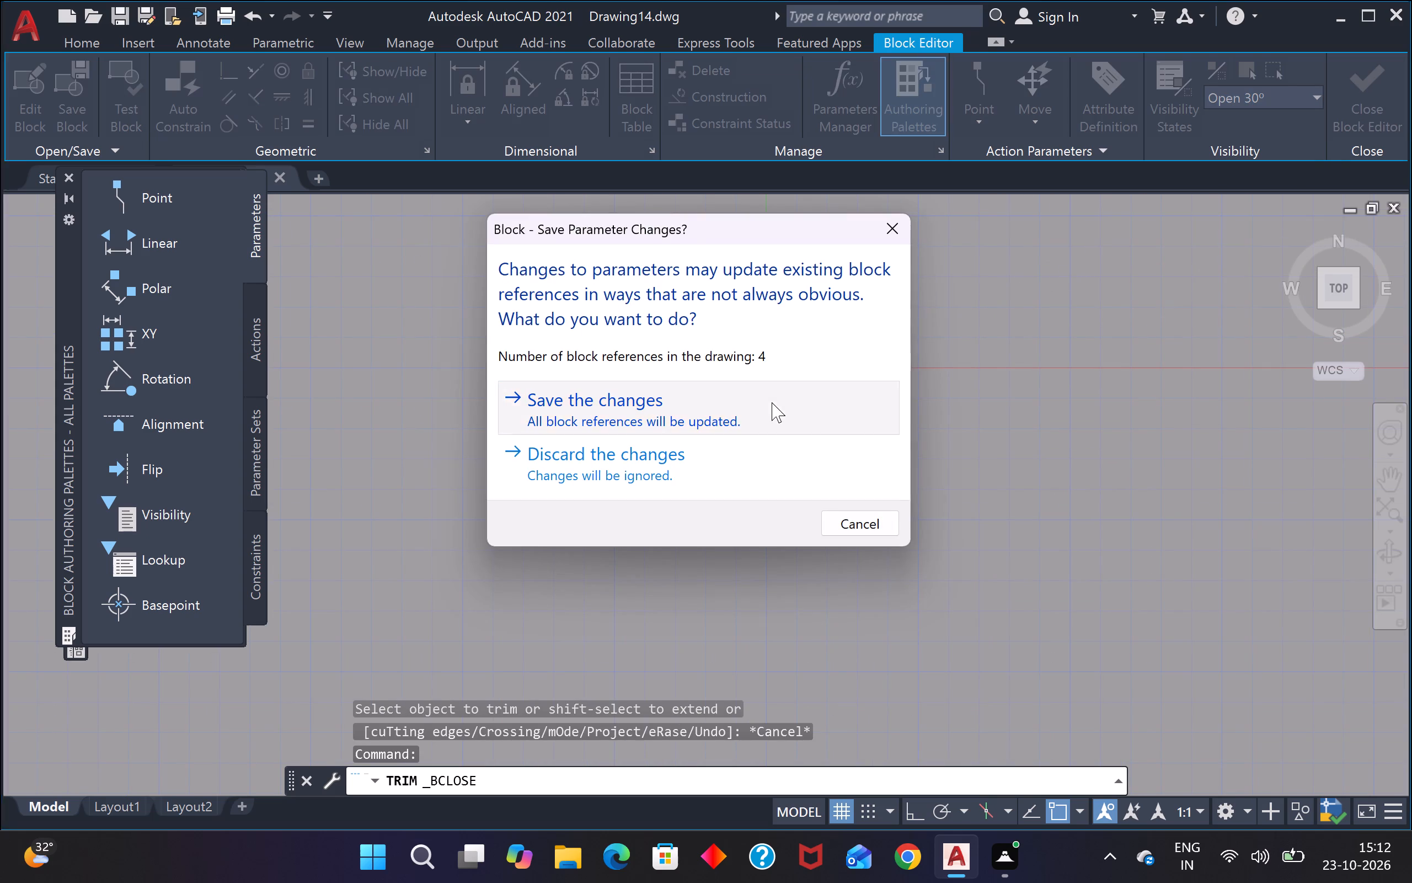
# Examine the jamb at the free end of the 6' door block in the opening above the dining table.
pyautogui.scroll(-3, 815, 418)
pyautogui.scroll(4, 897, 492)
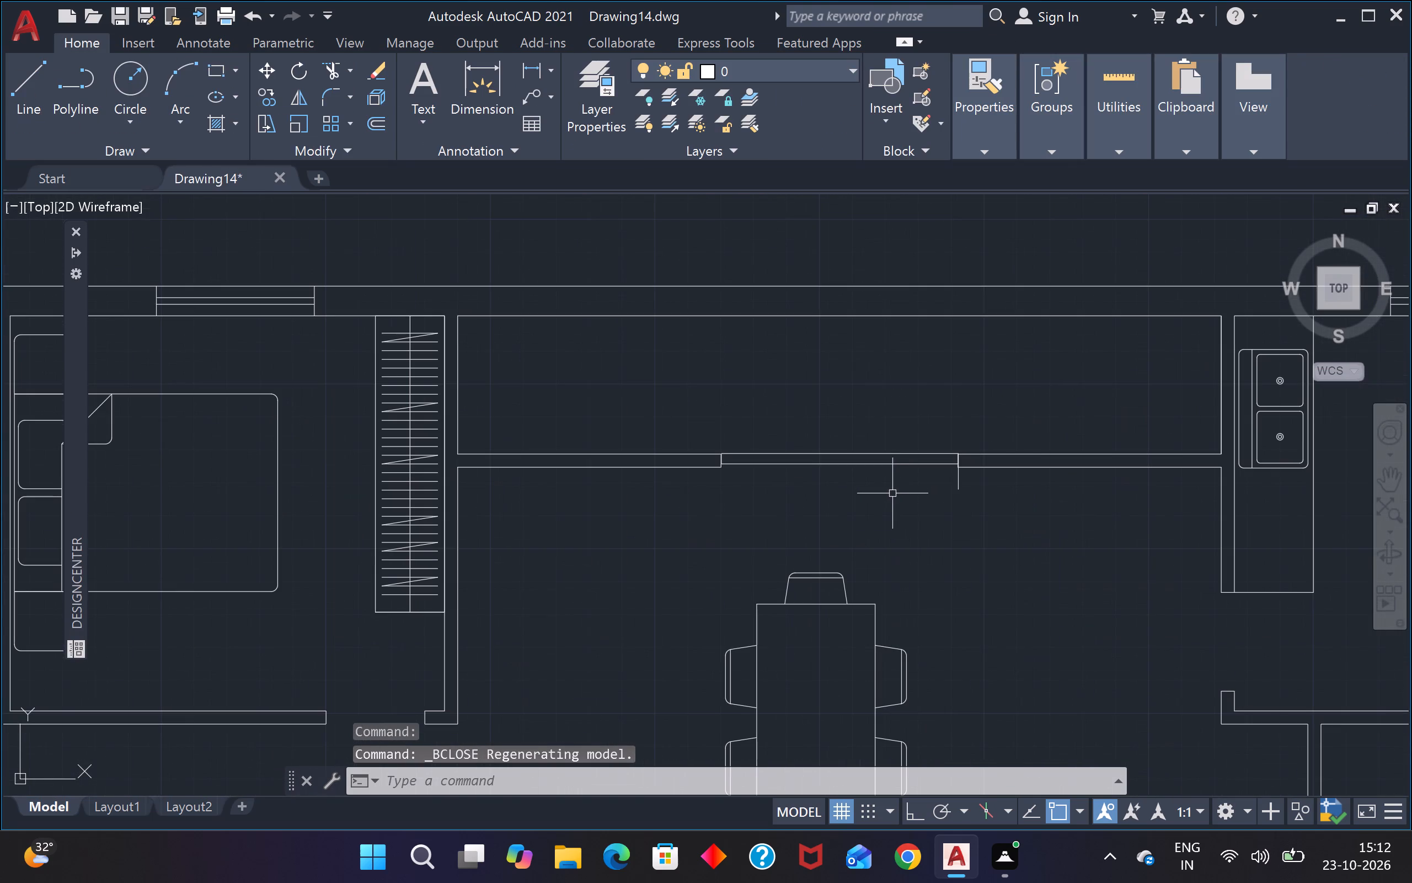
pyautogui.scroll(3, 958, 483)
pyautogui.click(974, 481)
pyautogui.click(900, 492)
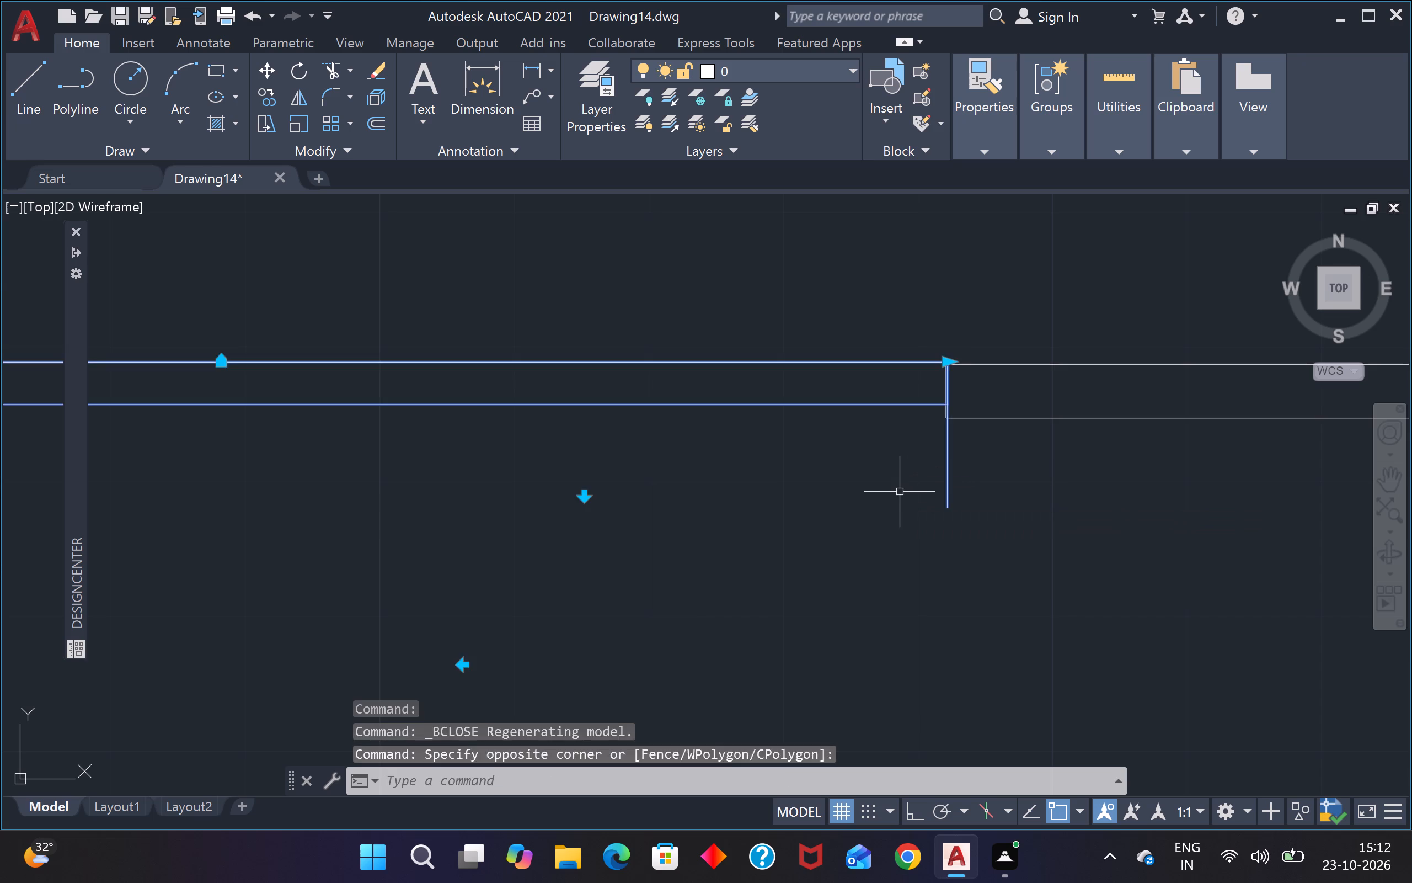
pyautogui.press('Escape')
pyautogui.scroll(-3, 253, 471)
pyautogui.press('Escape')
pyautogui.press('Escape')
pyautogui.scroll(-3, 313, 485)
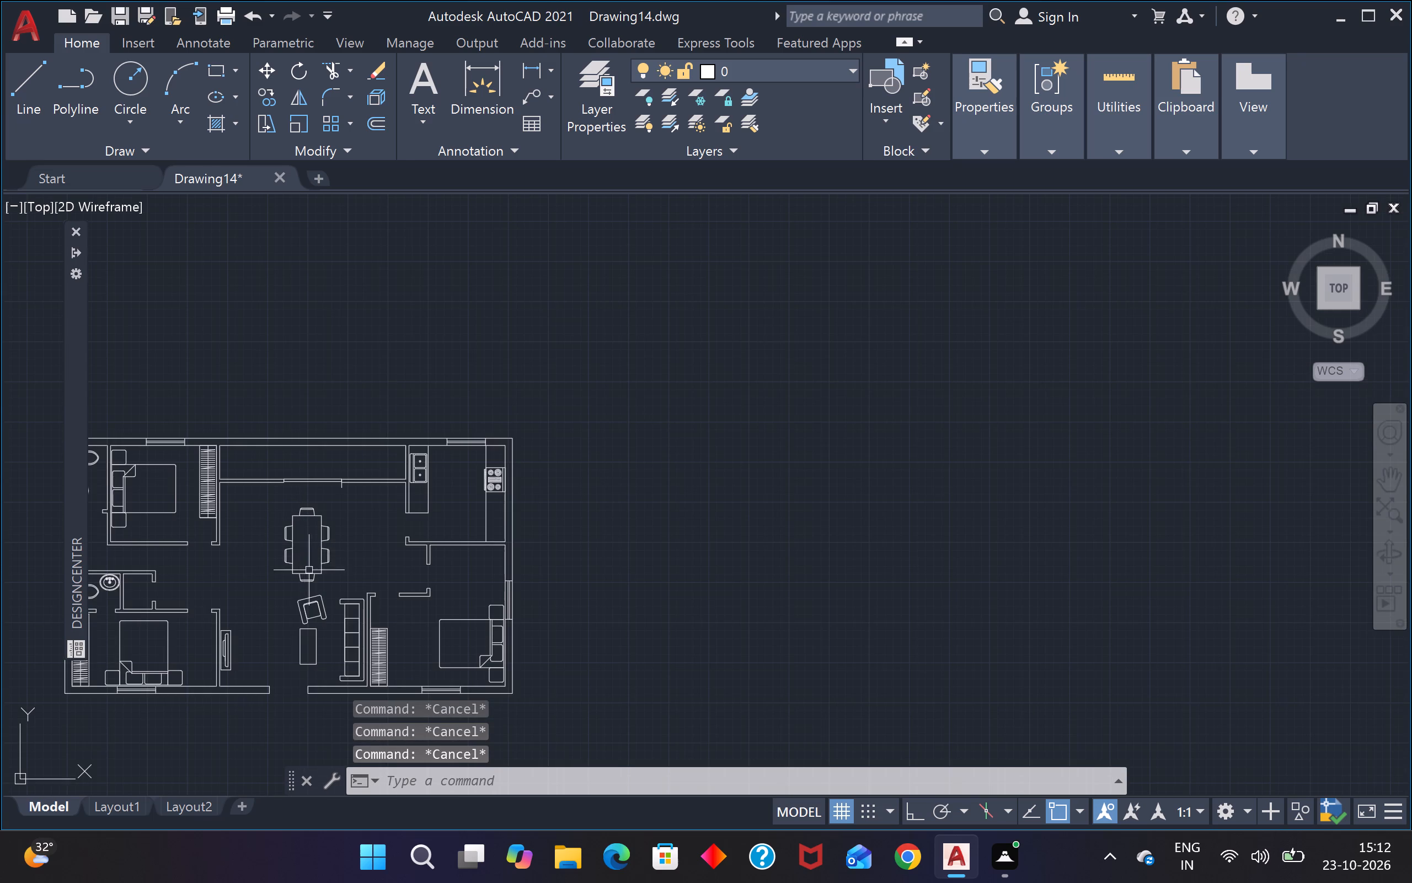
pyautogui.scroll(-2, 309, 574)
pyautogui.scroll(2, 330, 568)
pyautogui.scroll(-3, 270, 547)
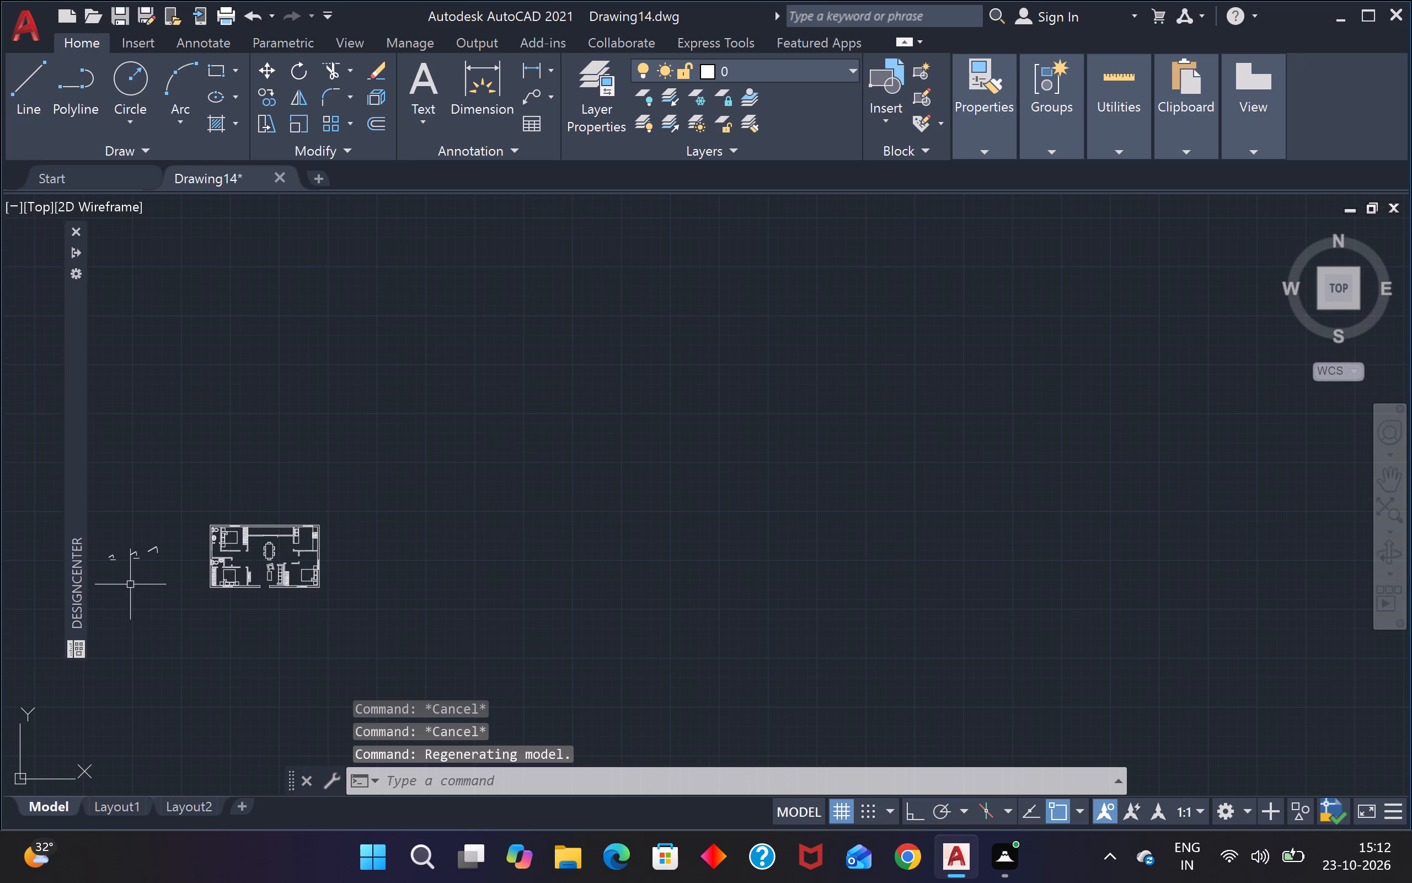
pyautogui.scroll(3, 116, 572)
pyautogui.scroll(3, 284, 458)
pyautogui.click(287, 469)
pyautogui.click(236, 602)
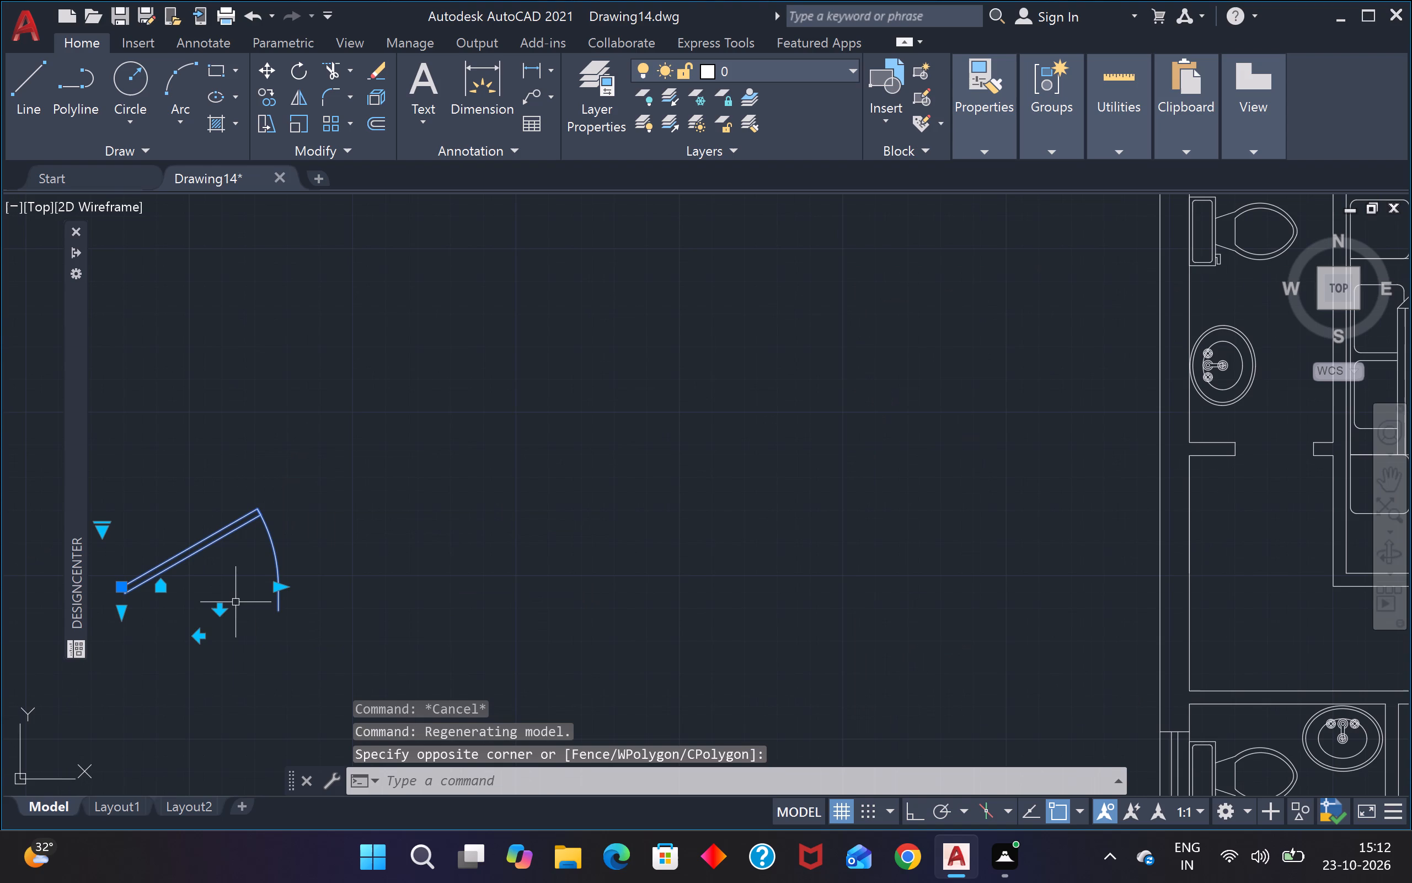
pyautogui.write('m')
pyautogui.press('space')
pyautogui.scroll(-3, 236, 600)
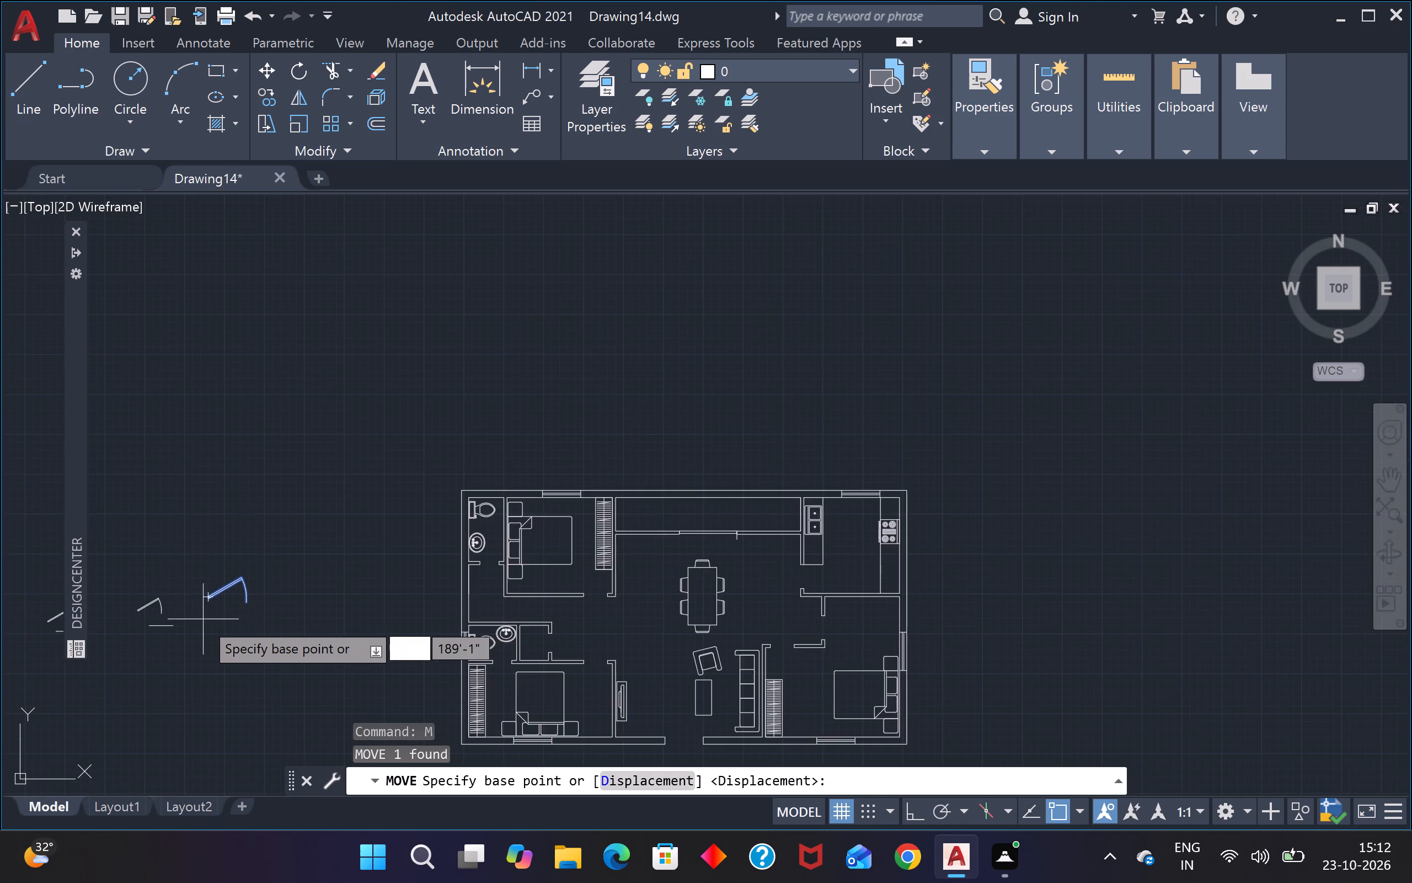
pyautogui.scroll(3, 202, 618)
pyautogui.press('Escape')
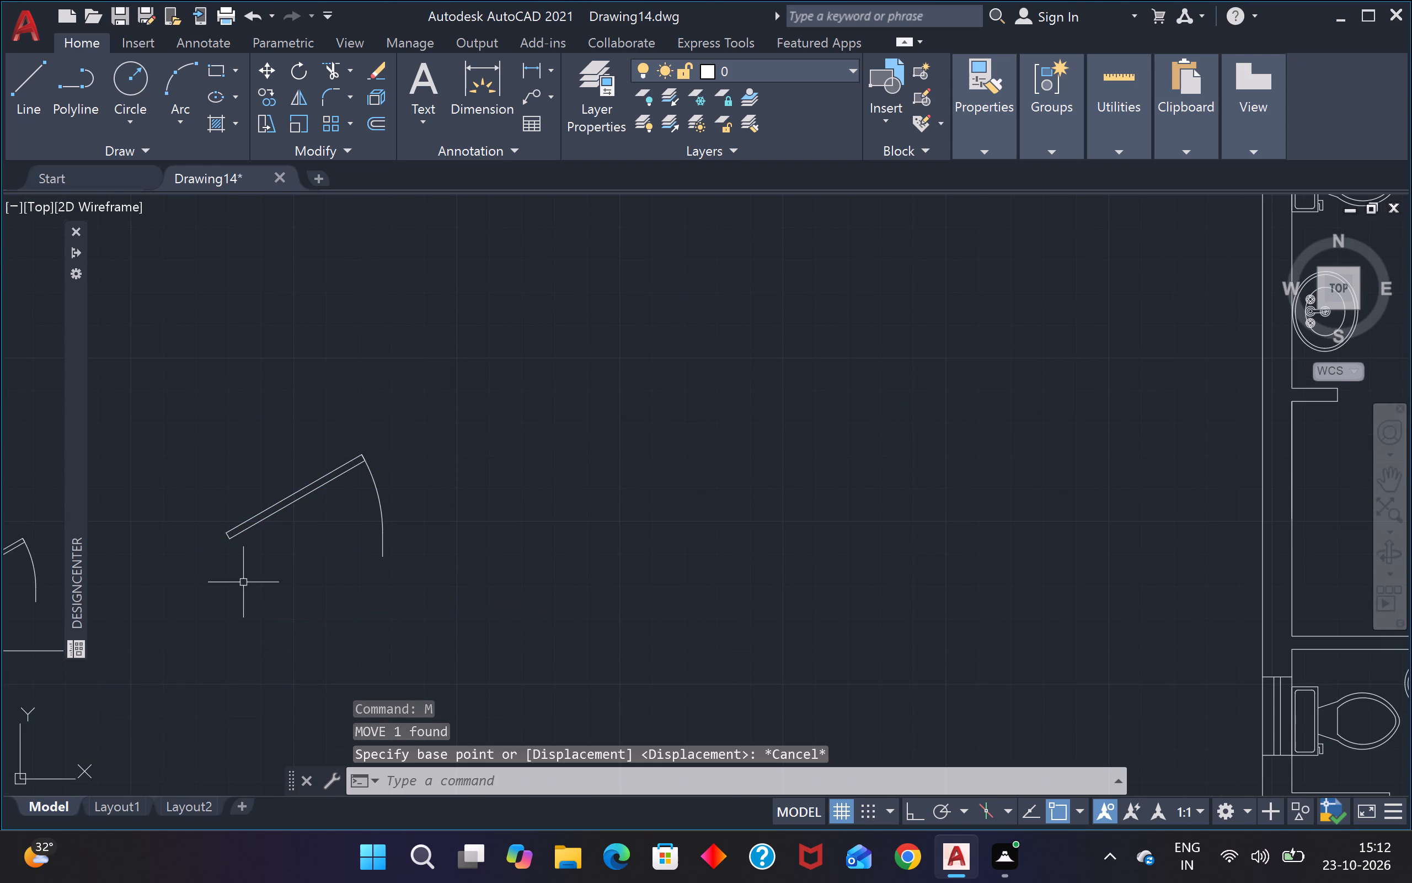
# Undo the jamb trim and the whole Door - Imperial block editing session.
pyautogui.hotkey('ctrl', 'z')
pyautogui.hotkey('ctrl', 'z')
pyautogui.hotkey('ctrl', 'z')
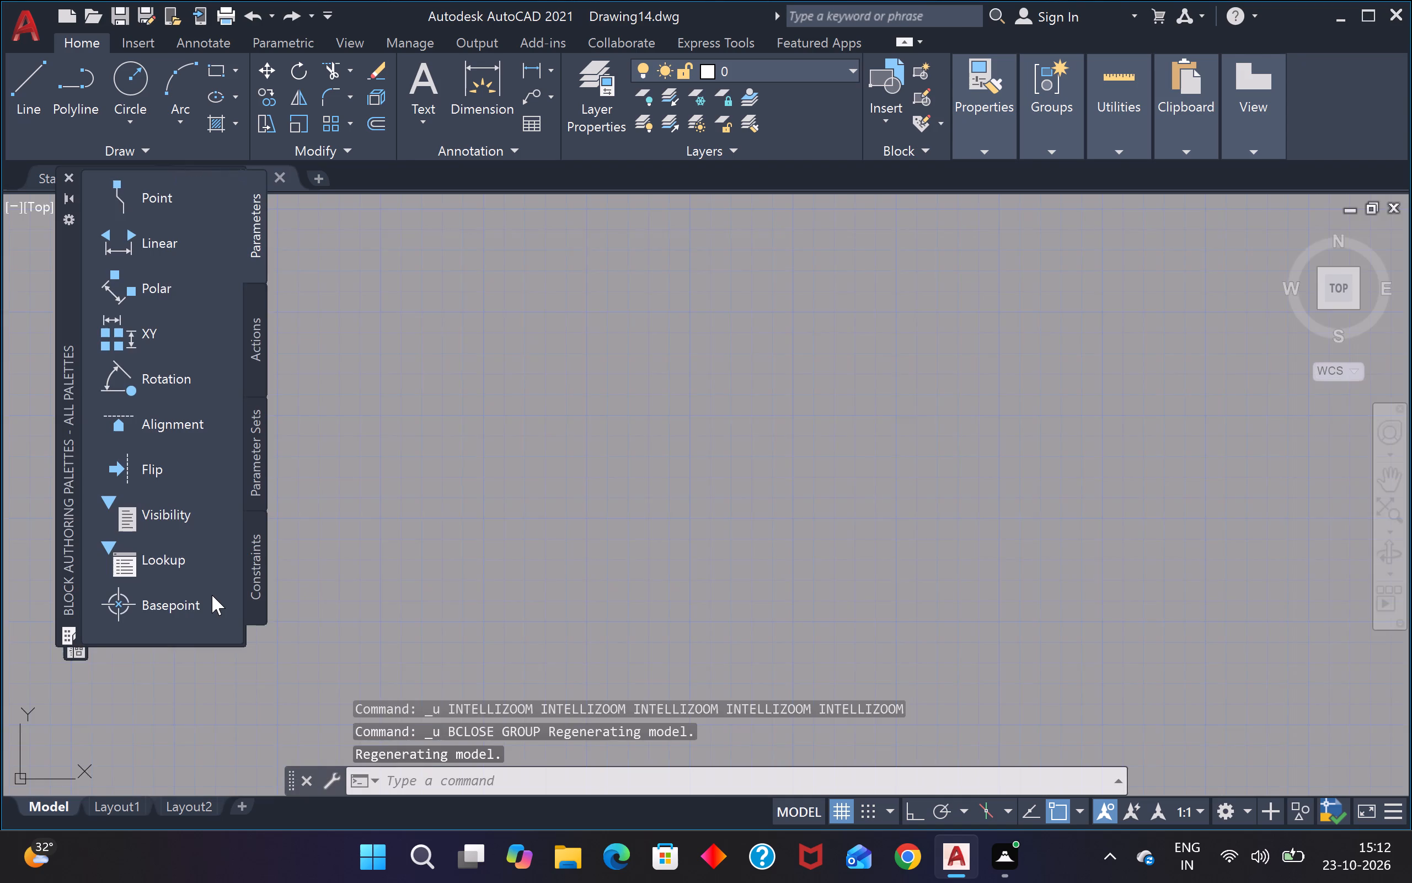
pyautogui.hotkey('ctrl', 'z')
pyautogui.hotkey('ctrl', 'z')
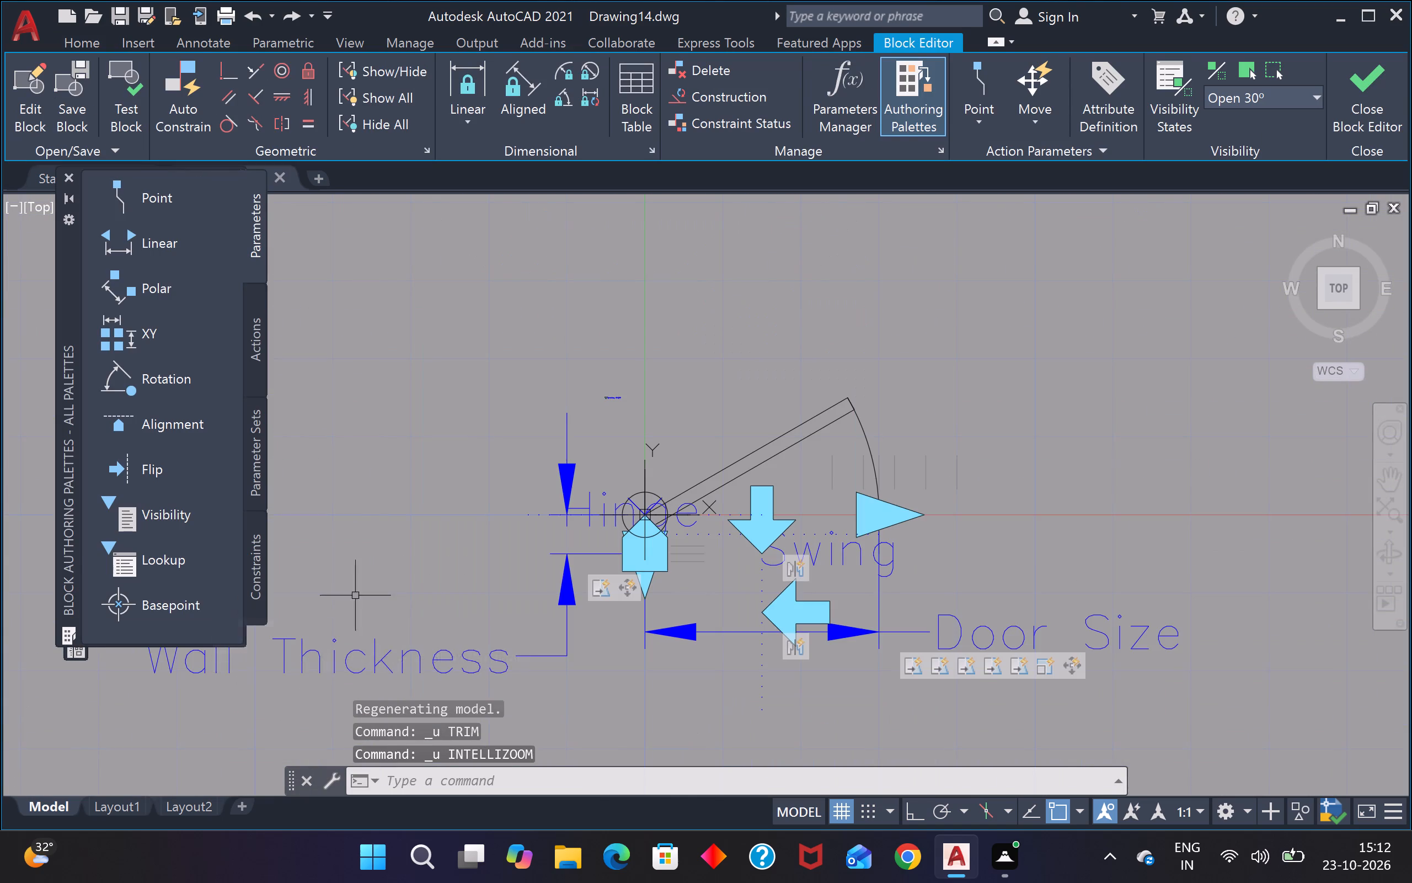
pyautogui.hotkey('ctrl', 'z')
# Move the door block nearest the plan by its lower hinge corner to the outer wall-end corner of the entrance opening below the coffee table.
pyautogui.scroll(-4, 820, 479)
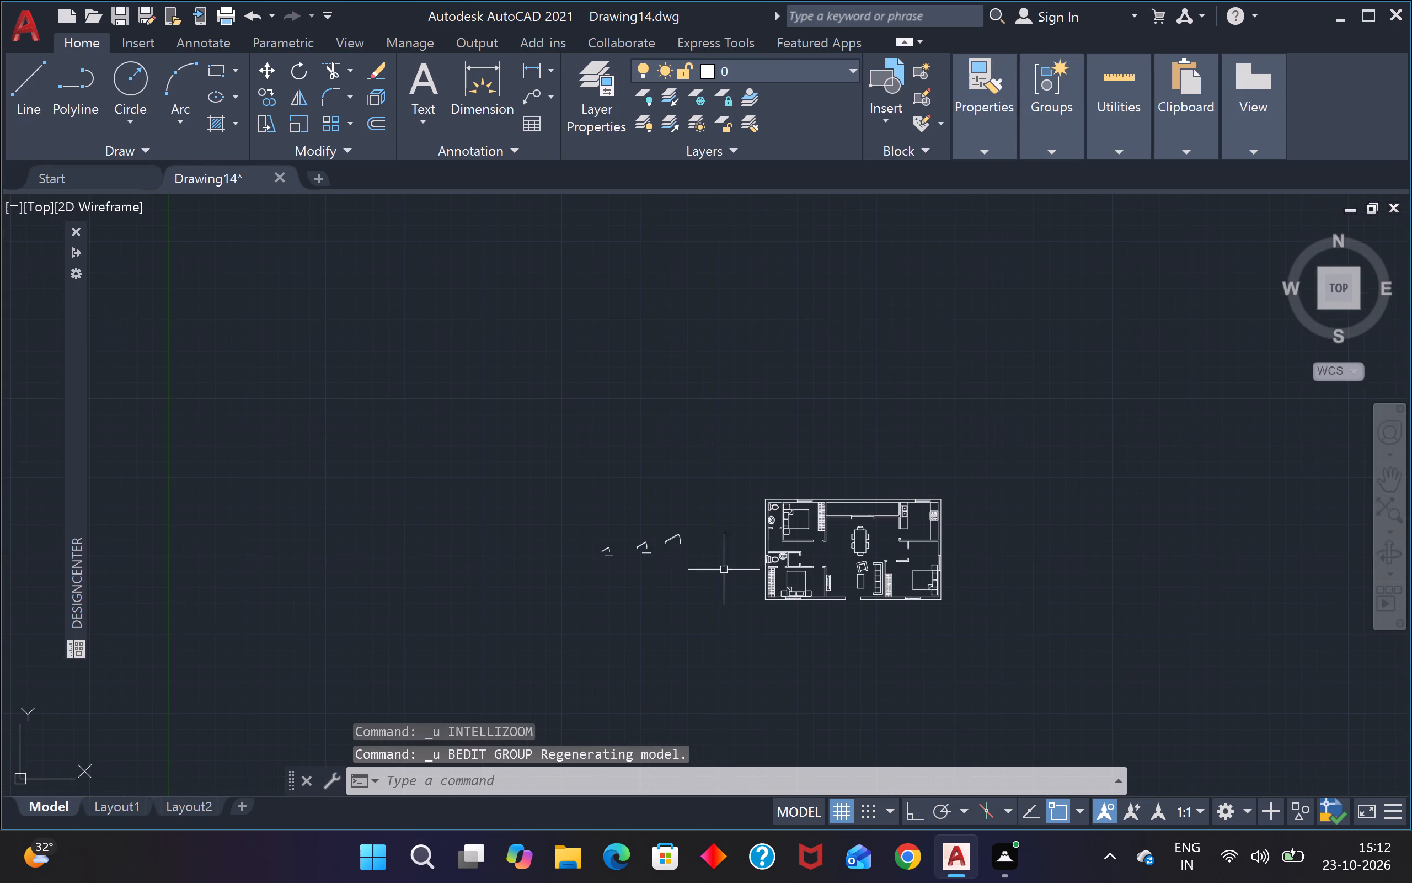
pyautogui.scroll(2, 668, 555)
pyautogui.click(720, 454)
pyautogui.click(689, 510)
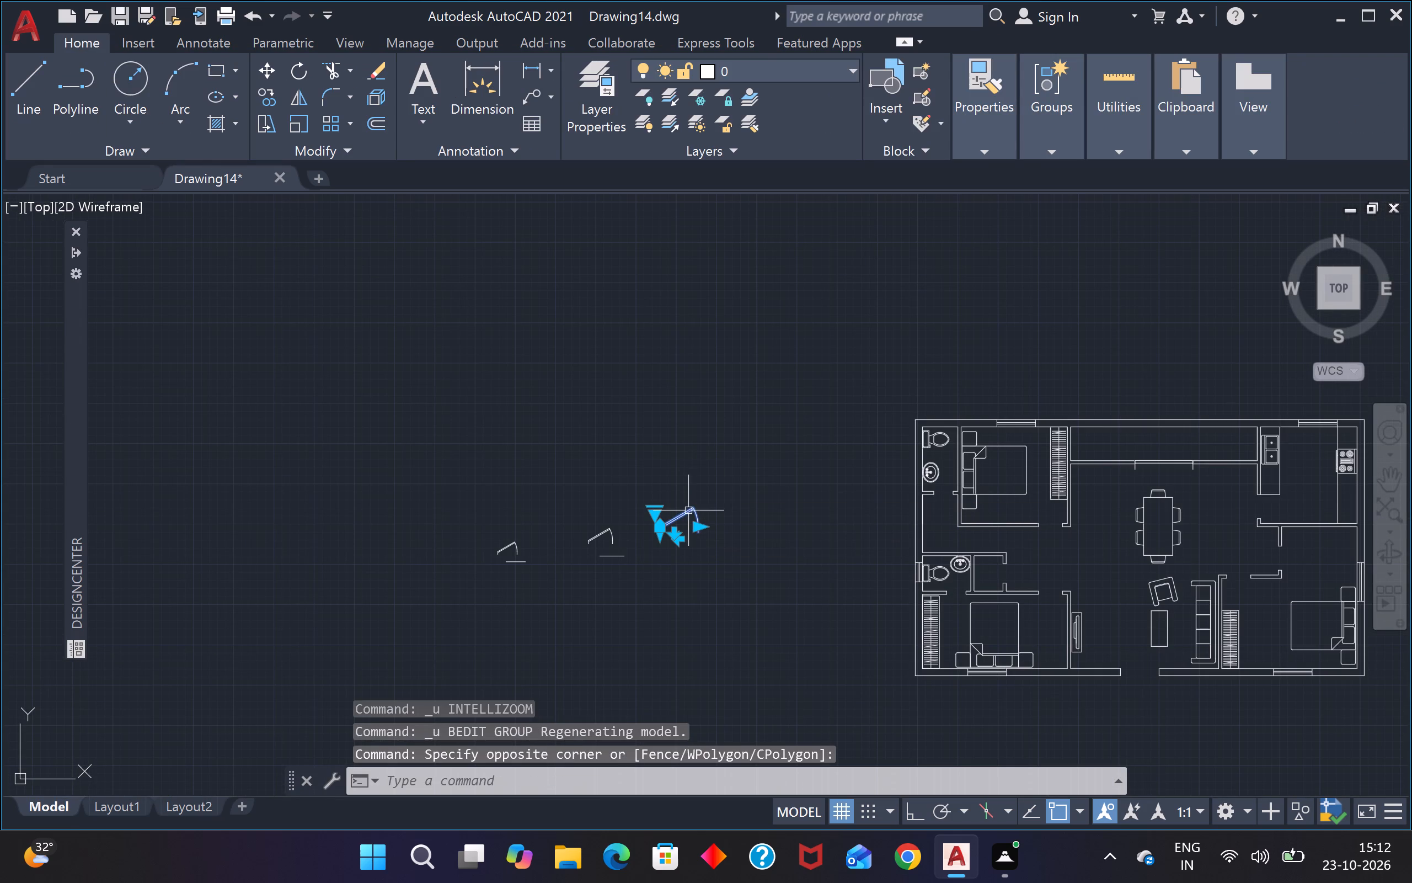
pyautogui.write('m')
pyautogui.press('space')
pyautogui.scroll(4, 652, 519)
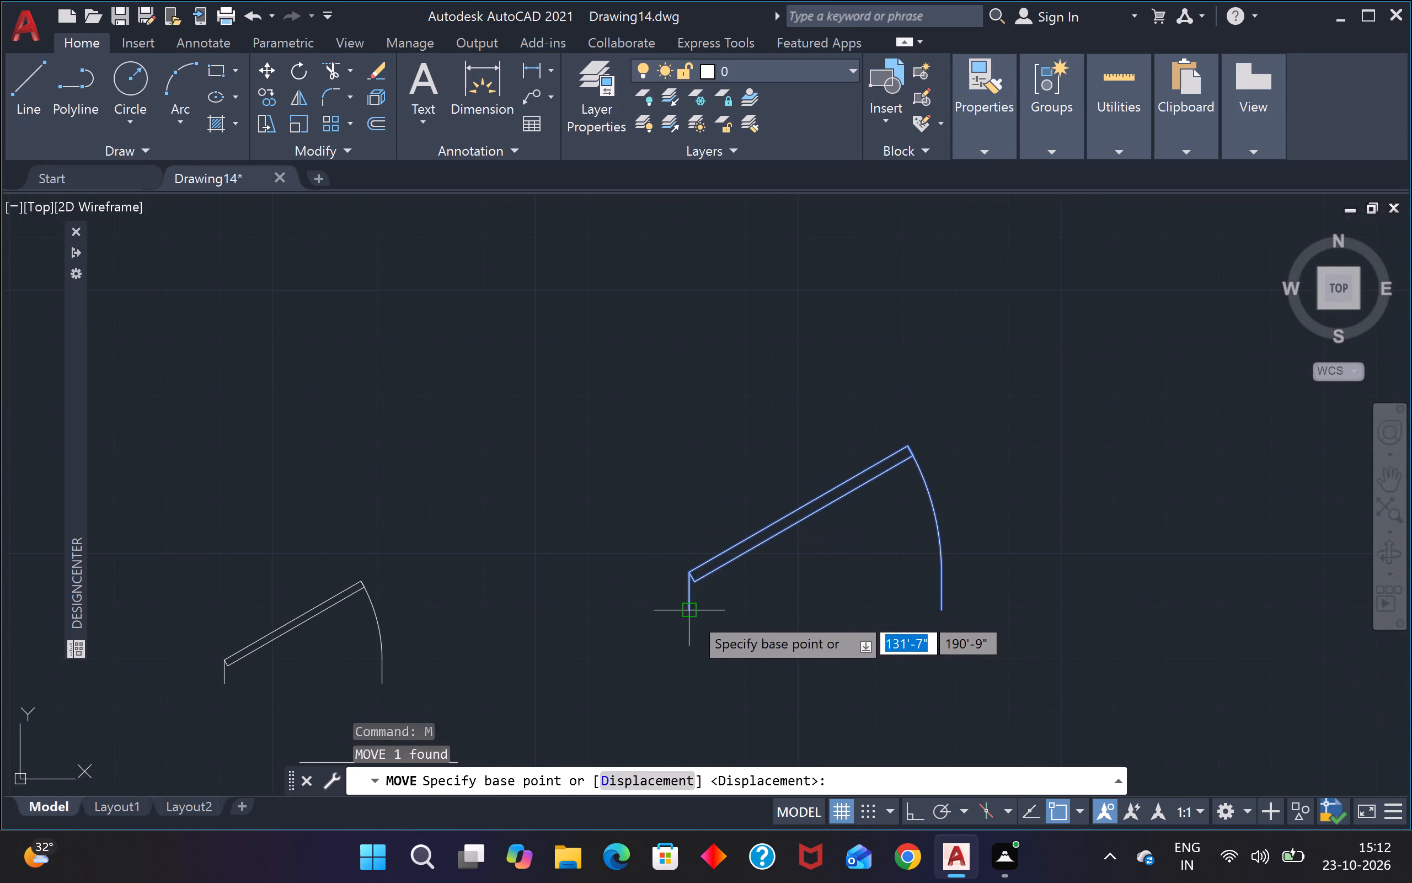
pyautogui.click(691, 614)
pyautogui.scroll(-5, 694, 581)
pyautogui.scroll(3, 1008, 674)
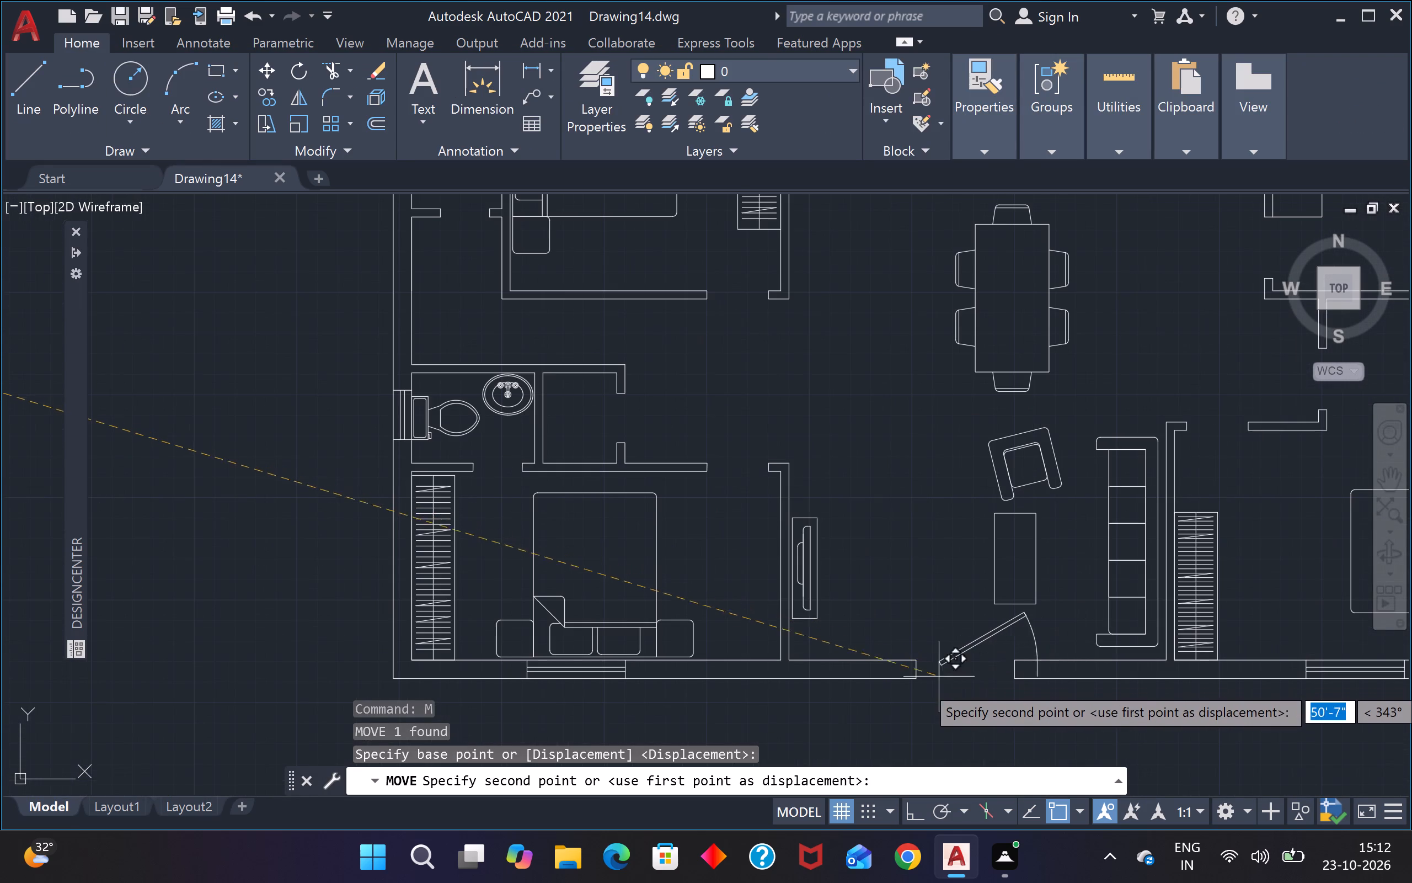
pyautogui.click(918, 680)
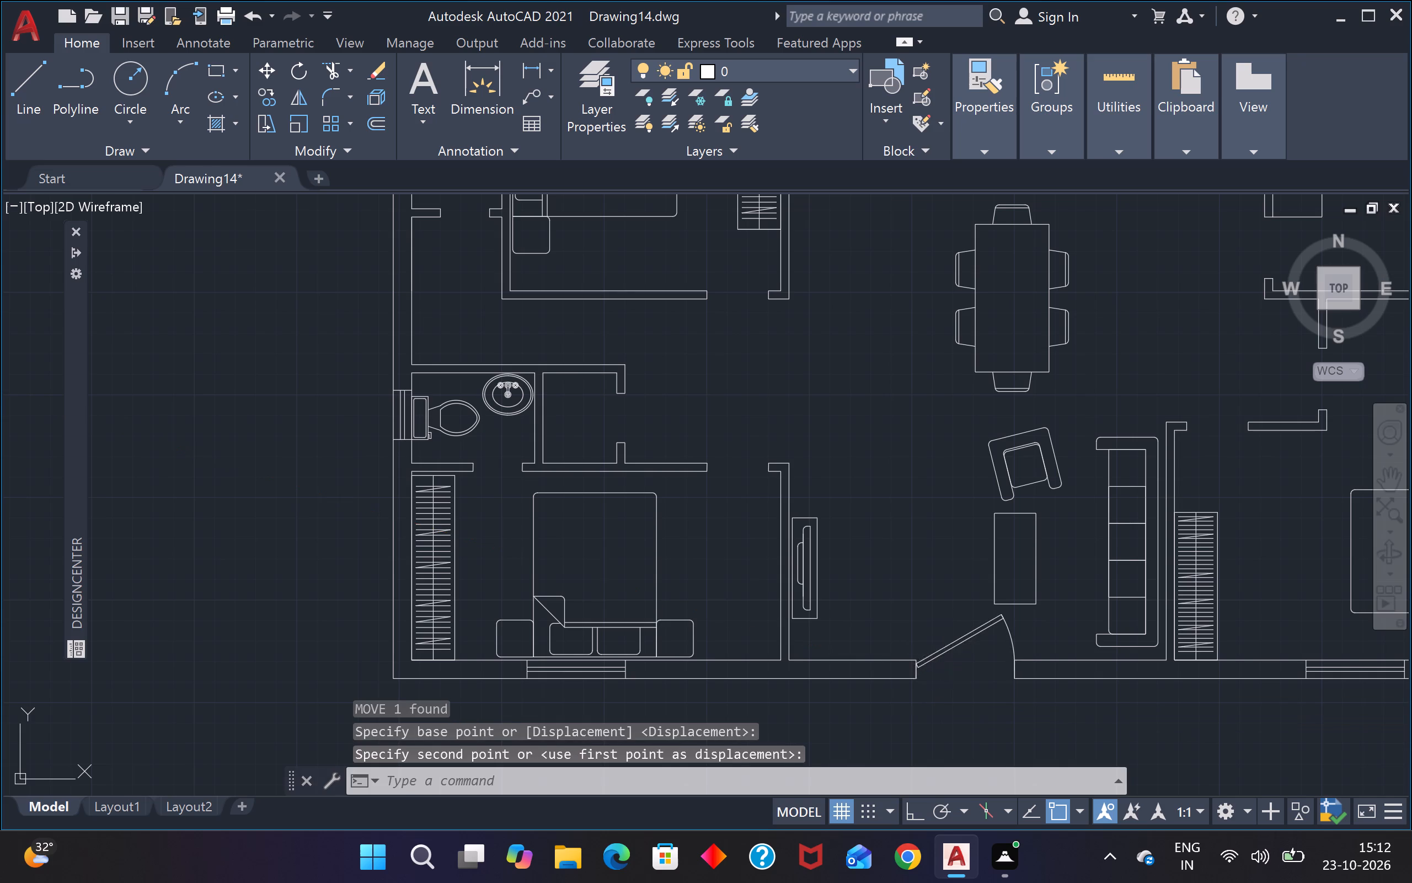
pyautogui.click(952, 650)
pyautogui.press('Escape')
# Move the loose door block near the plan by its lower hinge corner to the wall-end corner of the lower-left bedroom opening.
pyautogui.scroll(-3, 921, 645)
pyautogui.scroll(2, 577, 572)
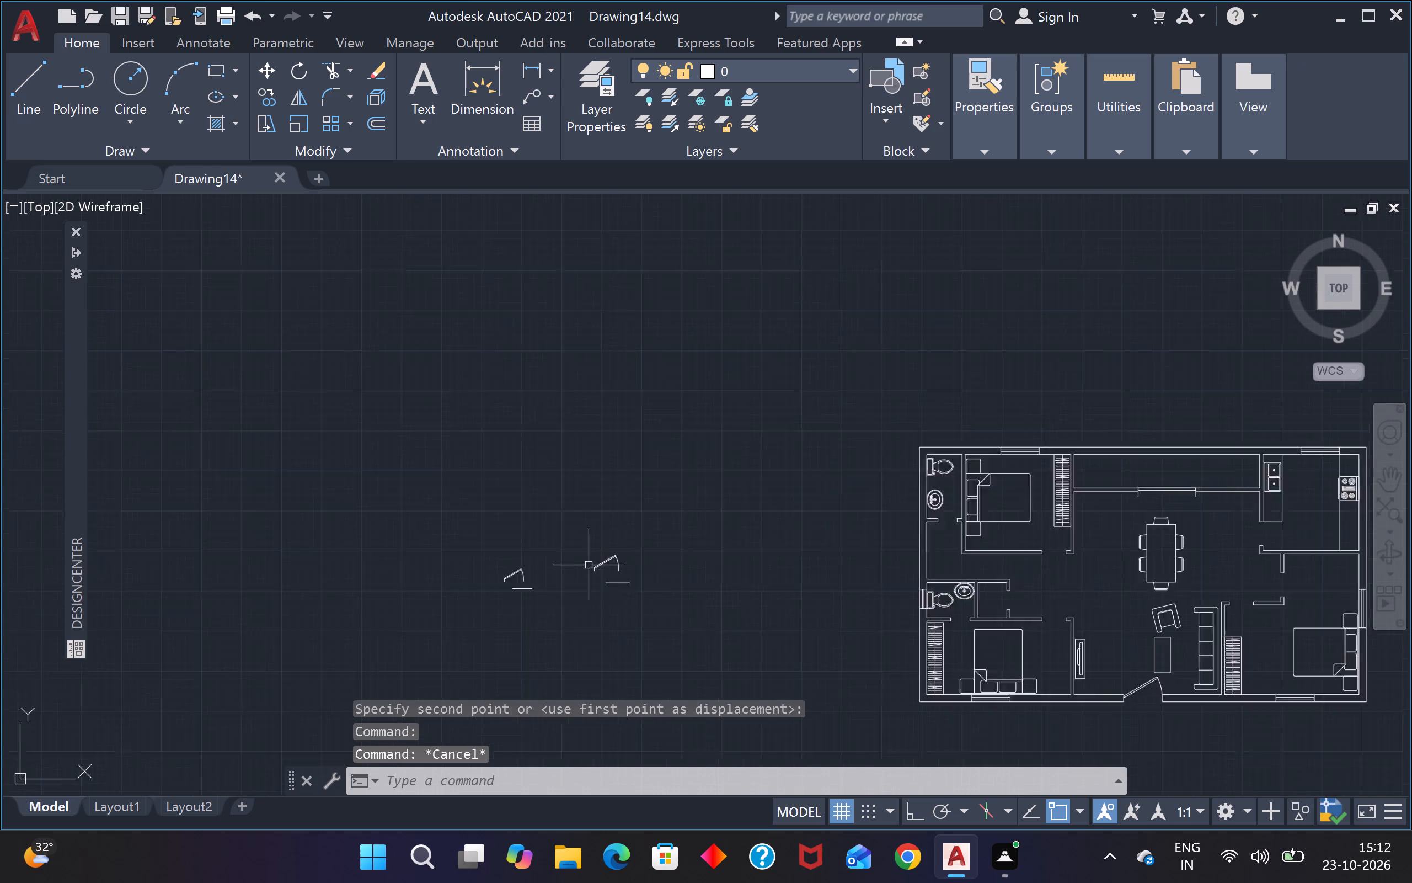
pyautogui.click(637, 545)
pyautogui.click(611, 562)
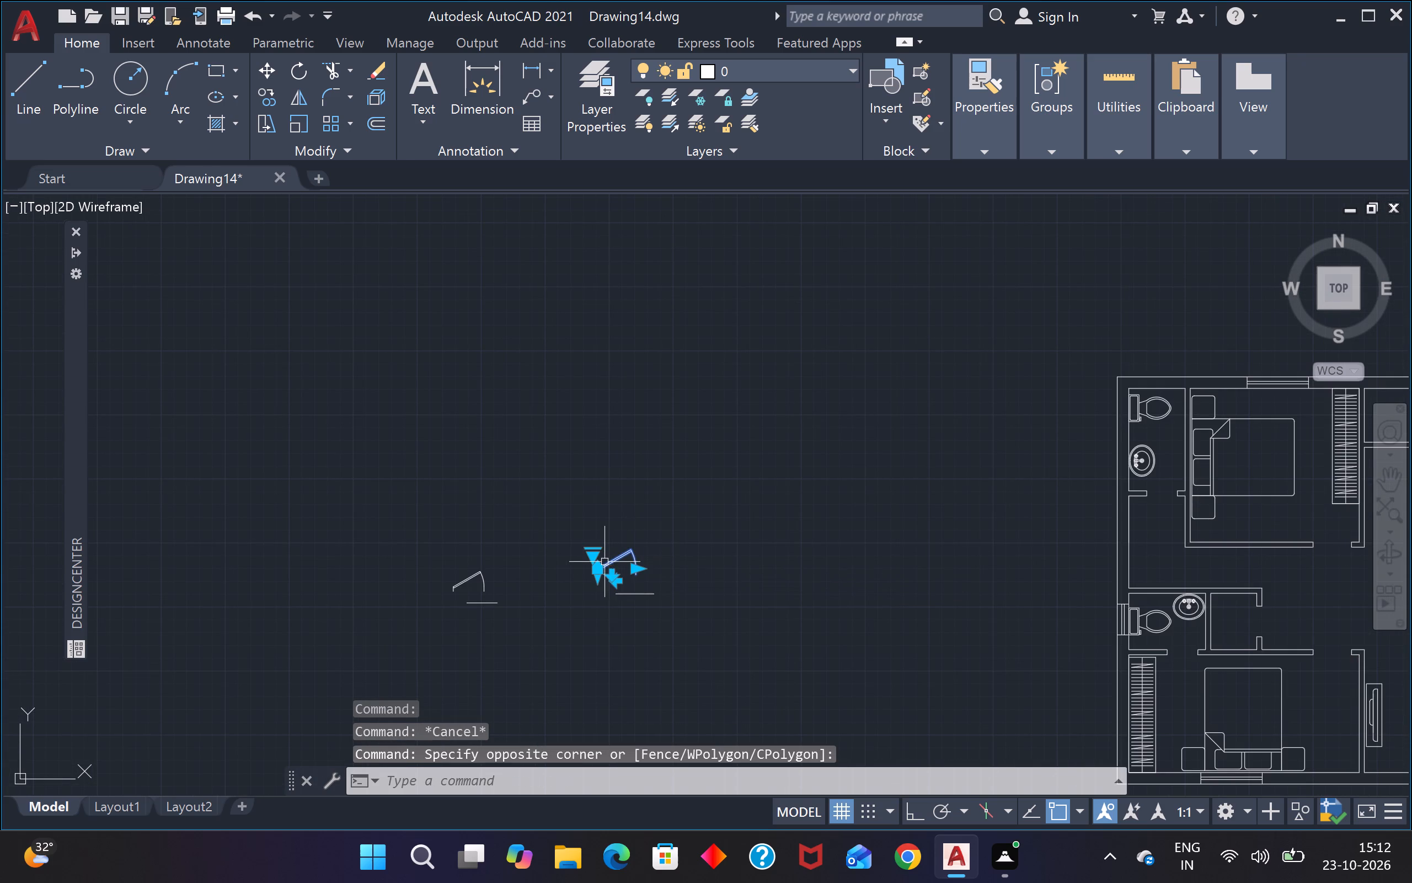
pyautogui.write('m')
pyautogui.press('space')
pyautogui.scroll(3, 593, 581)
pyautogui.click(605, 567)
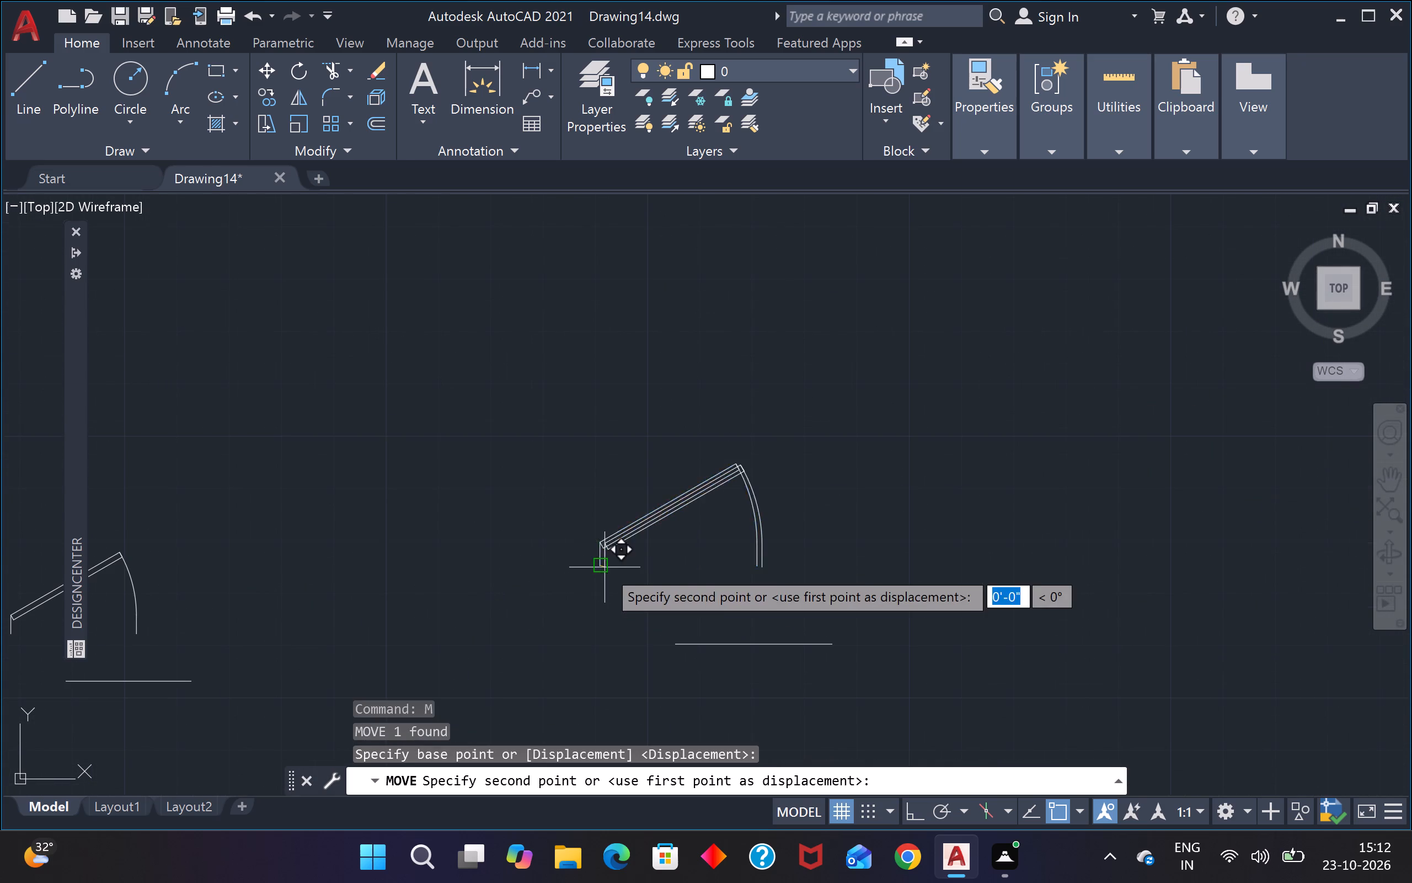
pyautogui.scroll(-4, 613, 572)
pyautogui.scroll(3, 1019, 624)
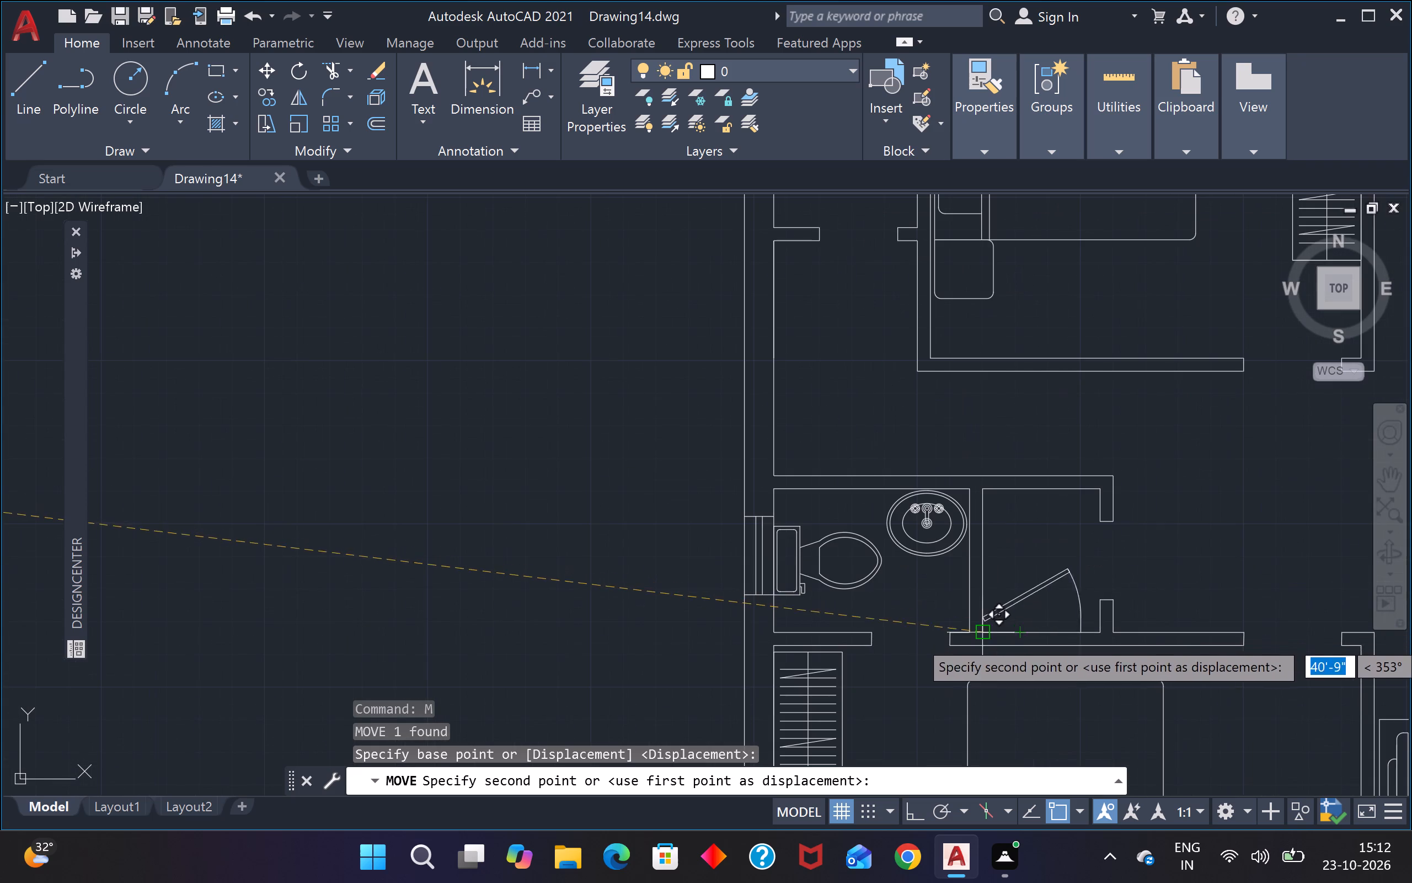
pyautogui.scroll(-2, 1069, 653)
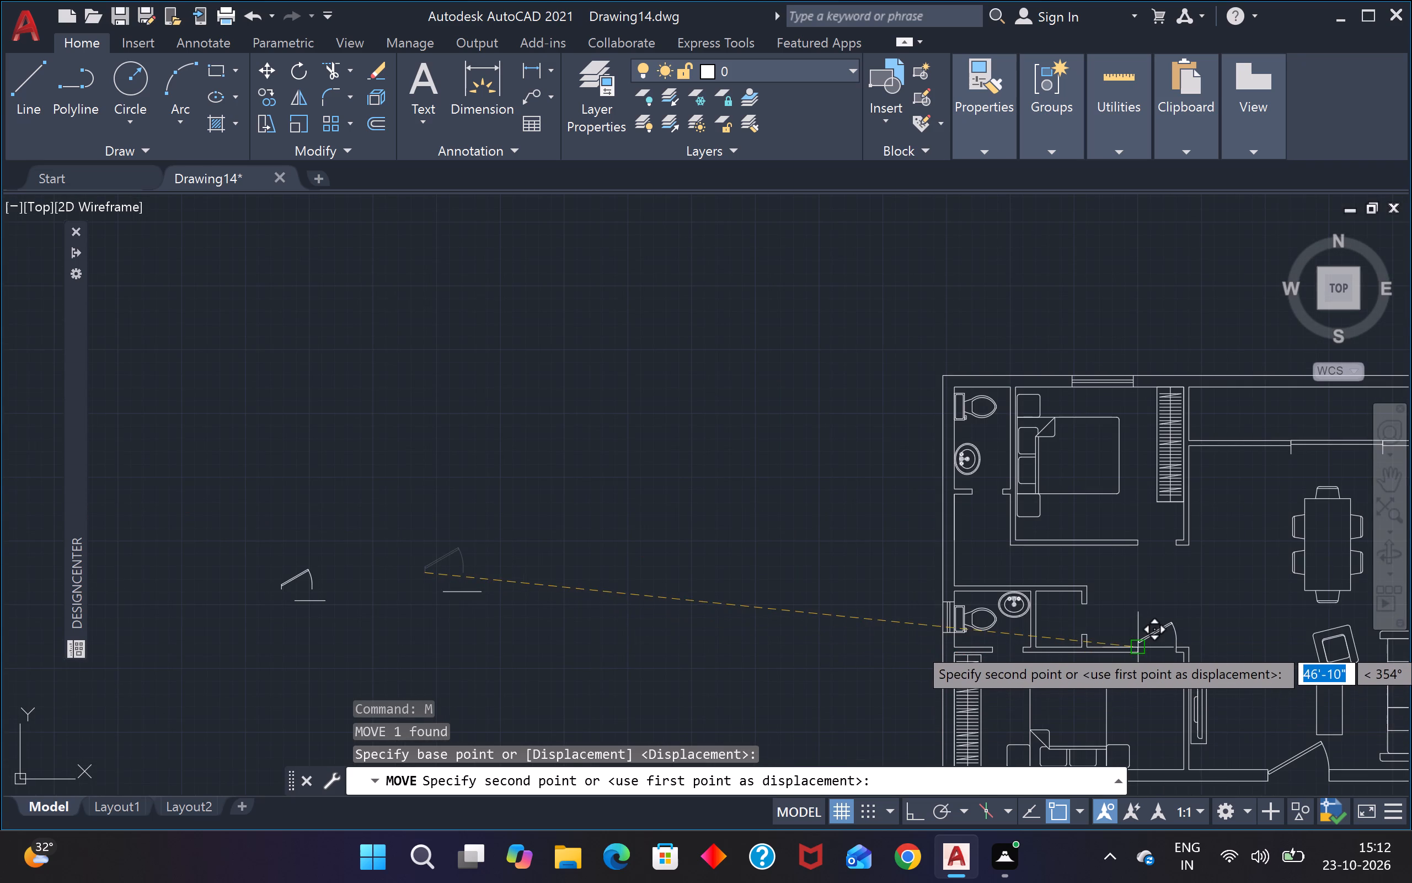
pyautogui.scroll(3, 1143, 644)
pyautogui.click(1118, 685)
# Copy the lower-left bedroom's door block by its lower hinge corner to the matching wall-end corner of the upper-left bedroom opening.
pyautogui.scroll(-1, 1046, 695)
pyautogui.moveTo(1229, 584); pyautogui.dragTo(1218, 596)
pyautogui.click(1131, 636)
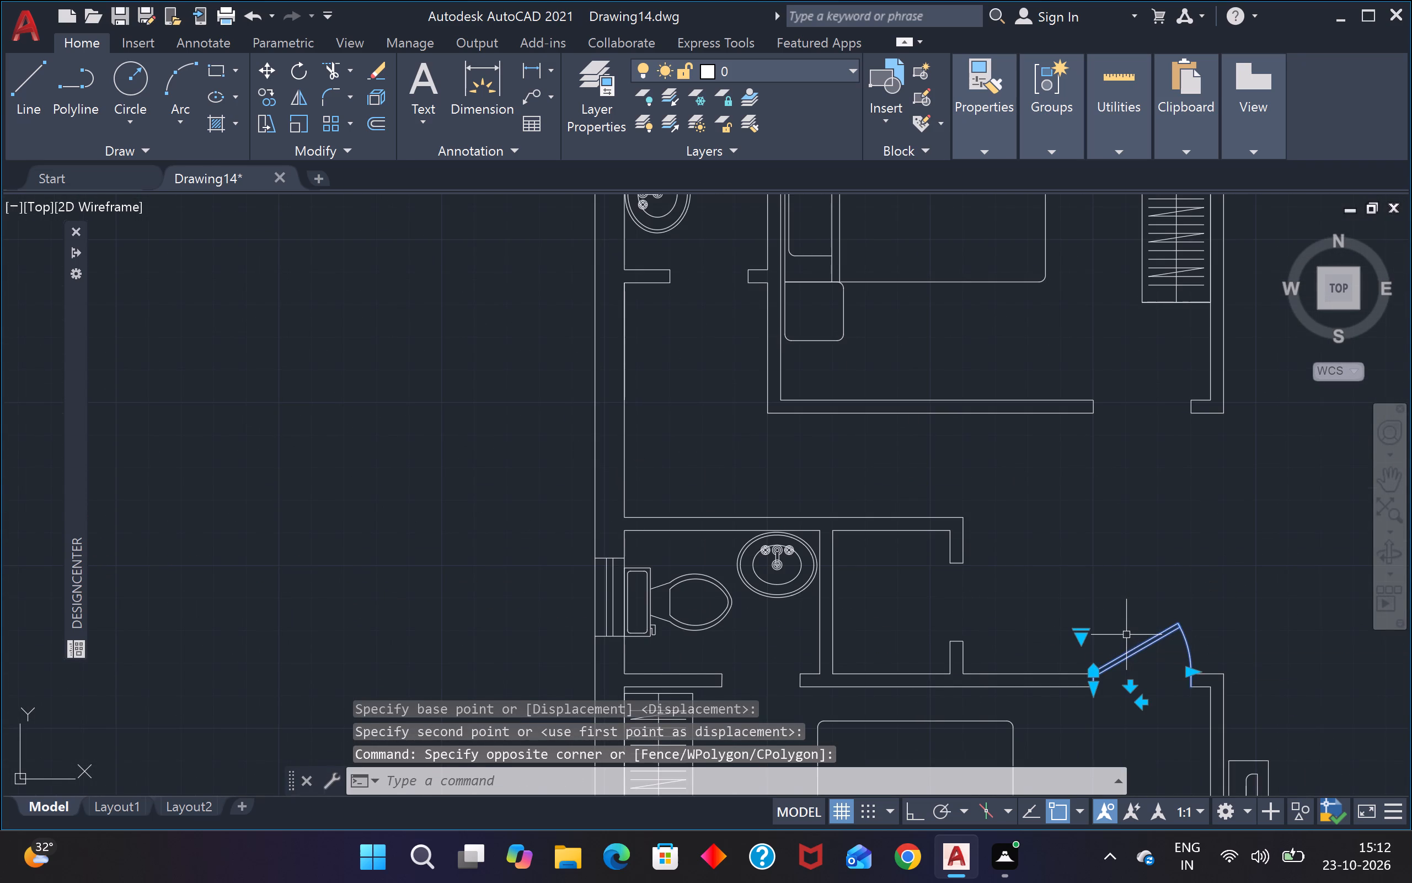
pyautogui.press('c')
pyautogui.press('o')
pyautogui.press('Return')
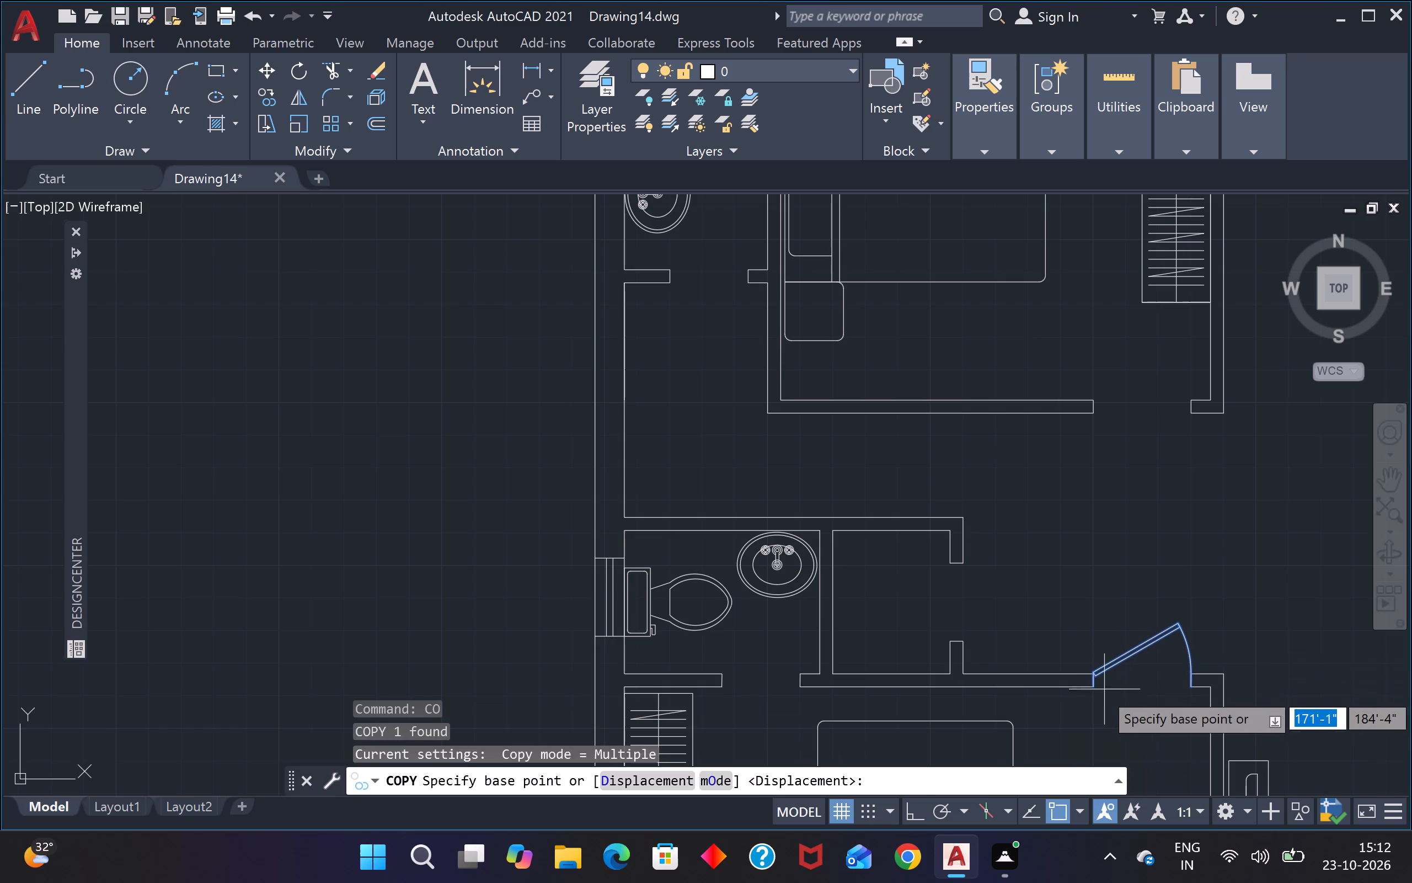
pyautogui.scroll(2, 1090, 690)
pyautogui.click(1099, 687)
pyautogui.scroll(-2, 1099, 686)
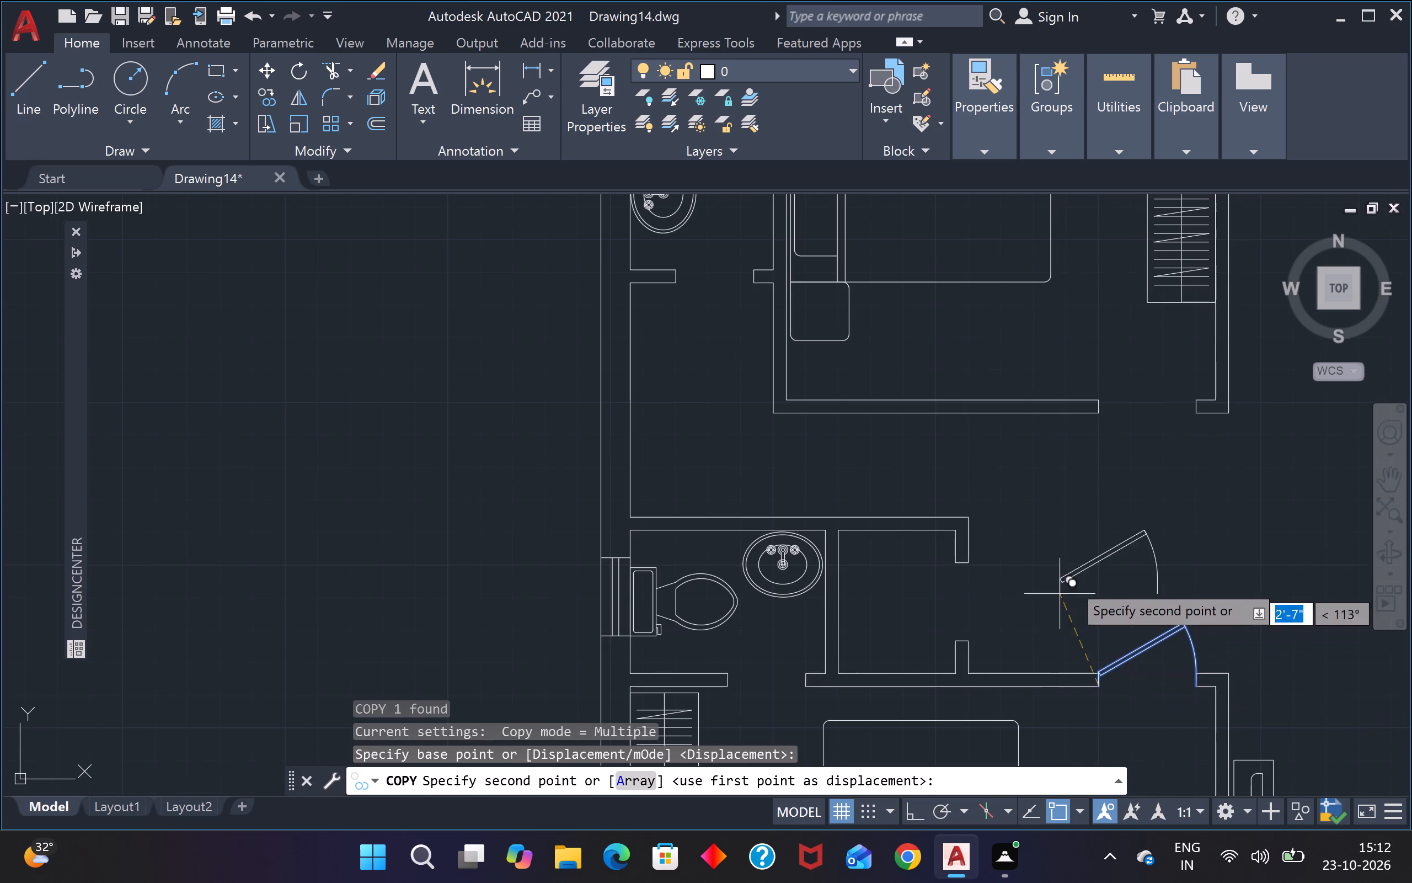
pyautogui.click(1103, 417)
# Place another copy of the door block at the wall-end corner of the right bedroom opening beside the sofa.
pyautogui.scroll(-3, 1104, 418)
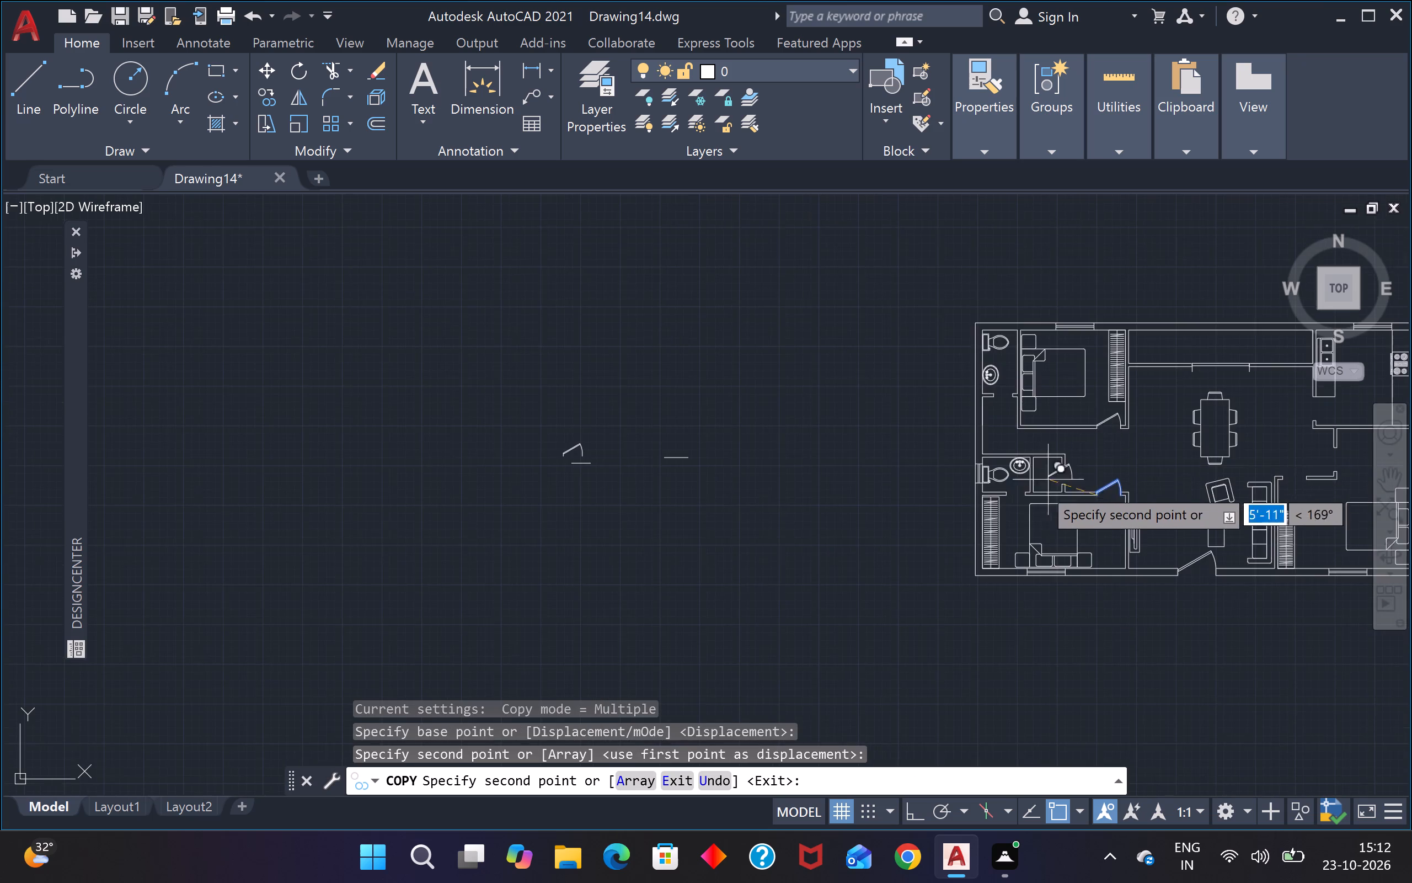
pyautogui.scroll(3, 1024, 504)
pyautogui.scroll(-4, 1117, 504)
pyautogui.scroll(2, 1244, 475)
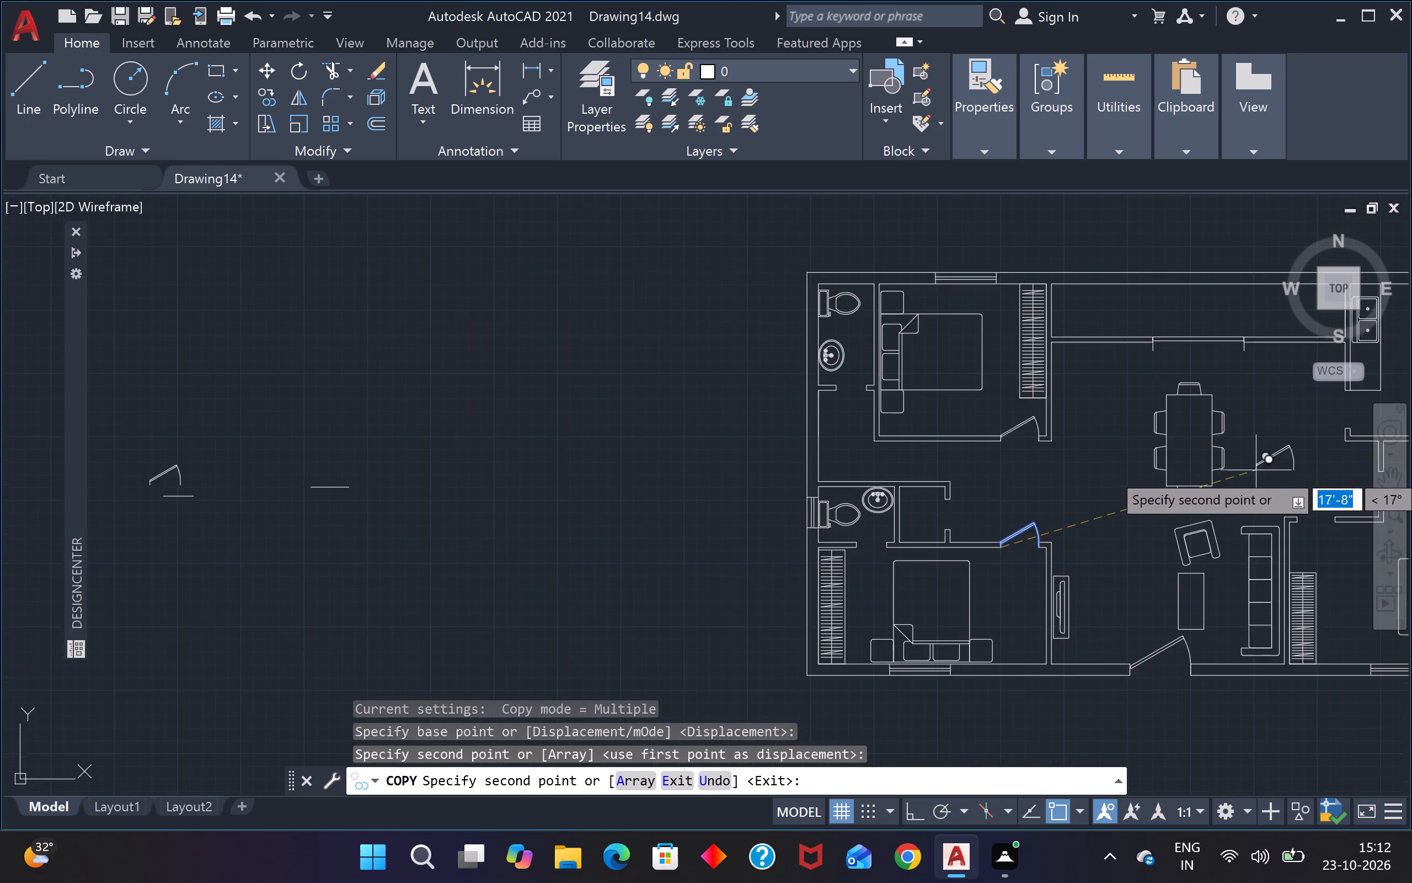
pyautogui.scroll(-3, 1277, 470)
pyautogui.scroll(4, 1296, 484)
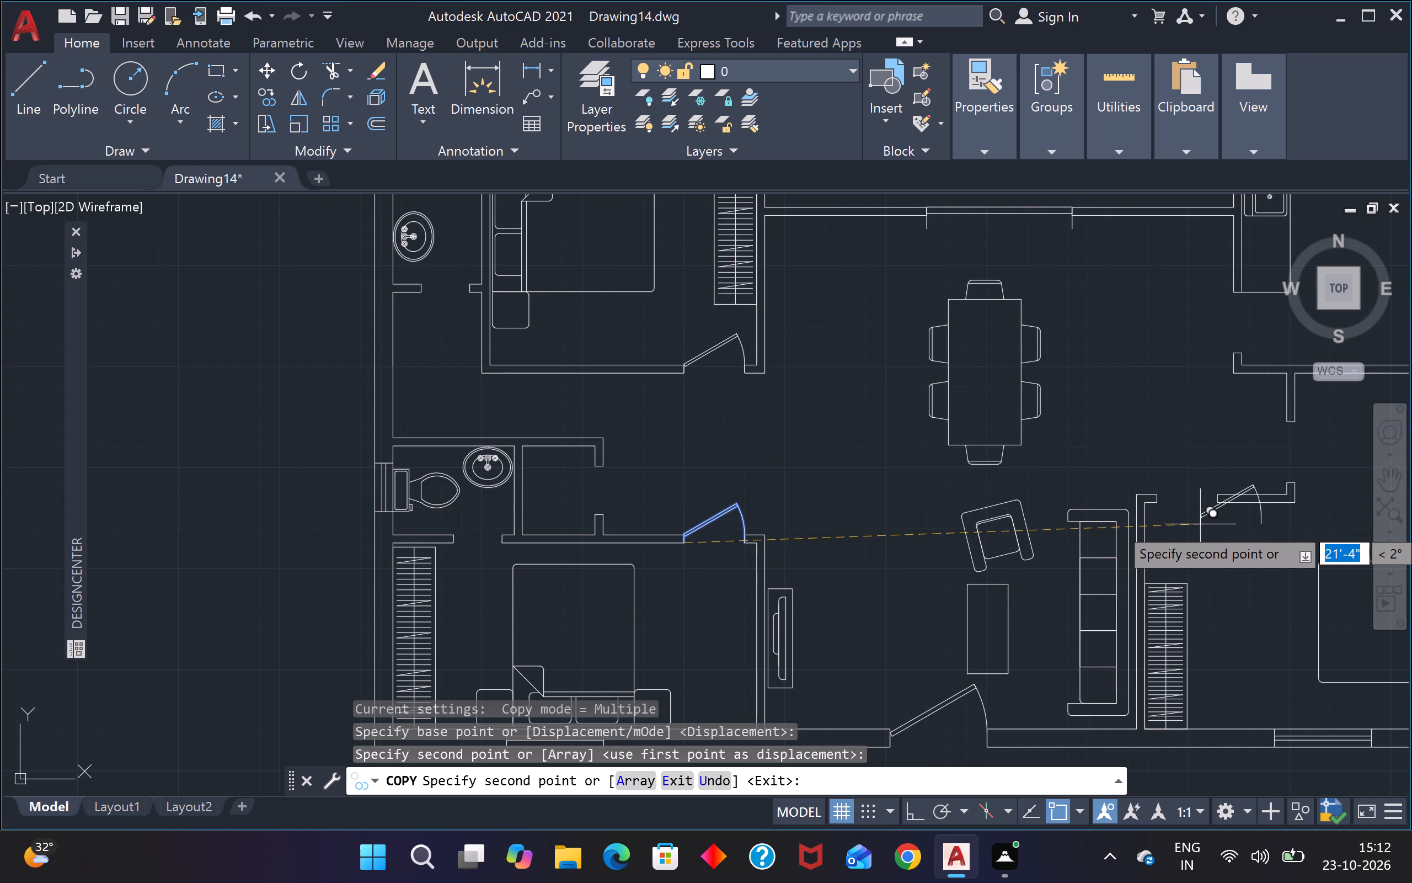
pyautogui.scroll(4, 1200, 524)
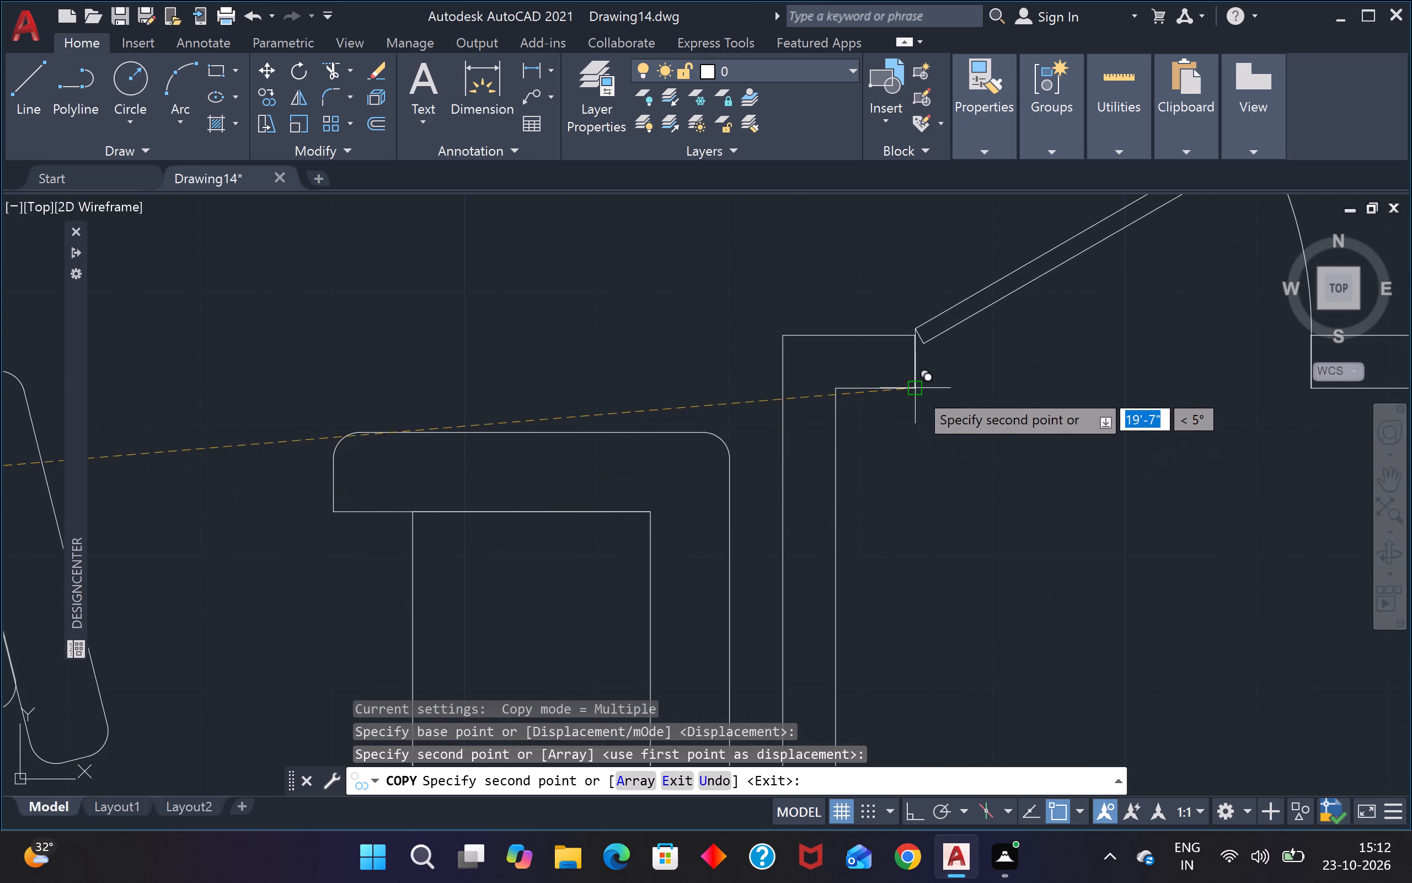
pyautogui.click(917, 390)
# Place a spare copy of the door block in the open area between the dining table and the kitchen, and end the copying.
pyautogui.scroll(-4, 916, 391)
pyautogui.scroll(-3, 994, 380)
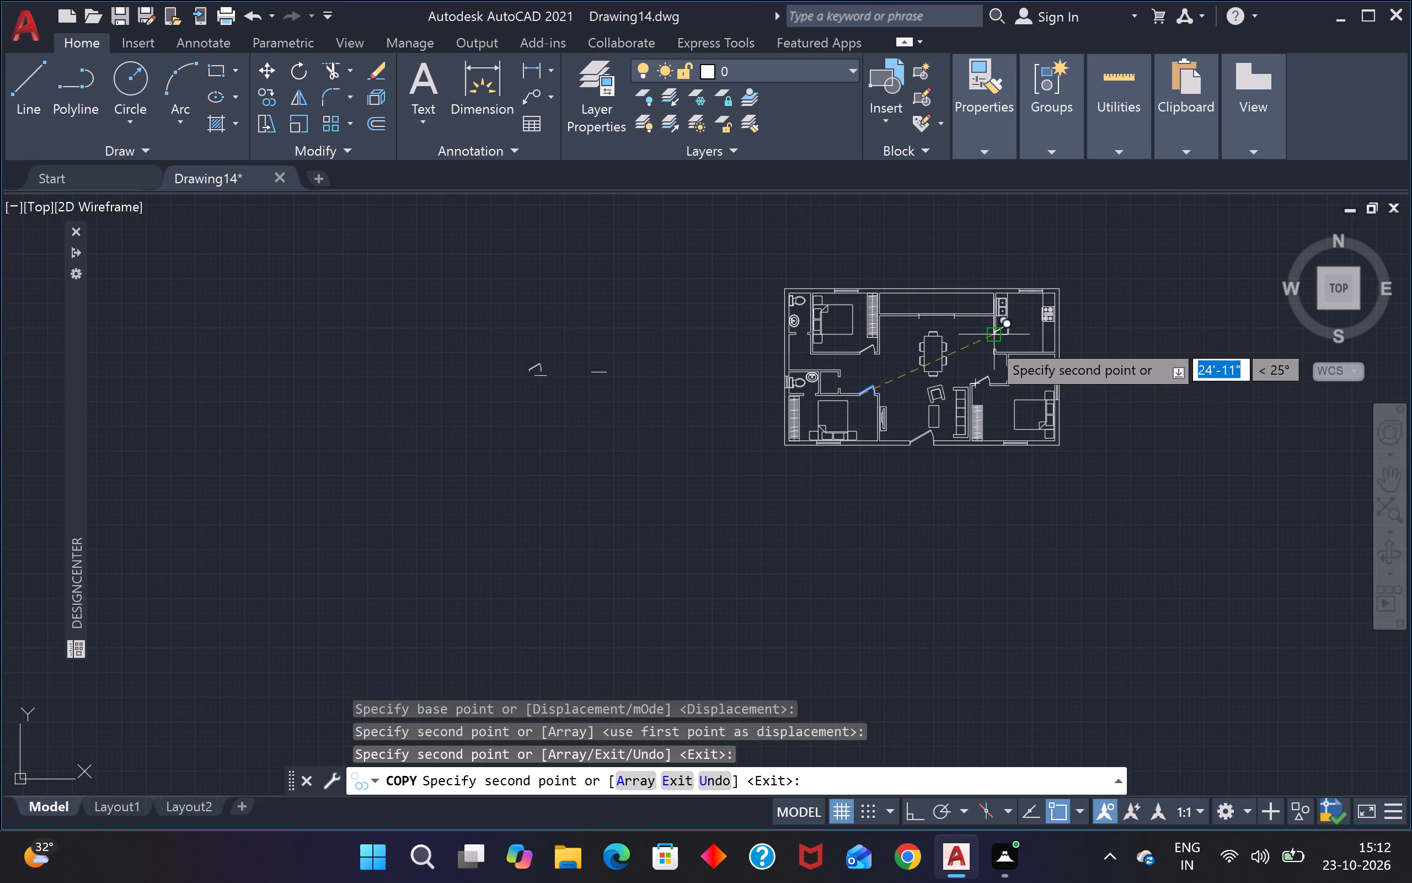
pyautogui.scroll(3, 990, 341)
pyautogui.click(886, 385)
pyautogui.press('Escape')
# Rotate the spare door block 90° clockwise about its leaf tip with Ortho on.
pyautogui.click(939, 334)
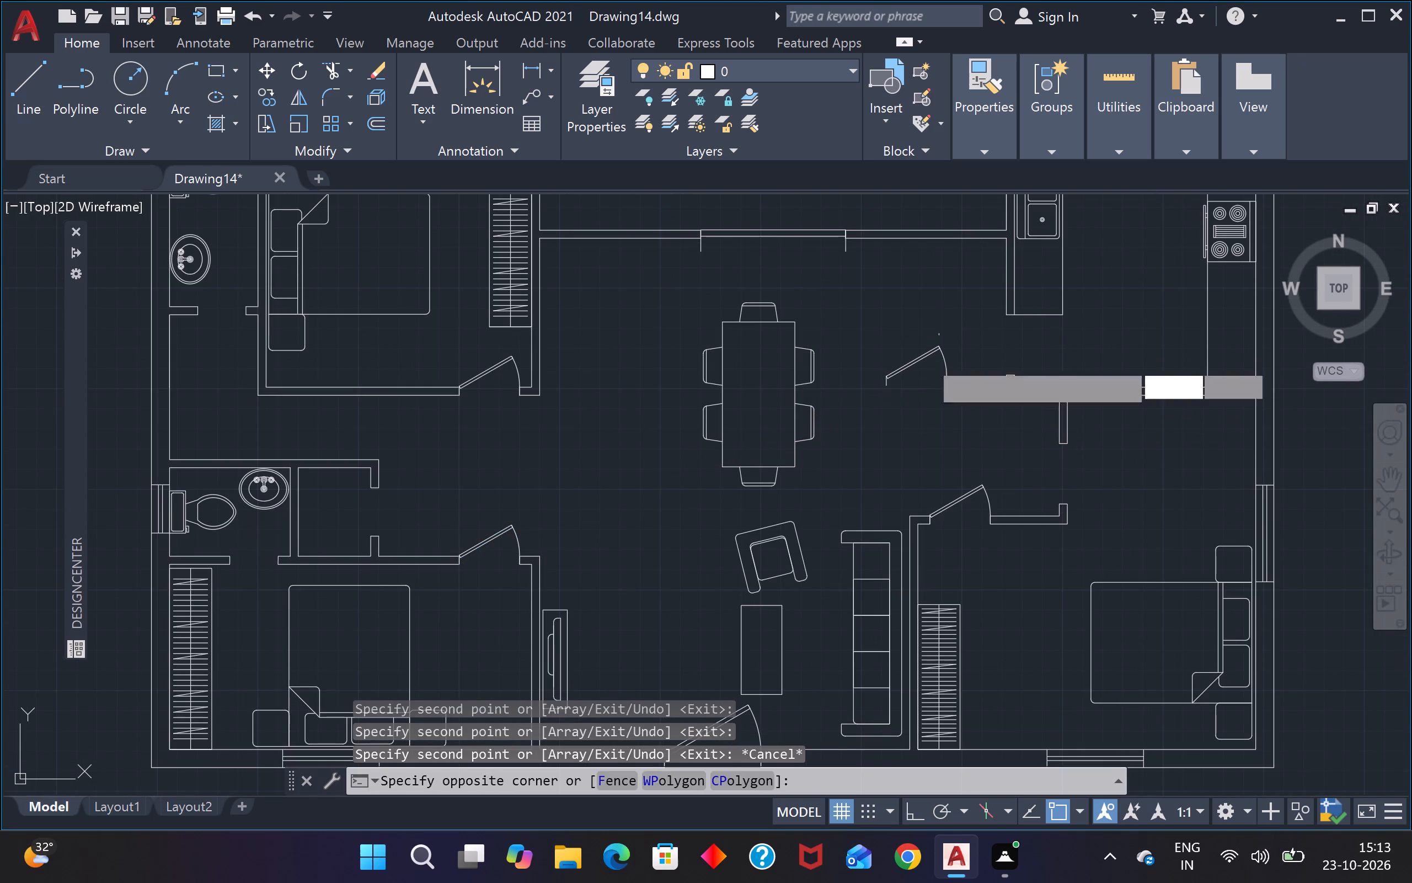
pyautogui.click(889, 410)
pyautogui.press('r')
pyautogui.press('o')
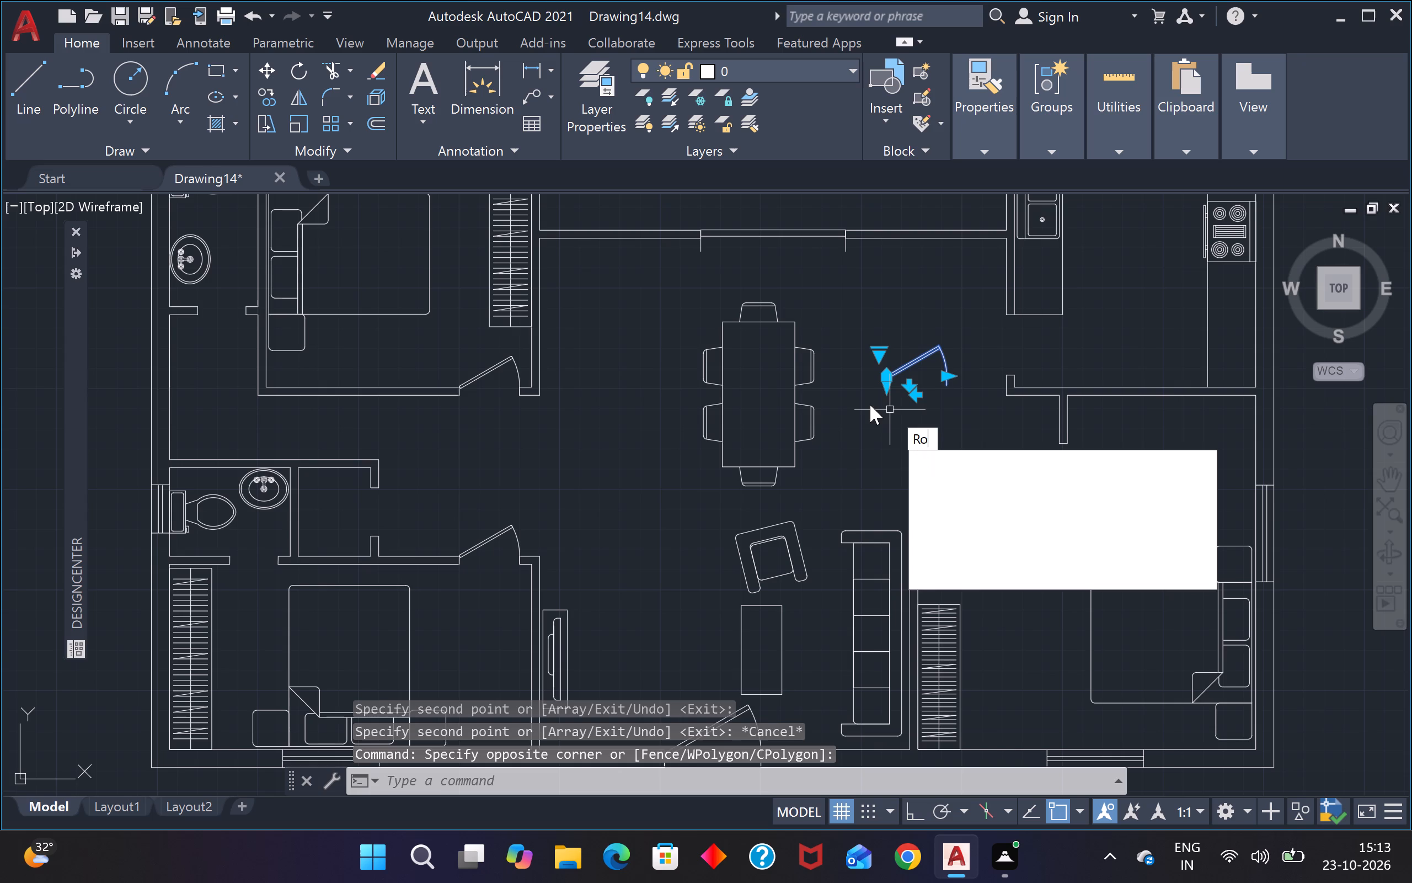
pyautogui.press('Return')
pyautogui.click(942, 346)
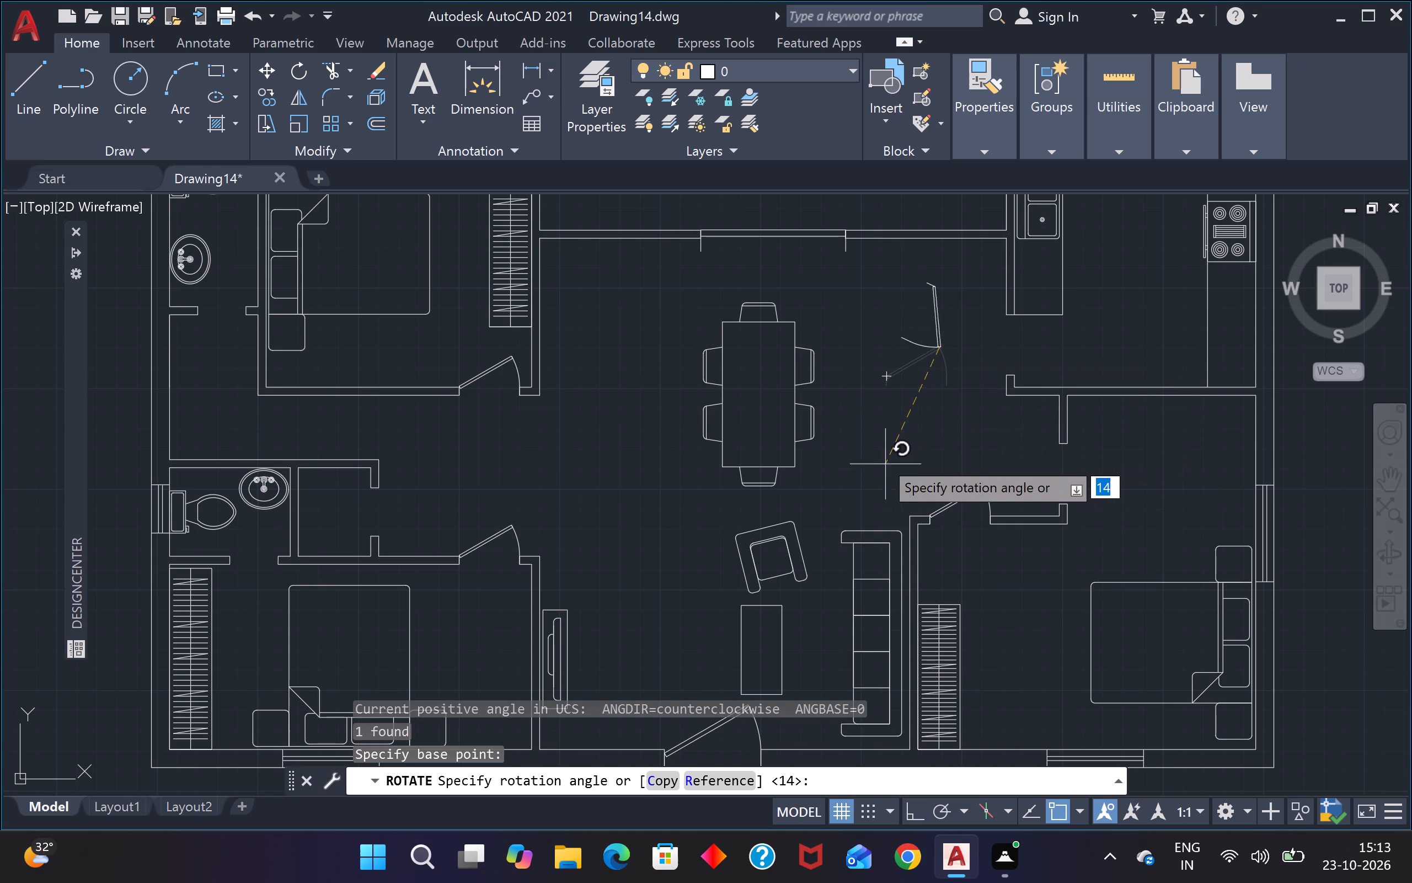
pyautogui.press('F8')
pyautogui.click(909, 444)
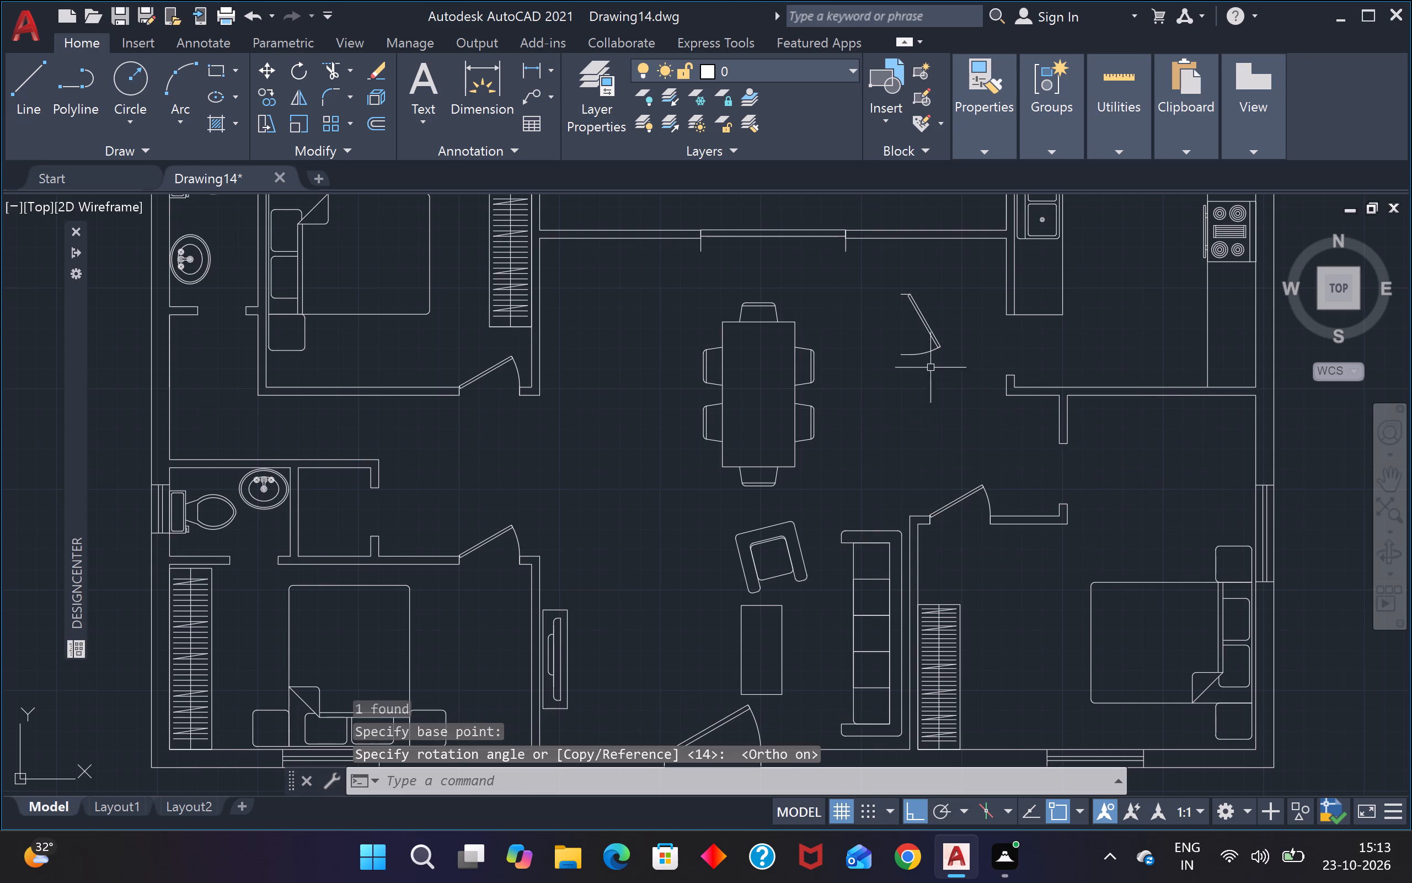
pyautogui.press('Escape')
pyautogui.press('Escape')
# Copy the rotated door block by the outer end of its hinge jamb to the kitchen opening's wall-end corner, with Ortho off.
pyautogui.click(940, 301)
pyautogui.click(890, 380)
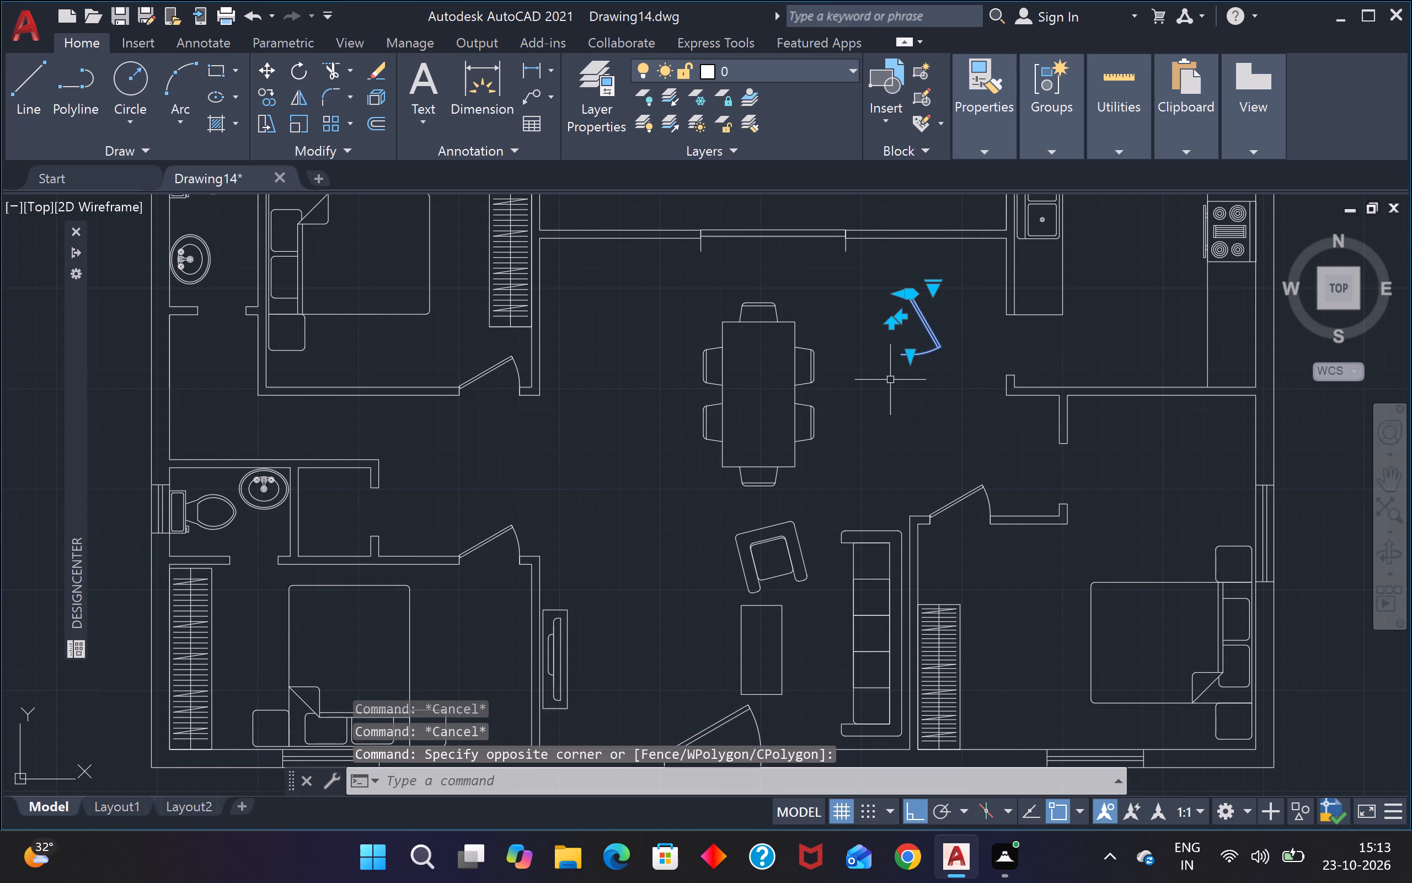
pyautogui.press('c')
pyautogui.press('o')
pyautogui.press('Return')
pyautogui.scroll(3, 887, 289)
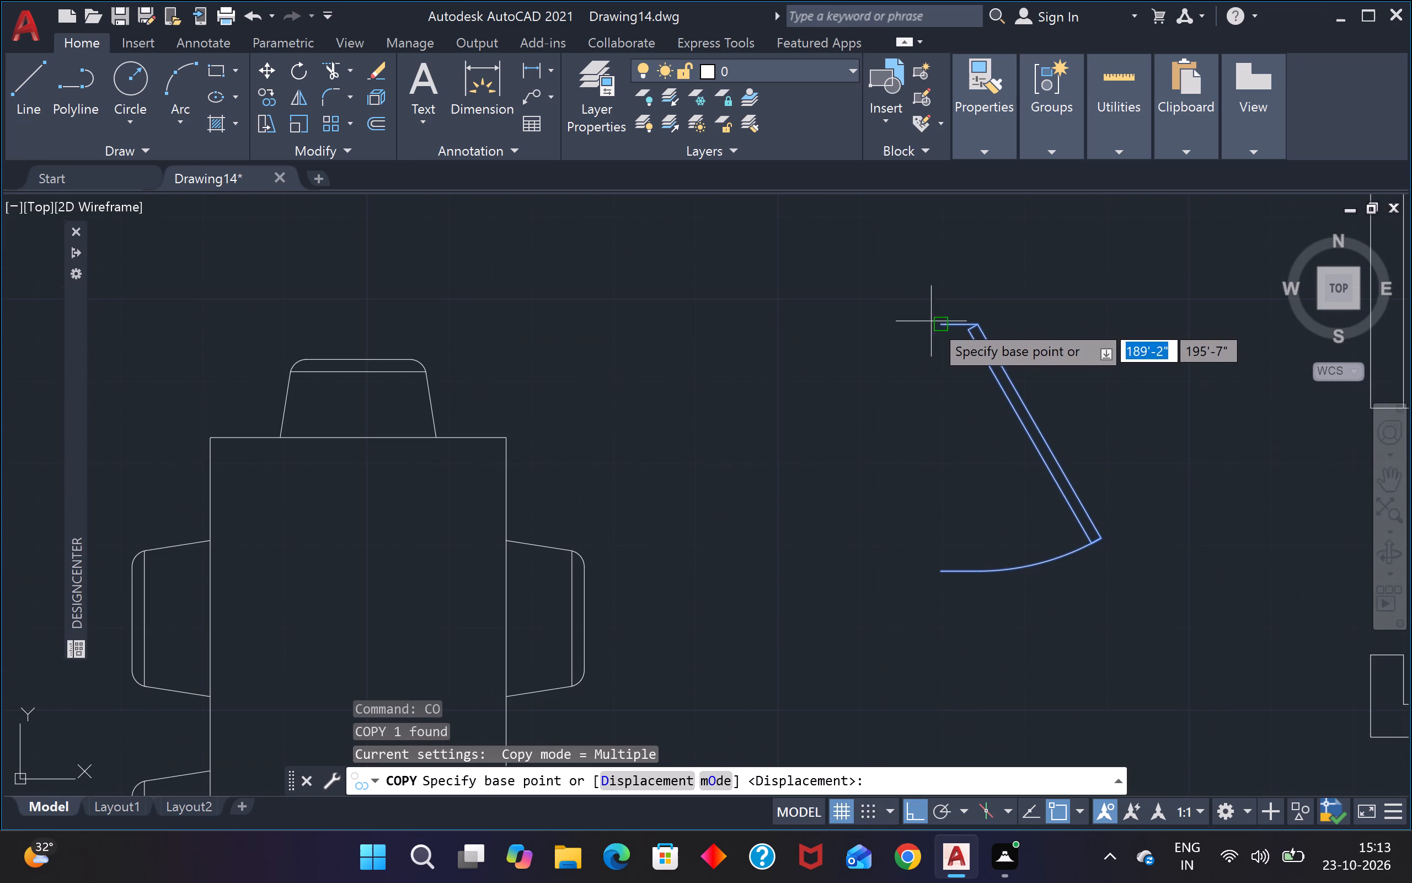
pyautogui.click(945, 323)
pyautogui.scroll(-4, 949, 332)
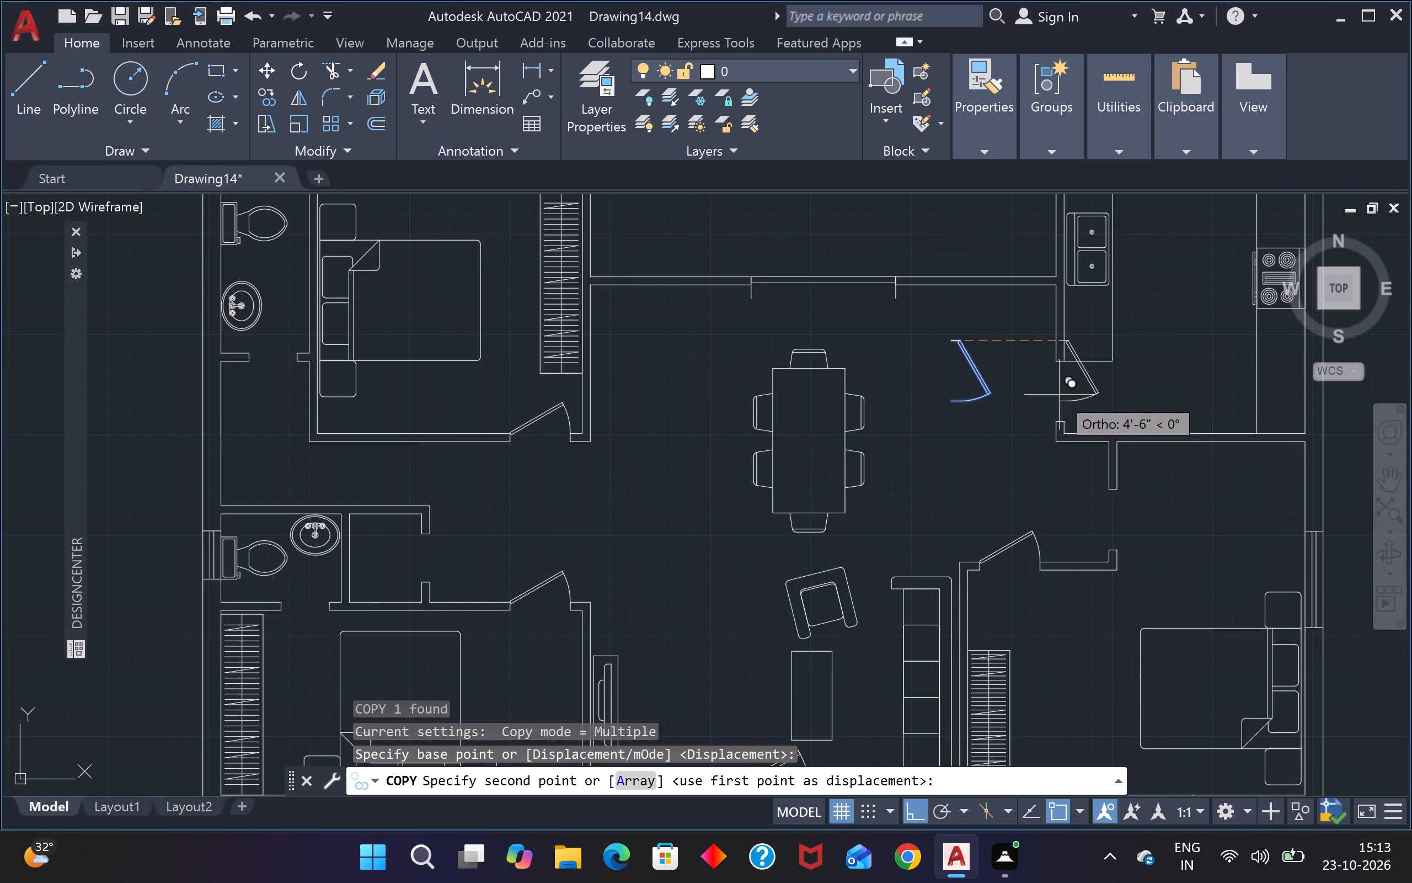
pyautogui.press('F8')
pyautogui.scroll(2, 1065, 376)
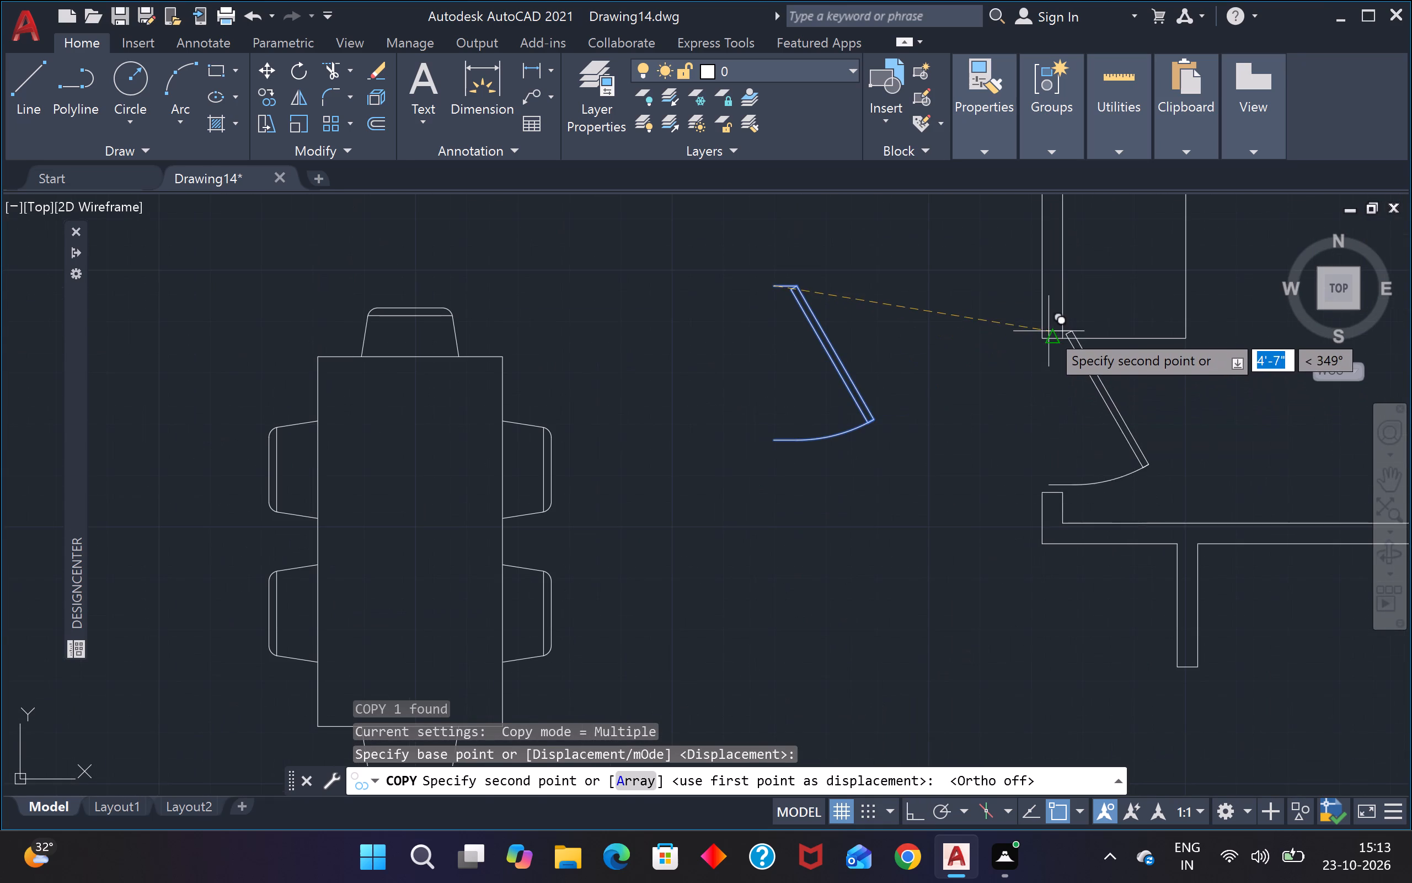
pyautogui.click(1040, 342)
# Place another copy of the rotated door in the vertical wall opening of the lower-right bedroom below the kitchen, and end the copying.
pyautogui.scroll(-2, 1037, 357)
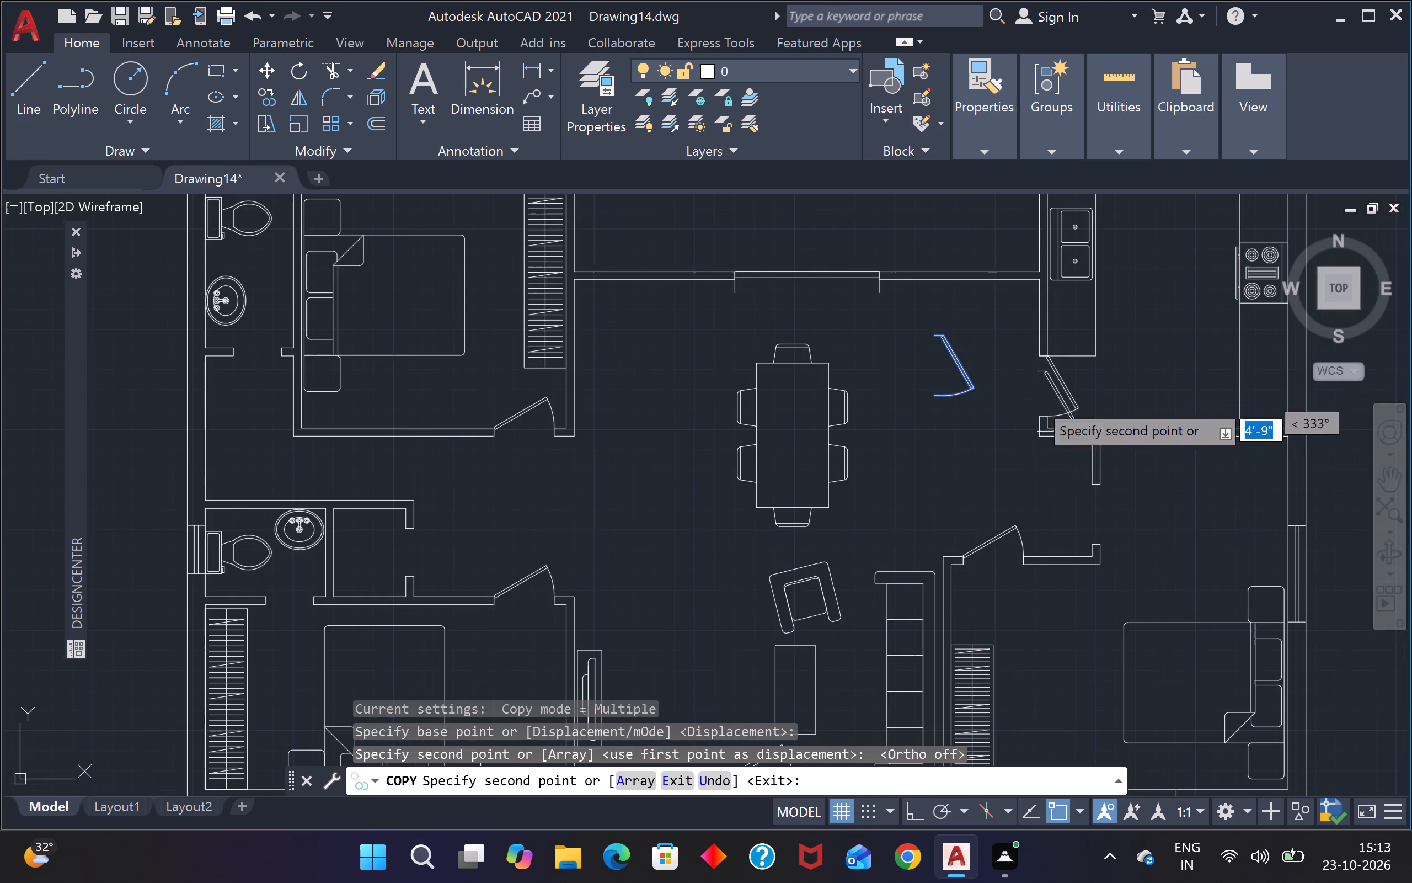
pyautogui.scroll(2, 1097, 488)
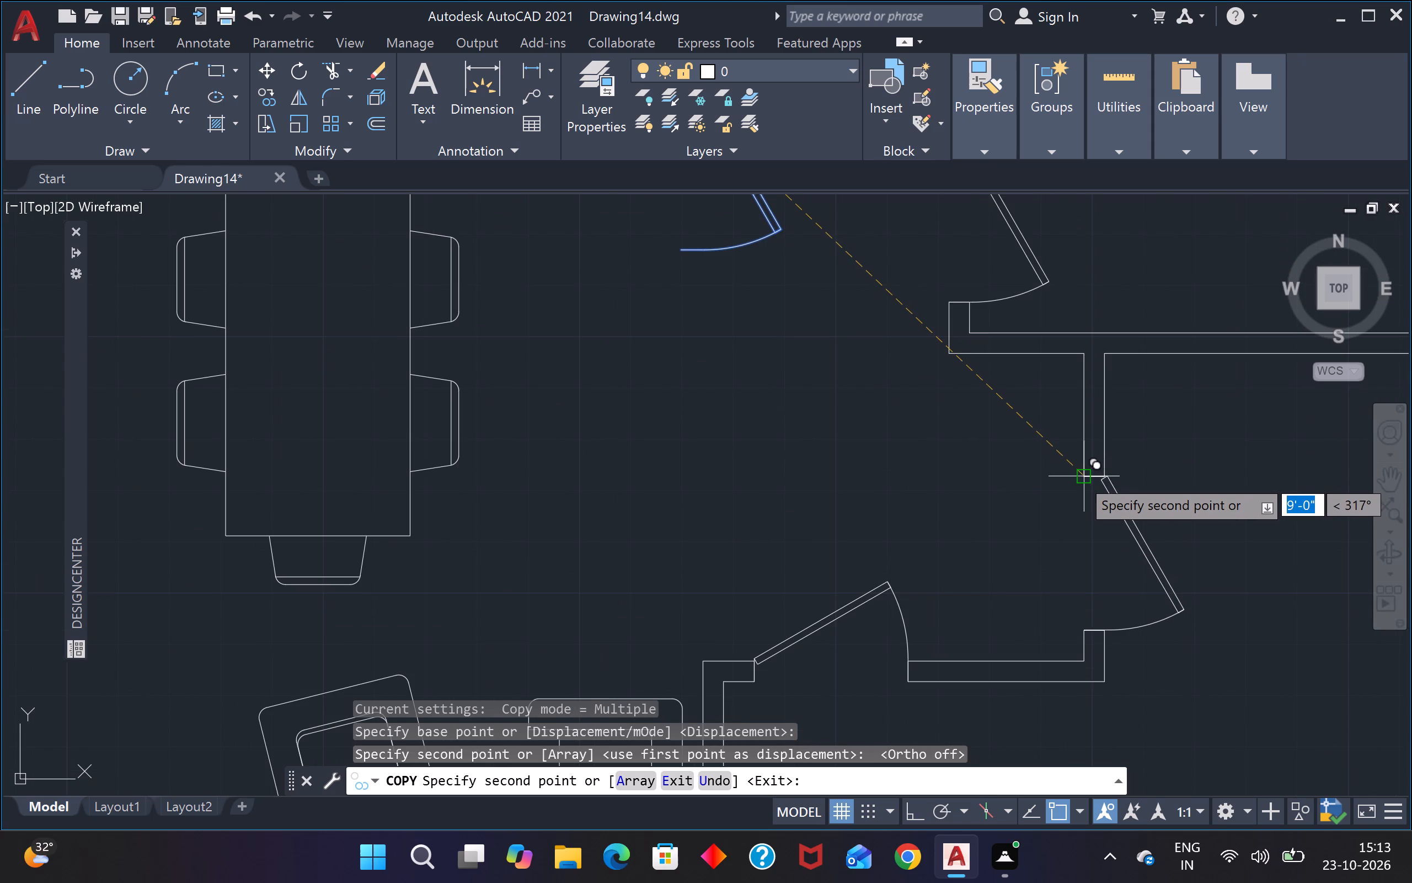
pyautogui.click(1078, 475)
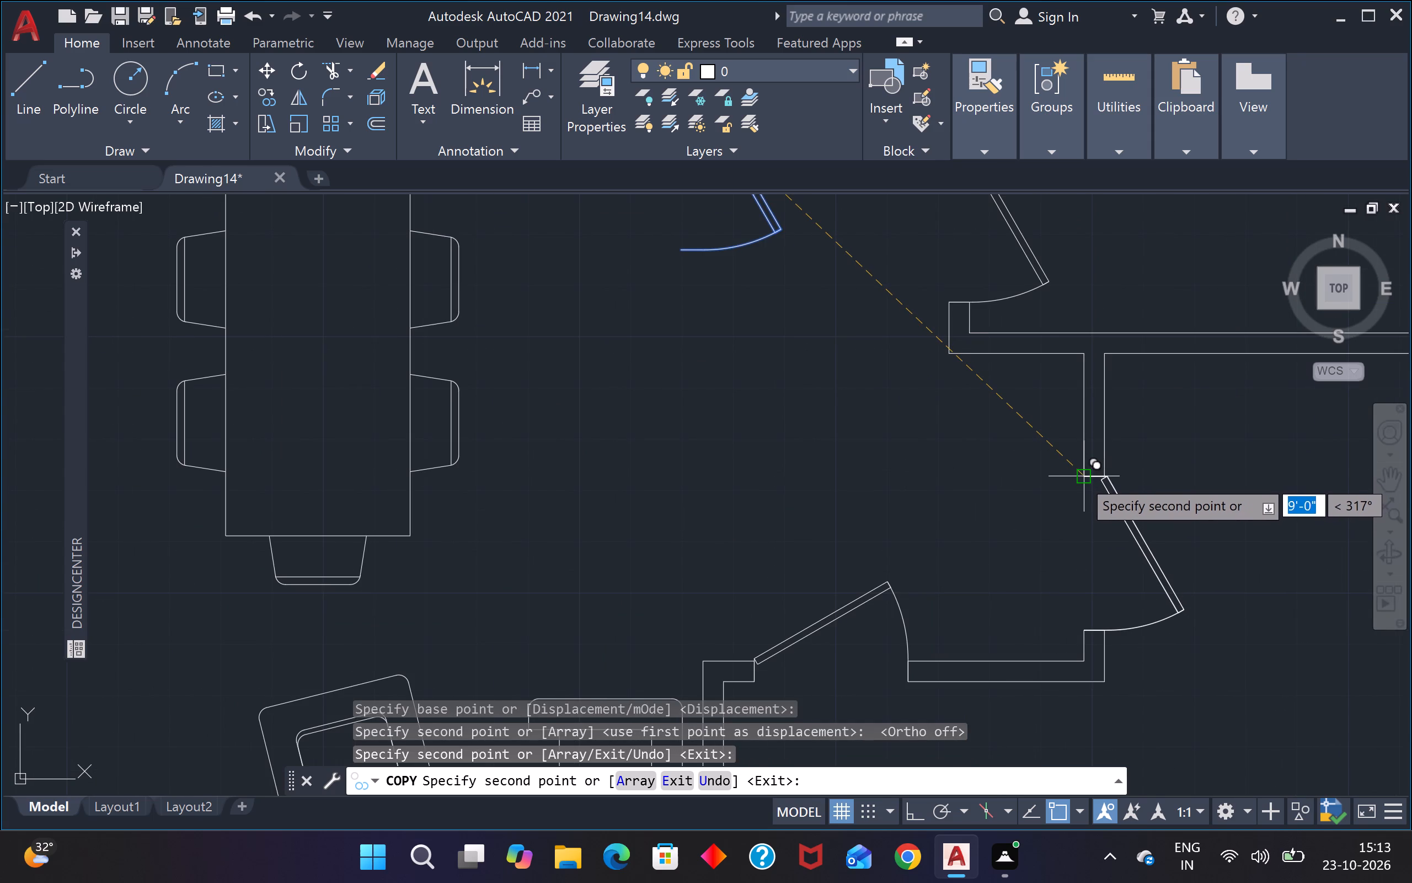
pyautogui.scroll(-5, 1071, 477)
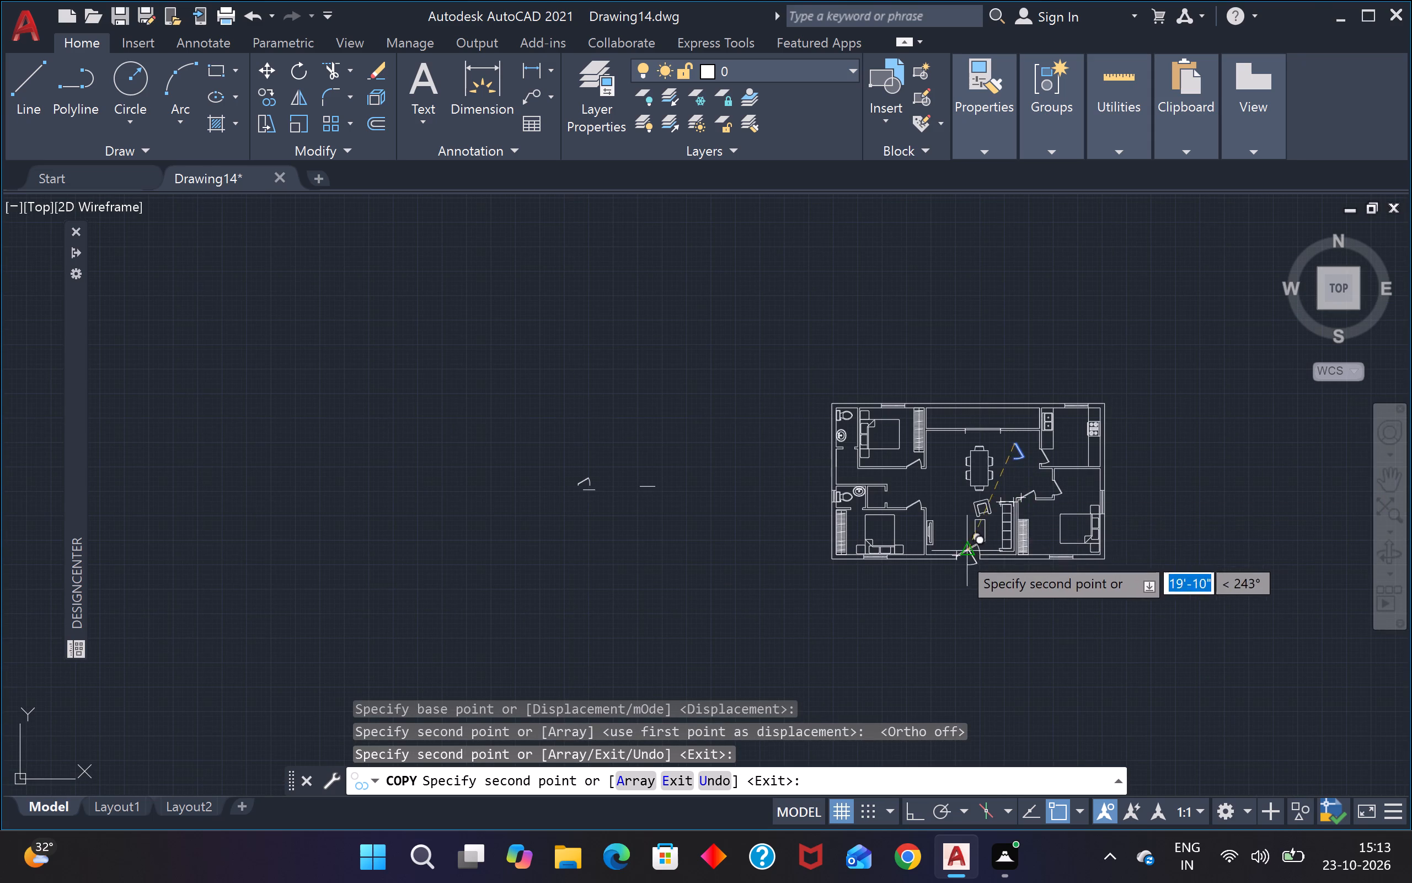
pyautogui.press('Escape')
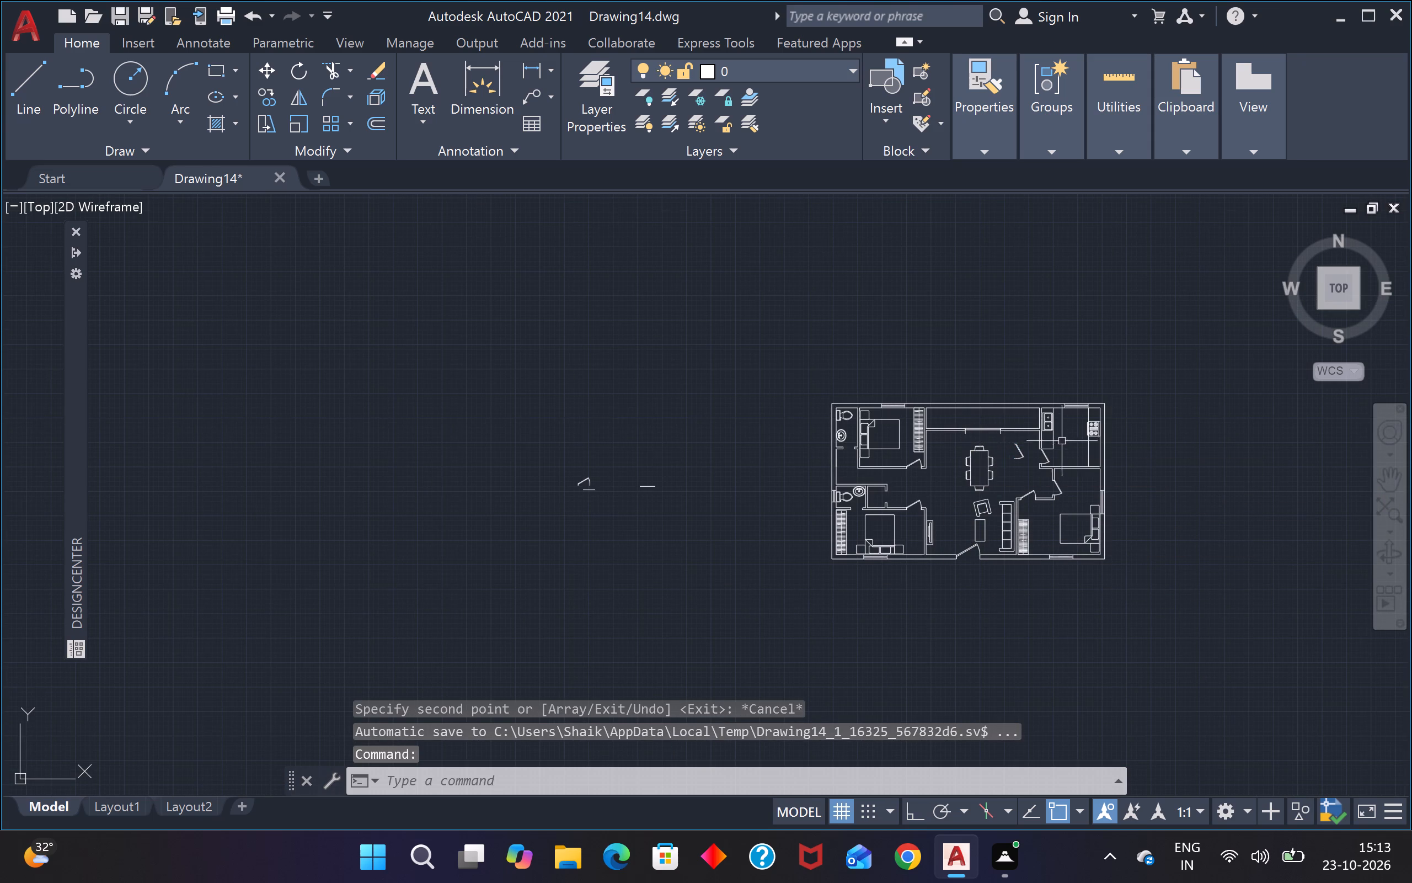
# Delete the spare rotated door block between the dining table and the kitchen.
pyautogui.scroll(1, 1065, 437)
pyautogui.scroll(3, 1002, 447)
pyautogui.click(1002, 445)
pyautogui.click(927, 506)
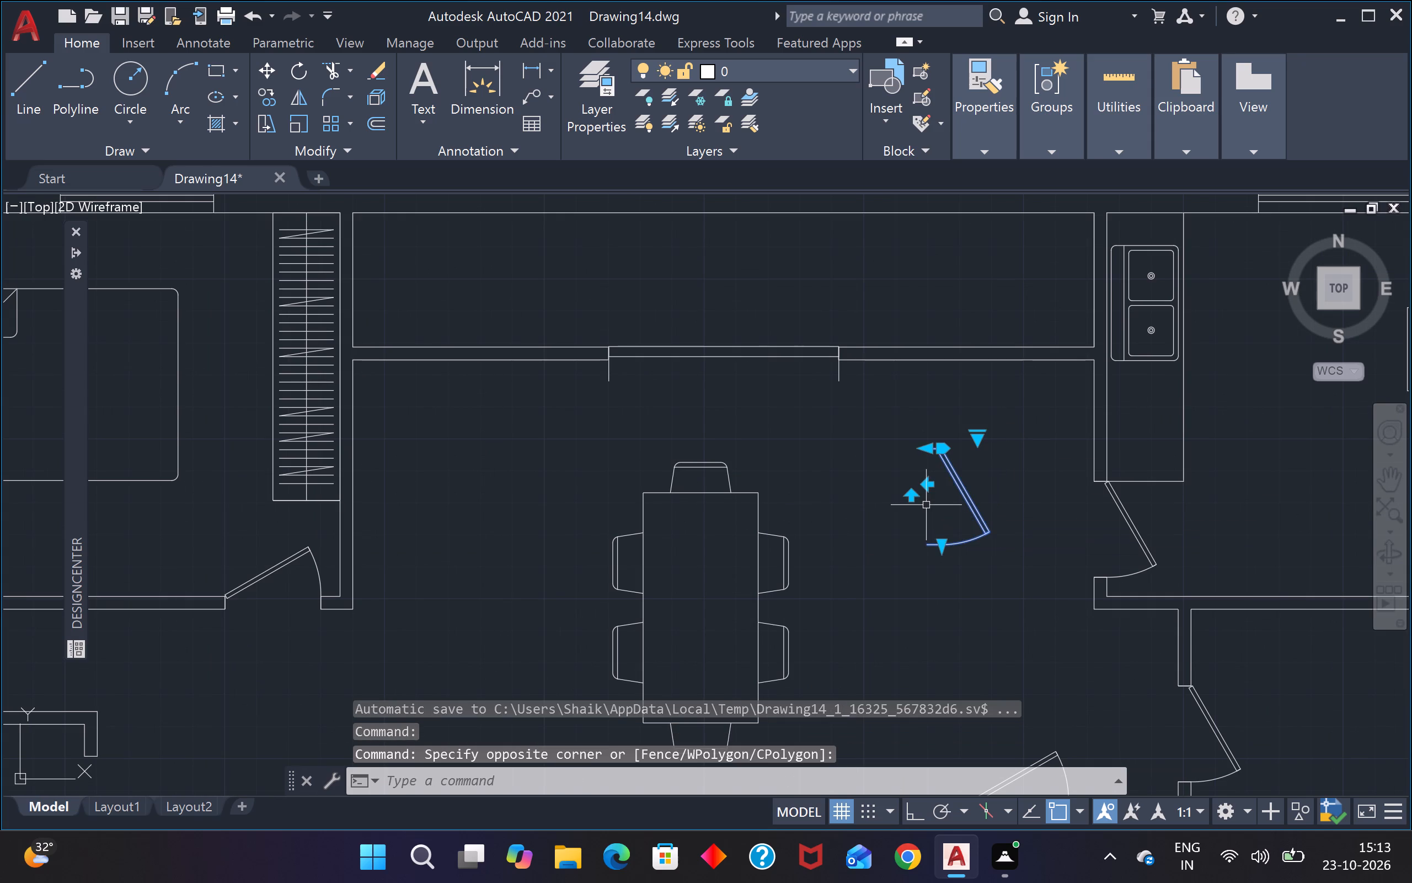
pyautogui.press('Delete')
# Flip the side the kitchen door is hung on so it hinges at the short wall stub opposite the sink counter.
pyautogui.scroll(-2, 999, 480)
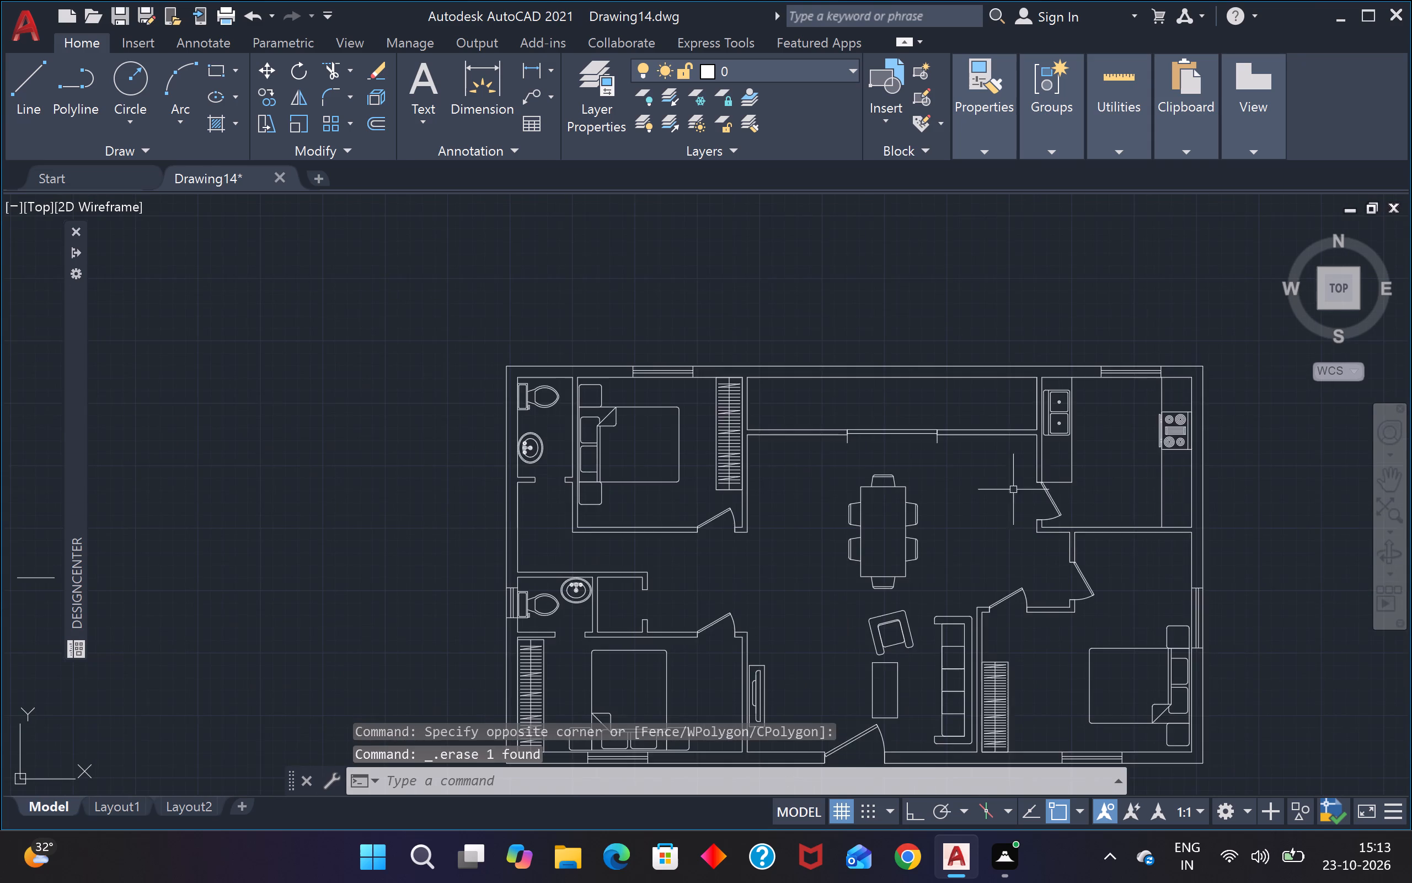
pyautogui.scroll(2, 1060, 507)
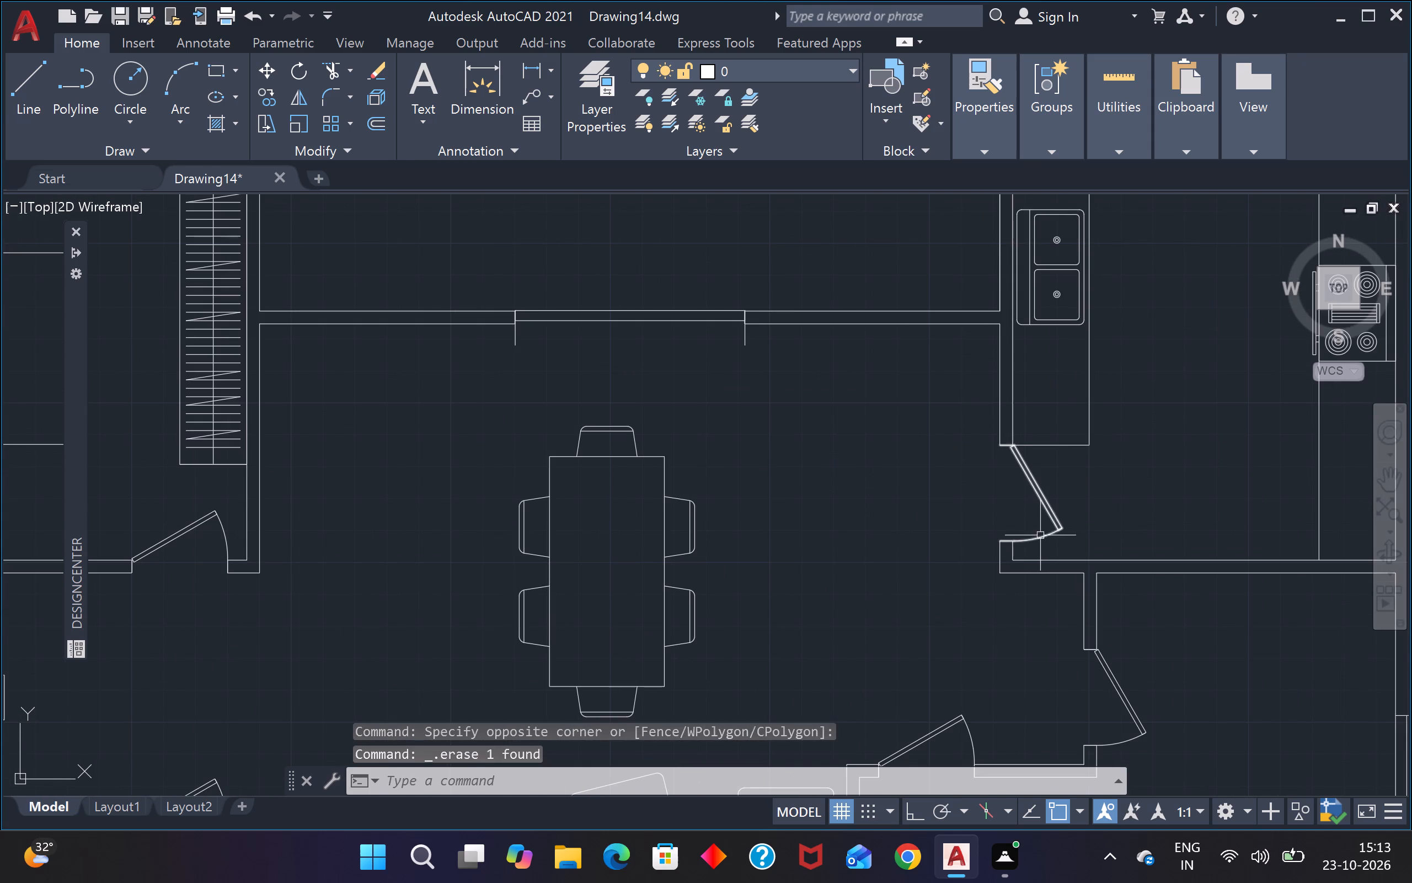
pyautogui.click(1037, 492)
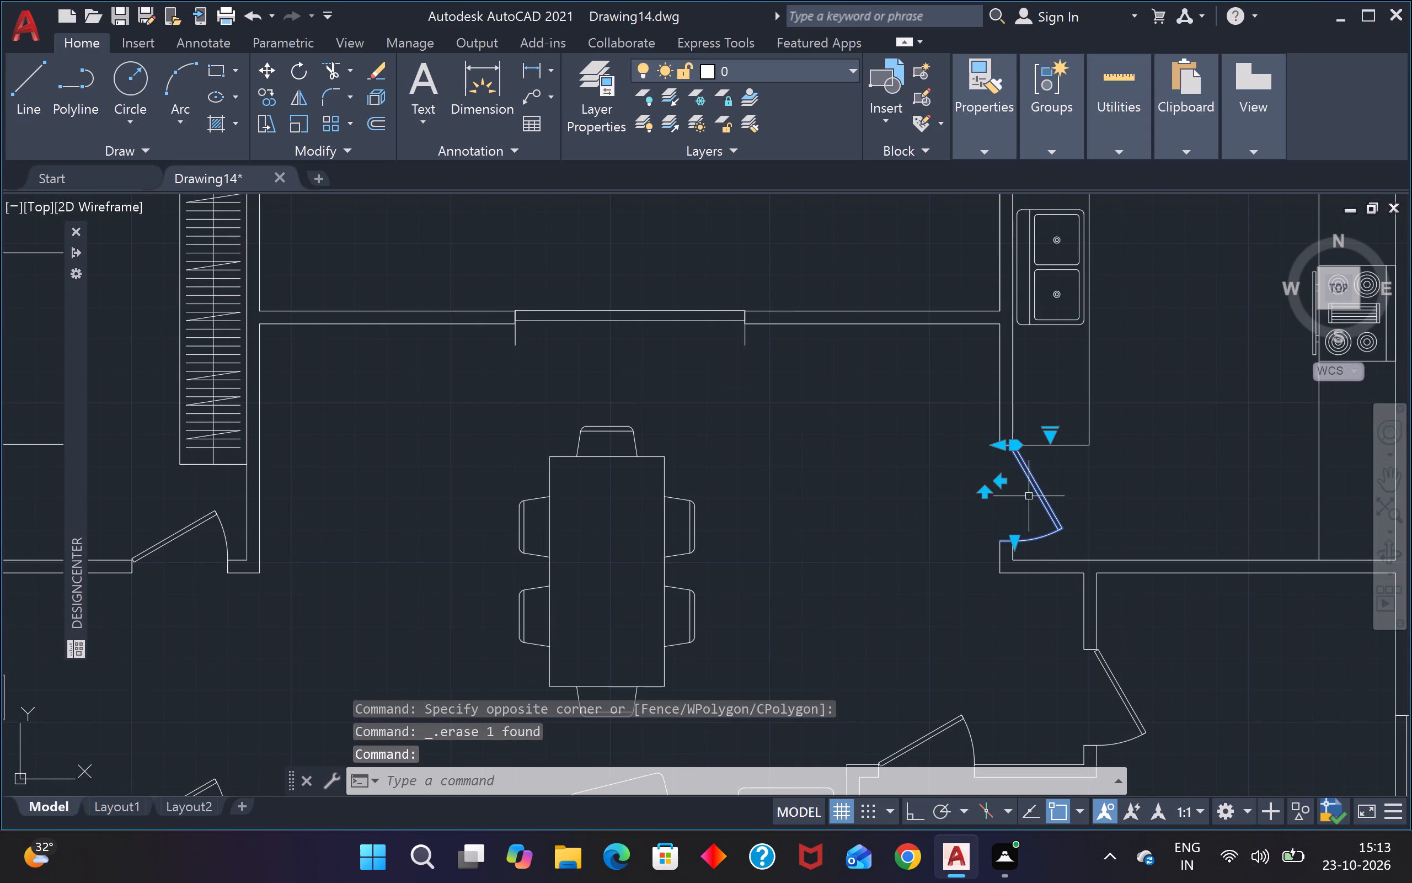
pyautogui.click(987, 492)
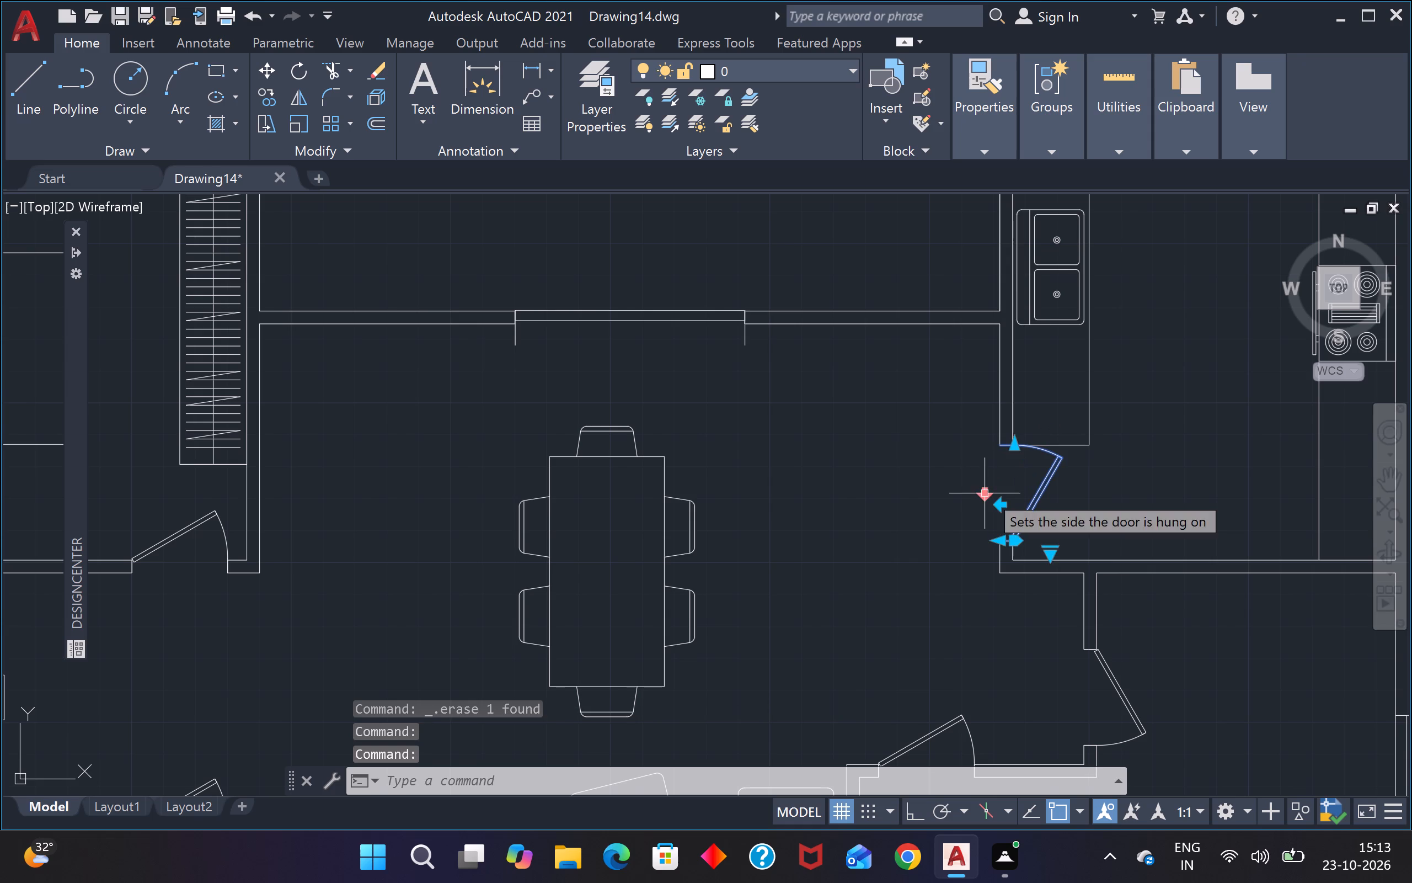
pyautogui.press('Escape')
# Flip the door in the lower-right bedroom's horizontal opening beside the wardrobe so it swings into the bedroom.
pyautogui.scroll(-2, 1019, 505)
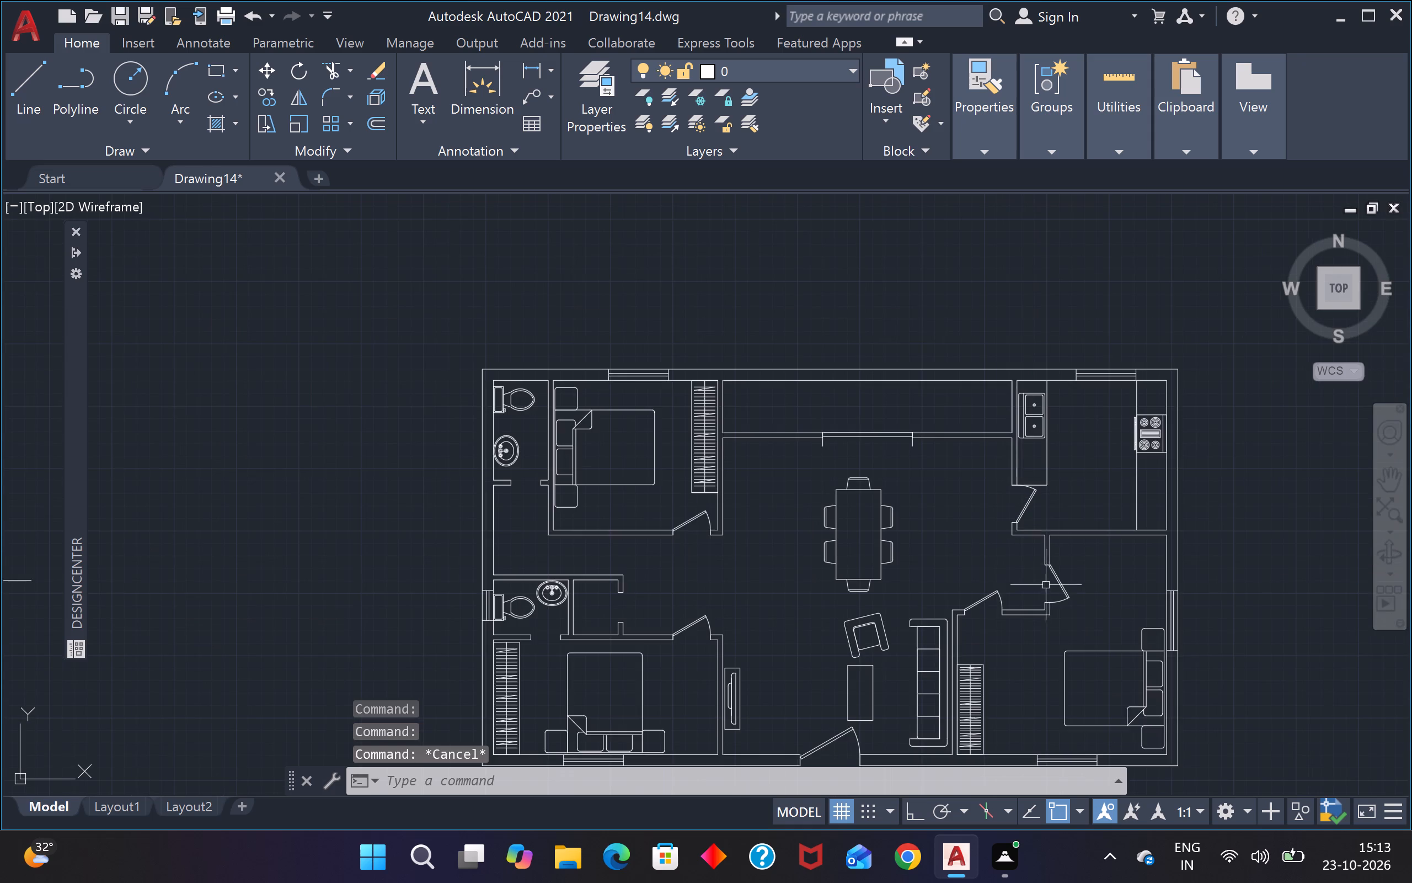
pyautogui.scroll(3, 1048, 591)
pyautogui.scroll(-2, 1069, 557)
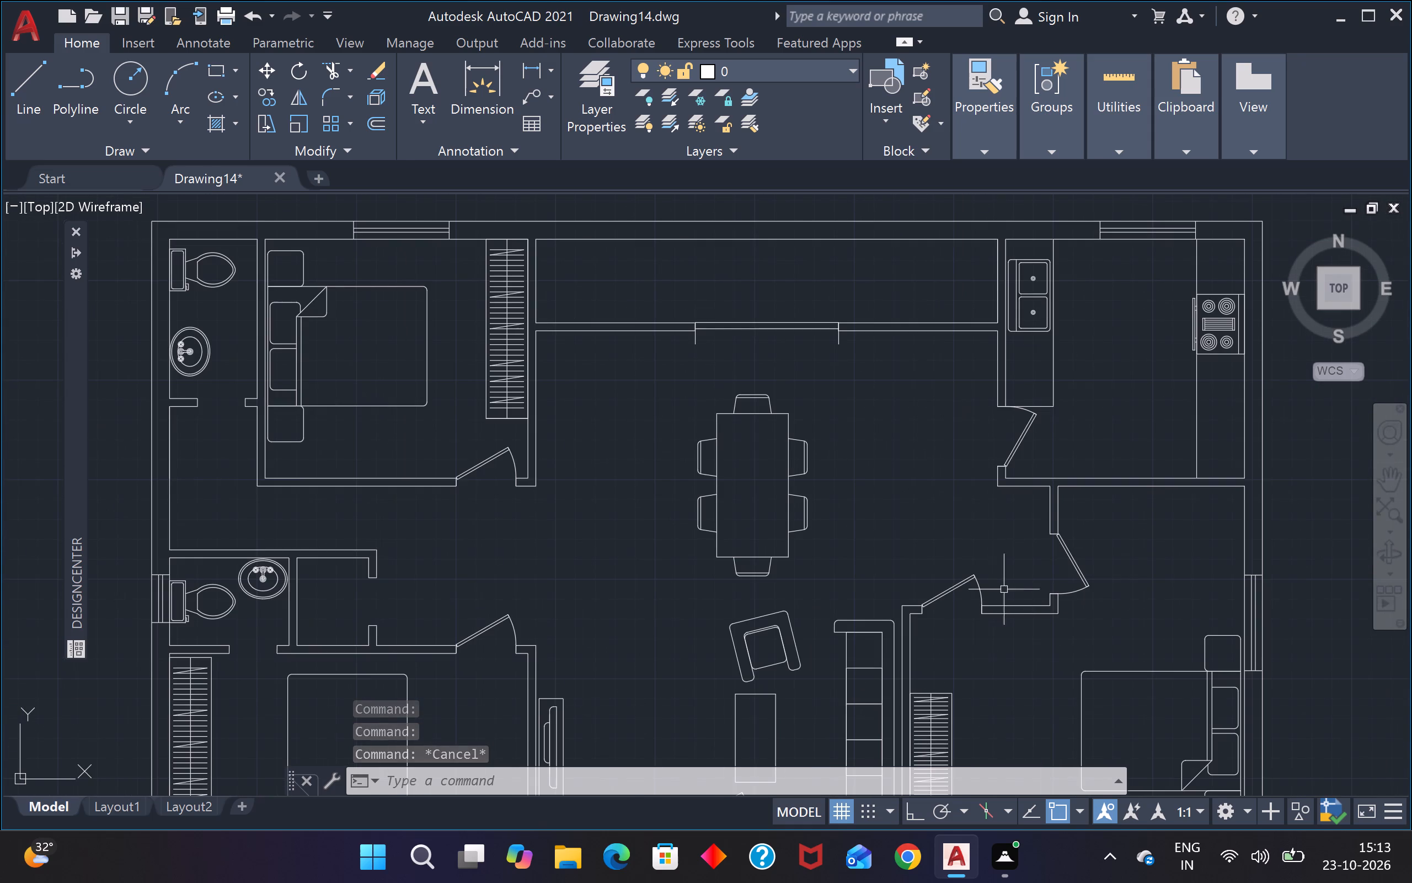
pyautogui.click(964, 578)
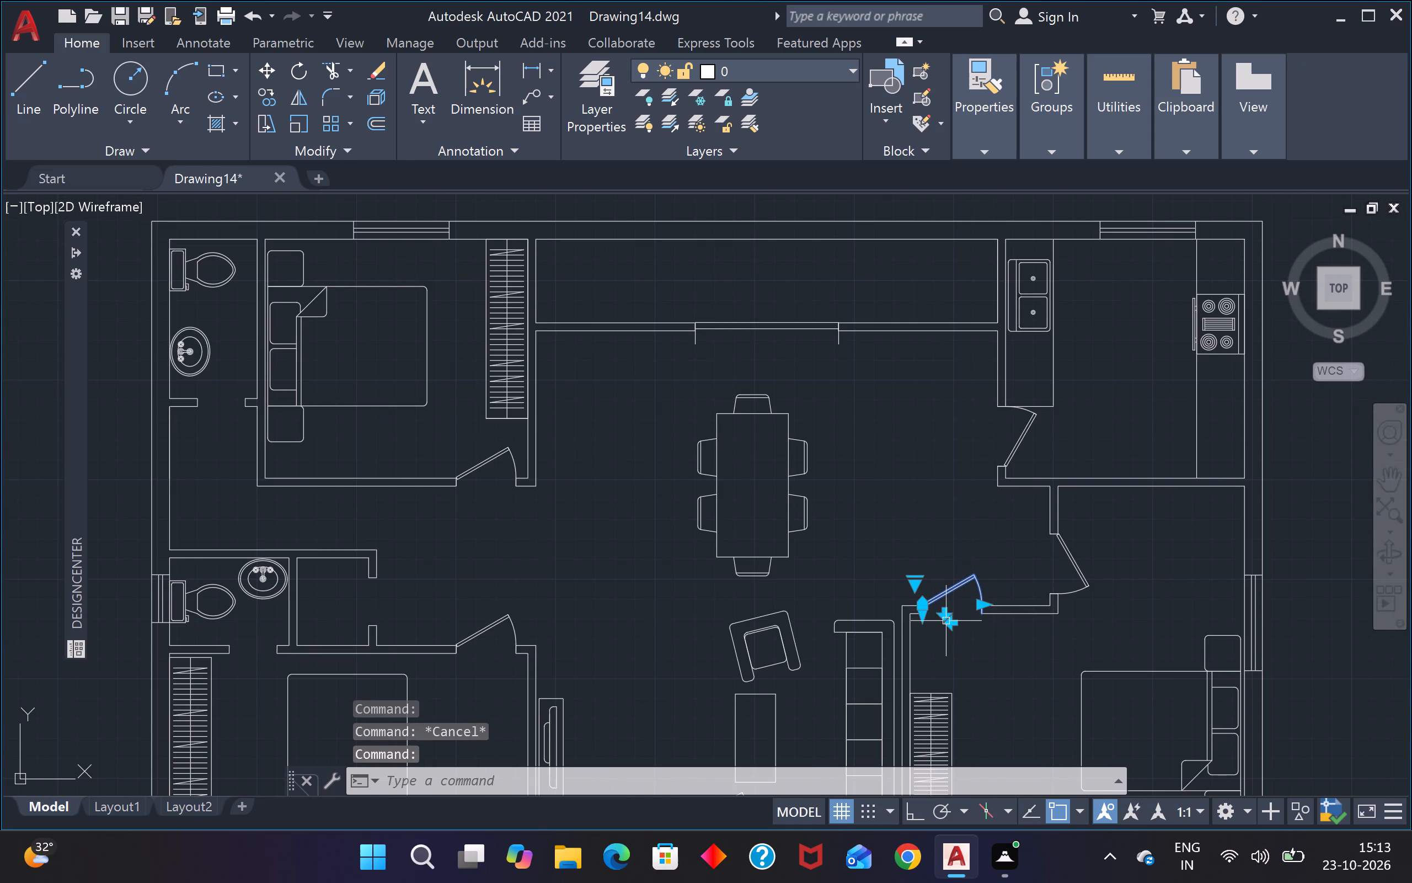
pyautogui.click(946, 616)
pyautogui.press('Escape')
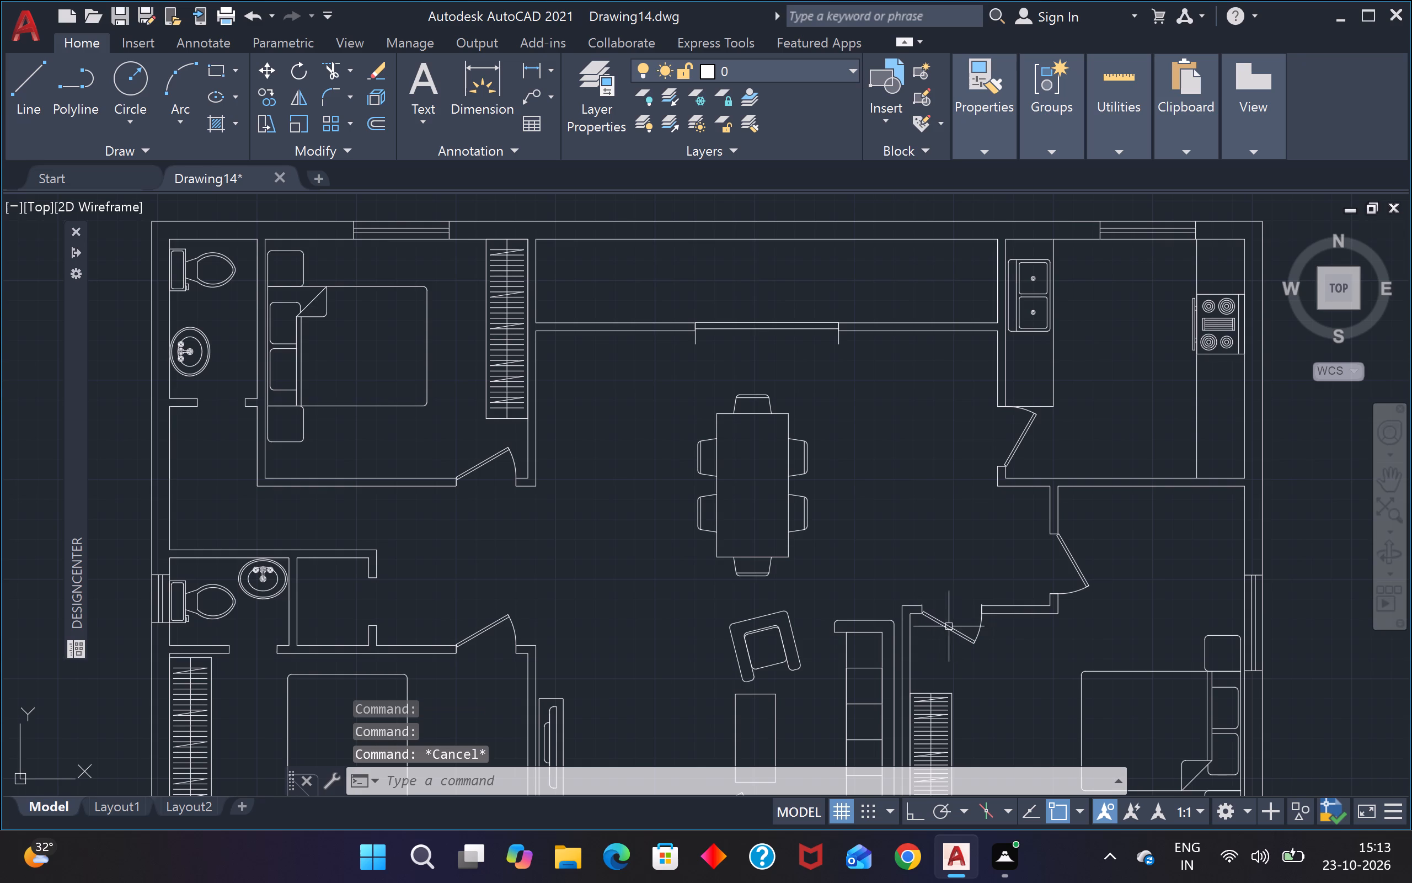
# Move that flipped bedroom door by the outer end of its hinge jamb onto the wall-end corner of the opening.
pyautogui.scroll(3, 956, 615)
pyautogui.click(956, 615)
pyautogui.click(852, 706)
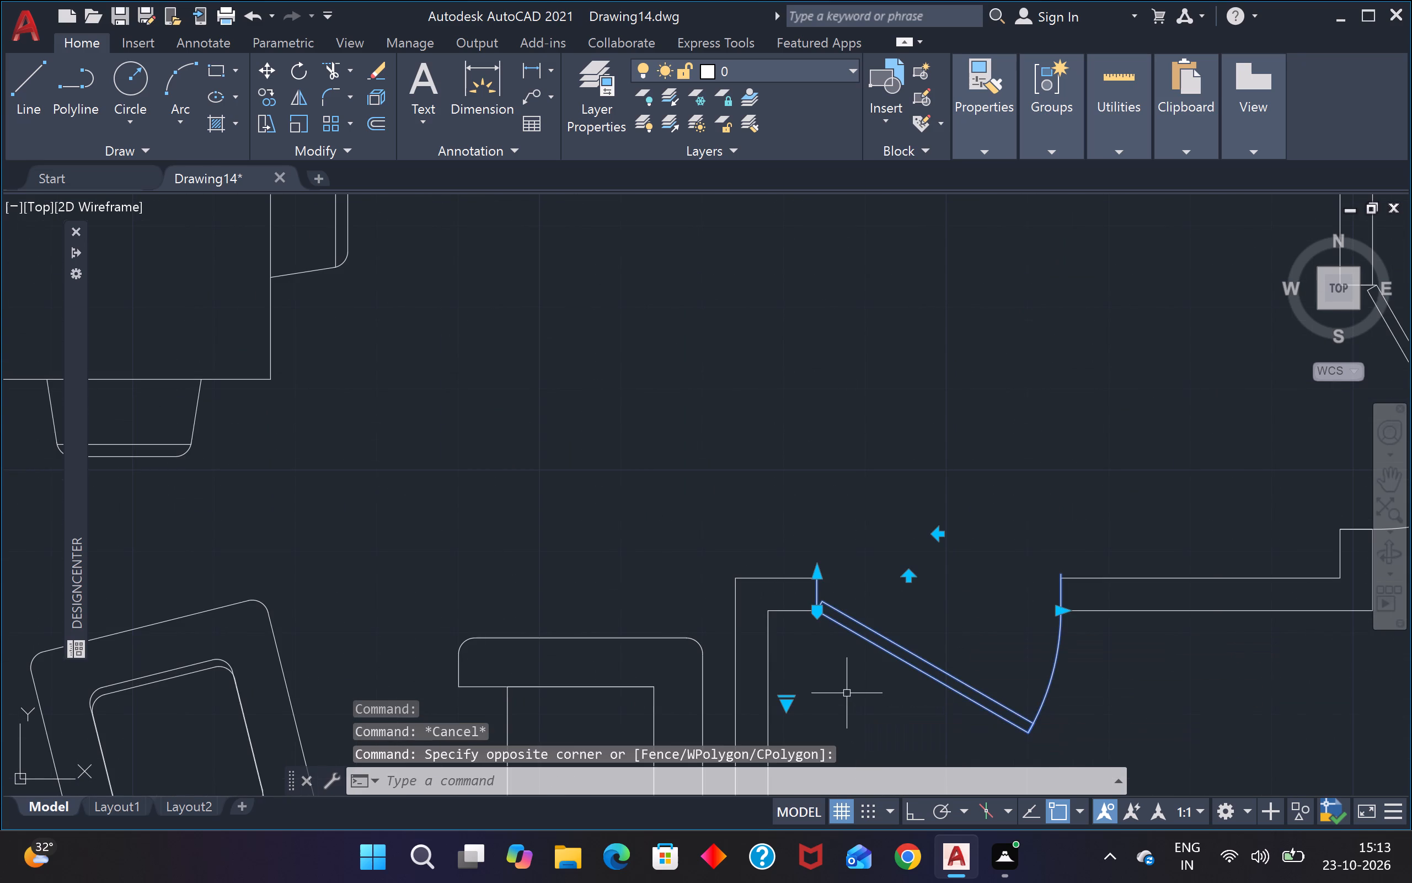
pyautogui.press('m')
pyautogui.press('space')
pyautogui.scroll(3, 828, 558)
pyautogui.click(783, 628)
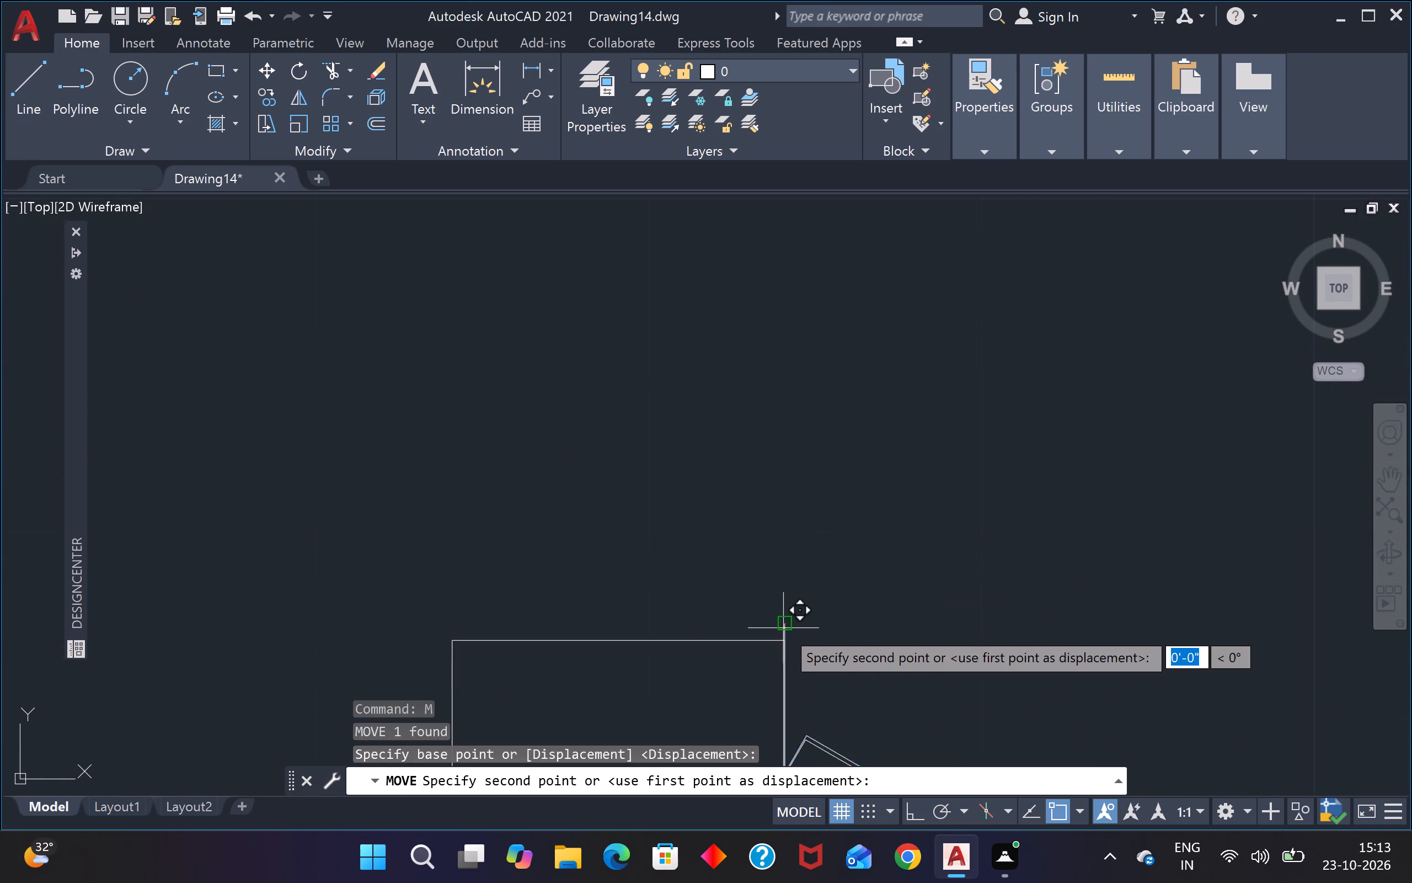
pyautogui.click(785, 643)
pyautogui.press('Escape')
pyautogui.scroll(-8, 793, 625)
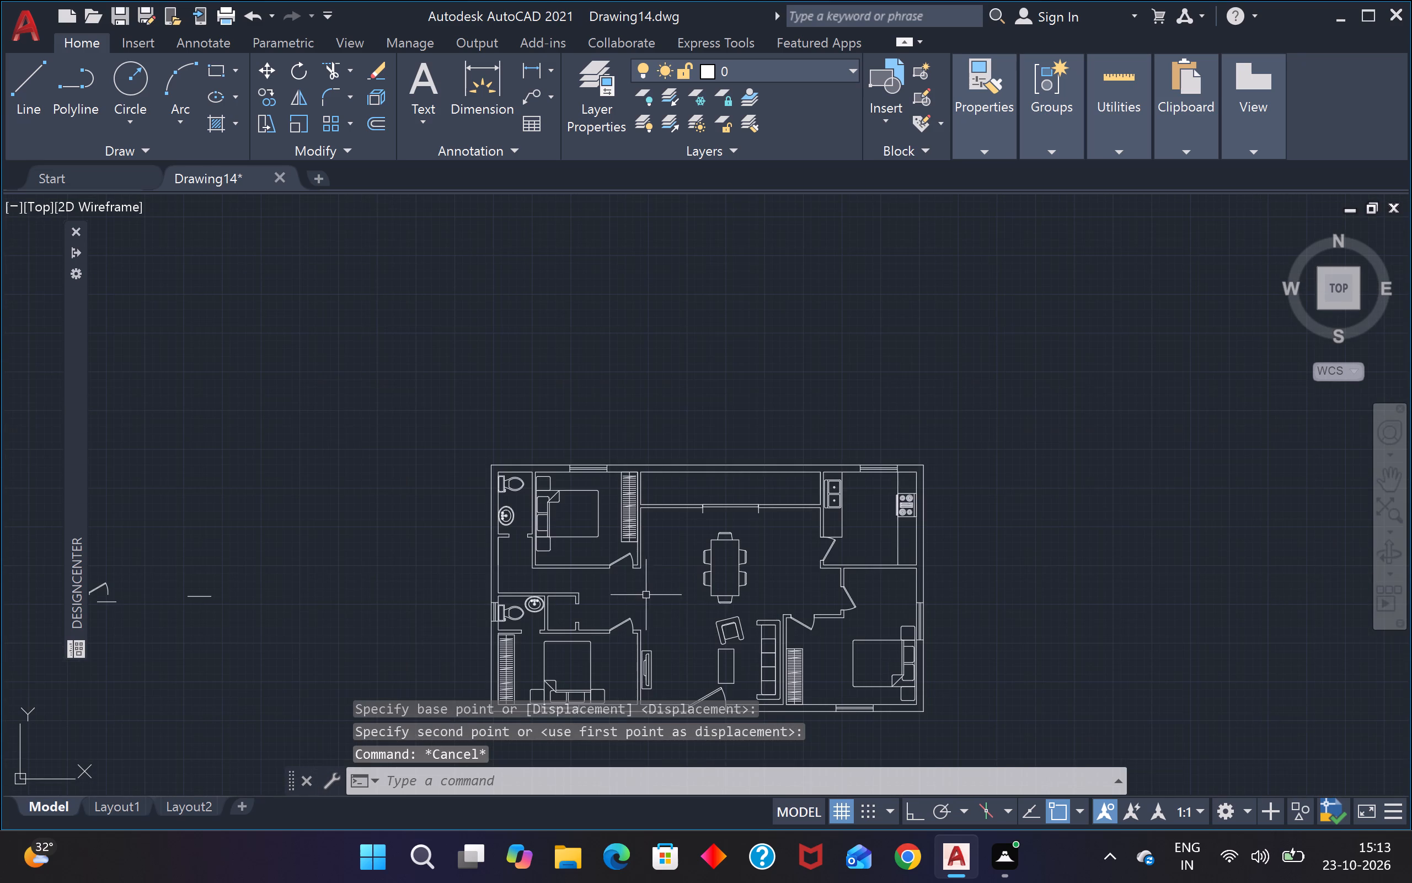
# Flip the side the upper-left bedroom door is hung on so it hinges at the short wall stub near the wardrobe.
pyautogui.scroll(3, 603, 562)
pyautogui.scroll(-3, 670, 540)
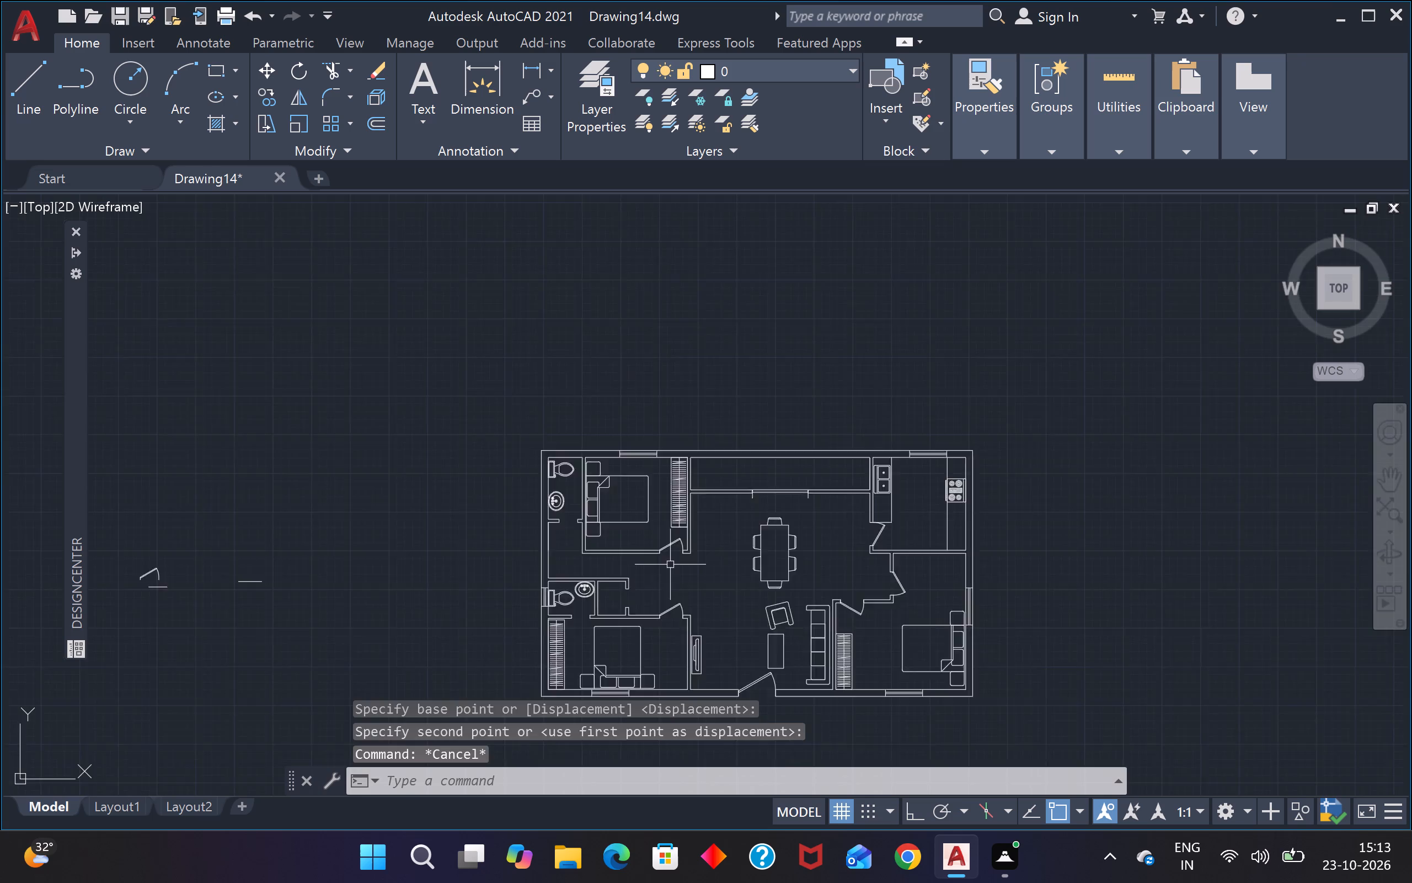
pyautogui.scroll(3, 670, 566)
pyautogui.click(687, 471)
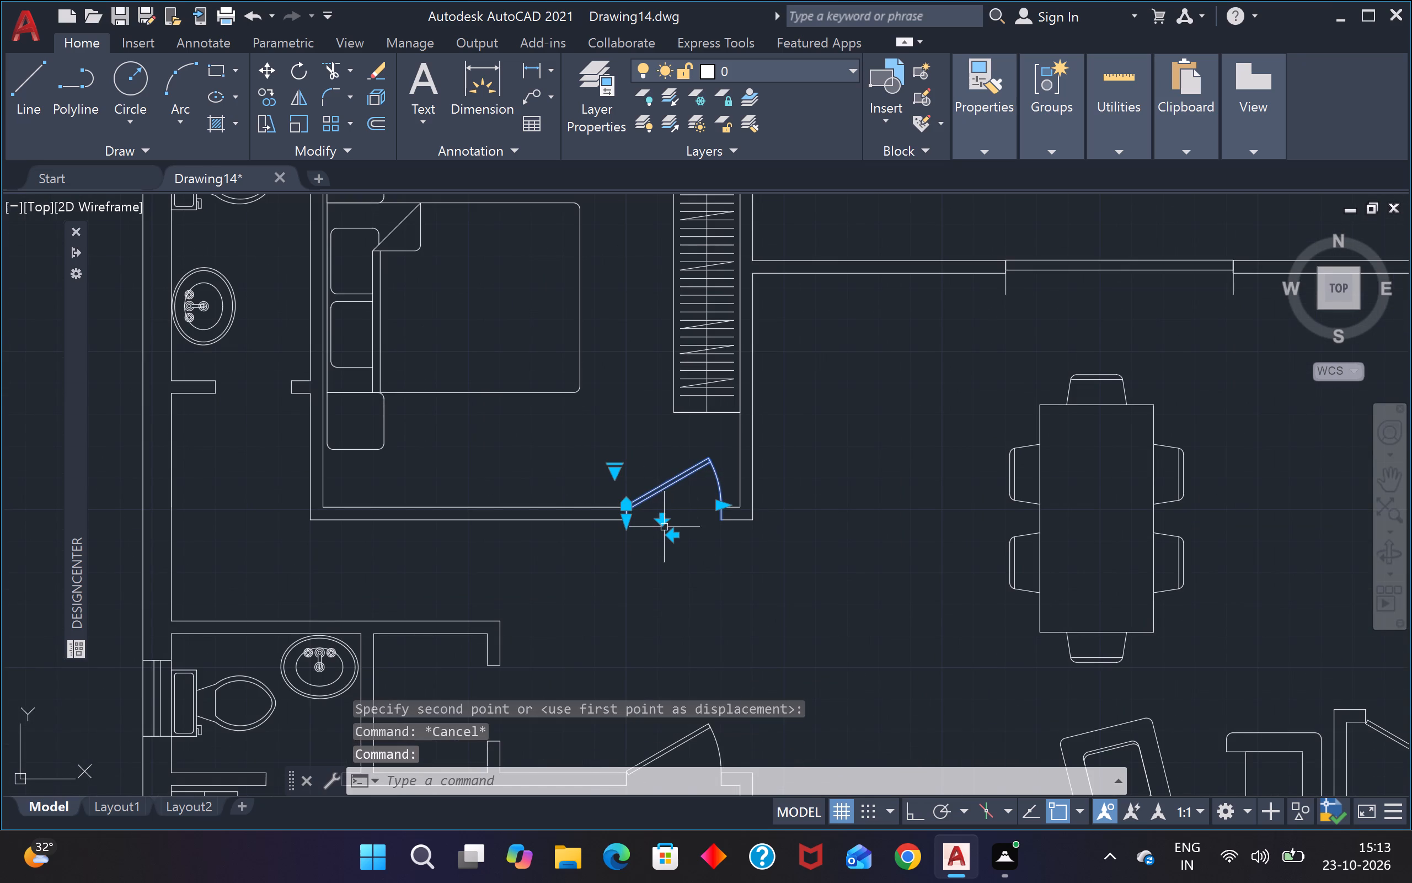
pyautogui.click(676, 535)
pyautogui.press('Escape')
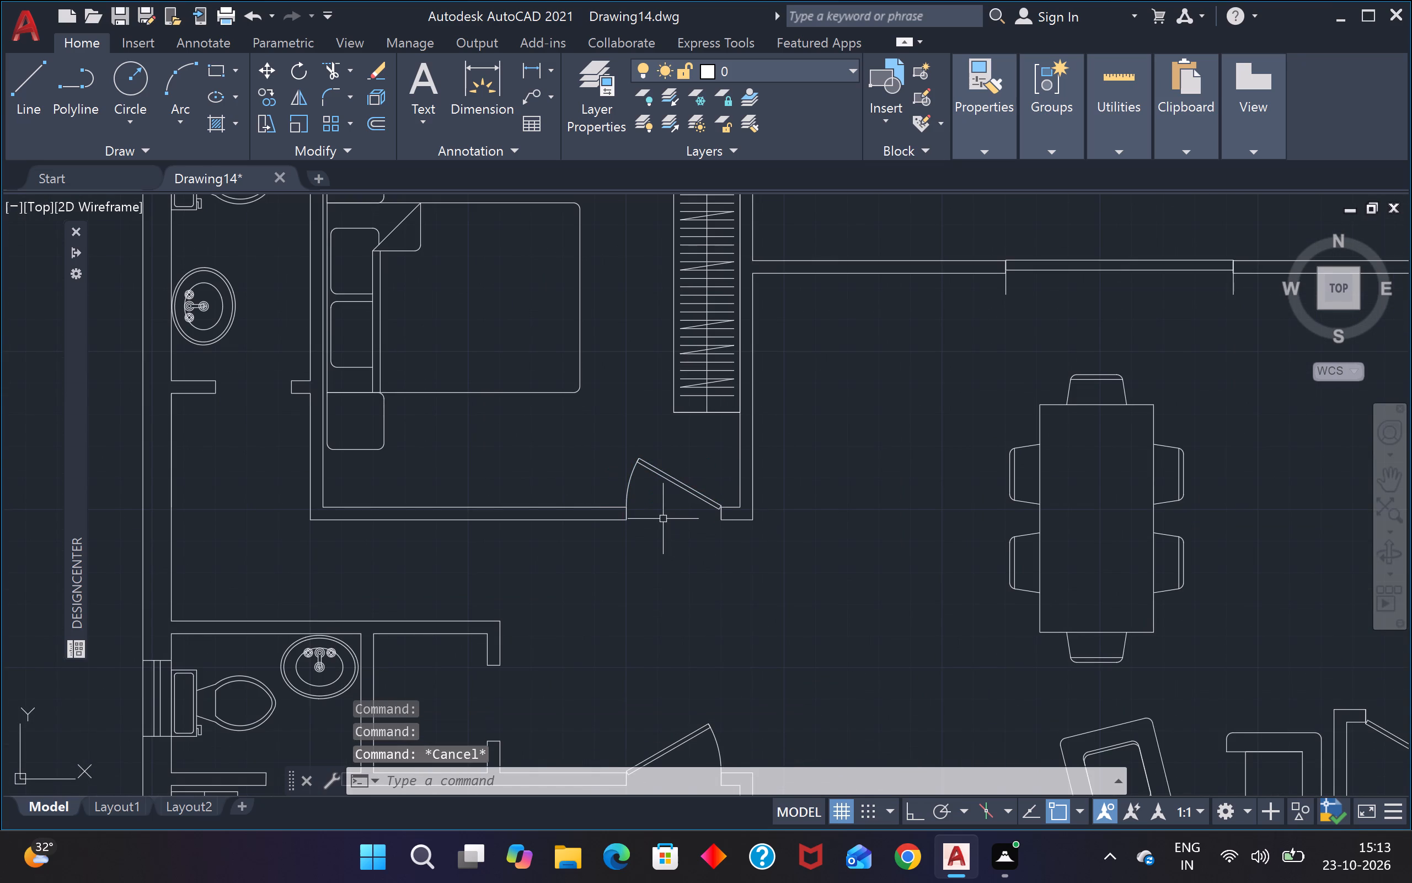
# Flip the lower-left bedroom door so it swings into the bedroom.
pyautogui.scroll(-3, 672, 556)
pyautogui.scroll(3, 675, 631)
pyautogui.click(690, 563)
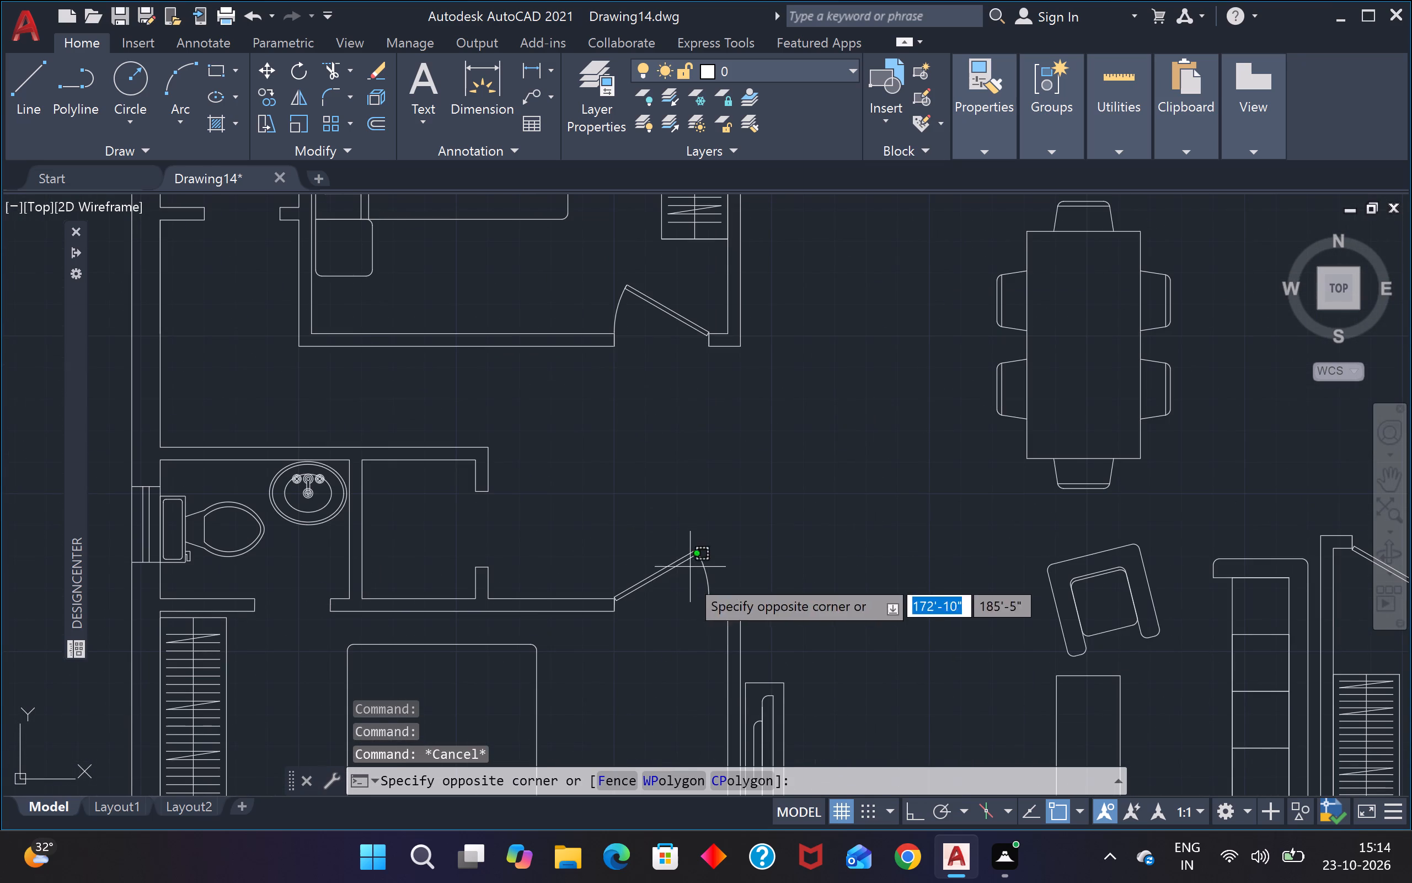
pyautogui.press('Escape')
pyautogui.click(660, 569)
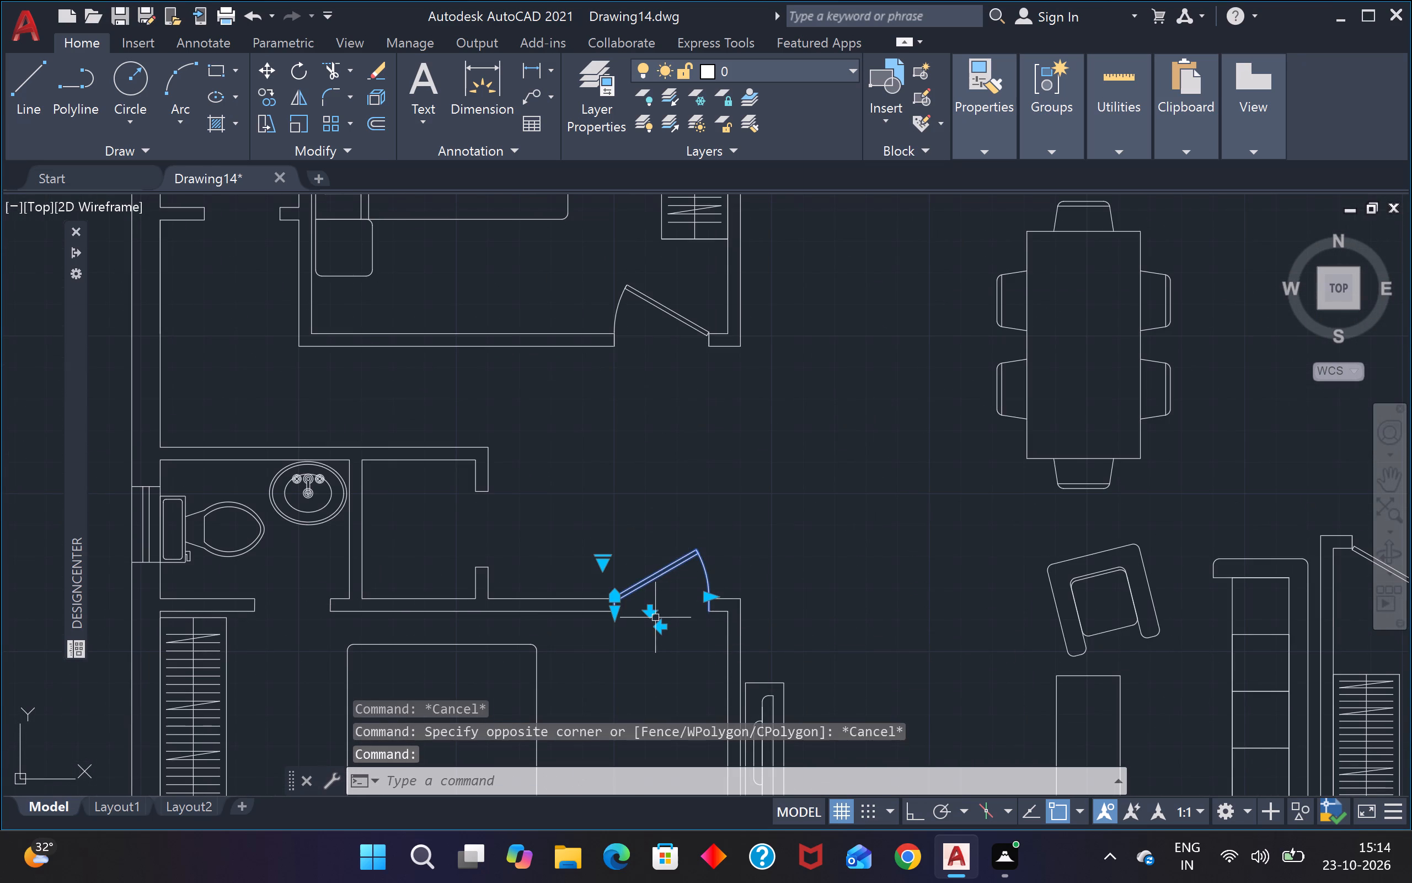
pyautogui.click(653, 612)
pyautogui.press('Escape')
# Flip the side the lower-left bedroom door is hung on so it hinges at the short wall stub beside the living room.
pyautogui.scroll(-3, 651, 611)
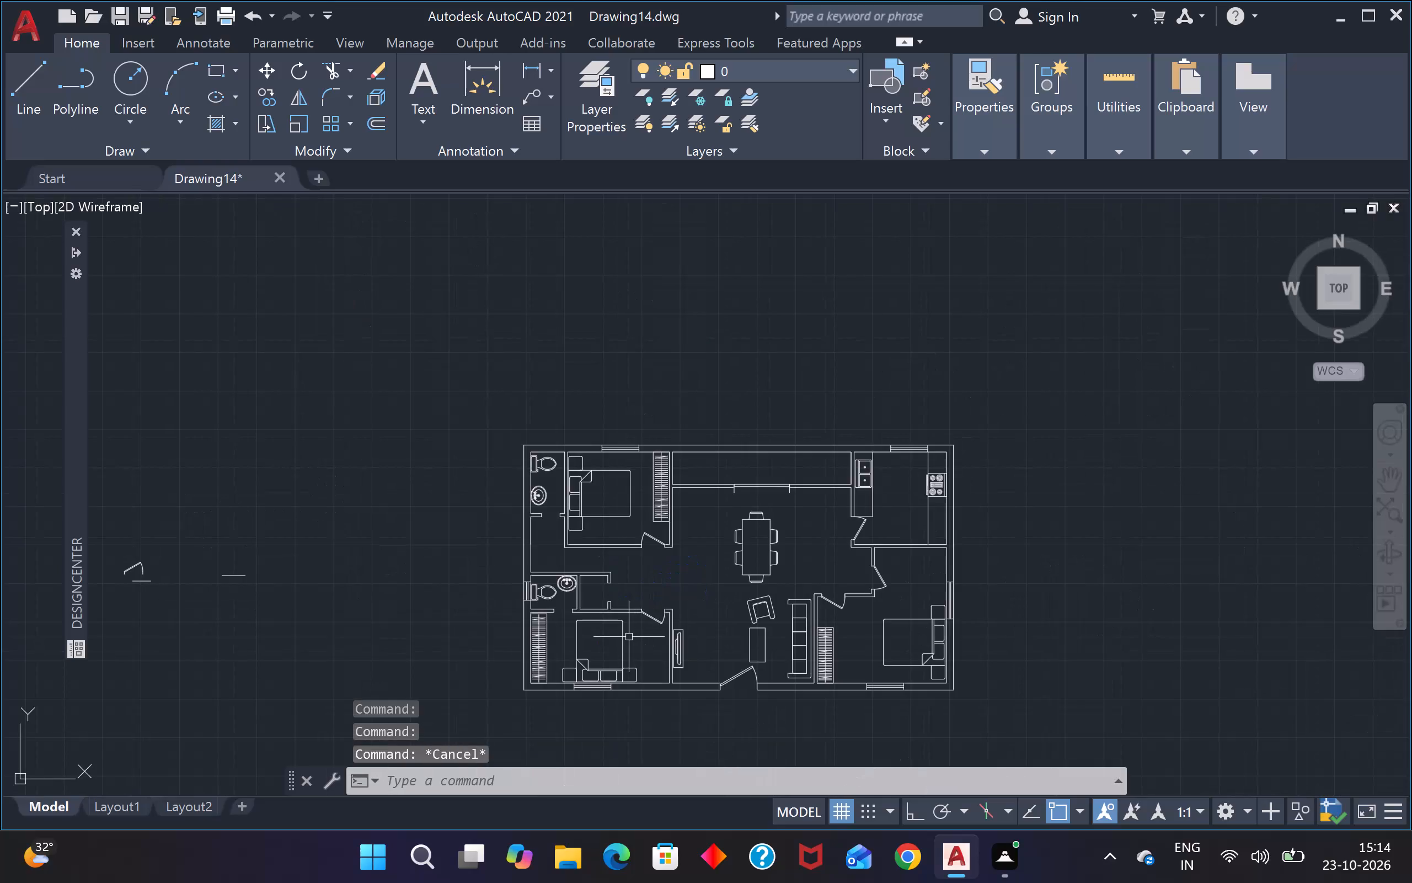
pyautogui.scroll(4, 652, 619)
pyautogui.click(652, 615)
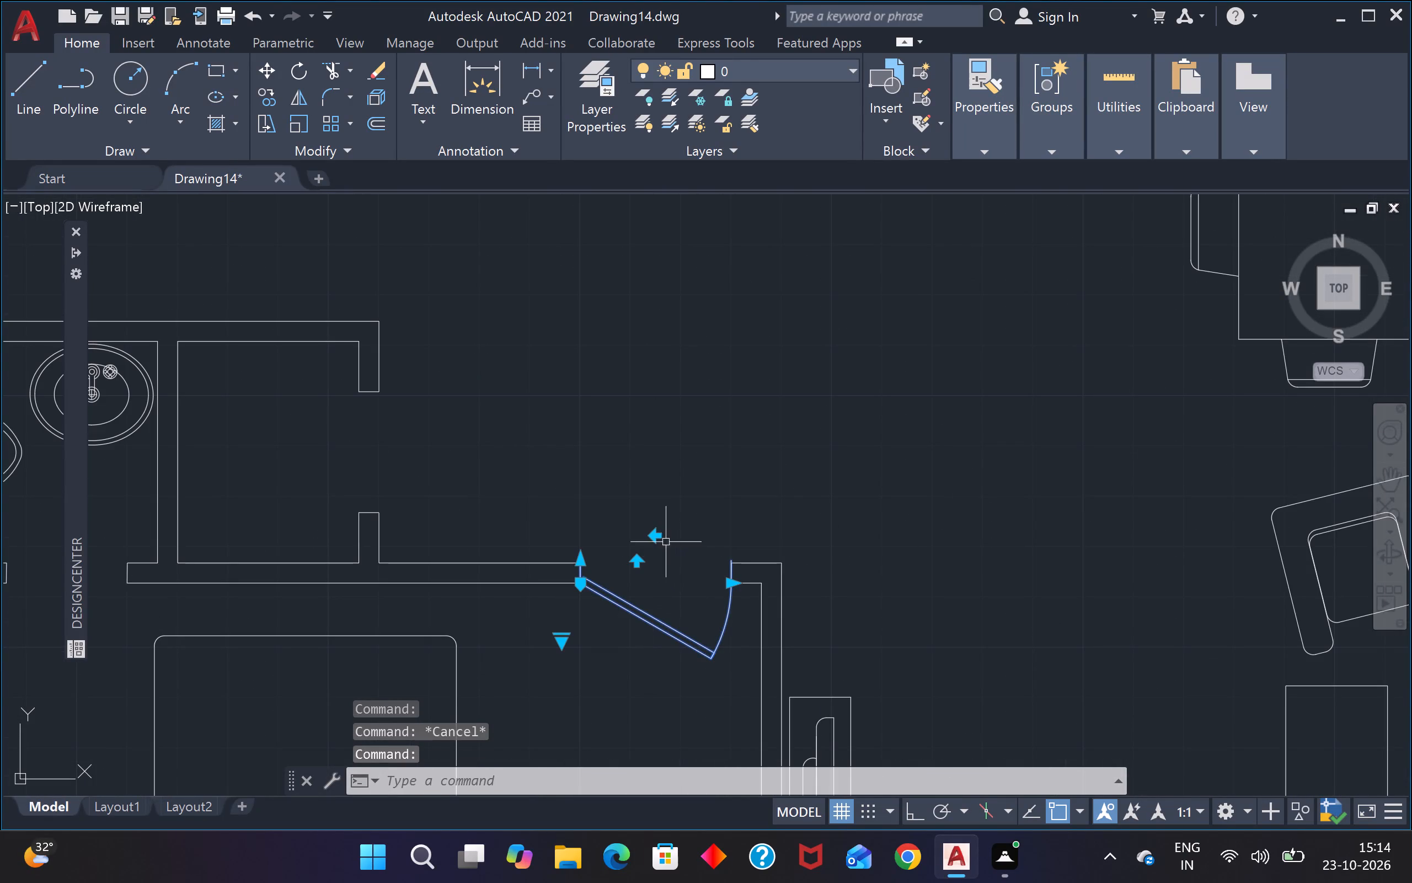
pyautogui.click(658, 535)
pyautogui.press('Escape')
# Move the lower-left bedroom door by the outer end of its hinge jamb onto the corner of the short wall stub.
pyautogui.moveTo(657, 560); pyautogui.dragTo(657, 569)
pyautogui.click(620, 655)
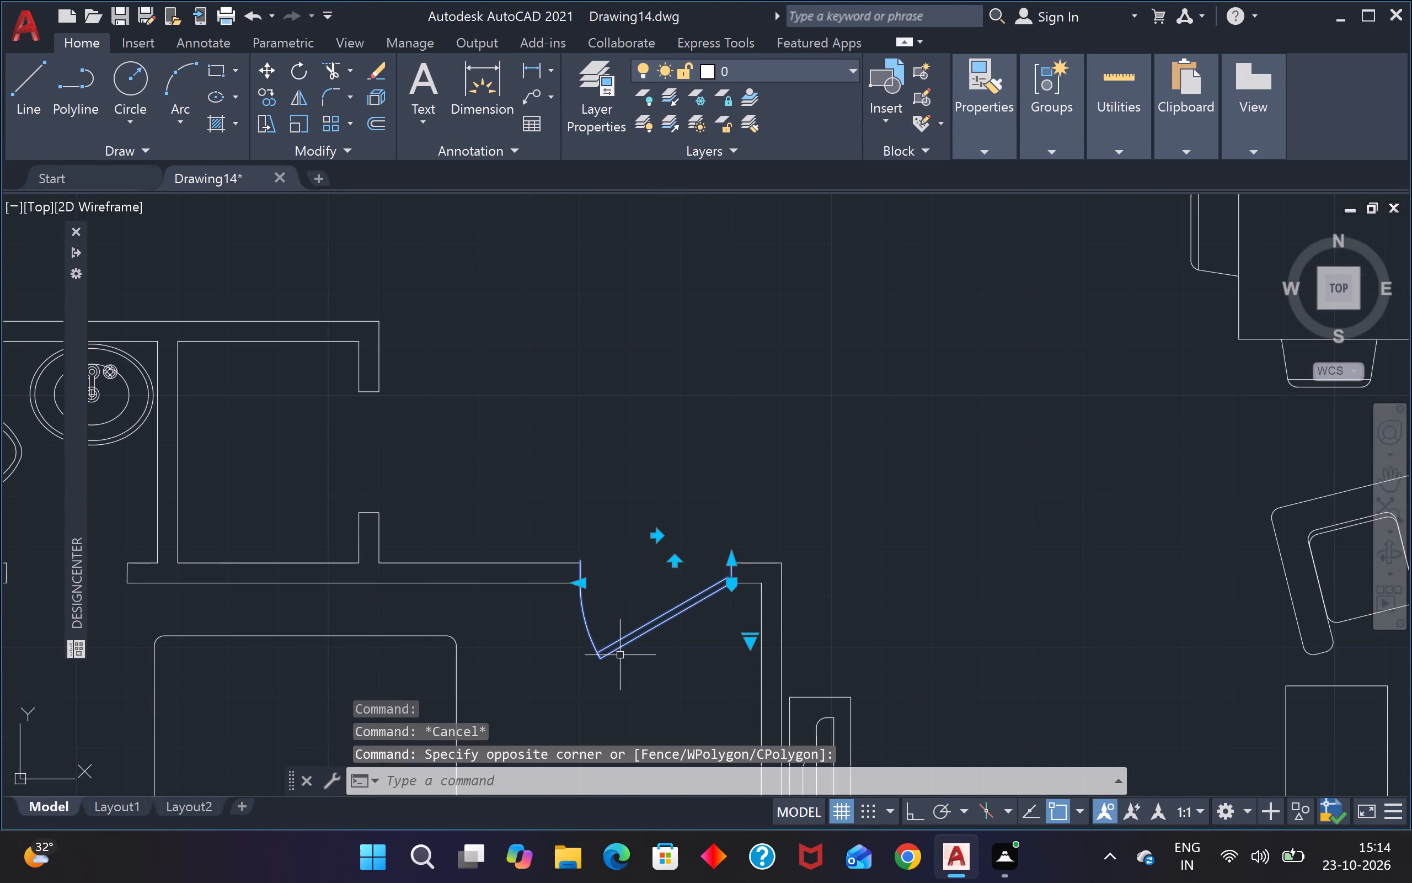
pyautogui.write('m')
pyautogui.press('space')
pyautogui.scroll(4, 685, 552)
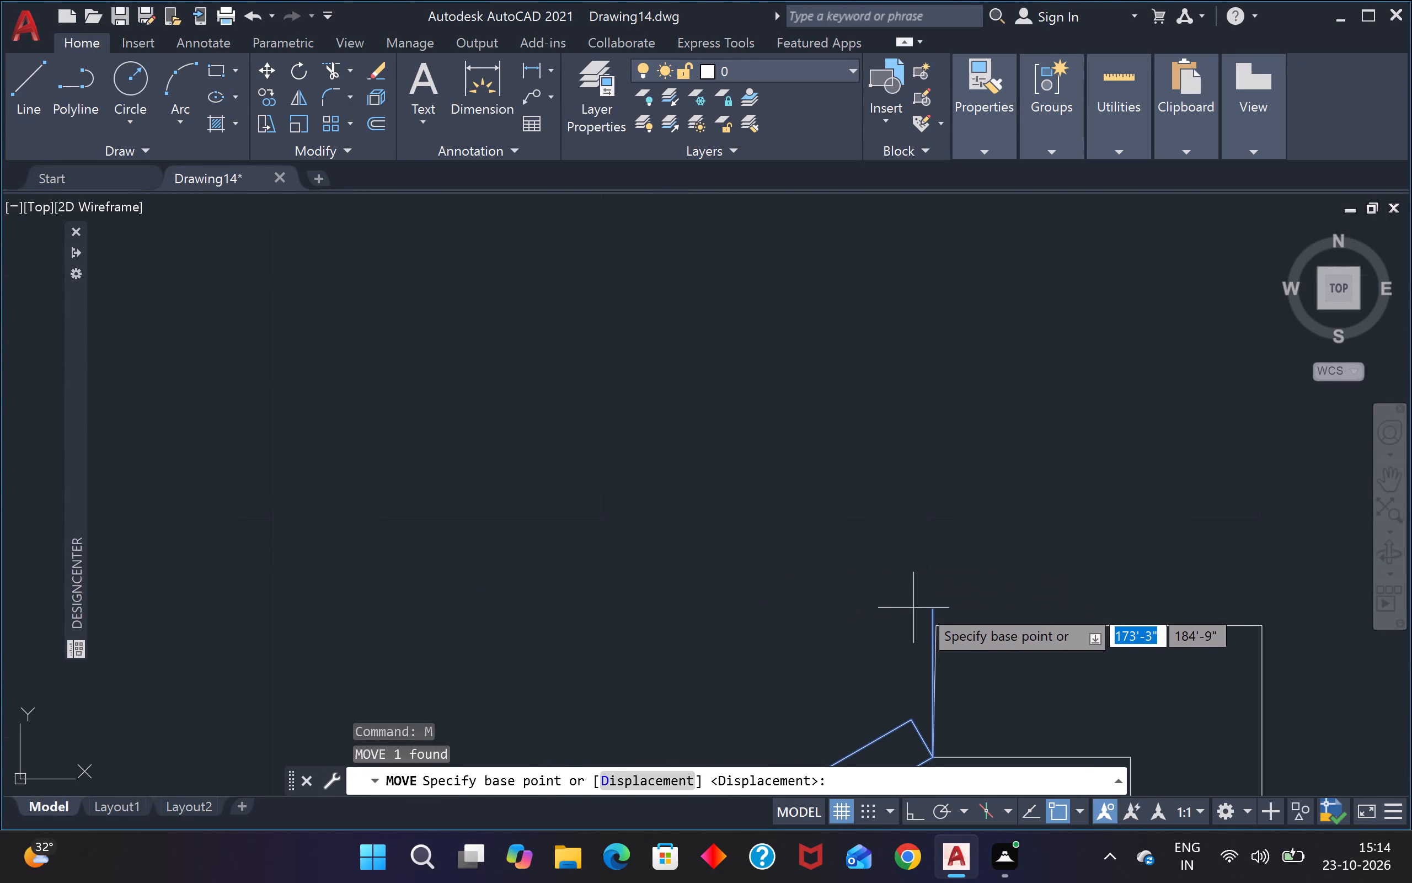
pyautogui.click(933, 604)
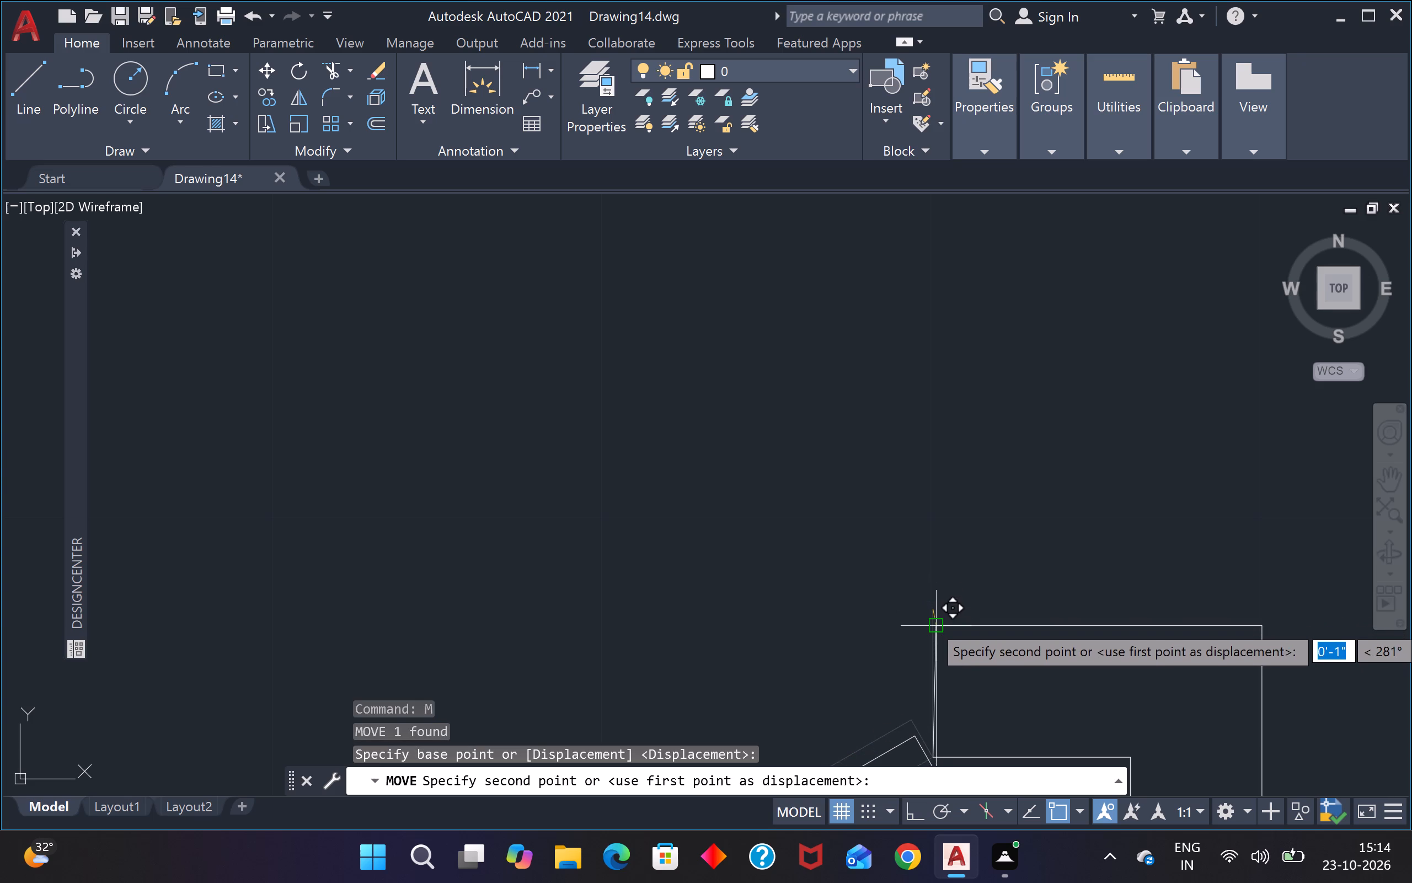
pyautogui.click(934, 621)
pyautogui.press('Escape')
# Examine how closely the lower-left bedroom door's hinge jamb fits the wall end.
pyautogui.scroll(-5, 917, 586)
pyautogui.scroll(3, 851, 604)
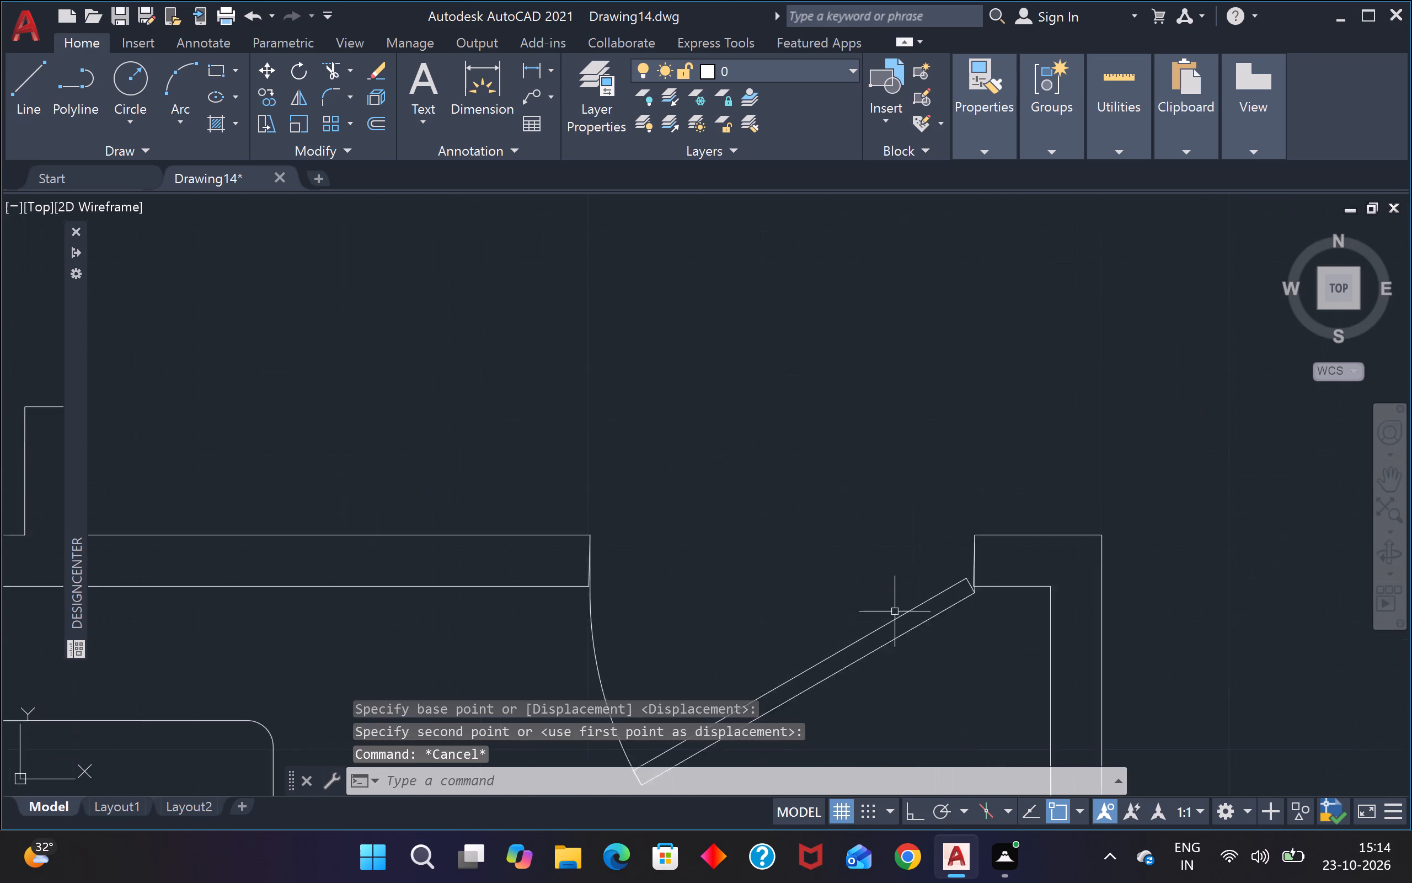
pyautogui.scroll(2, 897, 612)
pyautogui.scroll(1, 986, 578)
pyautogui.scroll(4, 1133, 506)
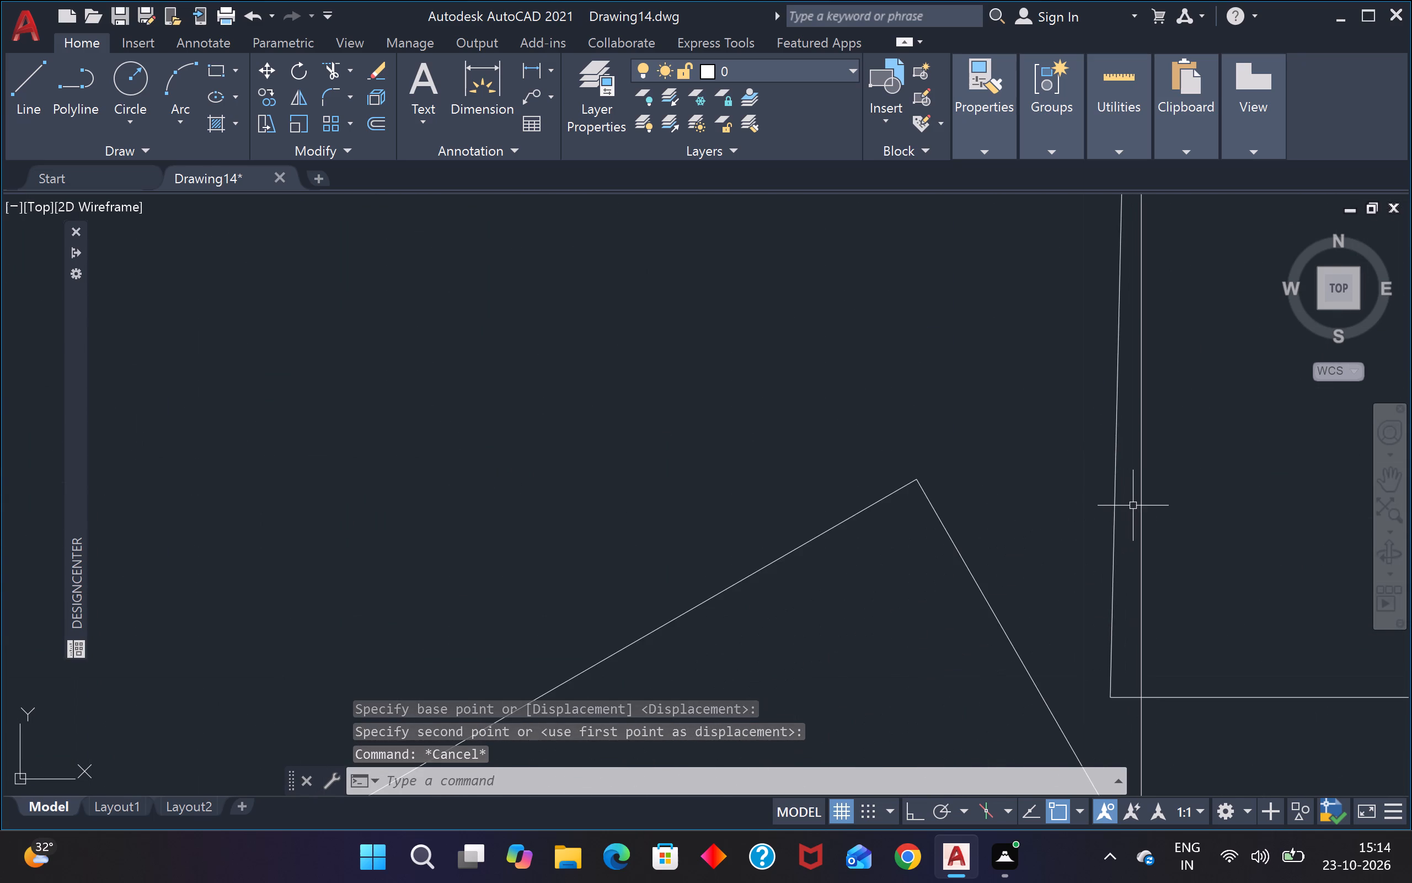
pyautogui.scroll(1, 1130, 504)
pyautogui.scroll(-15, 1124, 504)
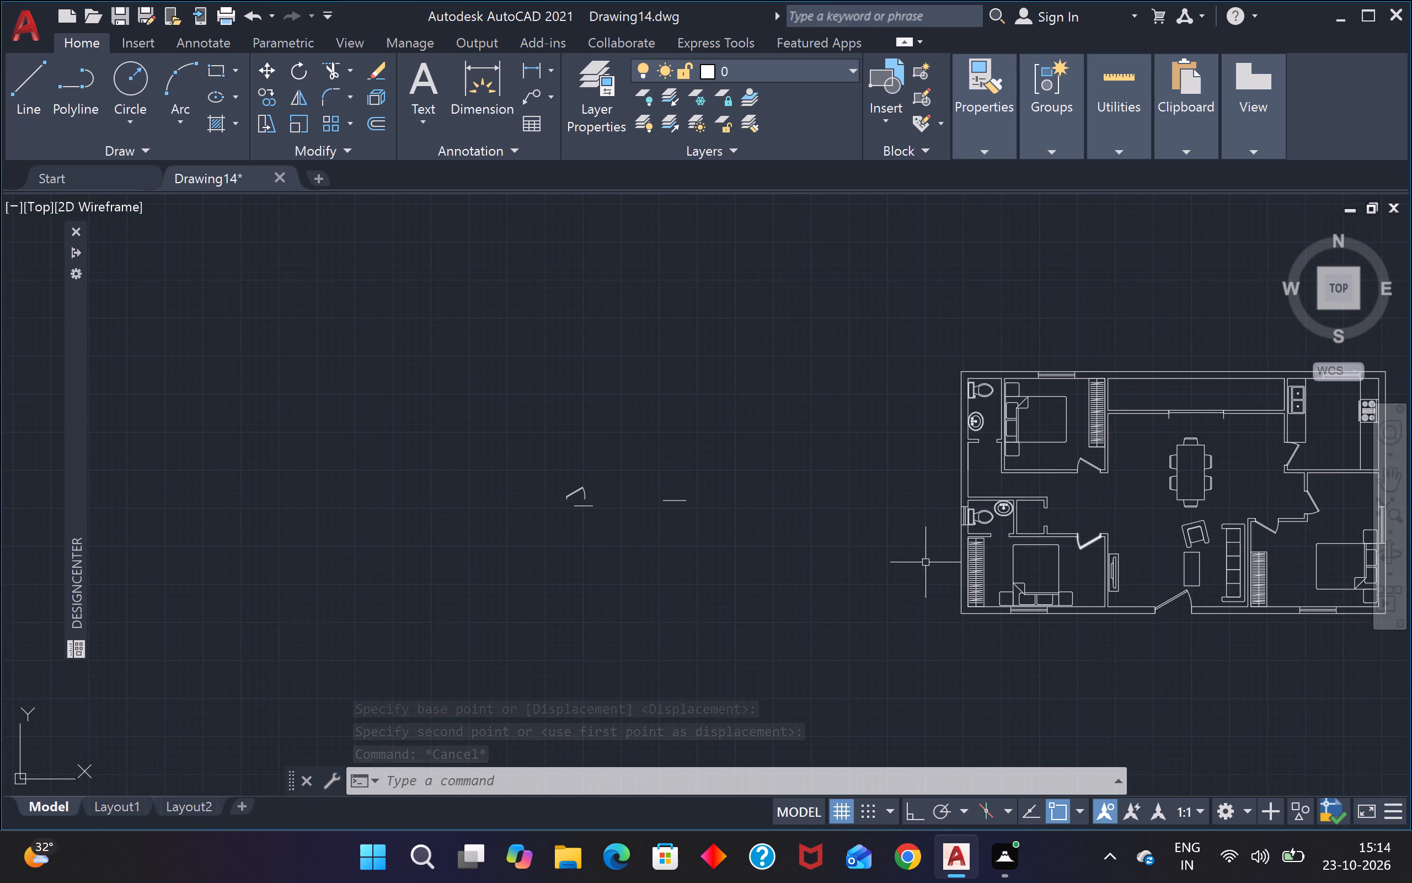
# Rotate the spare door block outside the plan 270° about the free end of its leaf, with Ortho on.
pyautogui.scroll(-1, 644, 469)
pyautogui.scroll(3, 644, 469)
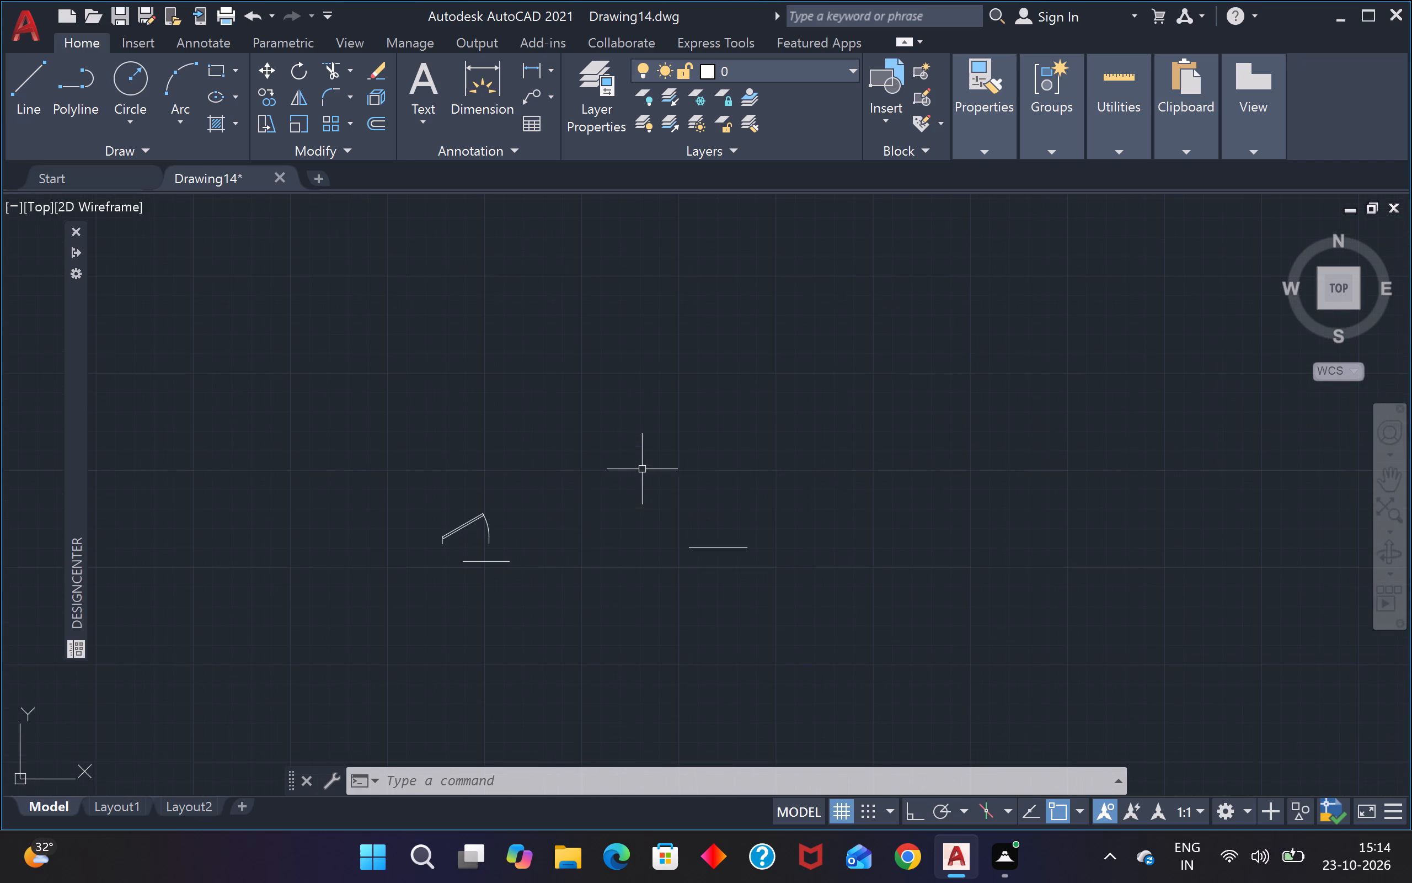
pyautogui.moveTo(545, 474); pyautogui.dragTo(537, 475)
pyautogui.click(421, 507)
pyautogui.moveTo(544, 470); pyautogui.dragTo(532, 491)
pyautogui.click(473, 527)
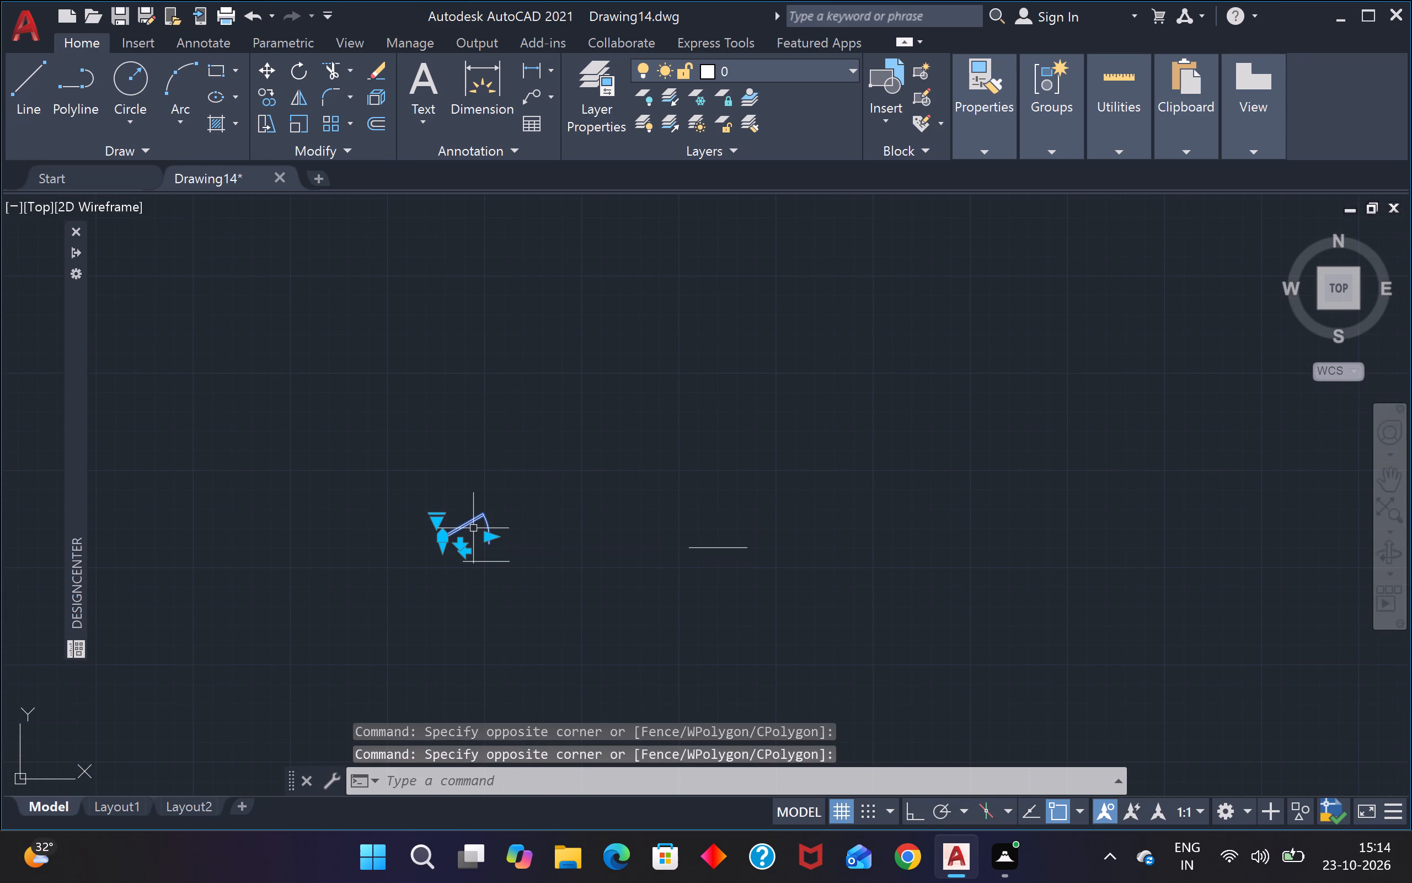
pyautogui.write('ro')
pyautogui.press('Return')
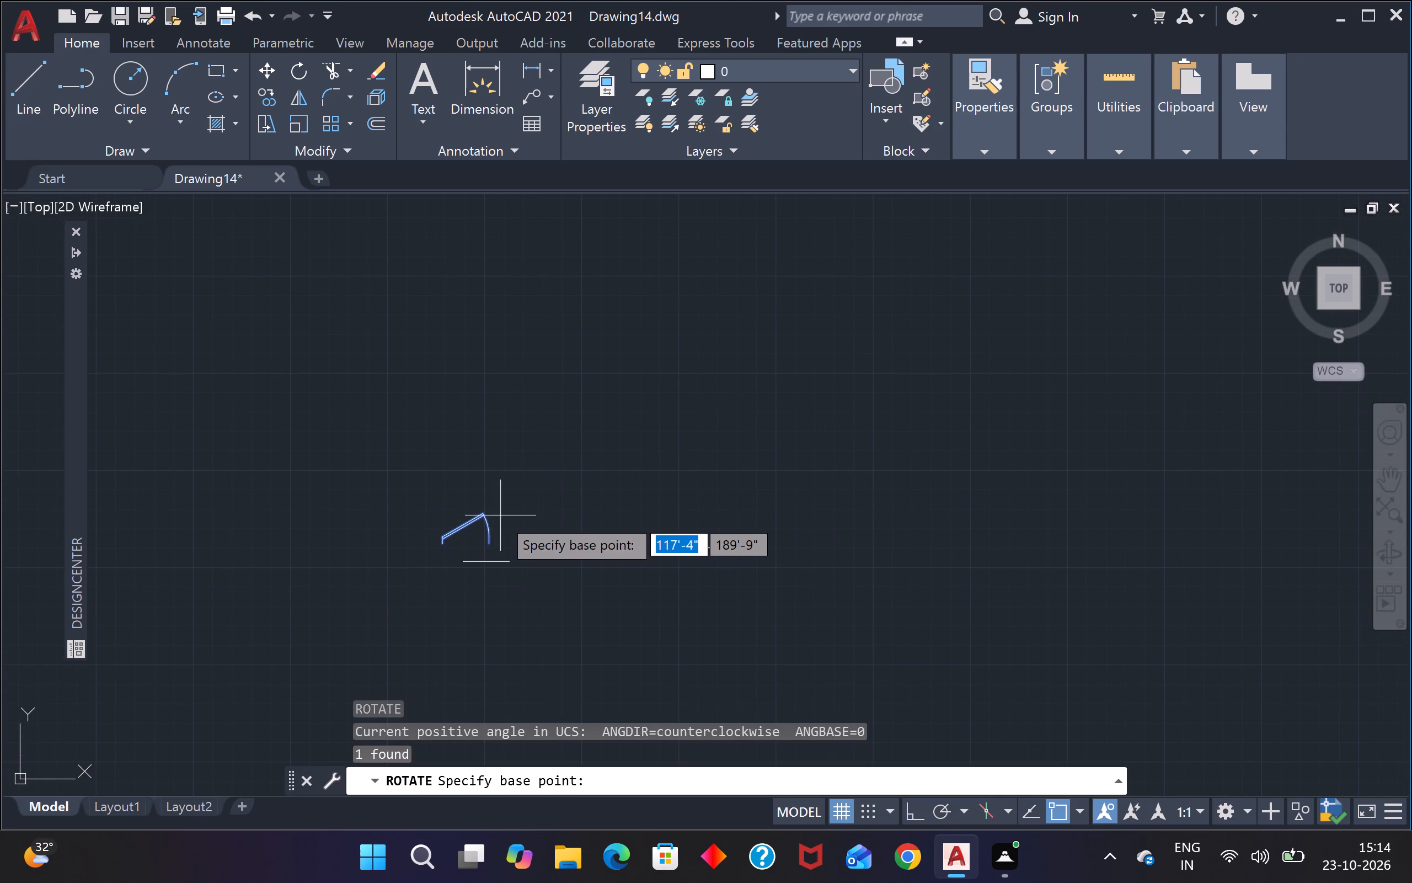
pyautogui.click(482, 515)
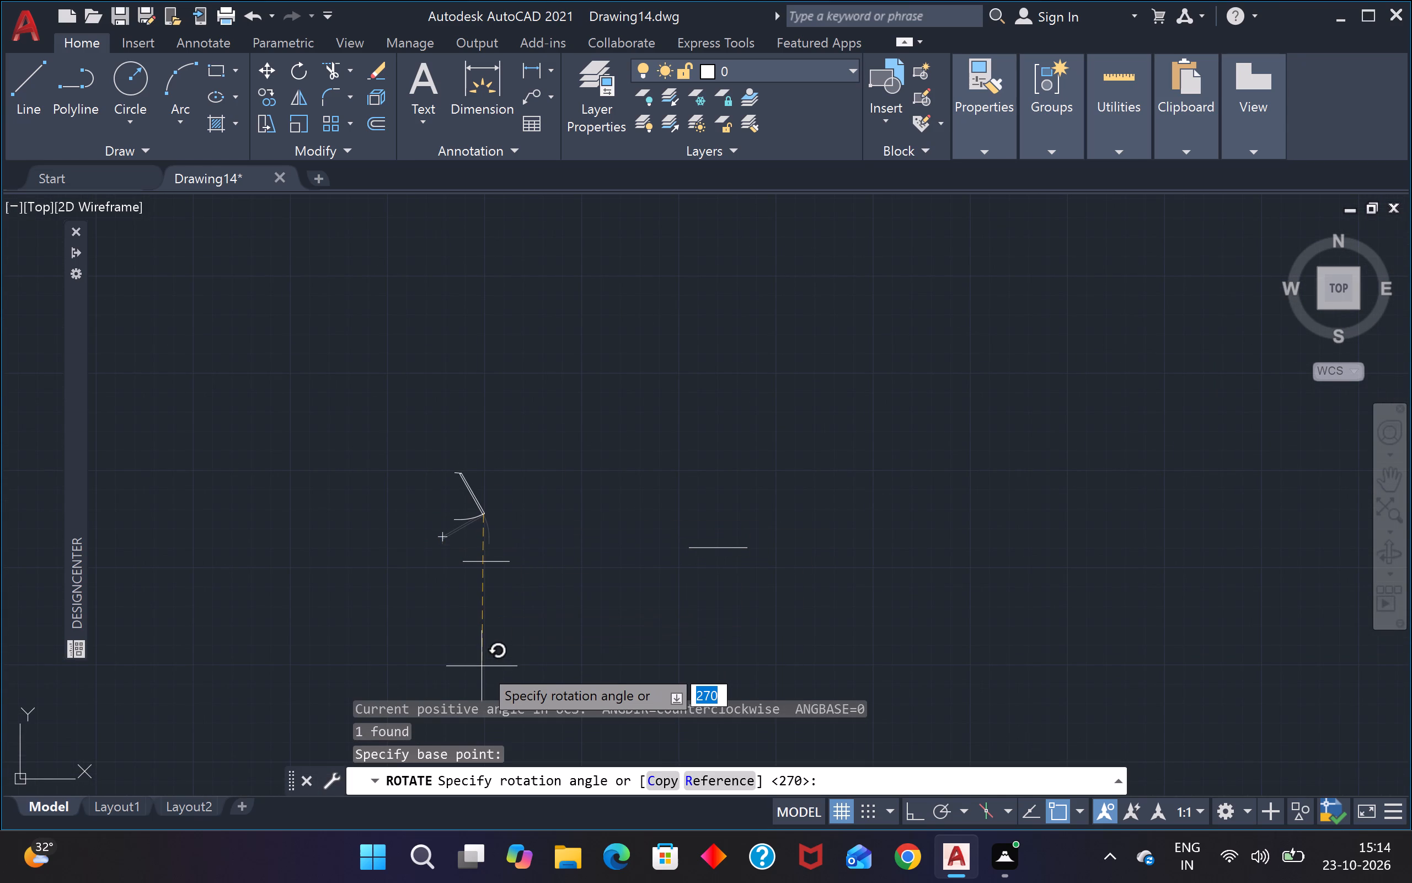
pyautogui.press('F8')
pyautogui.click(502, 664)
pyautogui.press('Escape')
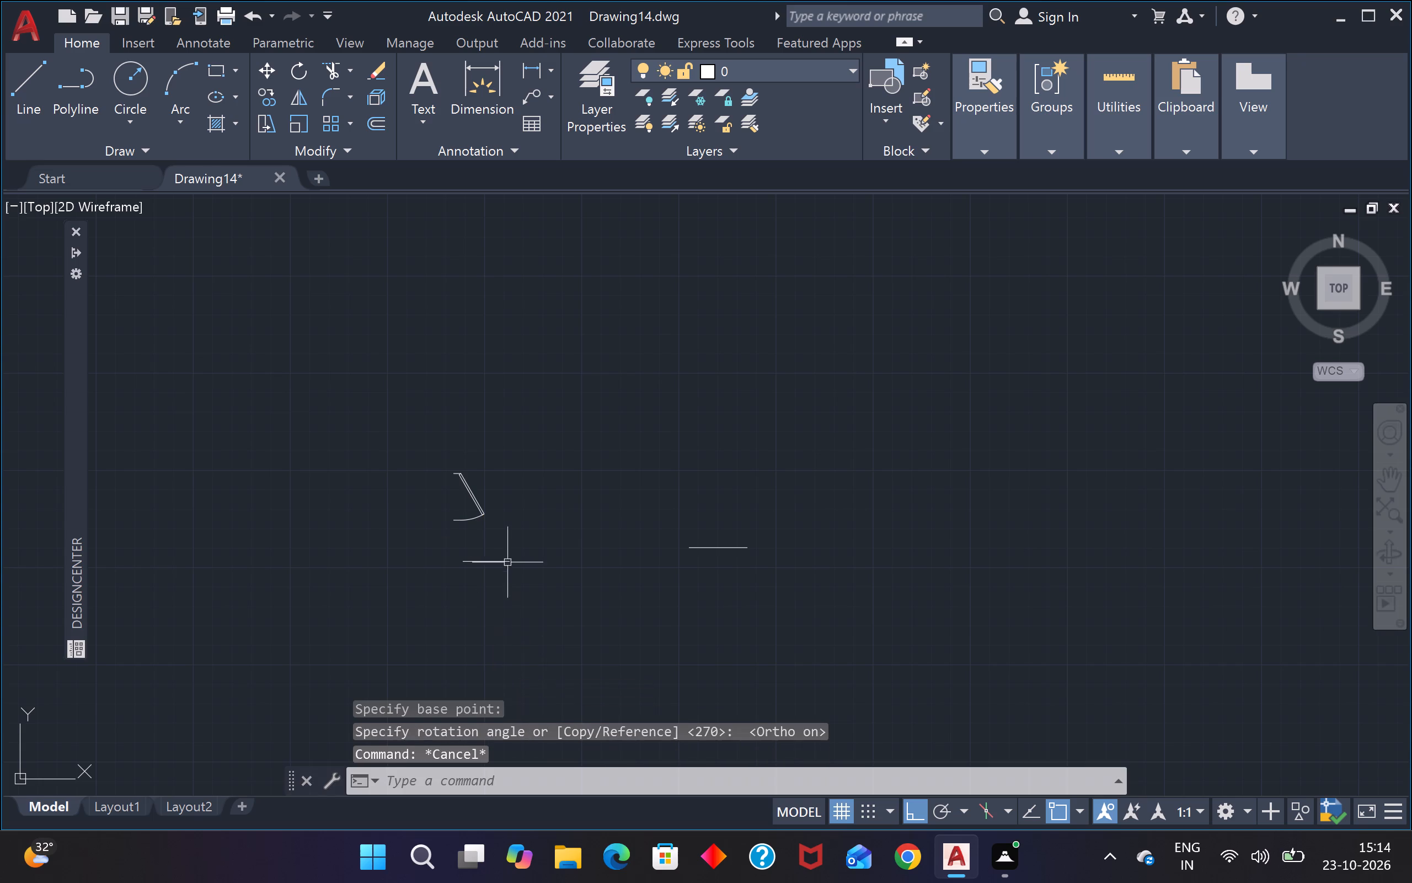
pyautogui.press('Escape')
# Copy the rotated door by its hinge jamb's outer end to the wall-end corner of the small room beside the lower-left bathroom, with Ortho off.
pyautogui.click(512, 487)
pyautogui.click(421, 559)
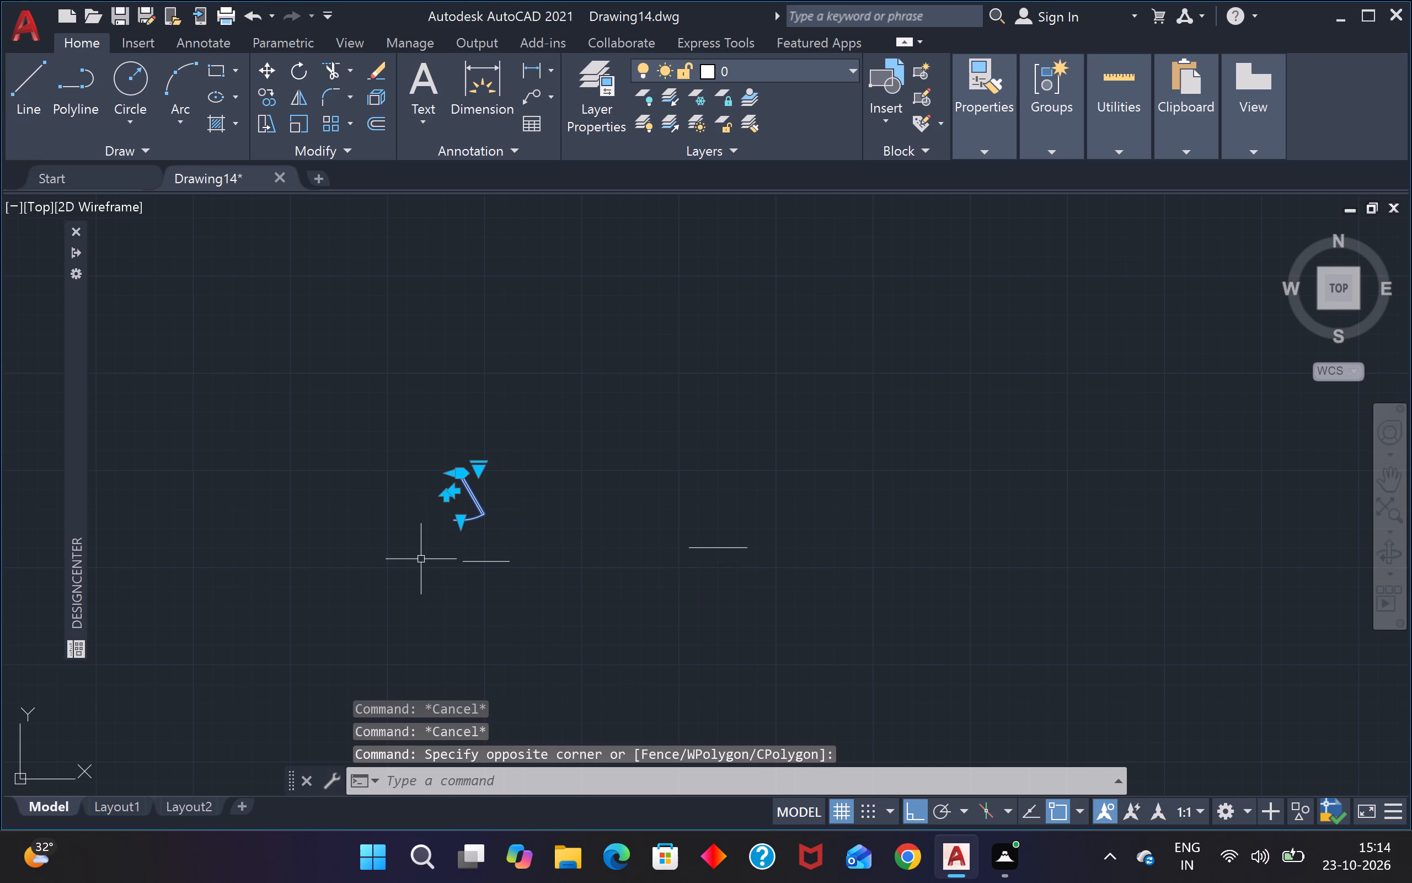
pyautogui.write('co')
pyautogui.press('Return')
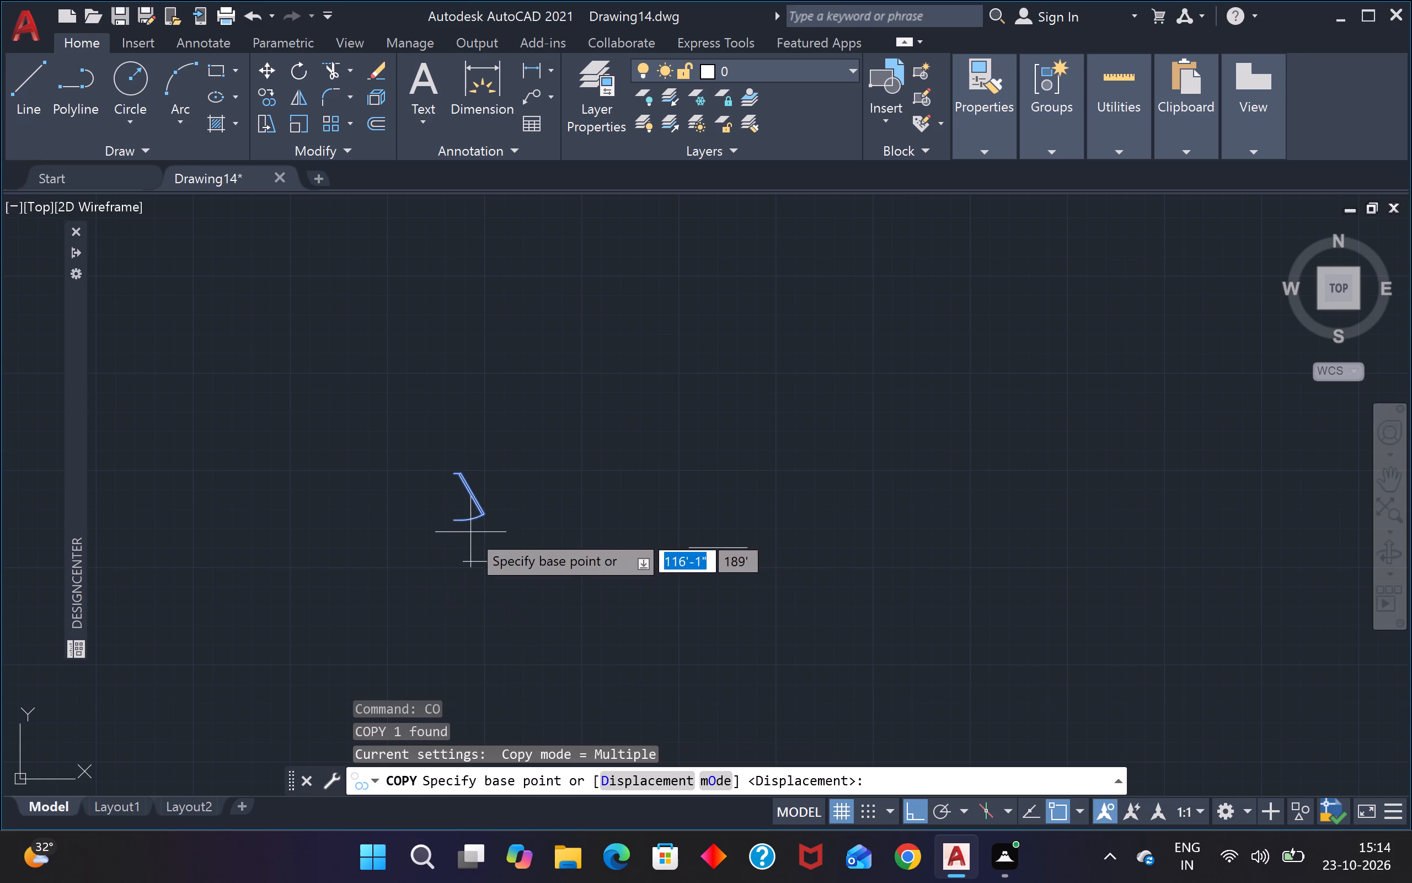
pyautogui.scroll(4, 464, 521)
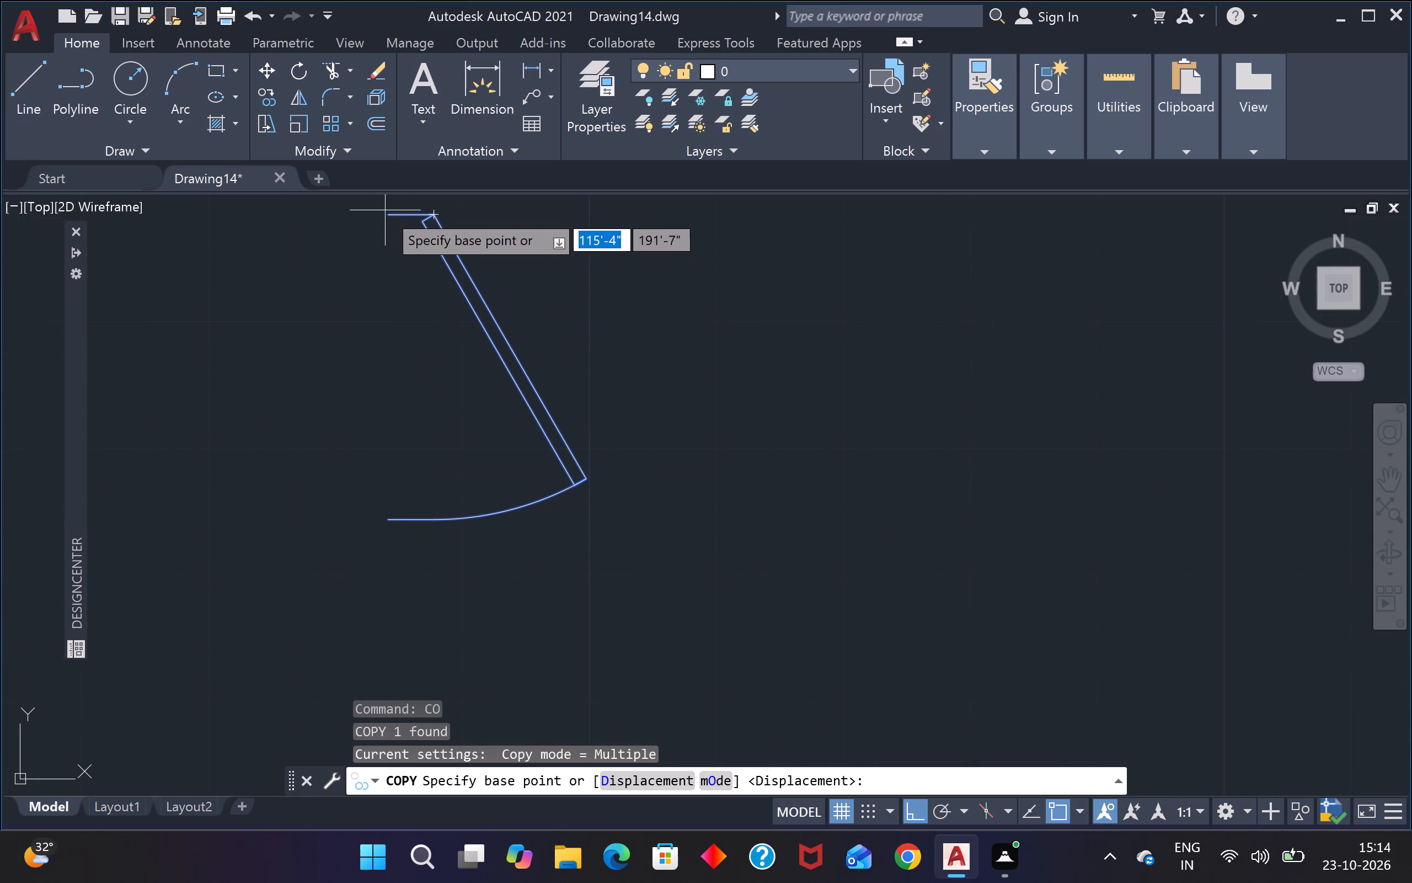
pyautogui.click(387, 214)
pyautogui.scroll(-3, 414, 271)
pyautogui.scroll(-3, 580, 323)
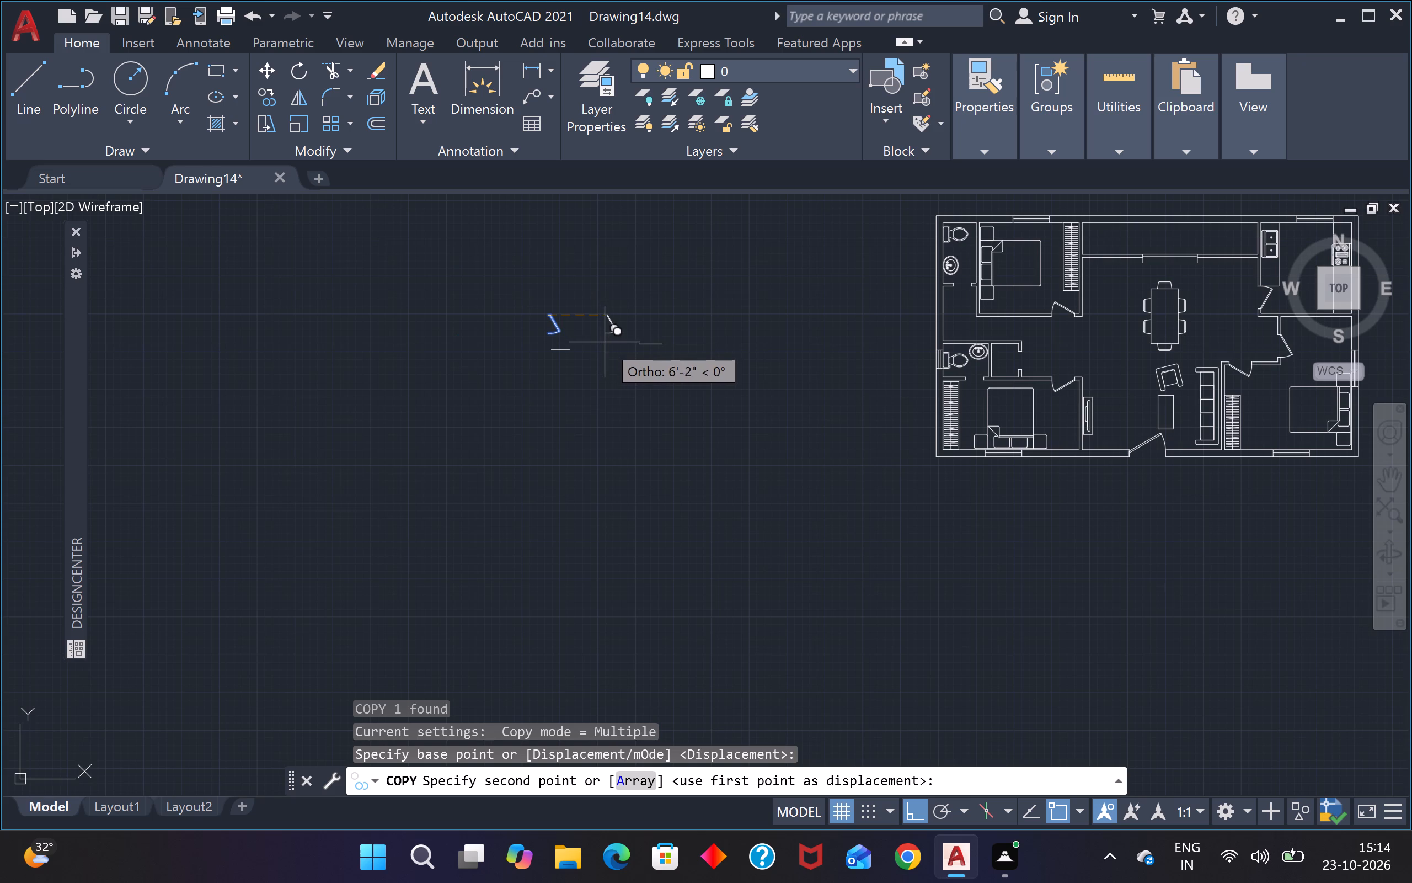
pyautogui.press('F8')
pyautogui.scroll(2, 1024, 346)
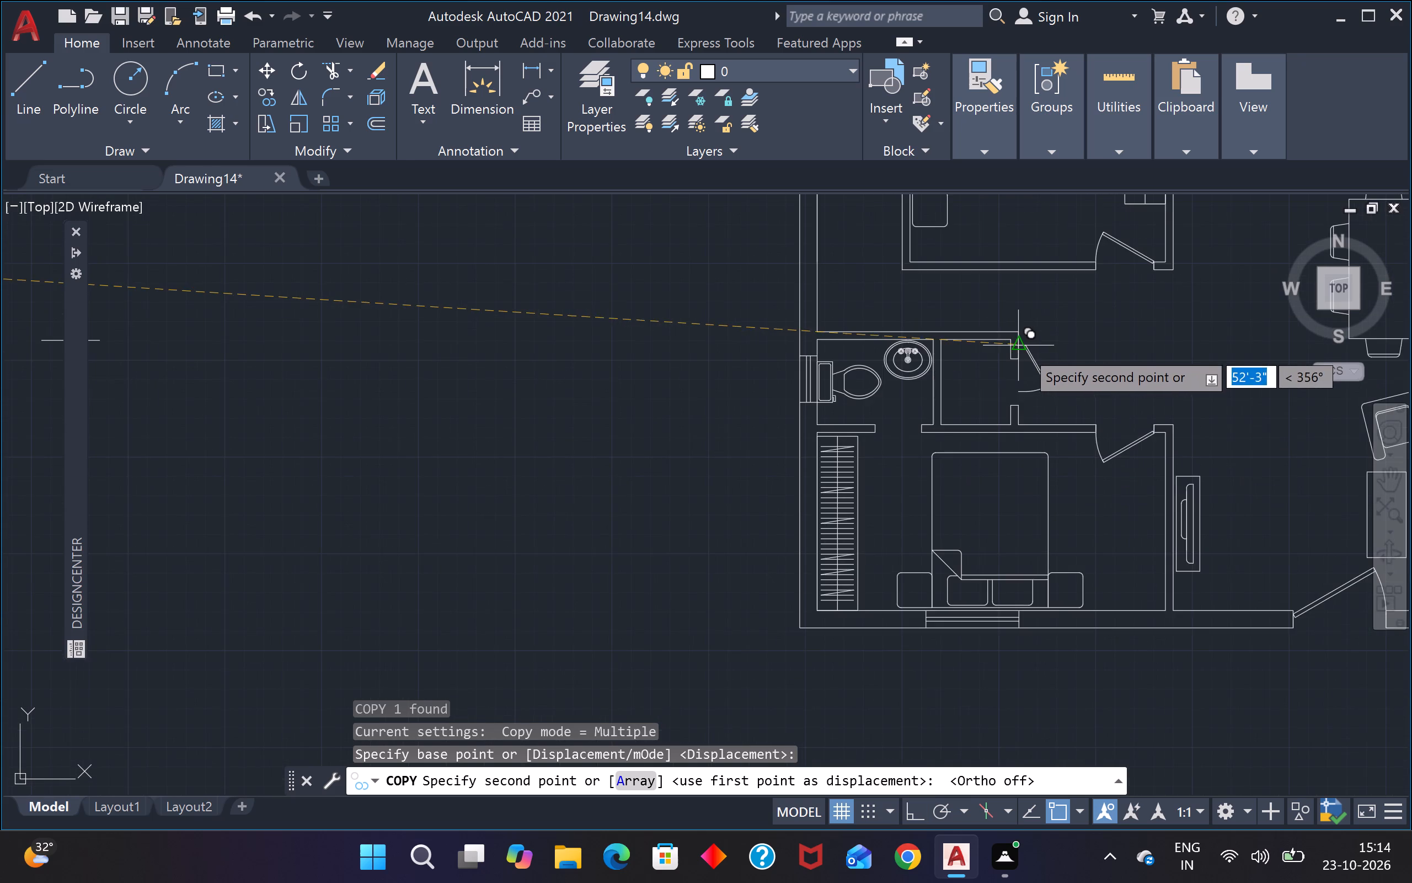
pyautogui.scroll(3, 1014, 353)
pyautogui.click(1008, 376)
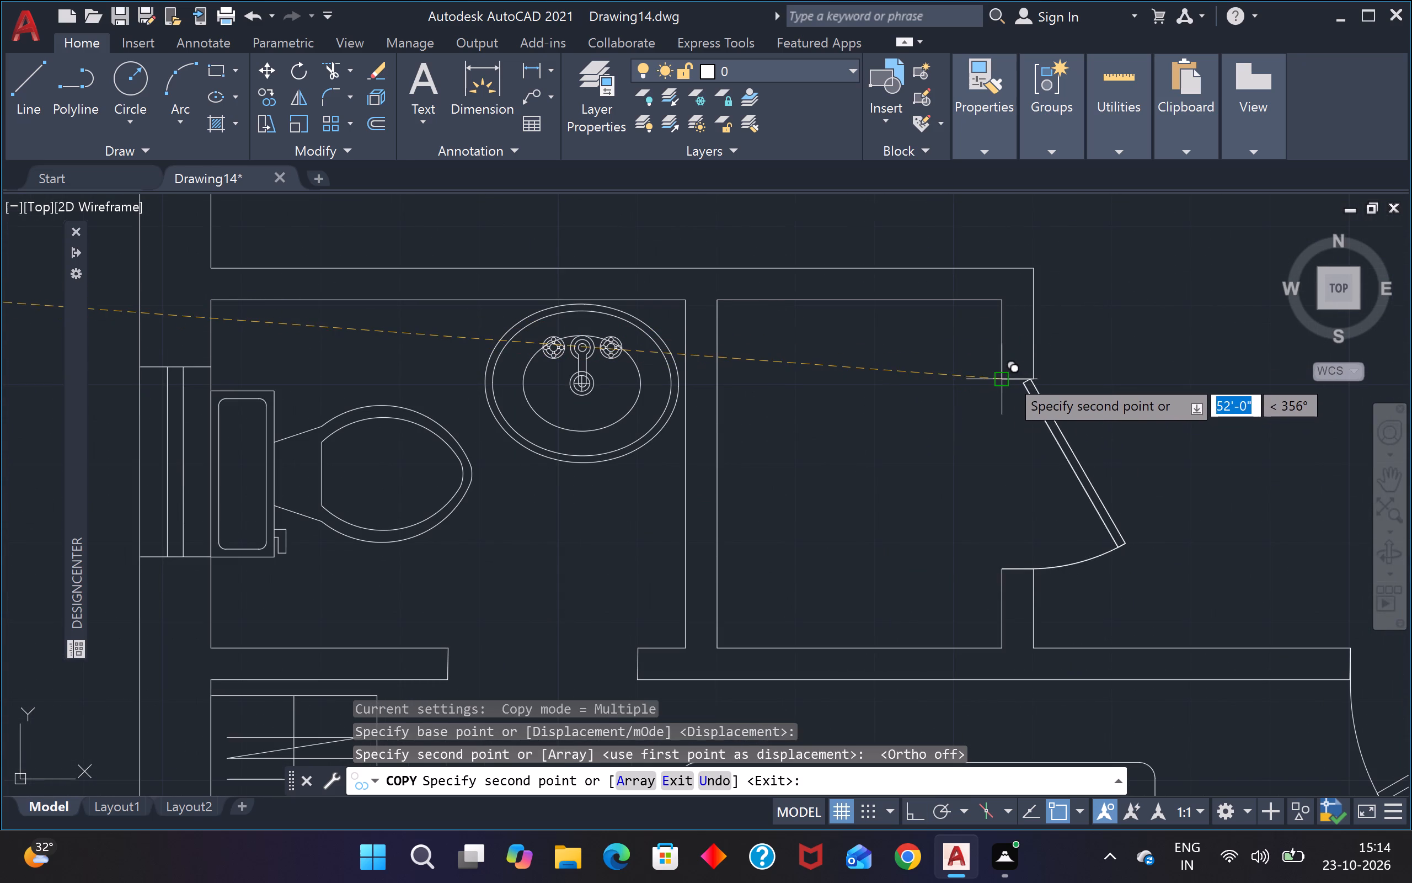
pyautogui.scroll(-3, 995, 386)
pyautogui.press('Escape')
# Rotate the spare door block outside the plan 270° about the hinge end of its leaf, with Ortho on.
pyautogui.scroll(-3, 605, 475)
pyautogui.scroll(4, 365, 473)
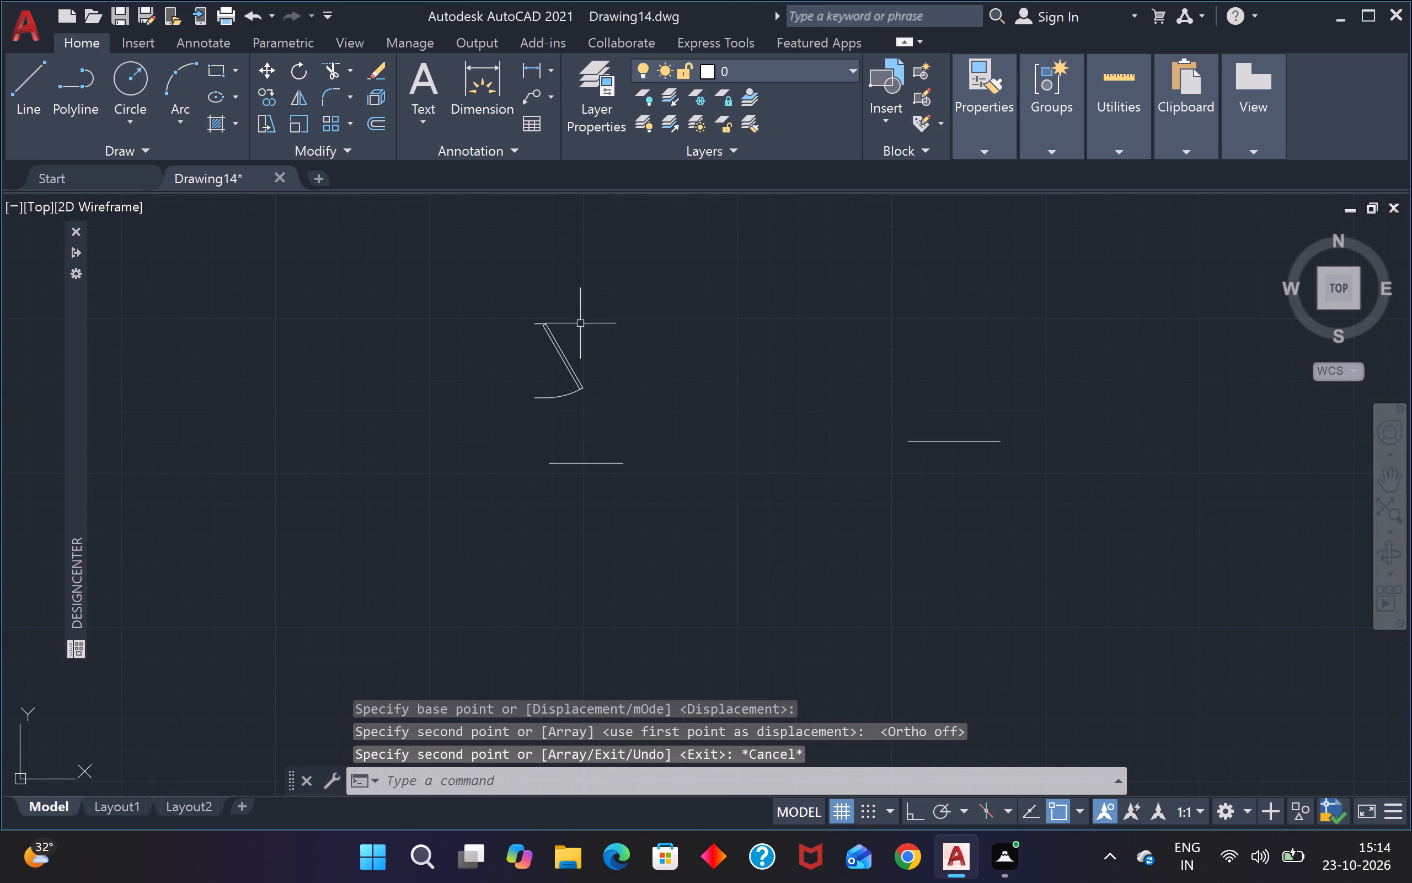
pyautogui.click(577, 312)
pyautogui.click(507, 343)
pyautogui.press('r')
pyautogui.press('o')
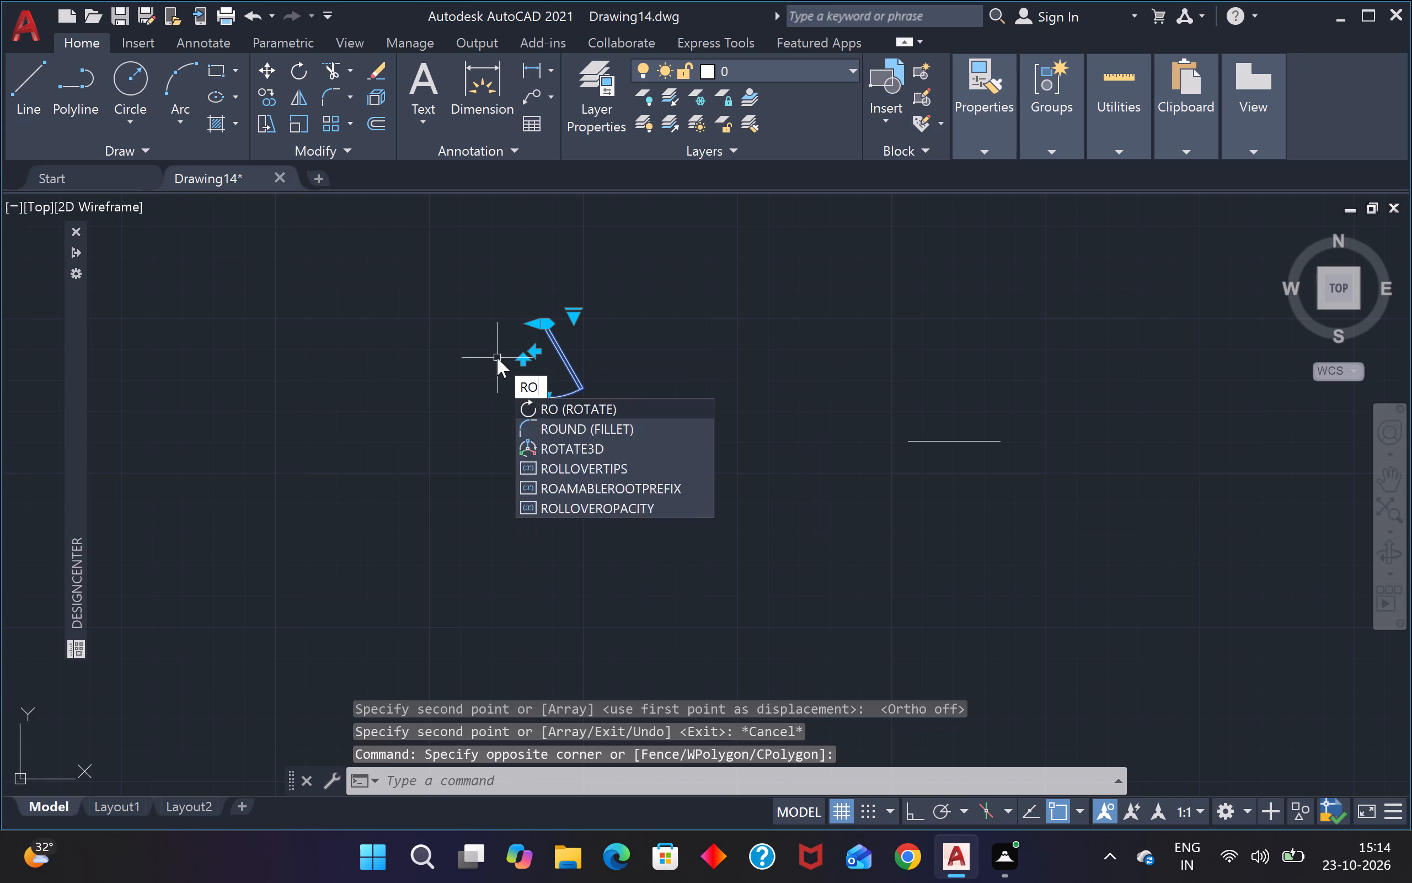
pyautogui.press('Return')
pyautogui.click(548, 326)
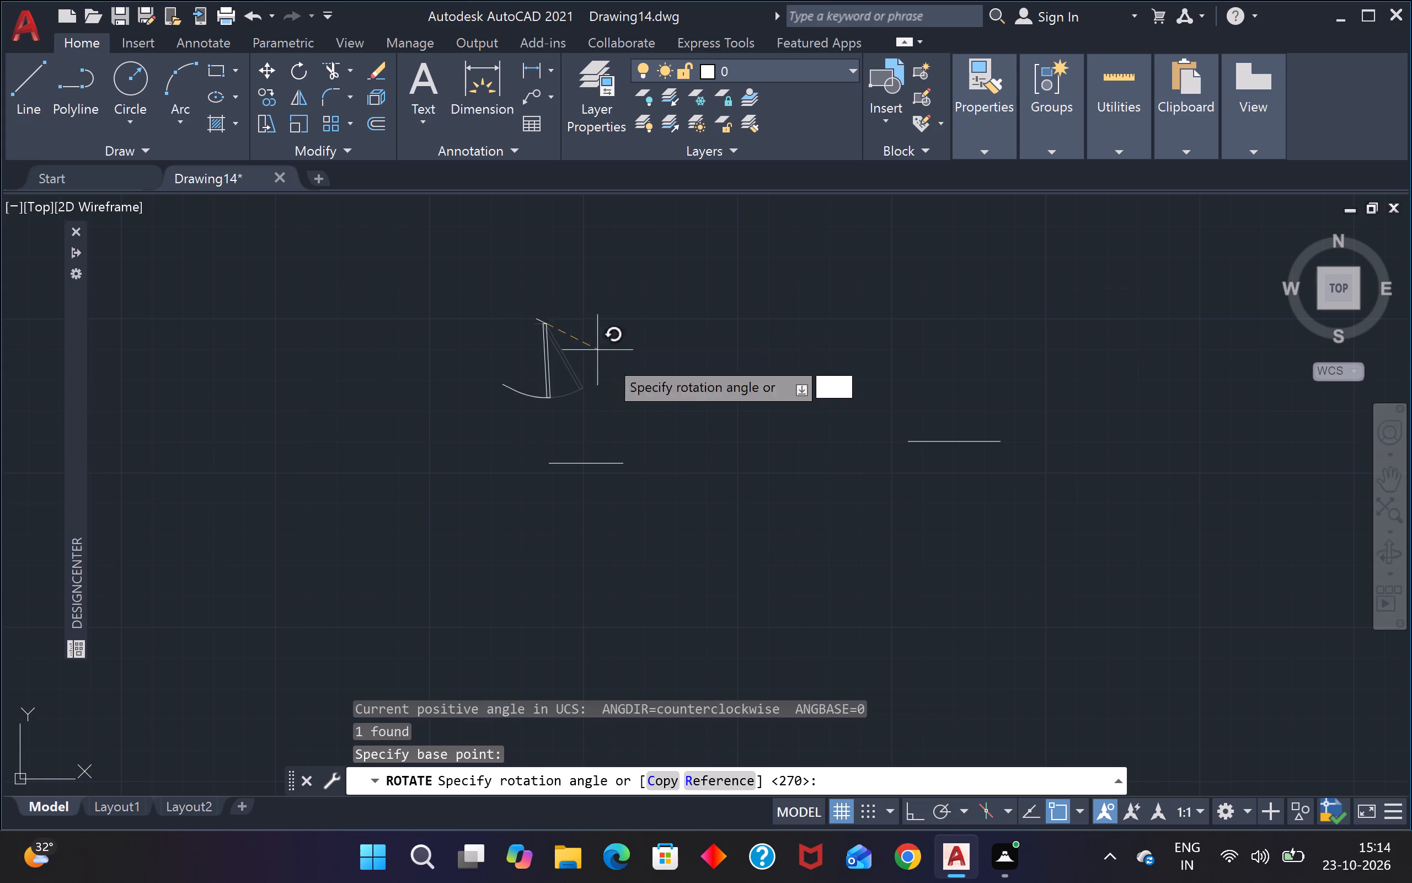
pyautogui.press('F8')
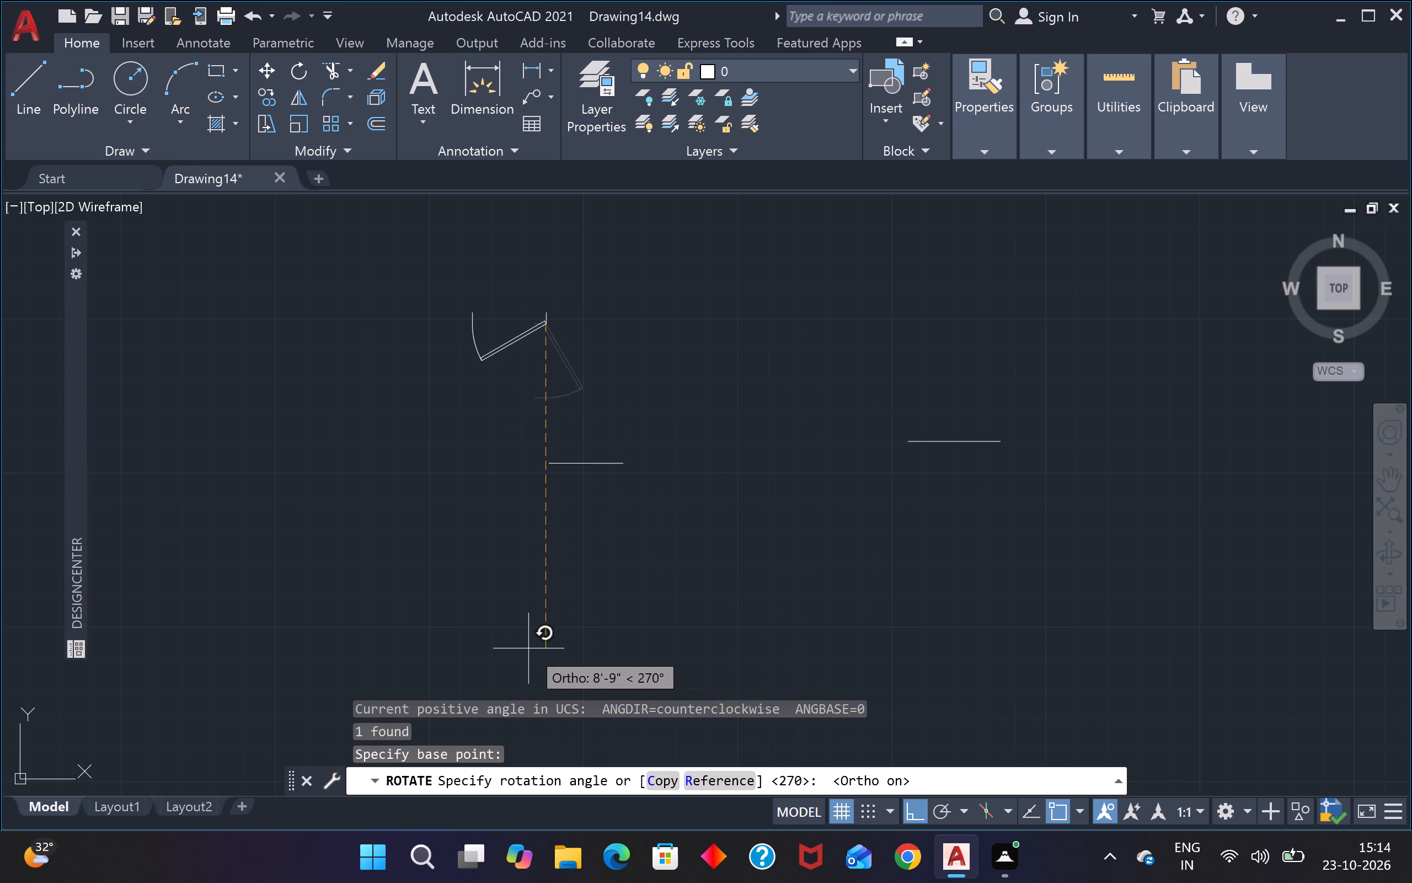
pyautogui.click(527, 648)
pyautogui.press('Escape')
pyautogui.press('Escape')
# Copy the rotated door by its hinge jamb's outer end to the upper wall-end corner of the lower-left bathroom's doorway, with Ortho off.
pyautogui.moveTo(596, 249); pyautogui.dragTo(586, 262)
pyautogui.click(407, 354)
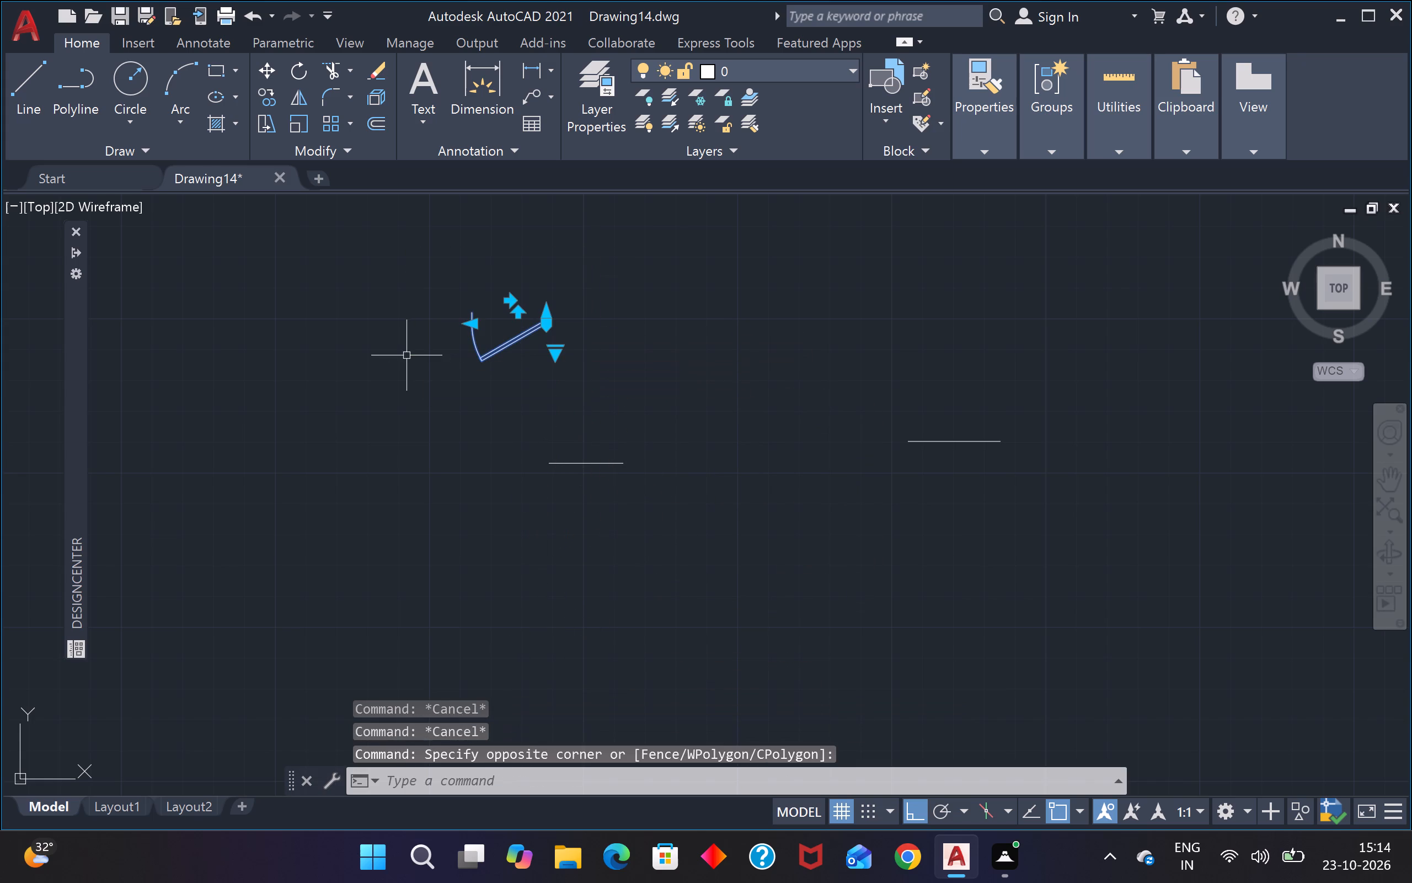
pyautogui.write('co')
pyautogui.press('Return')
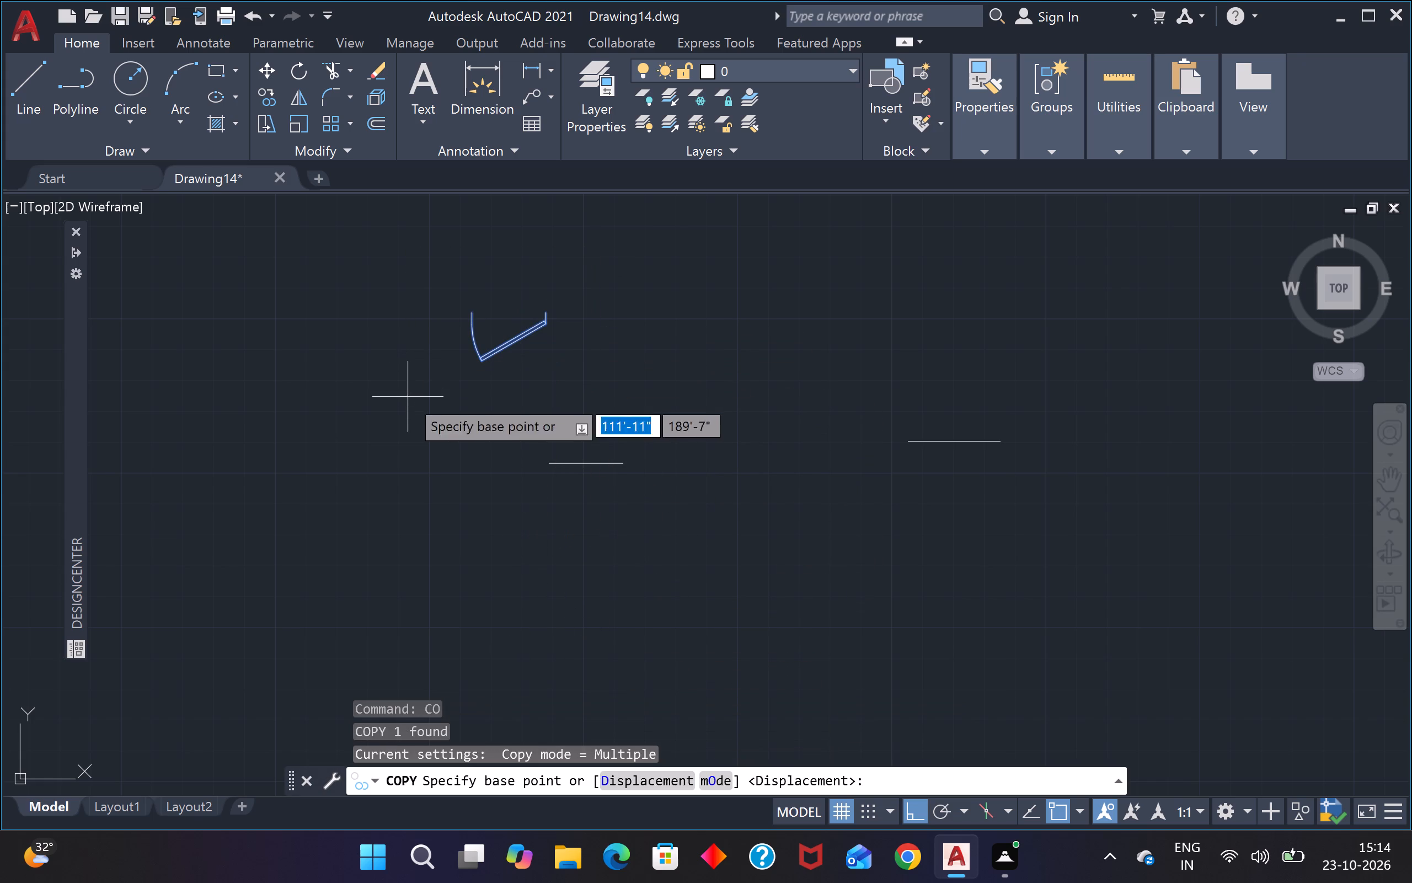
pyautogui.scroll(3, 577, 297)
pyautogui.click(462, 353)
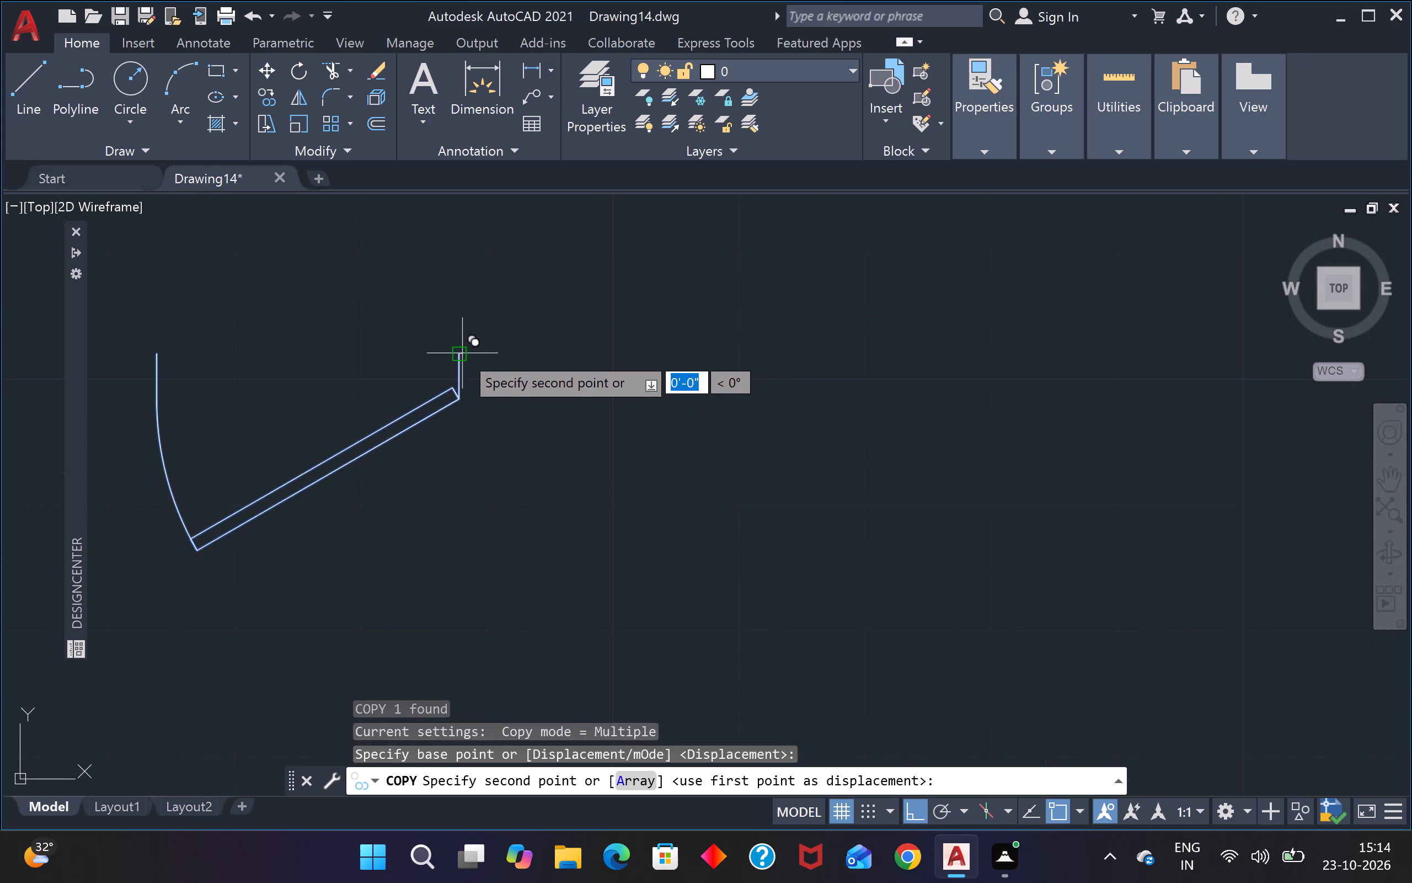
pyautogui.scroll(-4, 474, 363)
pyautogui.scroll(-3, 753, 490)
pyautogui.press('F8')
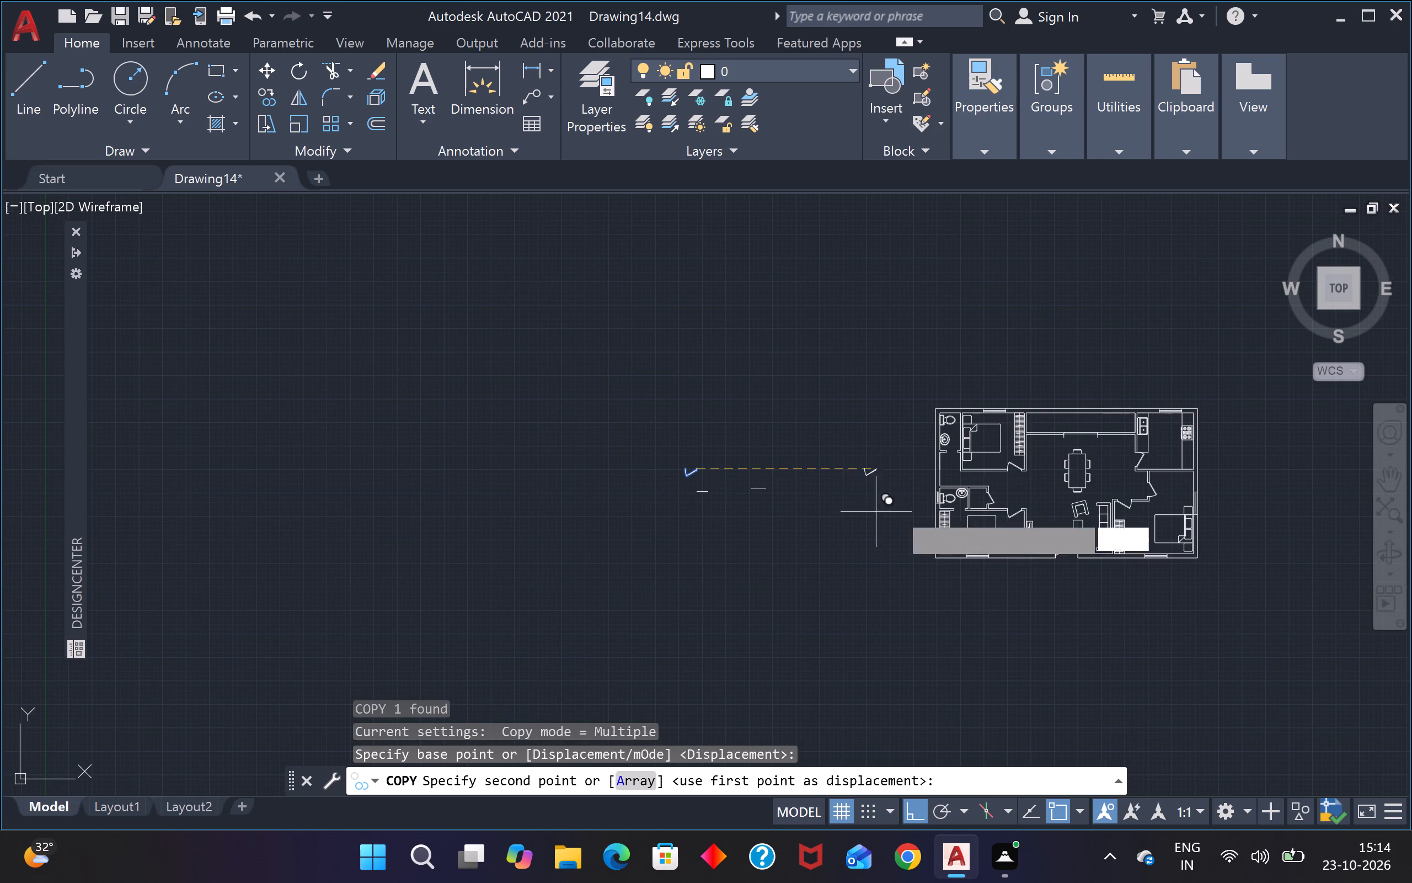
pyautogui.scroll(3, 974, 509)
pyautogui.scroll(5, 917, 525)
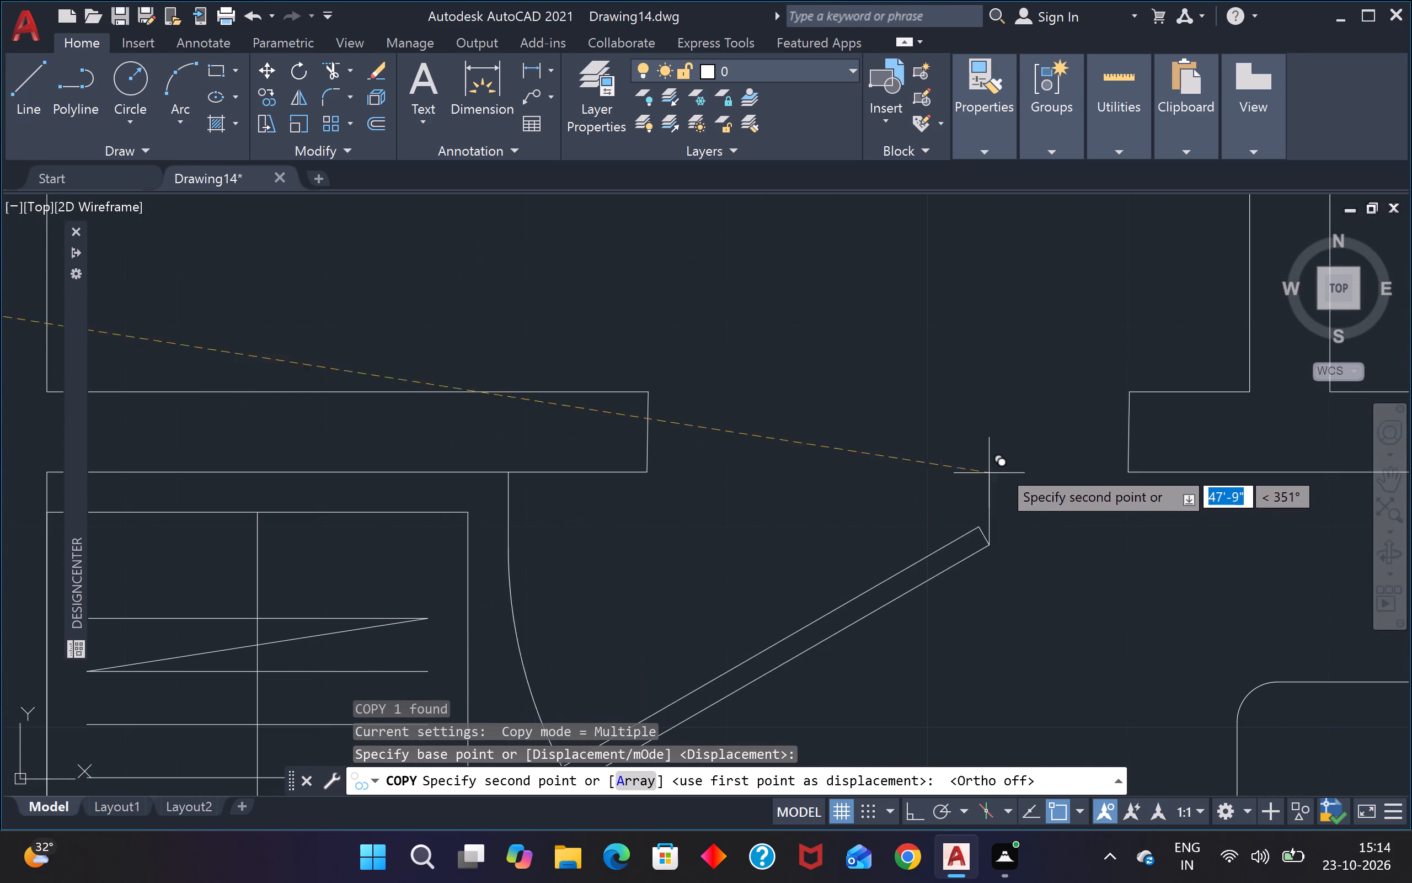
pyautogui.click(1128, 392)
pyautogui.scroll(-3, 1113, 398)
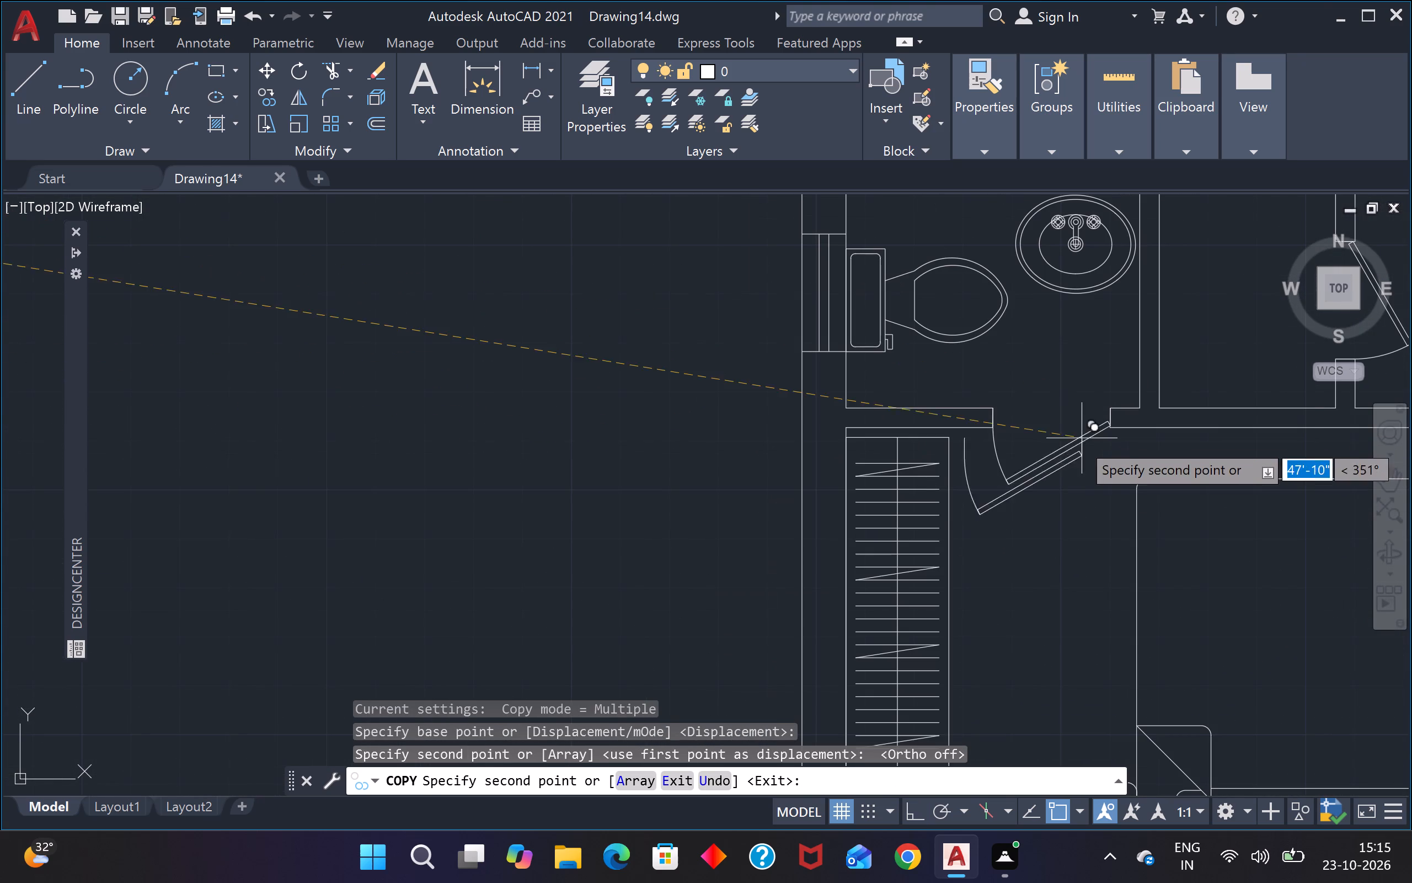
pyautogui.press('Escape')
# Flip the lower-left bathroom's door so its leaf swings into the bathroom.
pyautogui.click(1060, 441)
pyautogui.click(1039, 478)
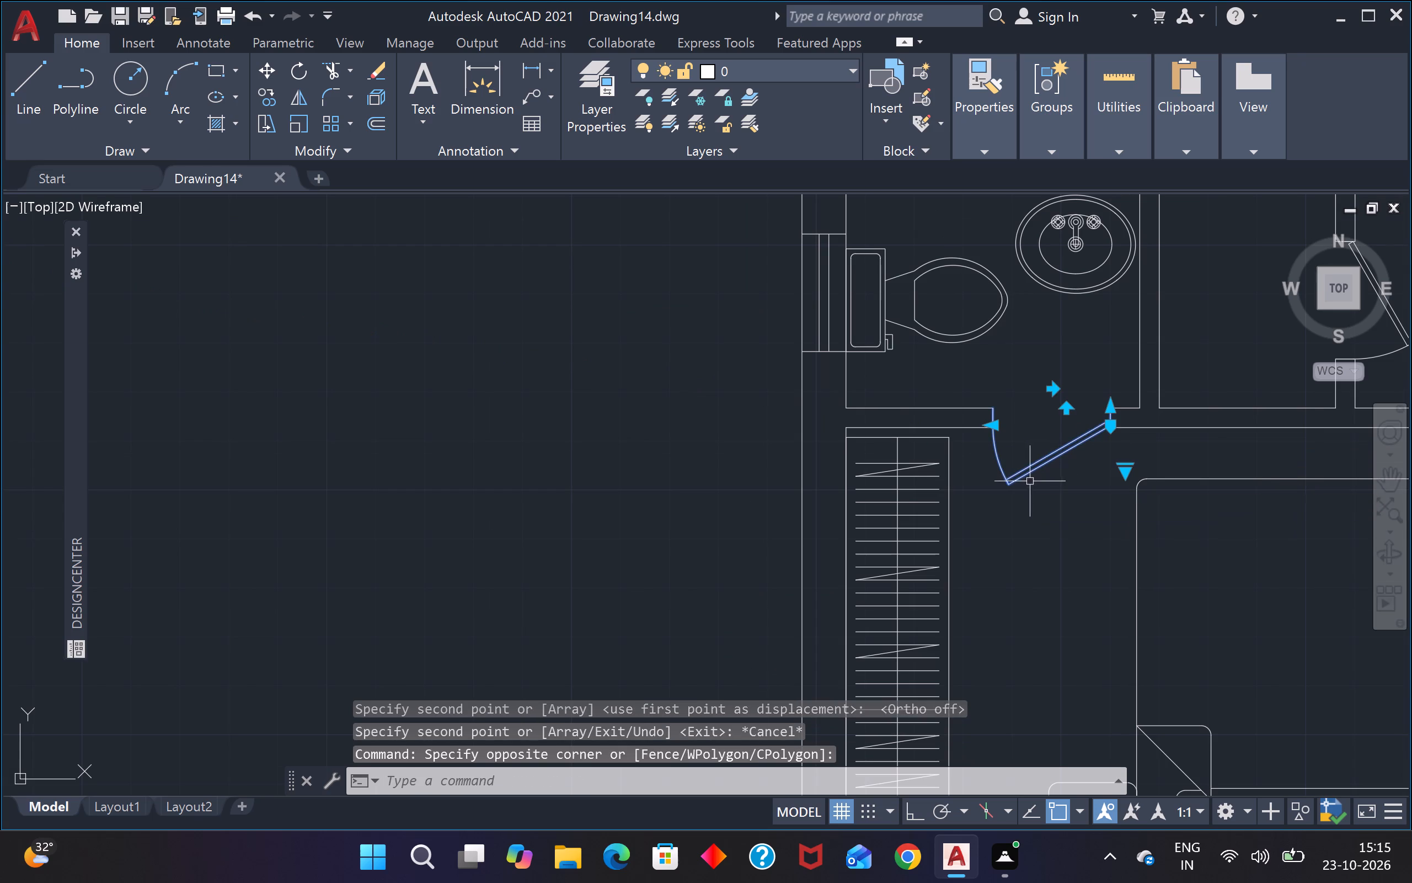
pyautogui.moveTo(1067, 412); pyautogui.dragTo(1077, 412)
pyautogui.press('Escape')
pyautogui.scroll(-4, 1081, 403)
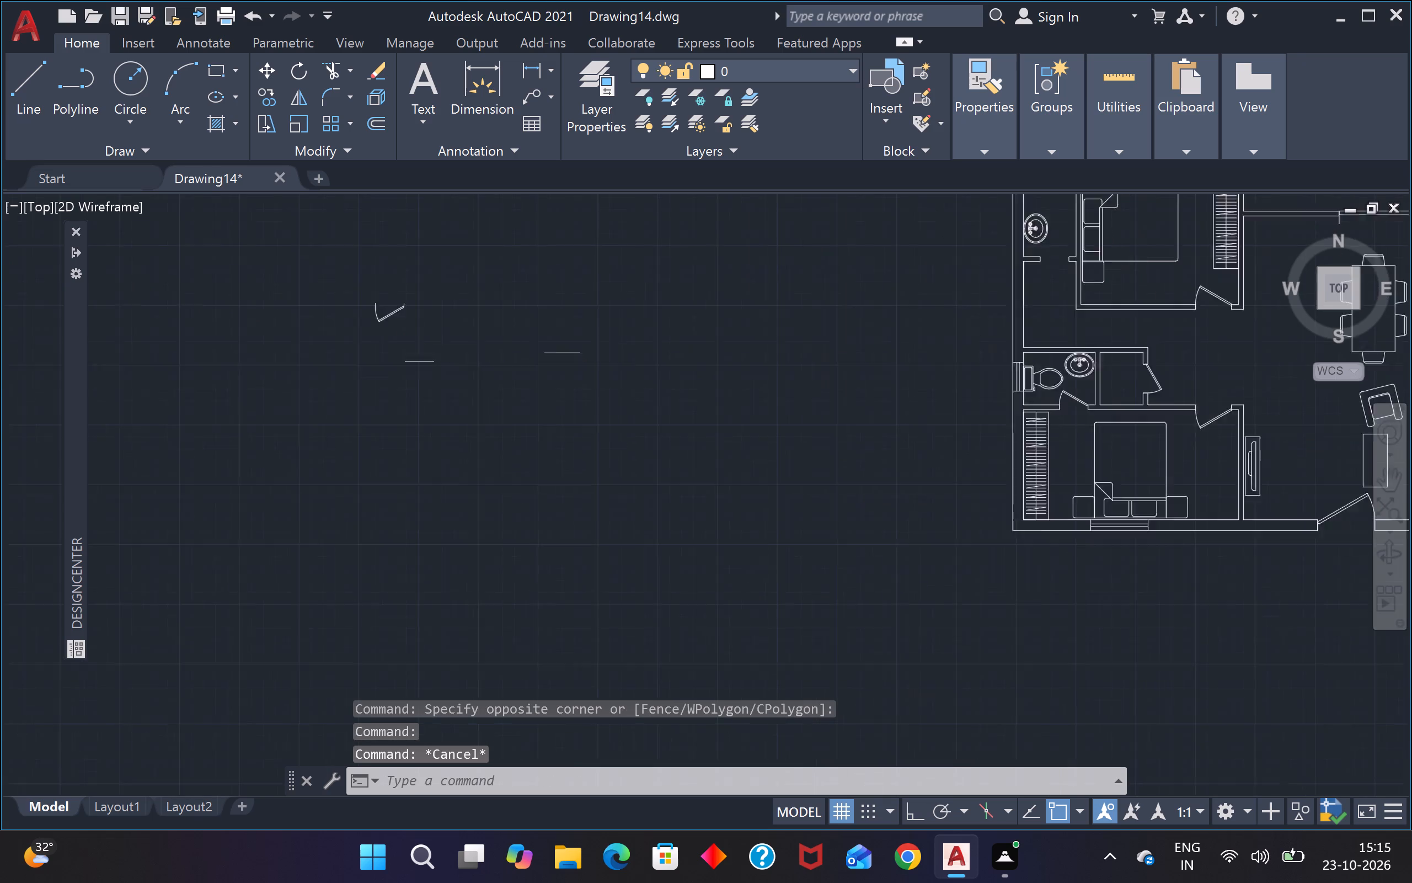
# Flip the door of the small room beside the lower-left bathroom so its leaf swings into that room.
pyautogui.scroll(3, 1137, 381)
pyautogui.click(1089, 394)
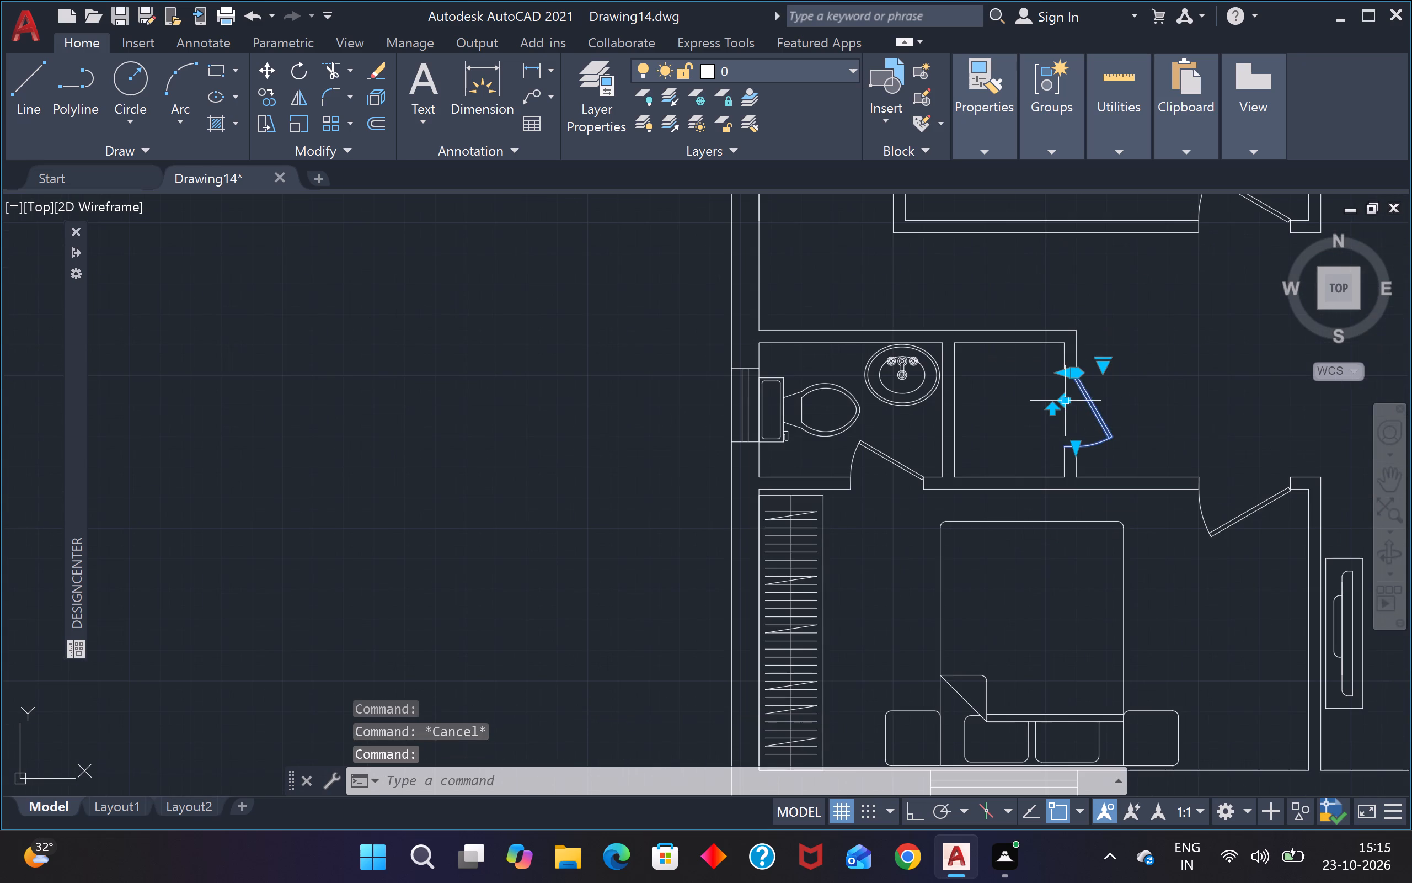
pyautogui.click(1061, 401)
pyautogui.press('Escape')
pyautogui.scroll(-3, 1078, 403)
pyautogui.scroll(-3, 1155, 396)
pyautogui.scroll(4, 1210, 390)
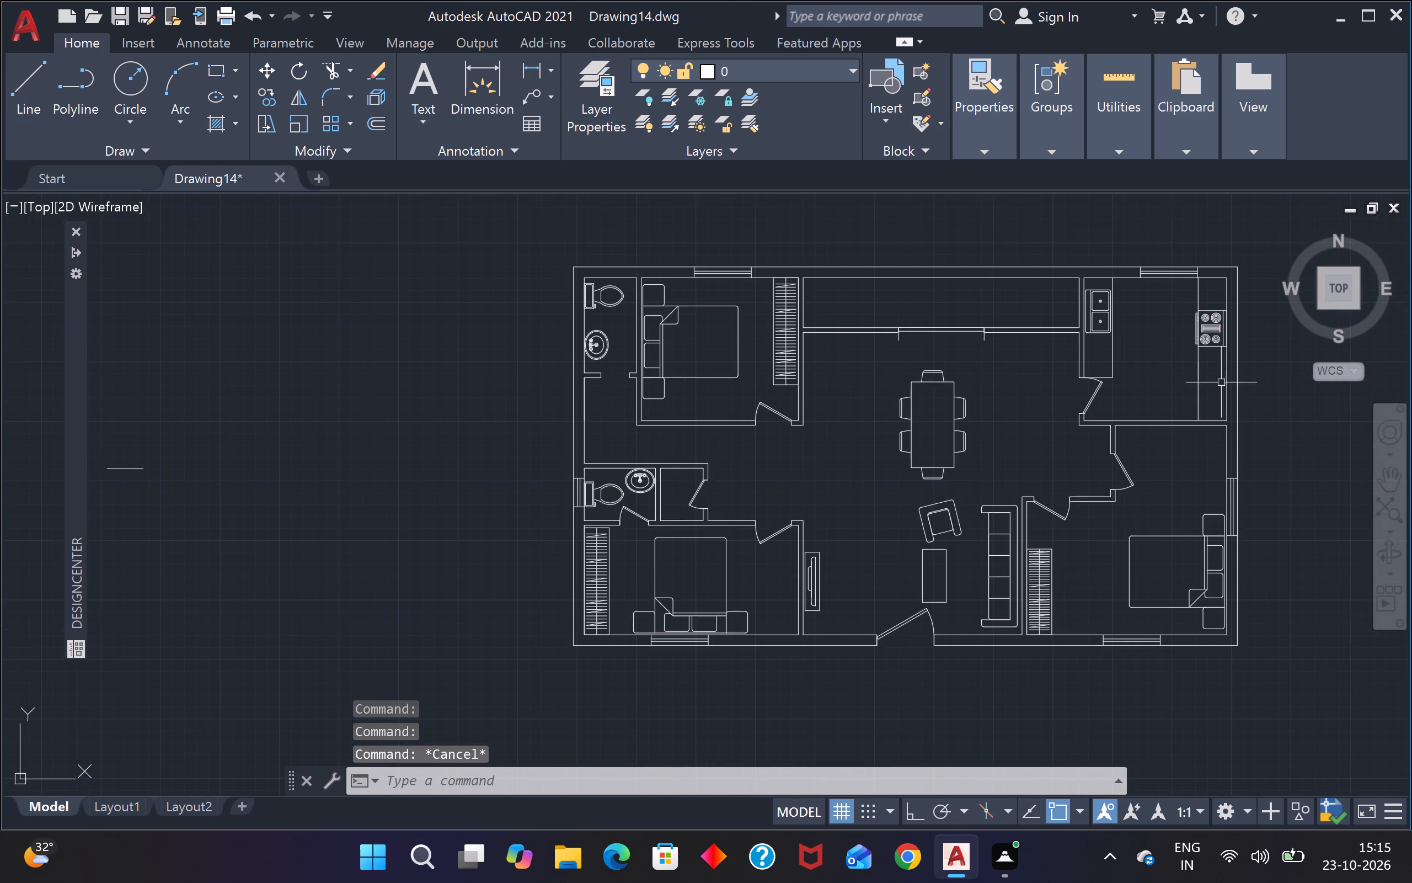
pyautogui.press('Escape')
pyautogui.press('Escape')
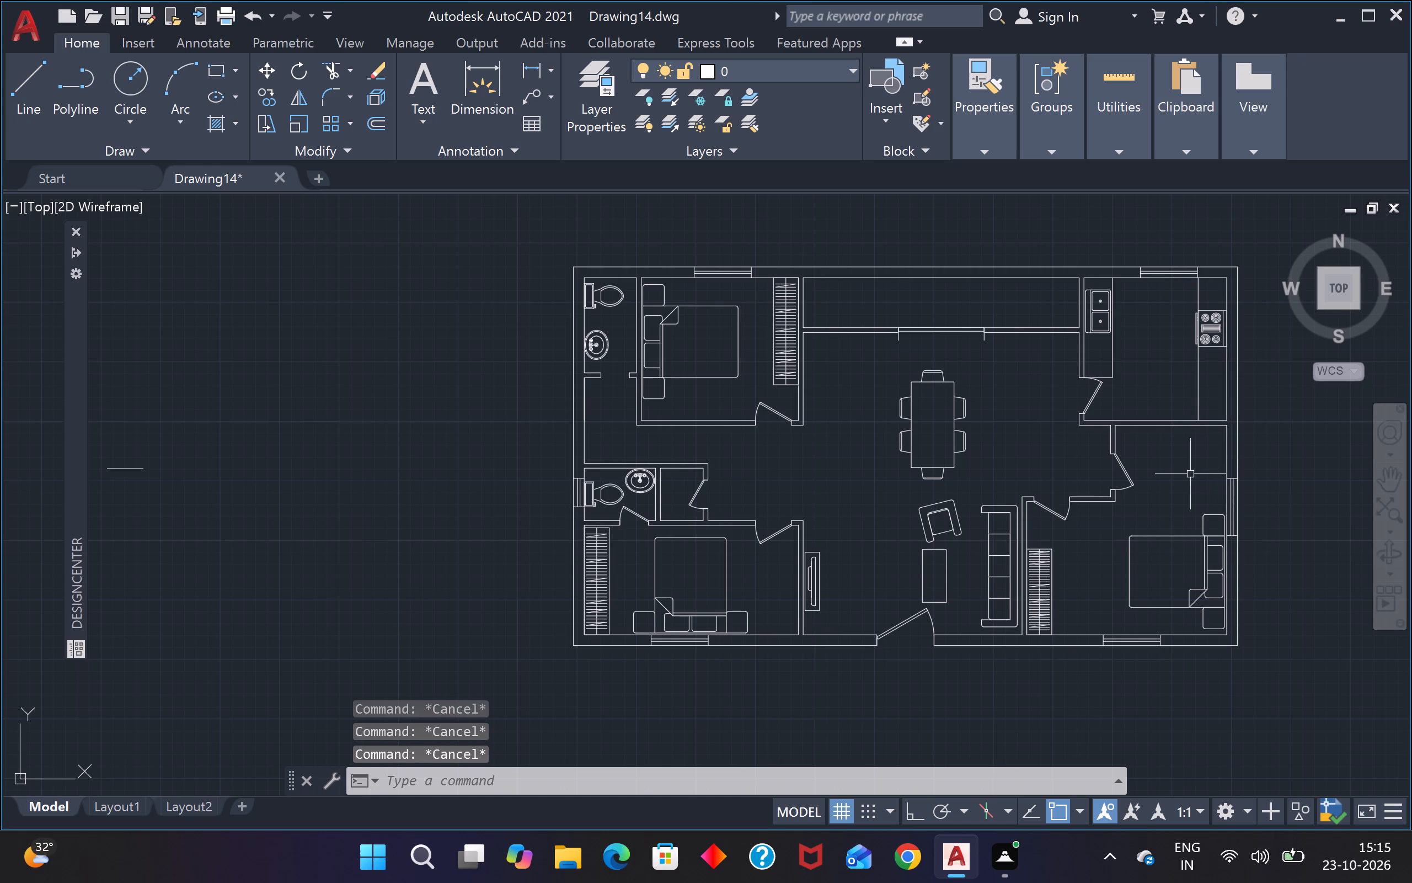
# Hatch the top outer wall between the two windows and its connected inner walls with the SOLID pattern in colour 0,0,0.
pyautogui.write('h')
pyautogui.press('space')
pyautogui.moveTo(189, 87); pyautogui.dragTo(196, 87)
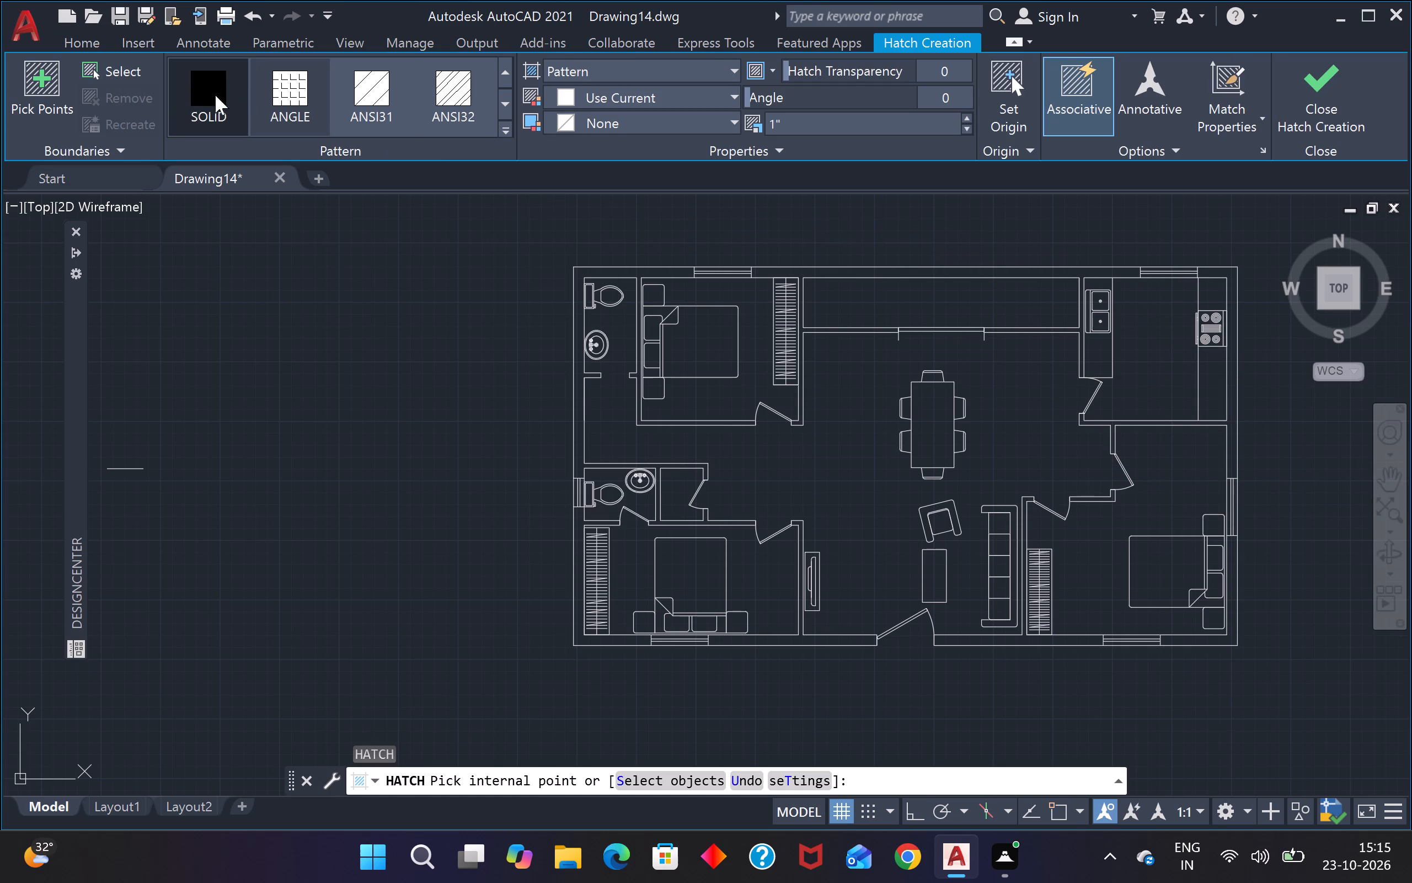
pyautogui.click(613, 95)
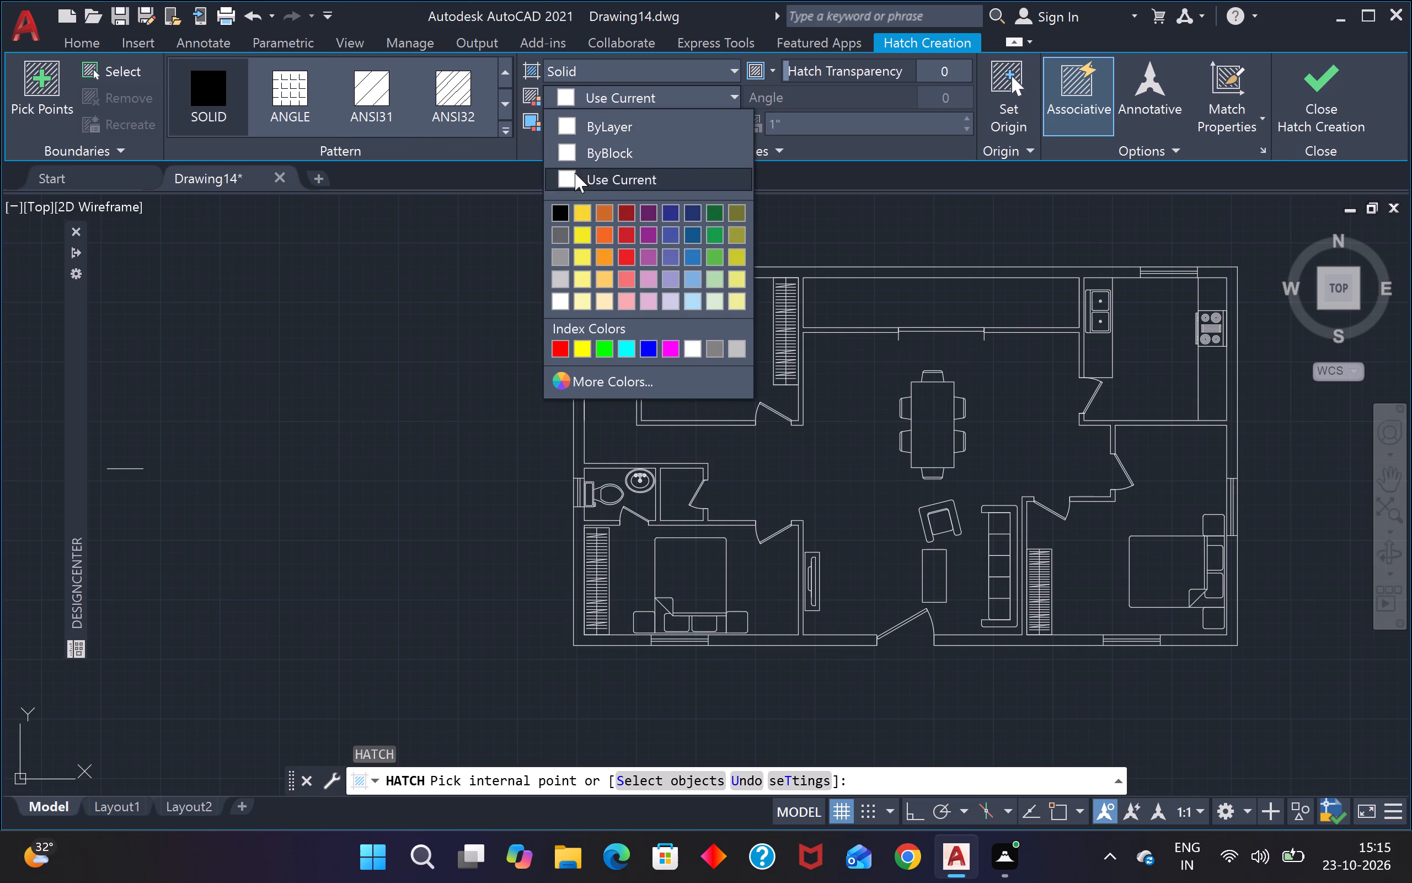
pyautogui.click(558, 208)
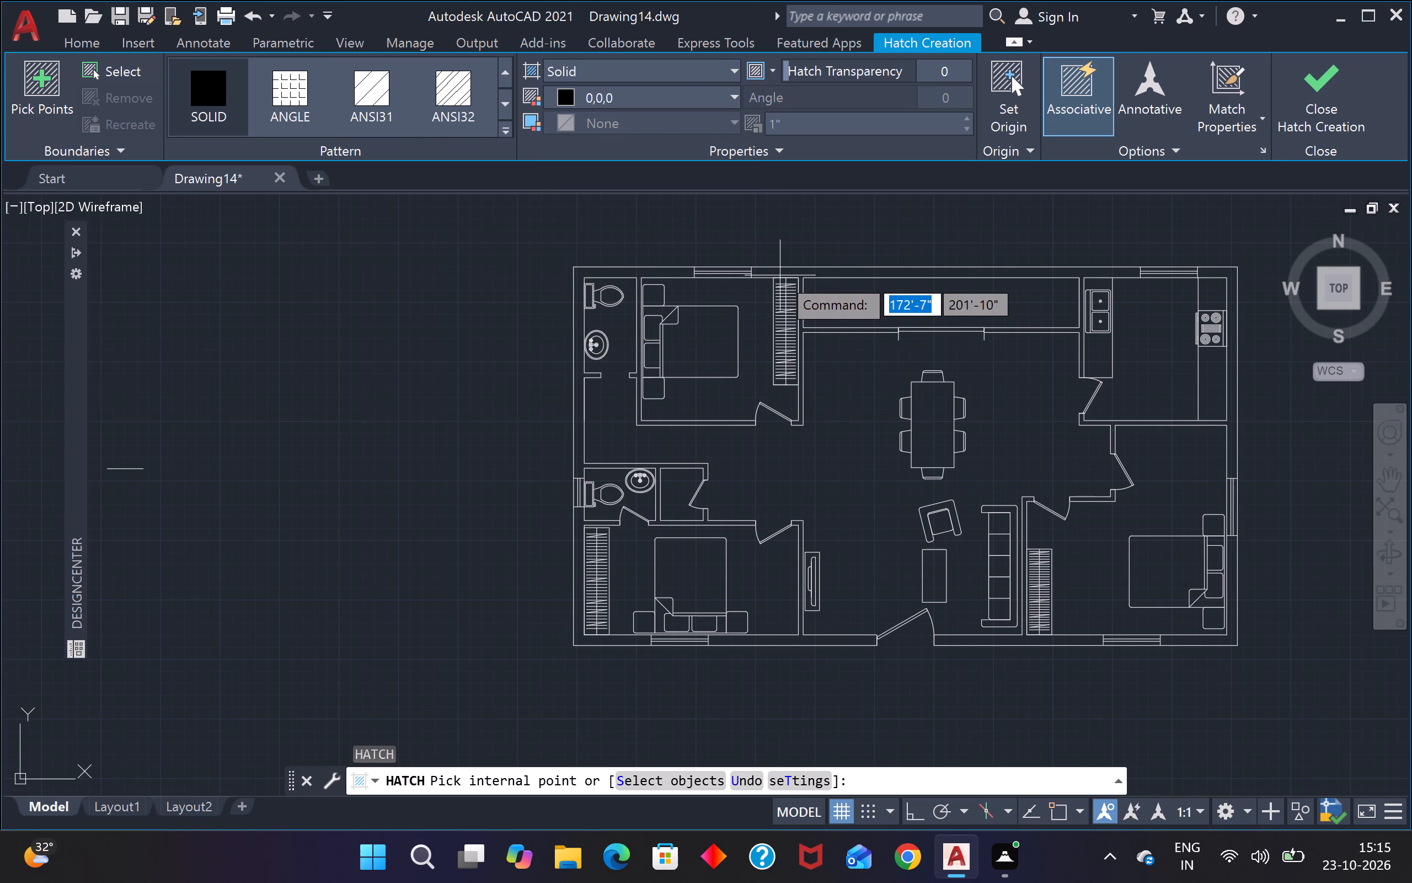
pyautogui.click(780, 275)
pyautogui.press('Escape')
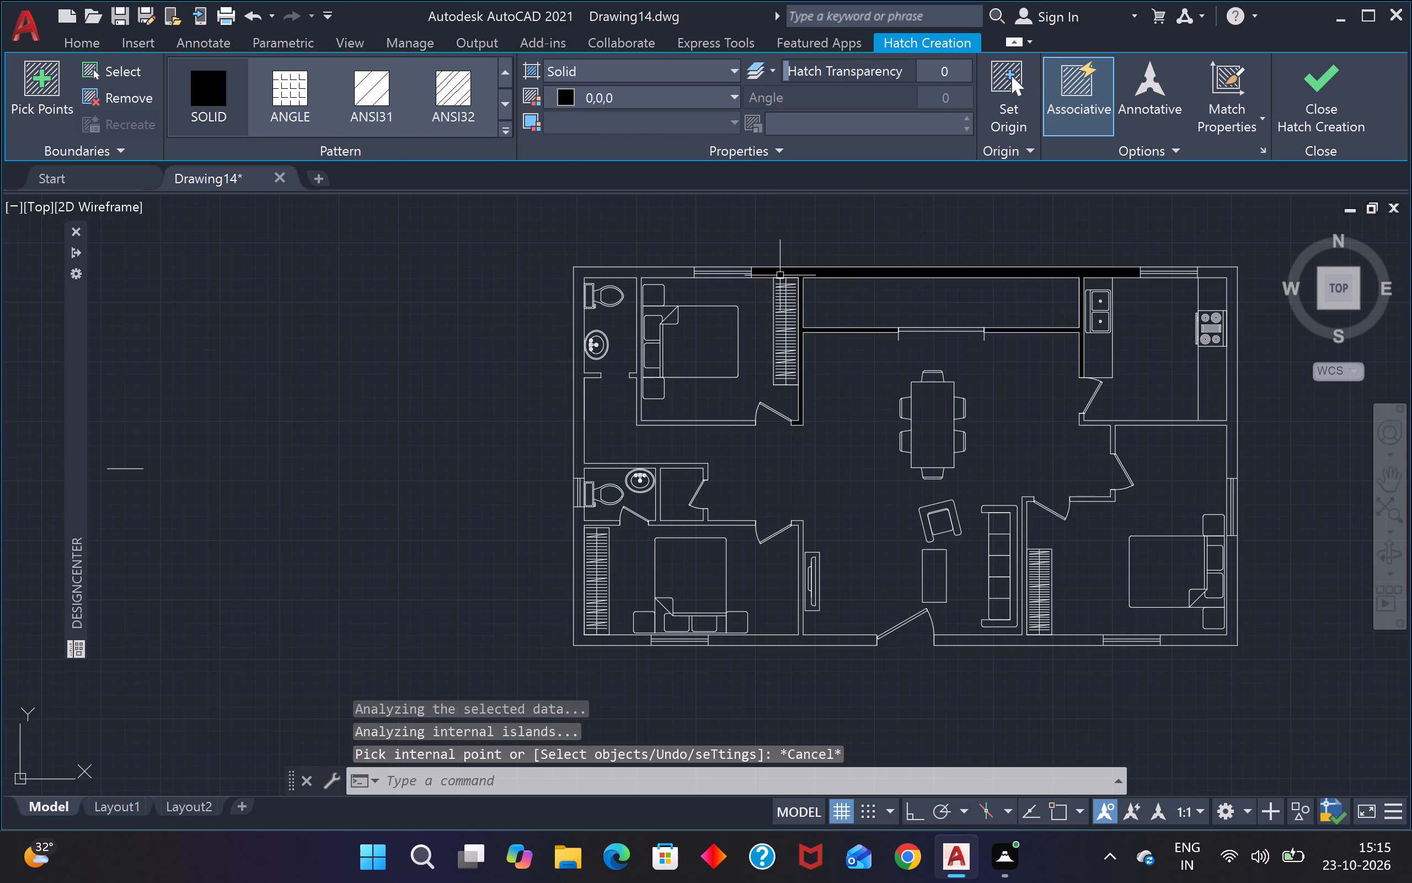
# Fill the wall runs around the plan's upper-left and lower-left corners with separate solid black hatches.
pyautogui.press('space')
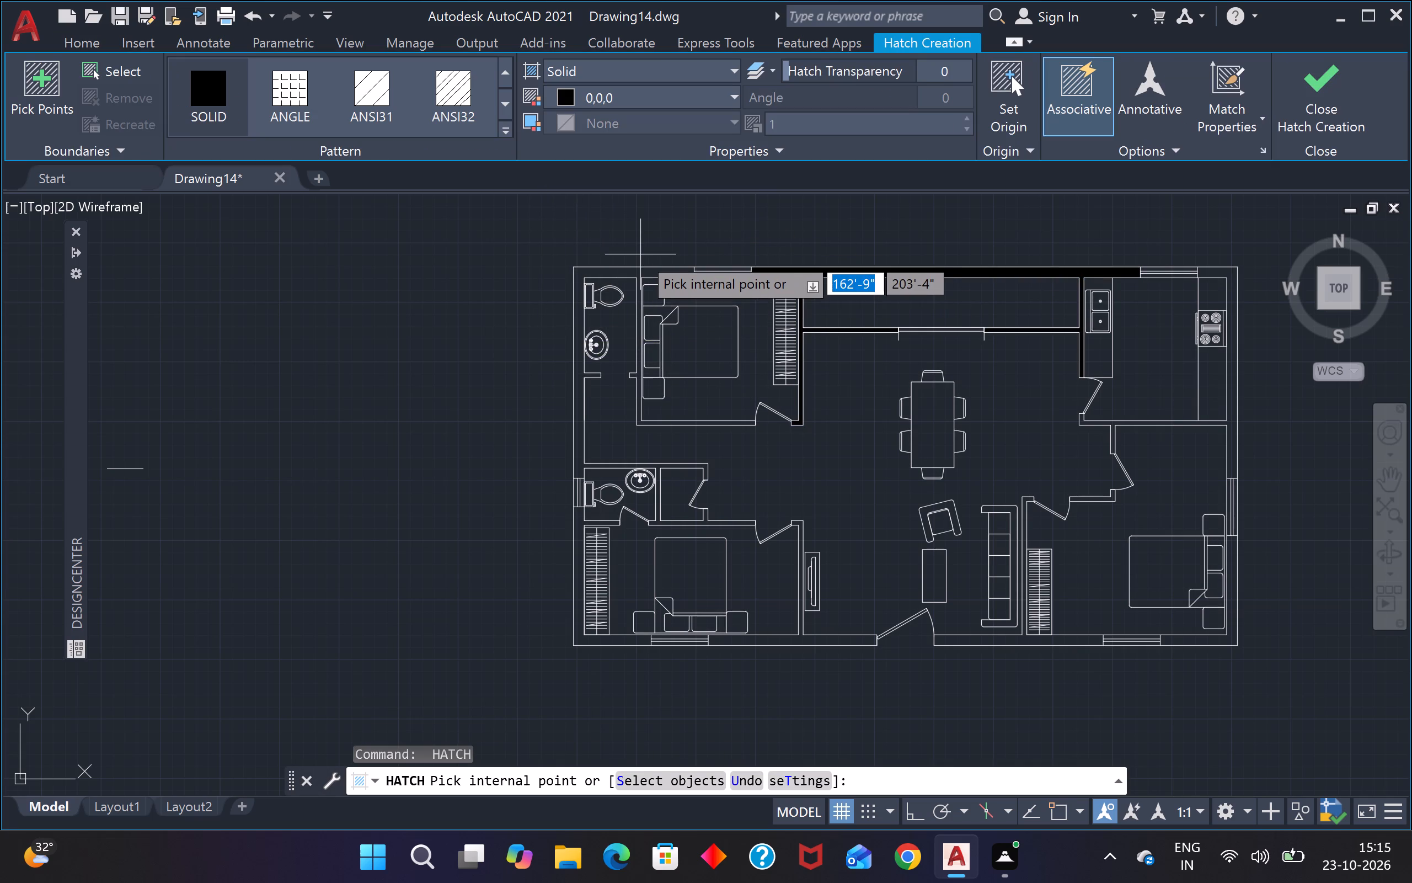
pyautogui.scroll(2, 640, 254)
pyautogui.click(661, 305)
pyautogui.press('Escape')
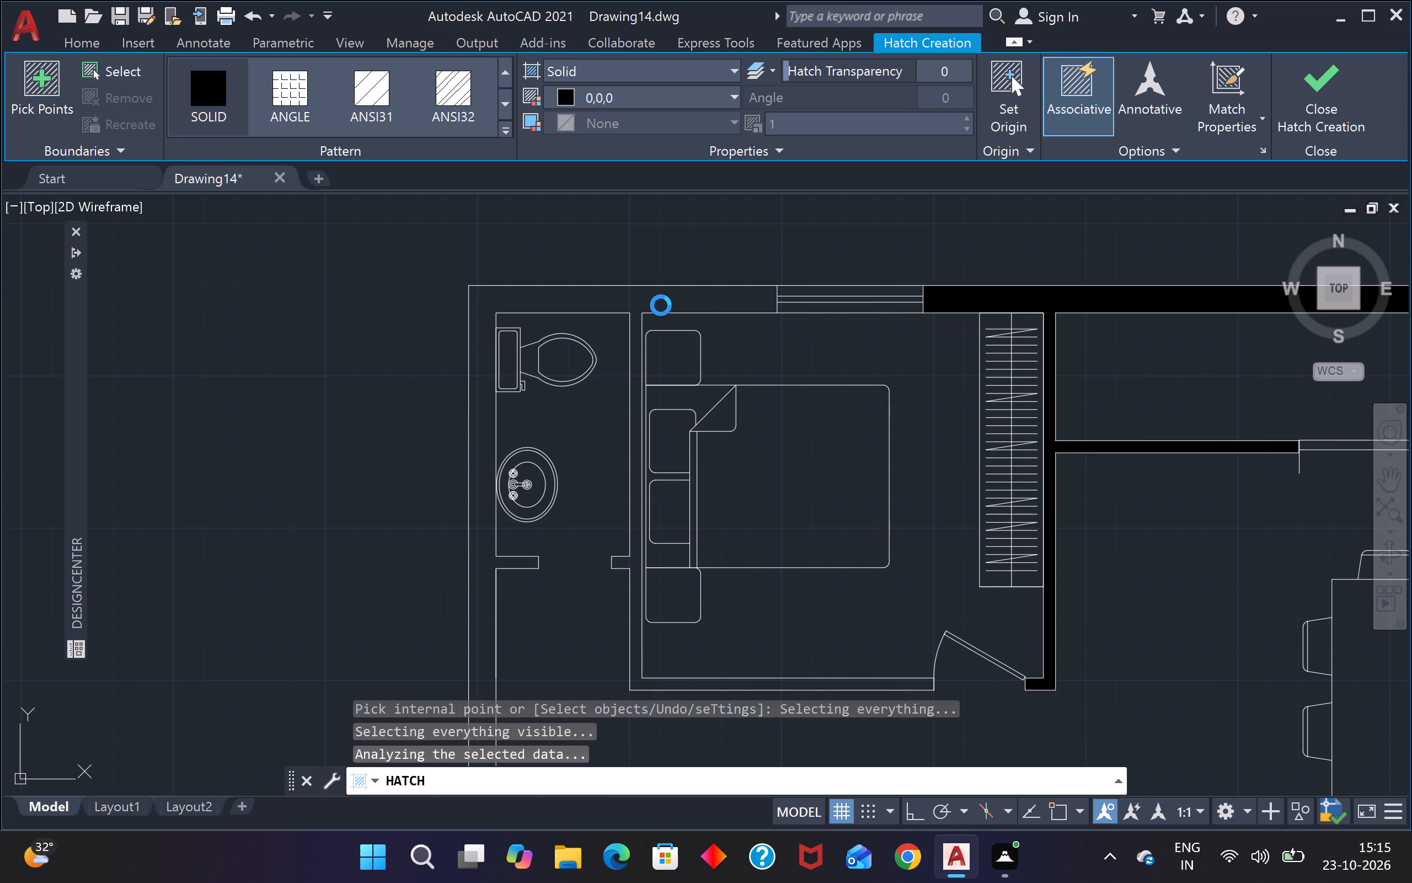
pyautogui.scroll(-3, 377, 407)
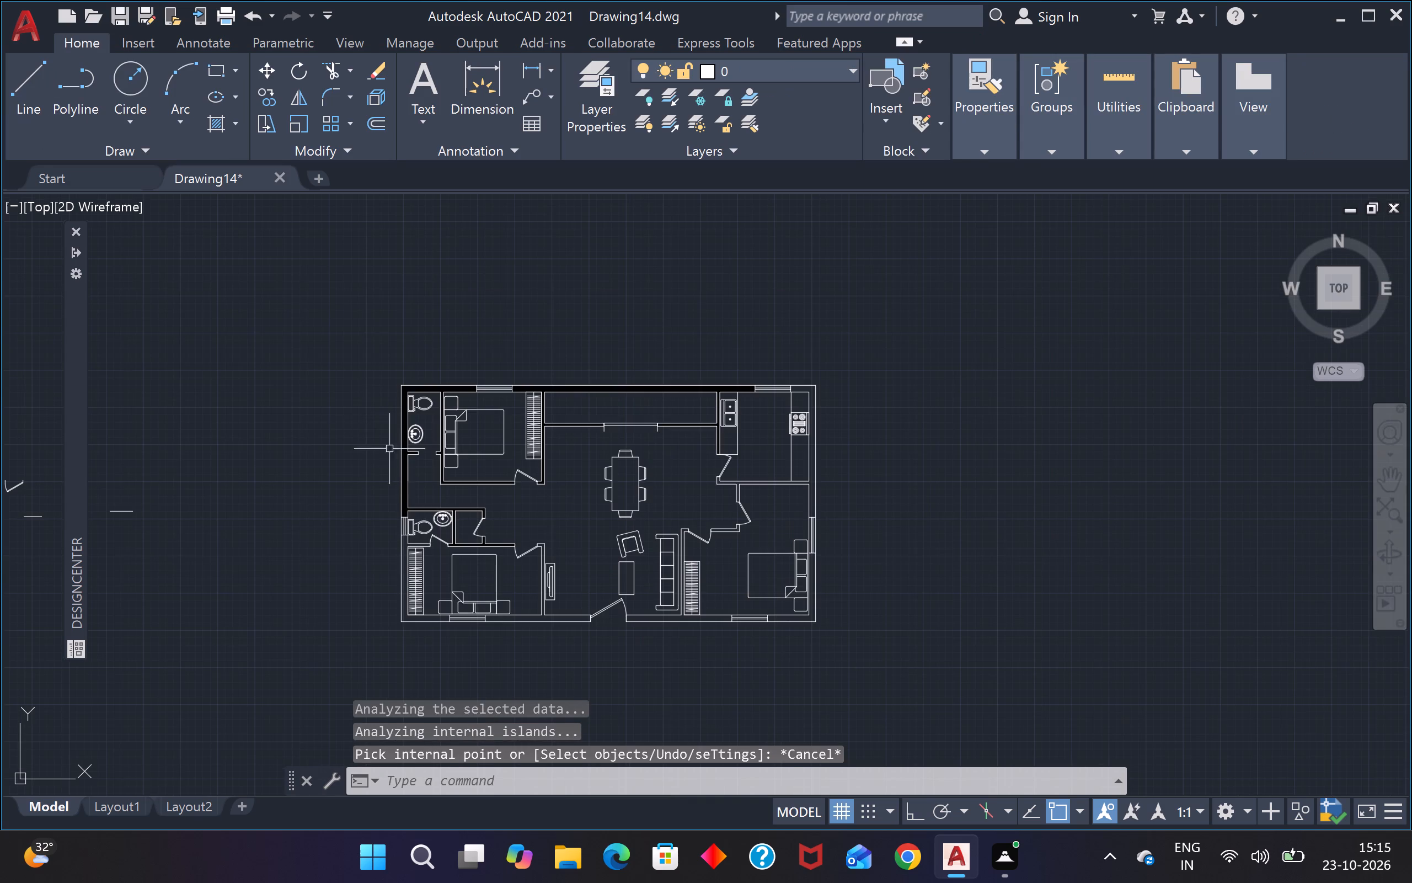
pyautogui.press('space')
pyautogui.scroll(2, 419, 583)
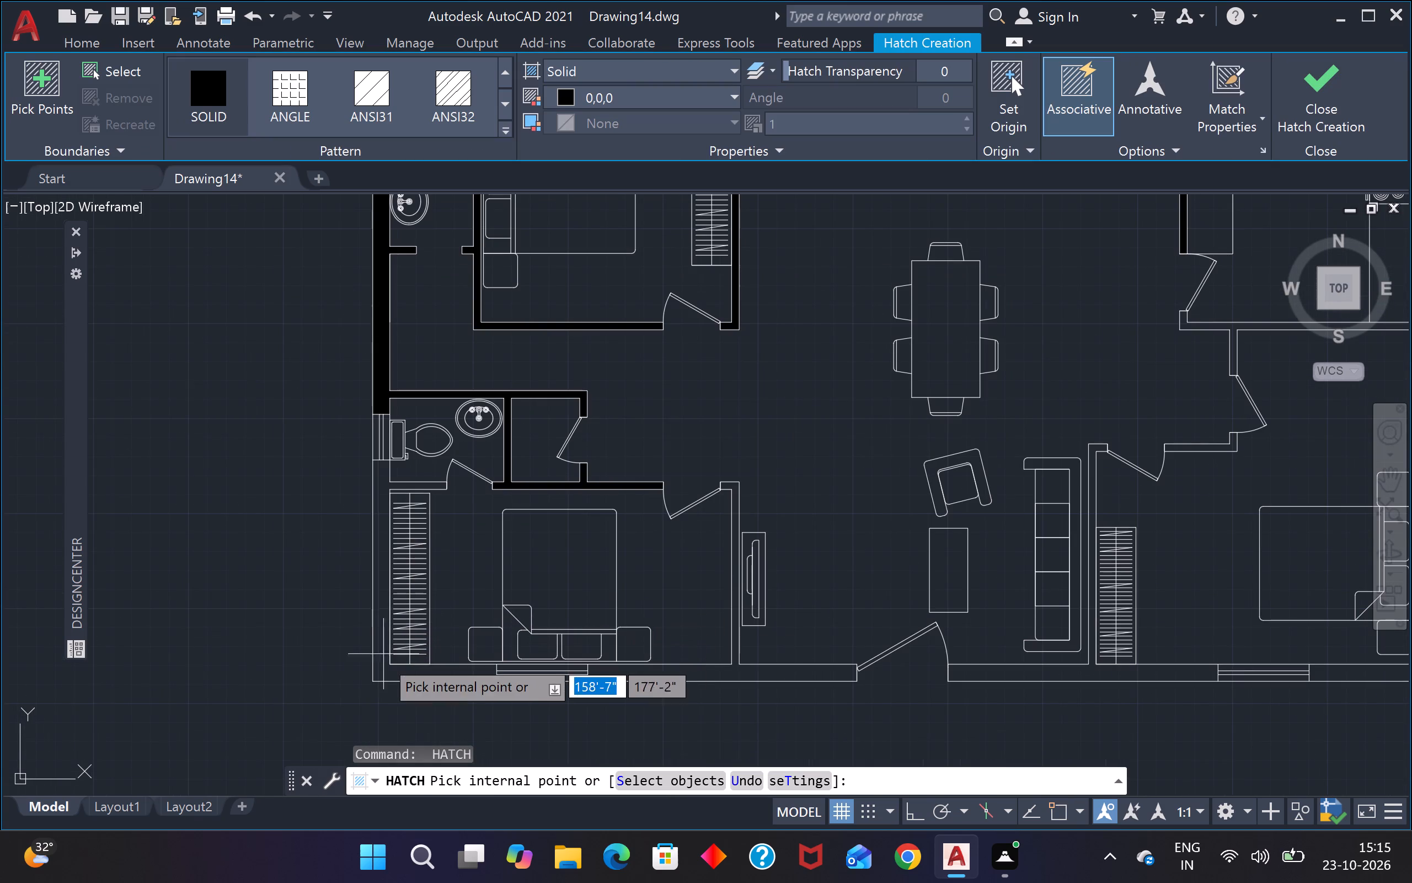
pyautogui.click(380, 668)
pyautogui.press('Escape')
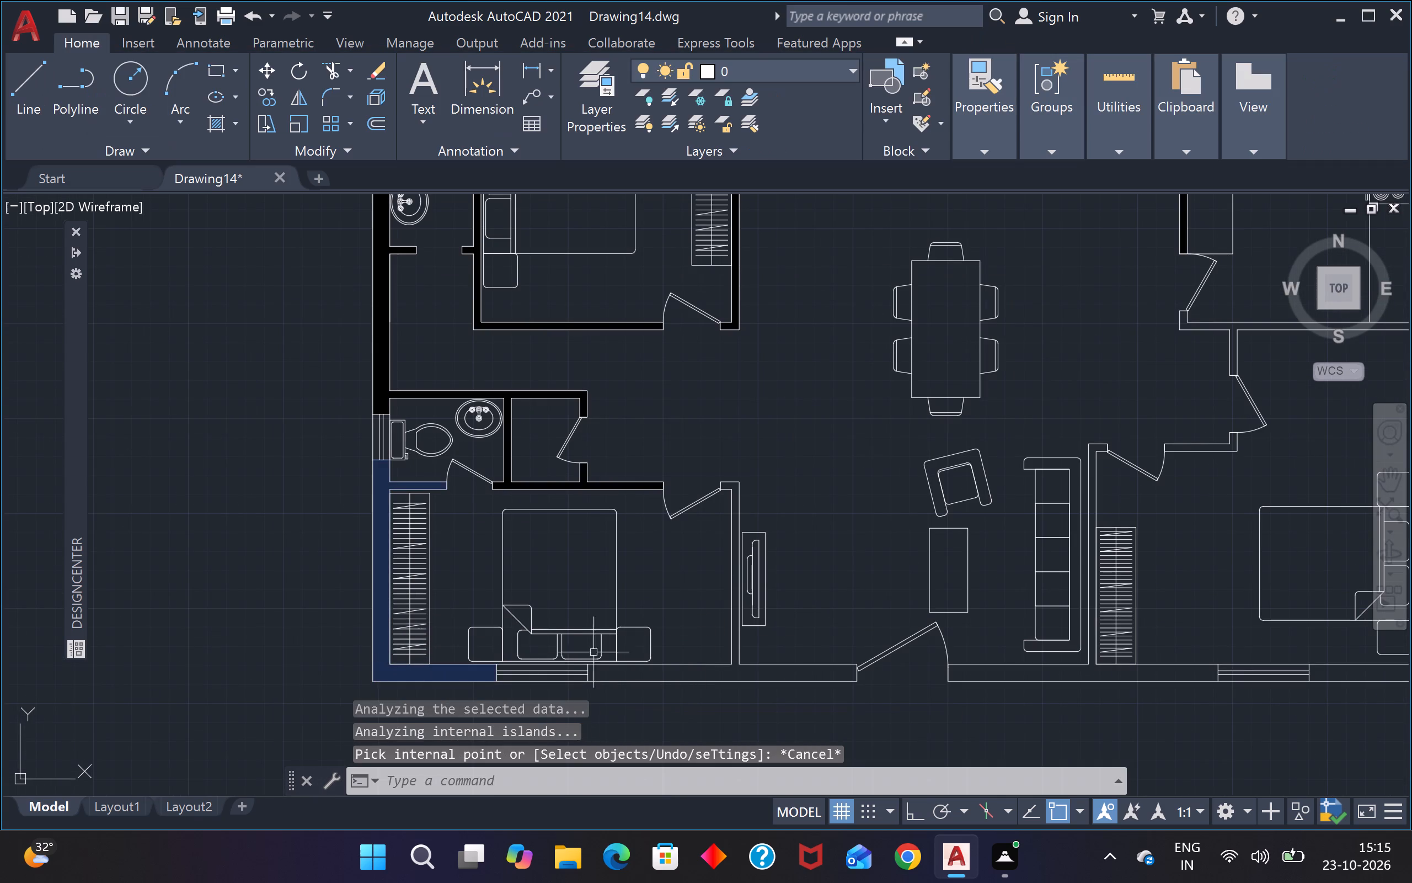
# Fill the bottom outer wall on both sides of the main entrance, including the connected partitions, with separate solid black hatches.
pyautogui.press('space')
pyautogui.click(648, 673)
pyautogui.press('Escape')
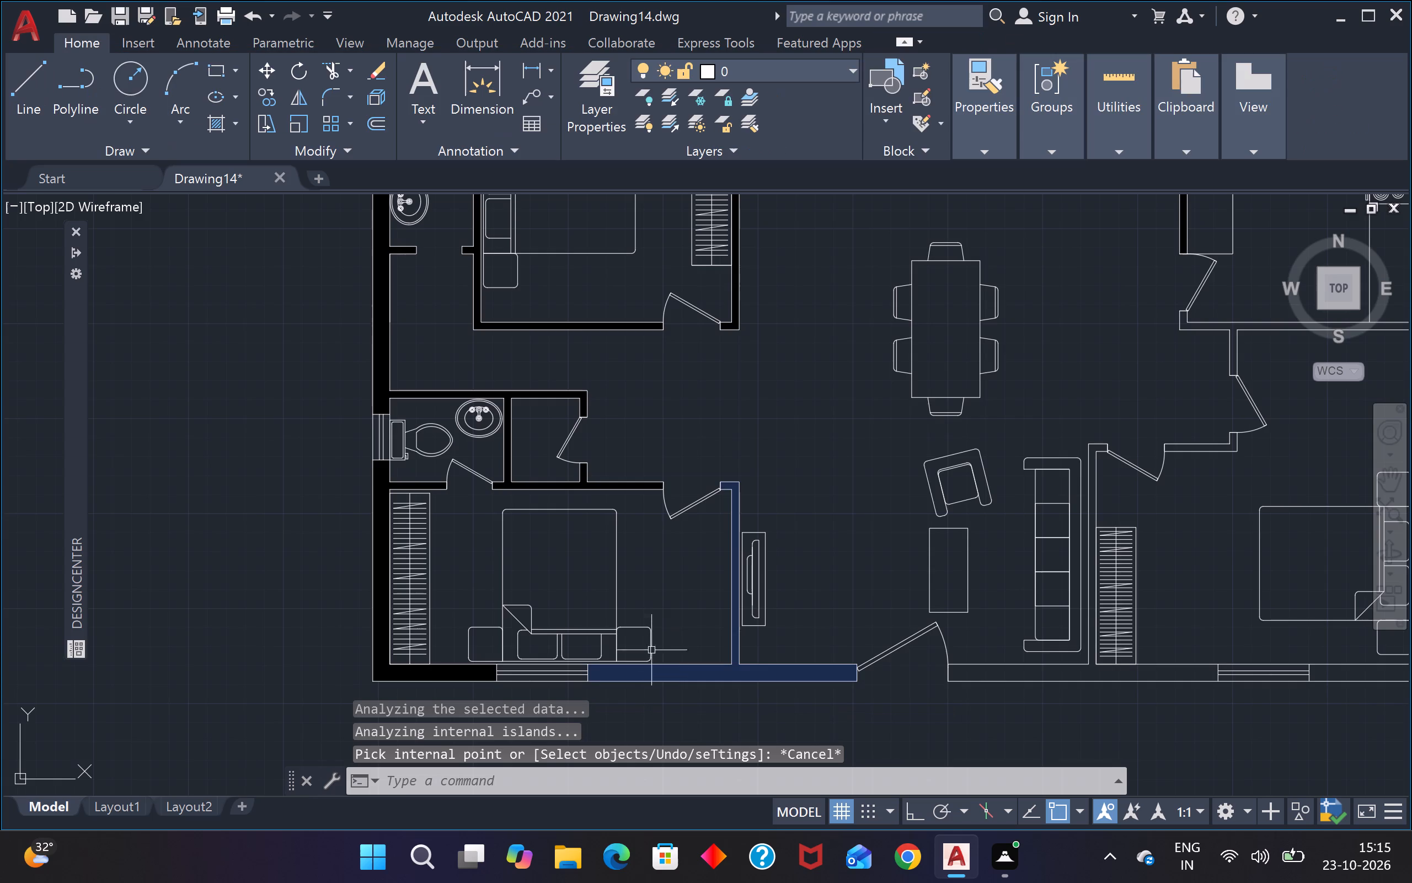
pyautogui.scroll(-3, 739, 528)
pyautogui.scroll(3, 821, 579)
pyautogui.press('Escape')
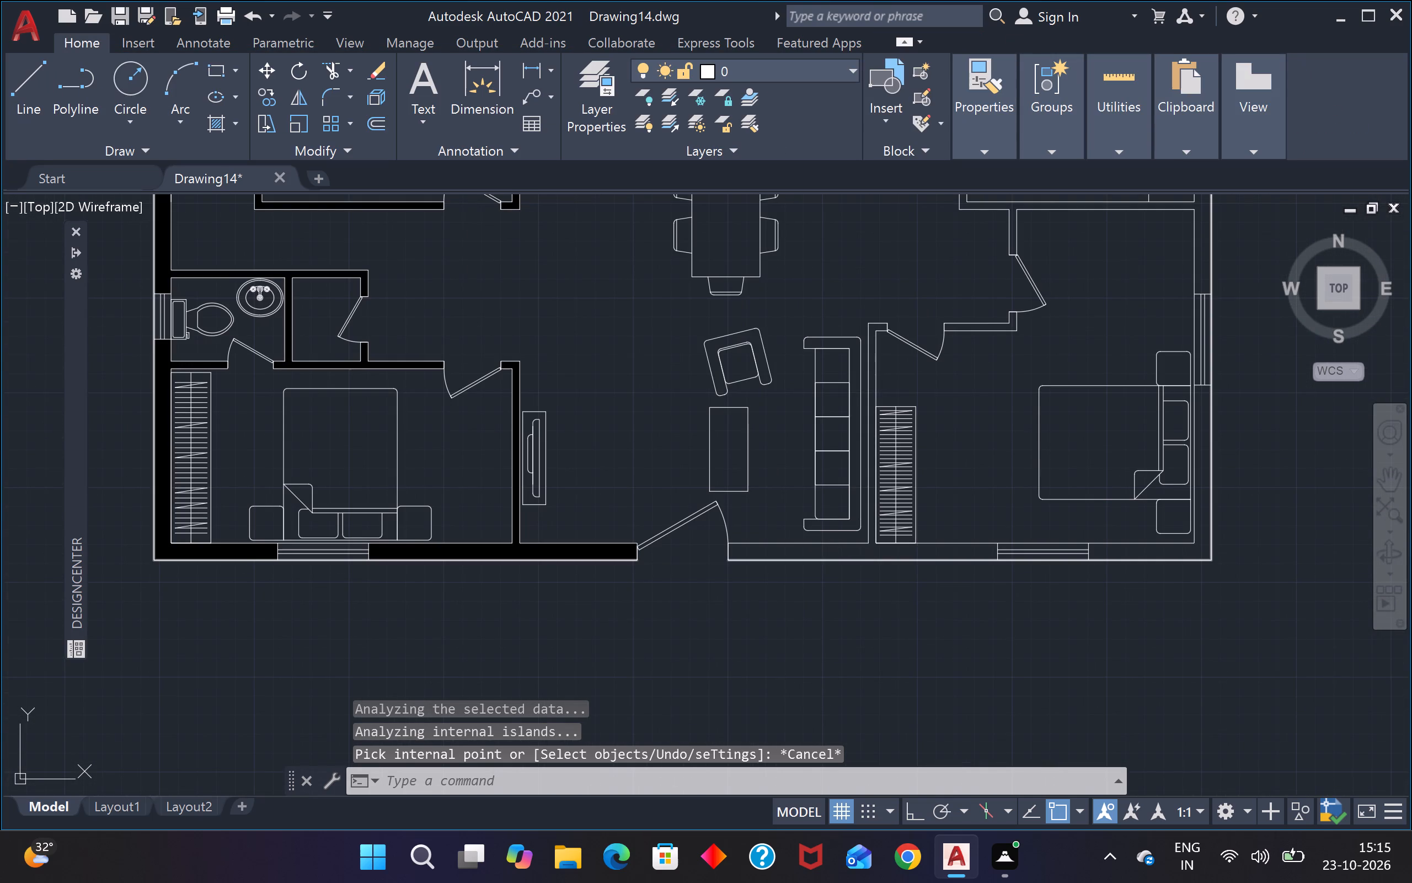
pyautogui.press('space')
pyautogui.click(843, 555)
pyautogui.press('Escape')
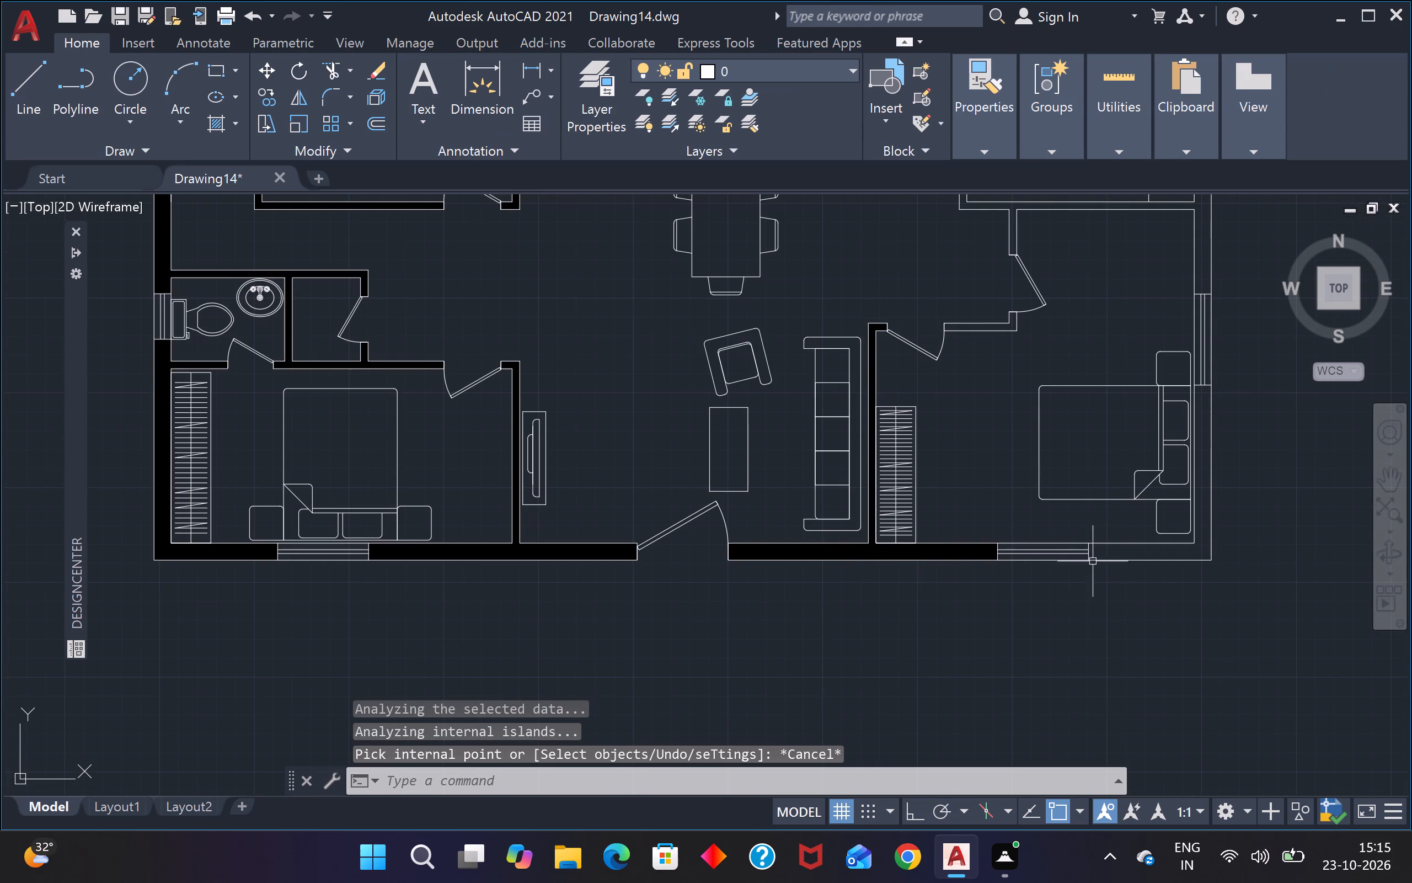
# Fill the outer wall around the plan's lower-right corner, between the two bedroom windows, with the solid black hatch.
pyautogui.press('Escape')
pyautogui.press('space')
pyautogui.click(1130, 551)
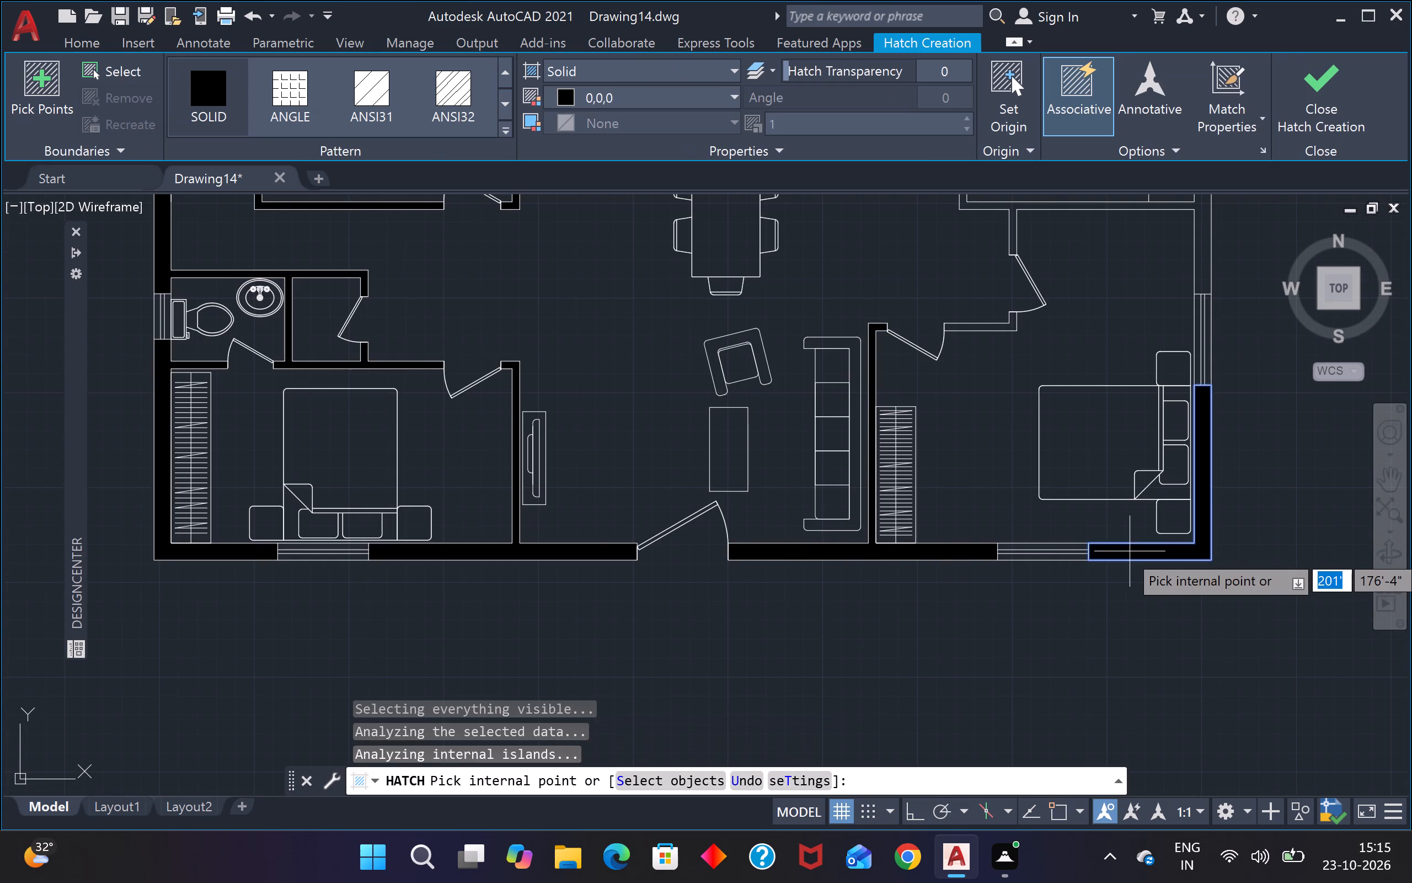
pyautogui.scroll(-2, 1130, 551)
pyautogui.scroll(2, 1109, 435)
pyautogui.press('Escape')
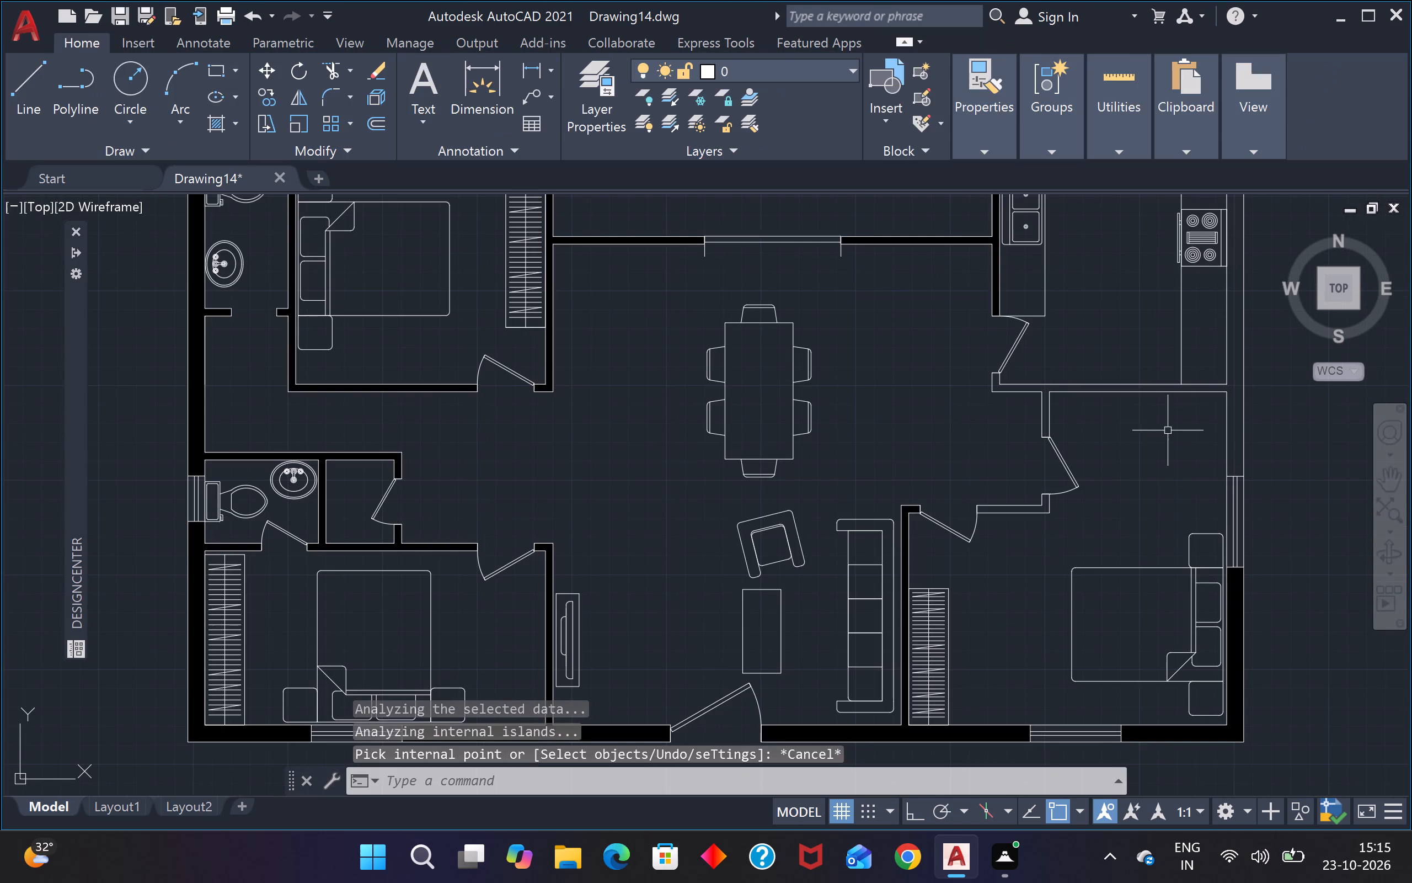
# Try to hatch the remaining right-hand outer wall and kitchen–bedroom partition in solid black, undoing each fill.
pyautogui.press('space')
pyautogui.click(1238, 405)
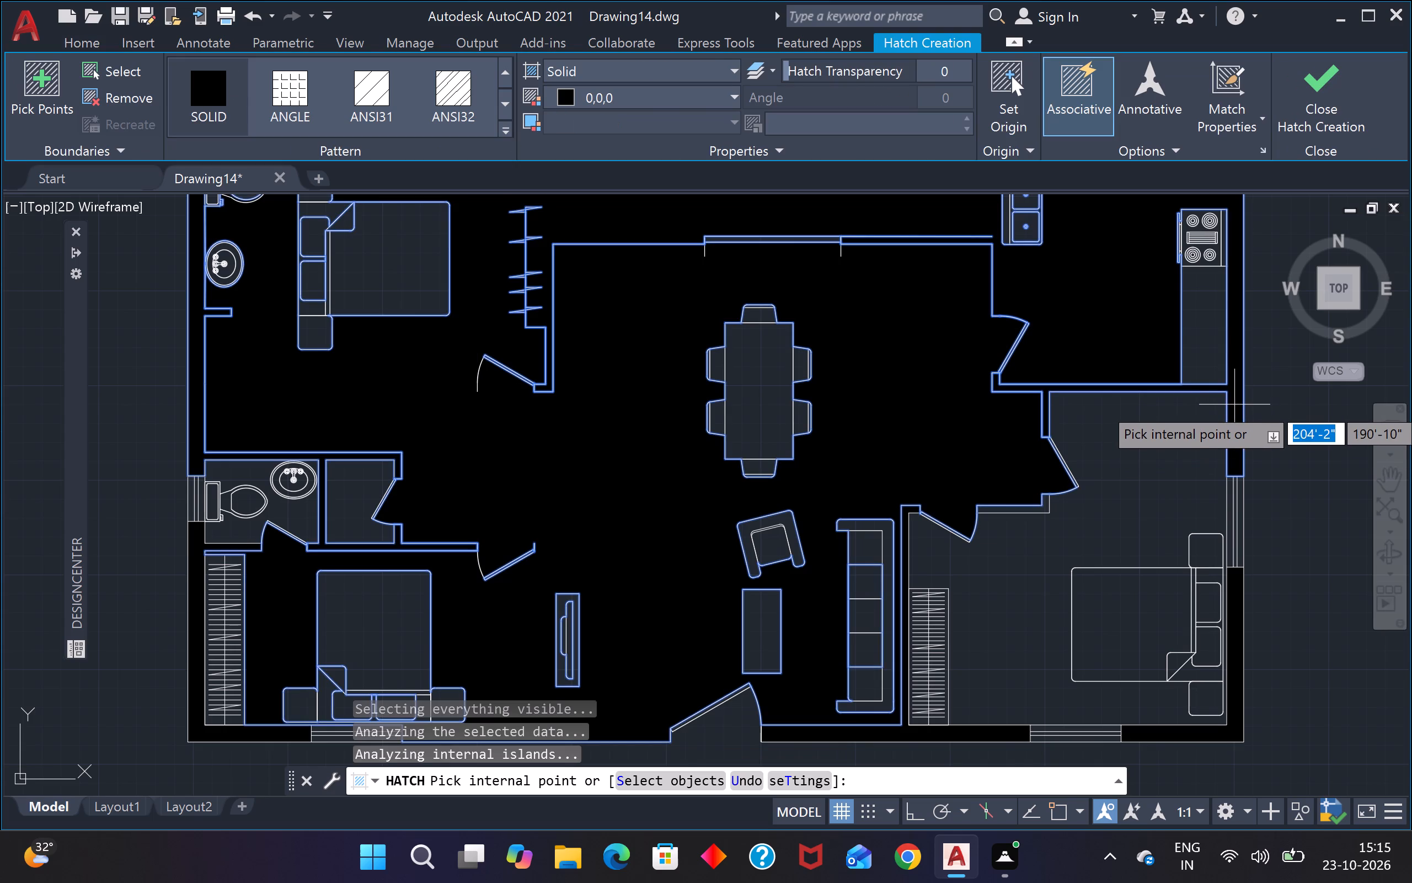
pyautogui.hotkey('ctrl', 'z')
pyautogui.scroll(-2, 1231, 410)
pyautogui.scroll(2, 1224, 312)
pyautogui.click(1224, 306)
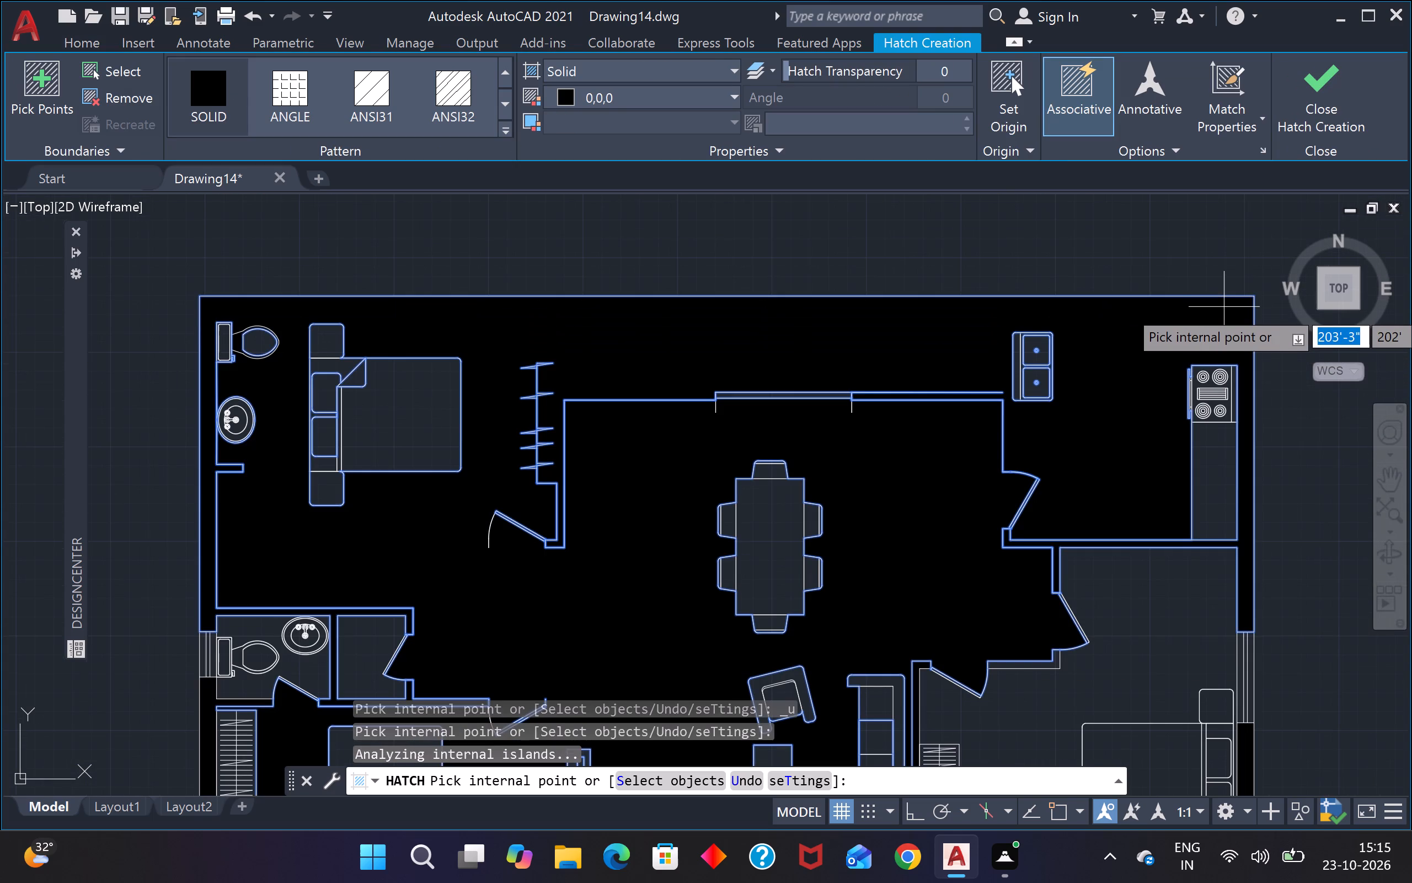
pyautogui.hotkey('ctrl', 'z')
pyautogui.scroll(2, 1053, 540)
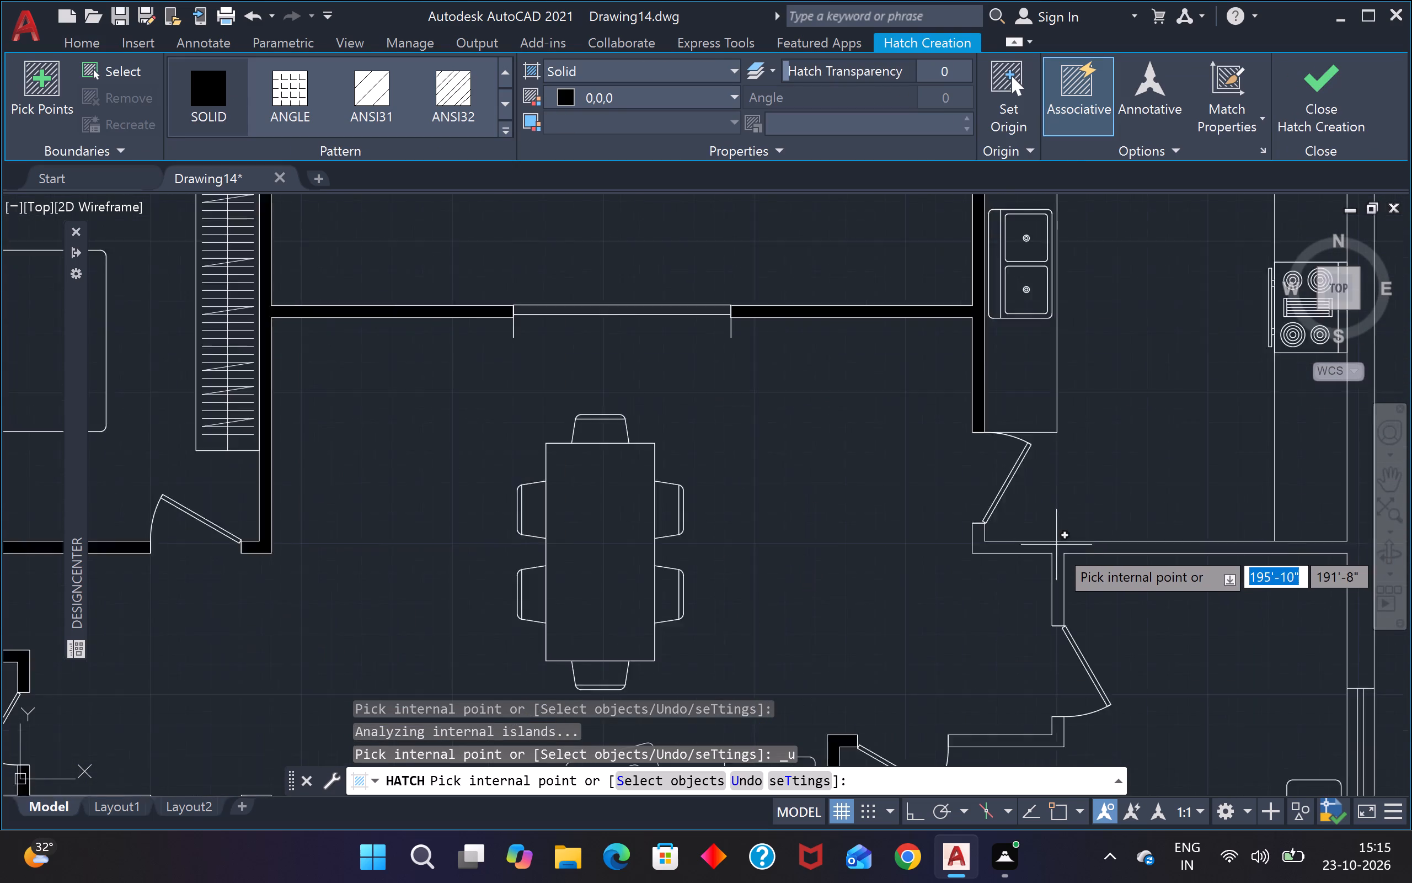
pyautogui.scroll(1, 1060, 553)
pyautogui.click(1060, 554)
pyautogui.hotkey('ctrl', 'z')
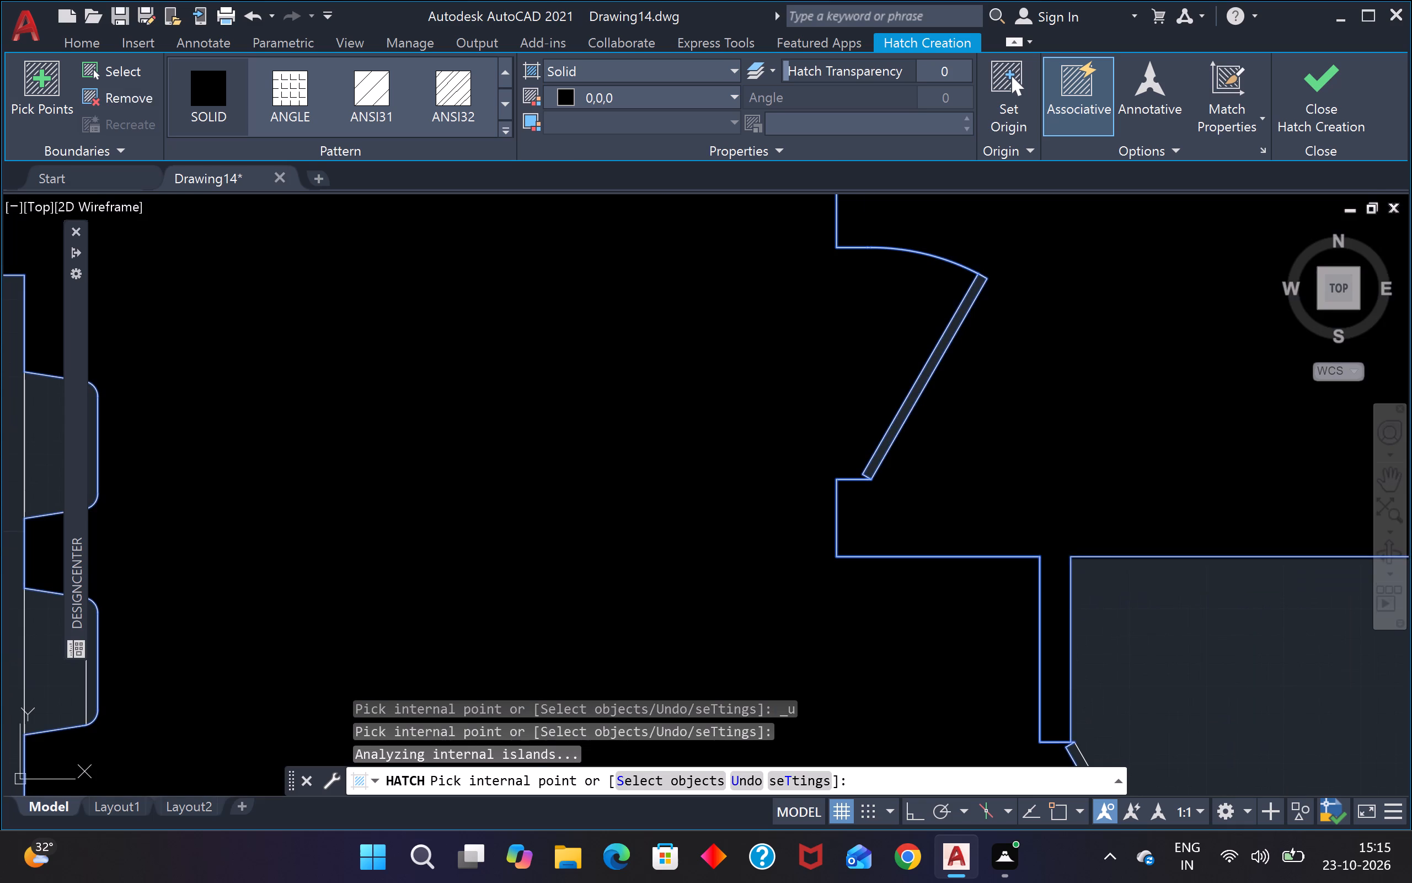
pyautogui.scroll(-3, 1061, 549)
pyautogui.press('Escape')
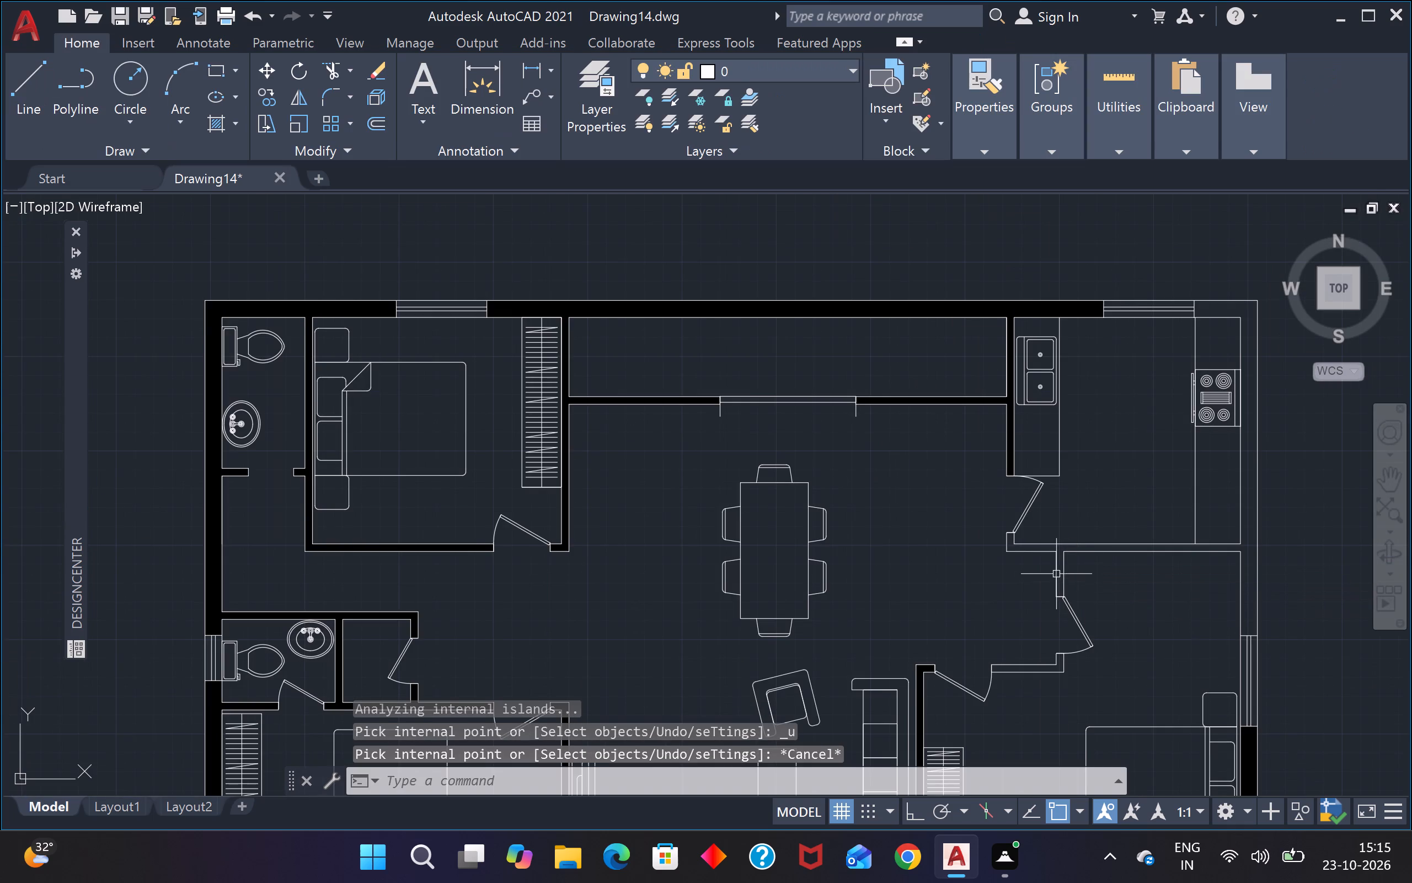
# Fill the kitchen–bedroom partition and the connected right-hand outer wall with the solid black hatch.
pyautogui.press('space')
pyautogui.scroll(2, 1057, 571)
pyautogui.click(1068, 583)
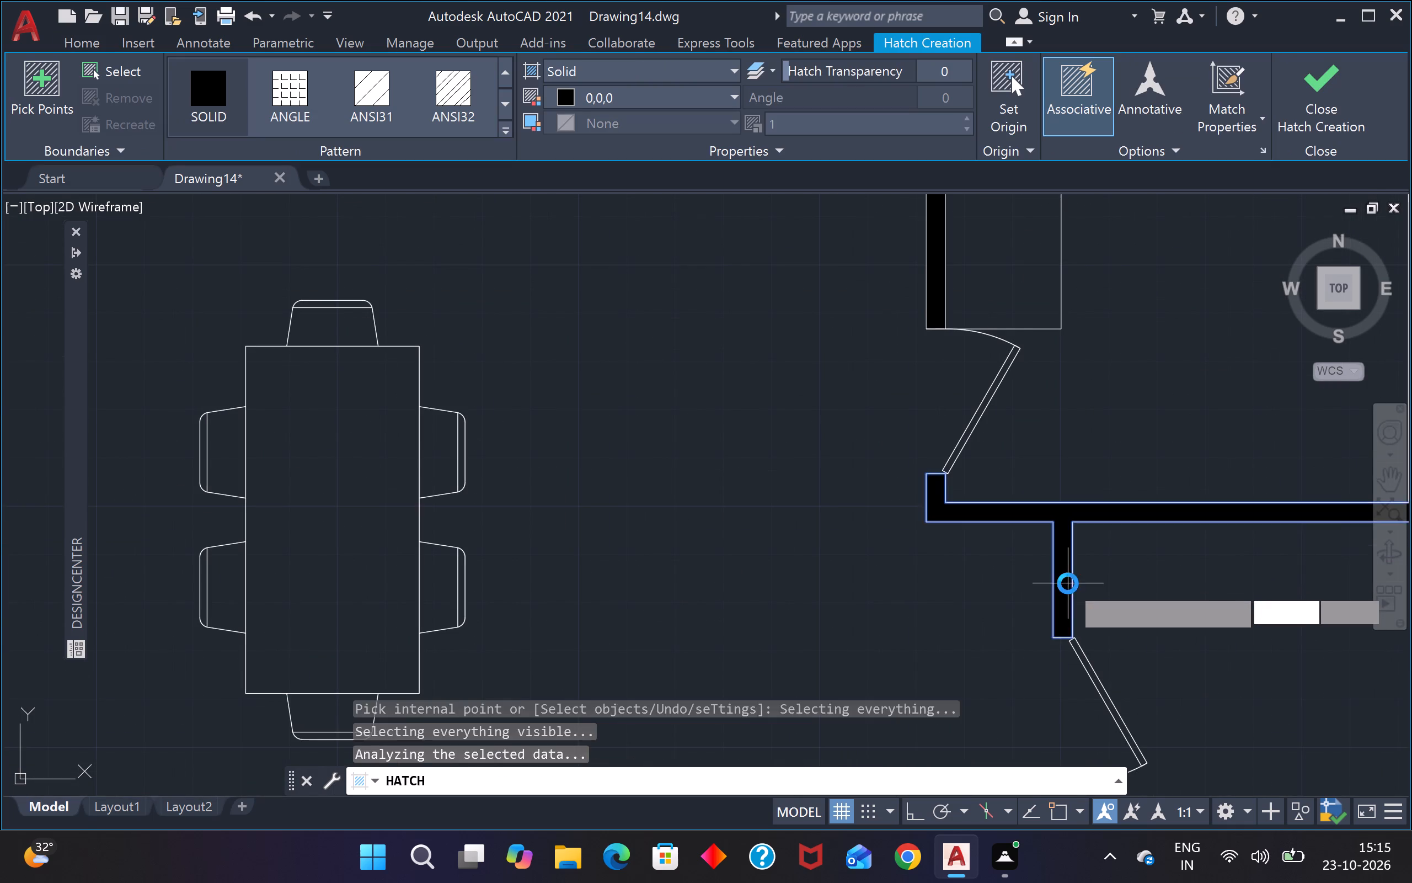
pyautogui.scroll(-4, 1067, 583)
pyautogui.scroll(2, 1103, 634)
pyautogui.press('Escape')
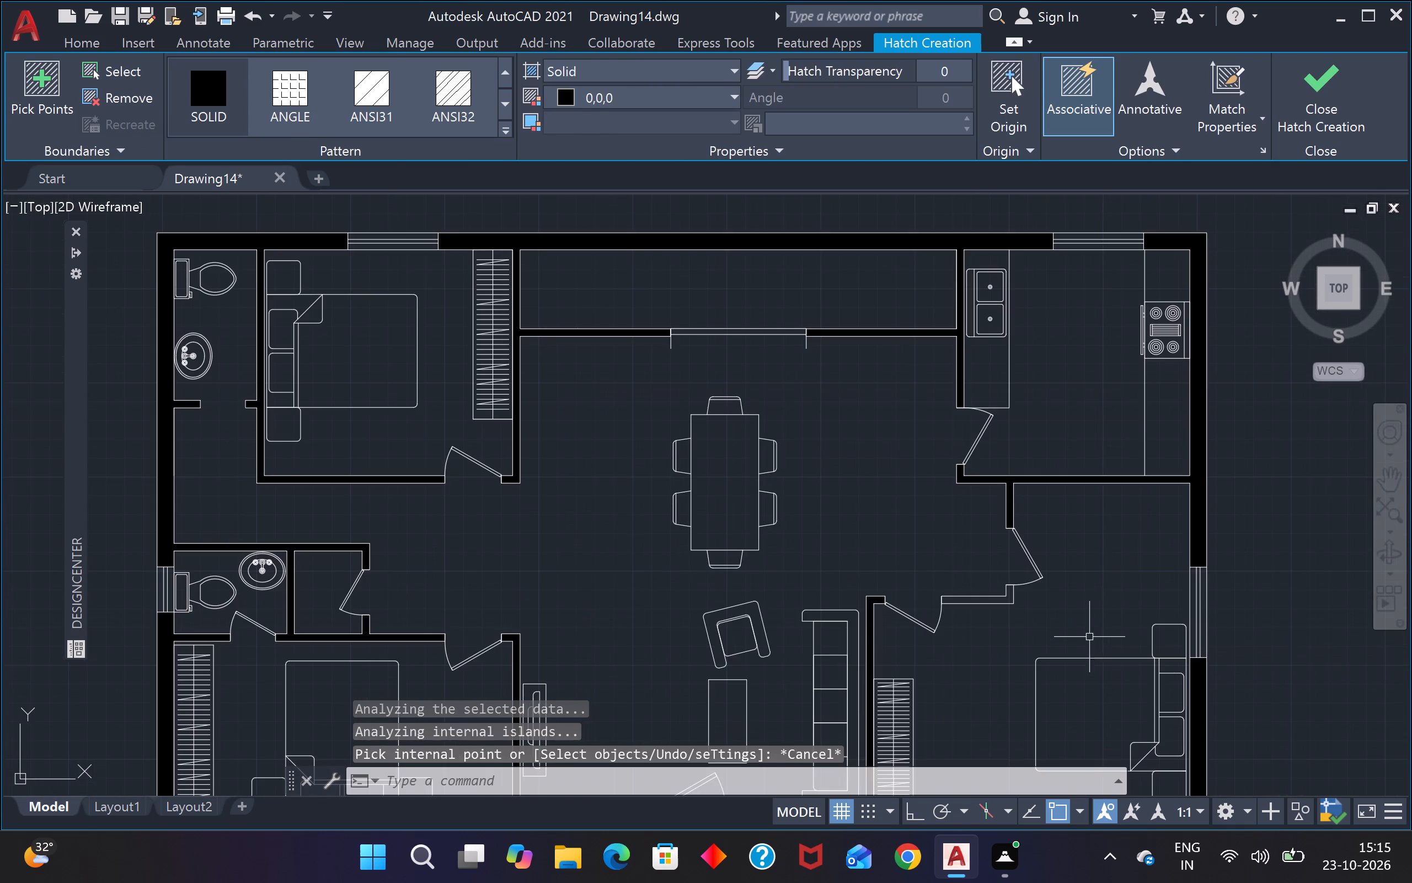
pyautogui.press('Escape')
# Fill the short L-shaped partition between the two door openings of the right-hand bedroom with the solid black hatch.
pyautogui.press('space')
pyautogui.scroll(2, 990, 599)
pyautogui.click(1032, 602)
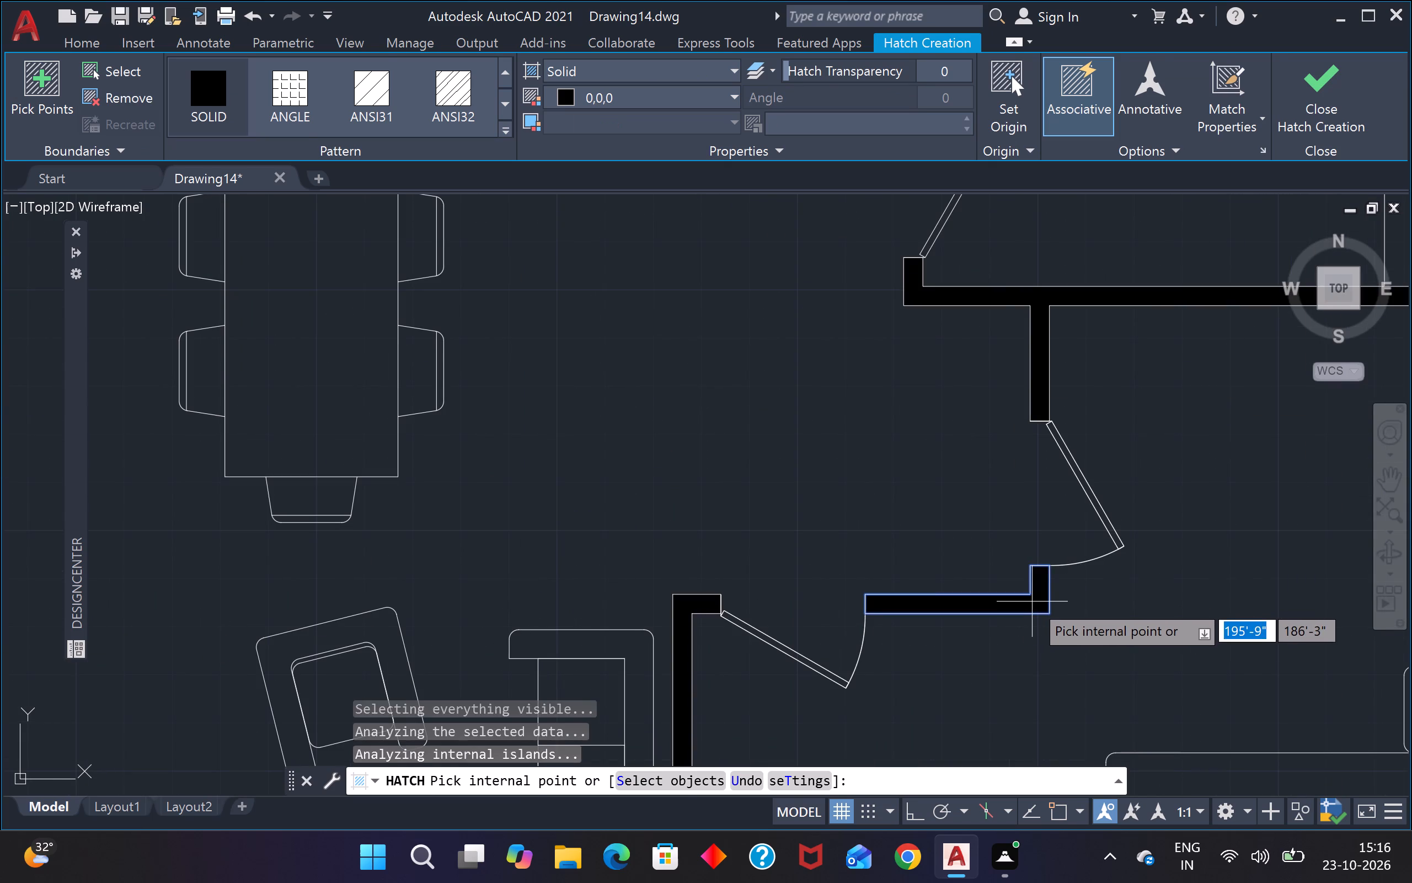
pyautogui.press('Escape')
pyautogui.scroll(-6, 1036, 584)
pyautogui.scroll(1, 982, 581)
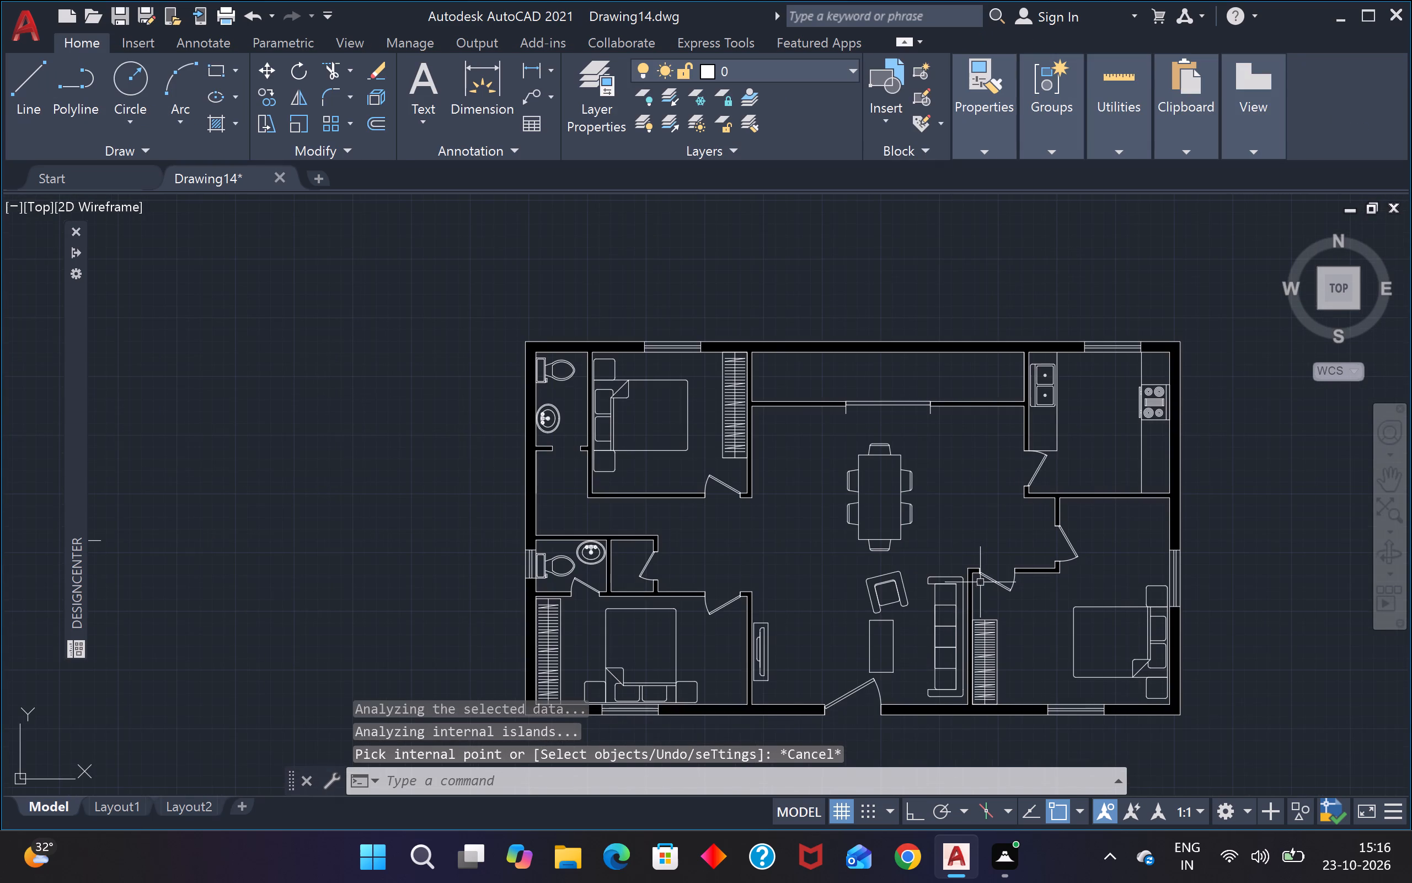
pyautogui.press('Escape')
pyautogui.press('Escape')
pyautogui.press('Escape')
# Save the drawing with the whole floor plan in view.
pyautogui.scroll(-1, 848, 495)
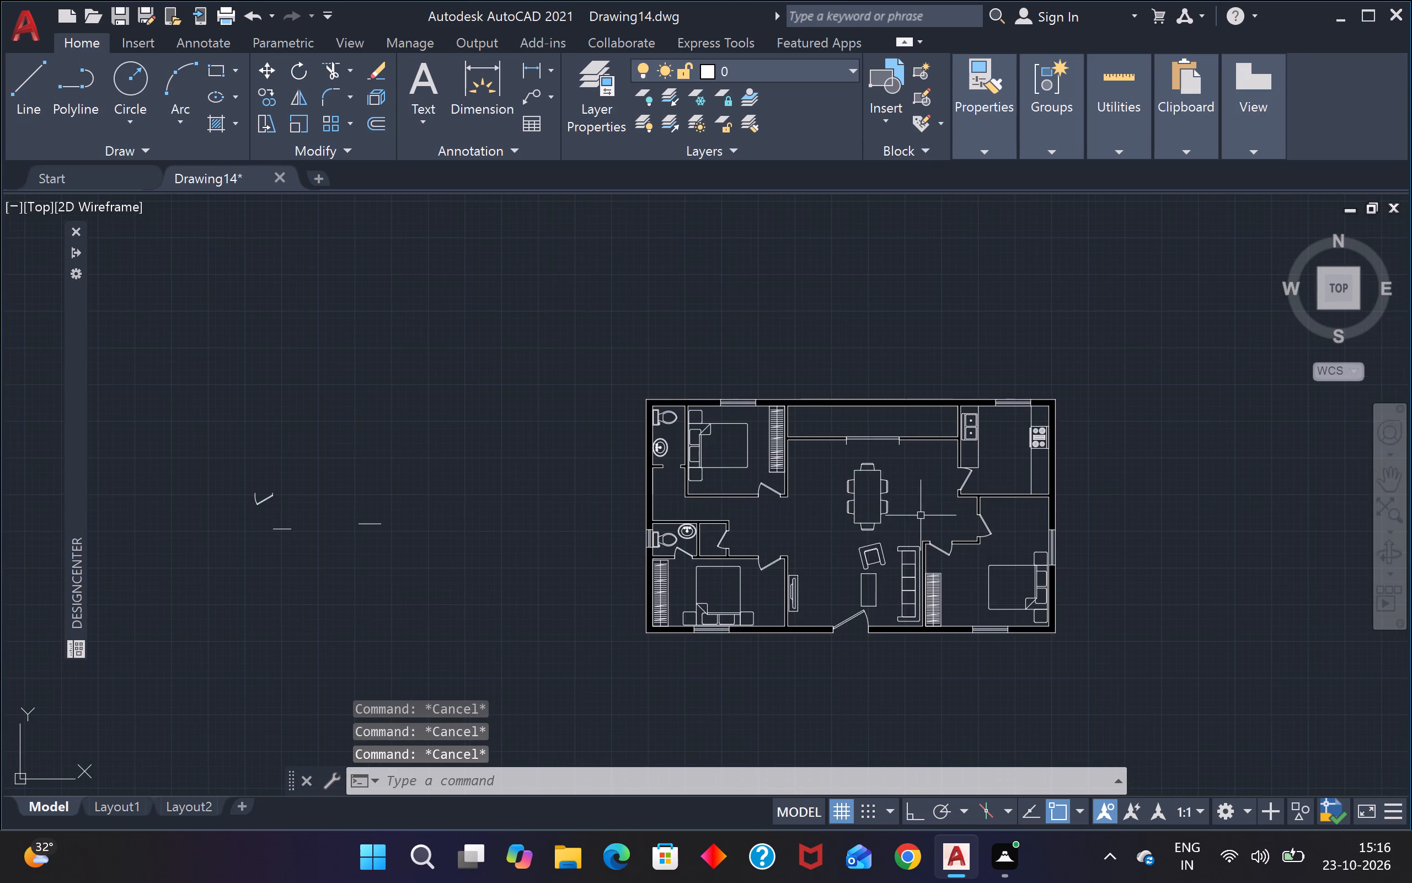
pyautogui.scroll(1, 927, 515)
pyautogui.scroll(-2, 967, 514)
pyautogui.scroll(2, 1004, 544)
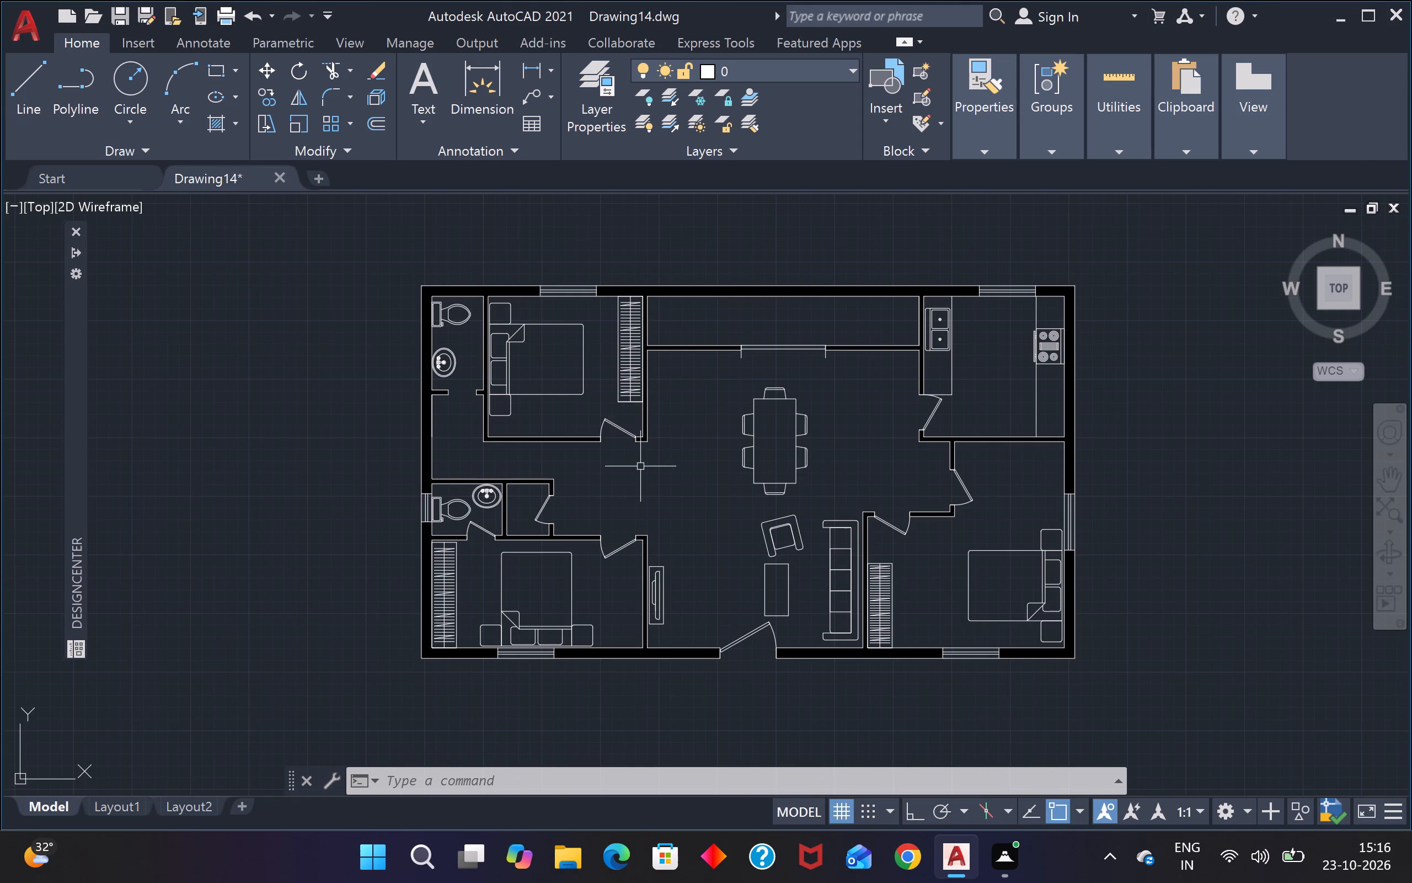
pyautogui.hotkey('ctrl', 's')
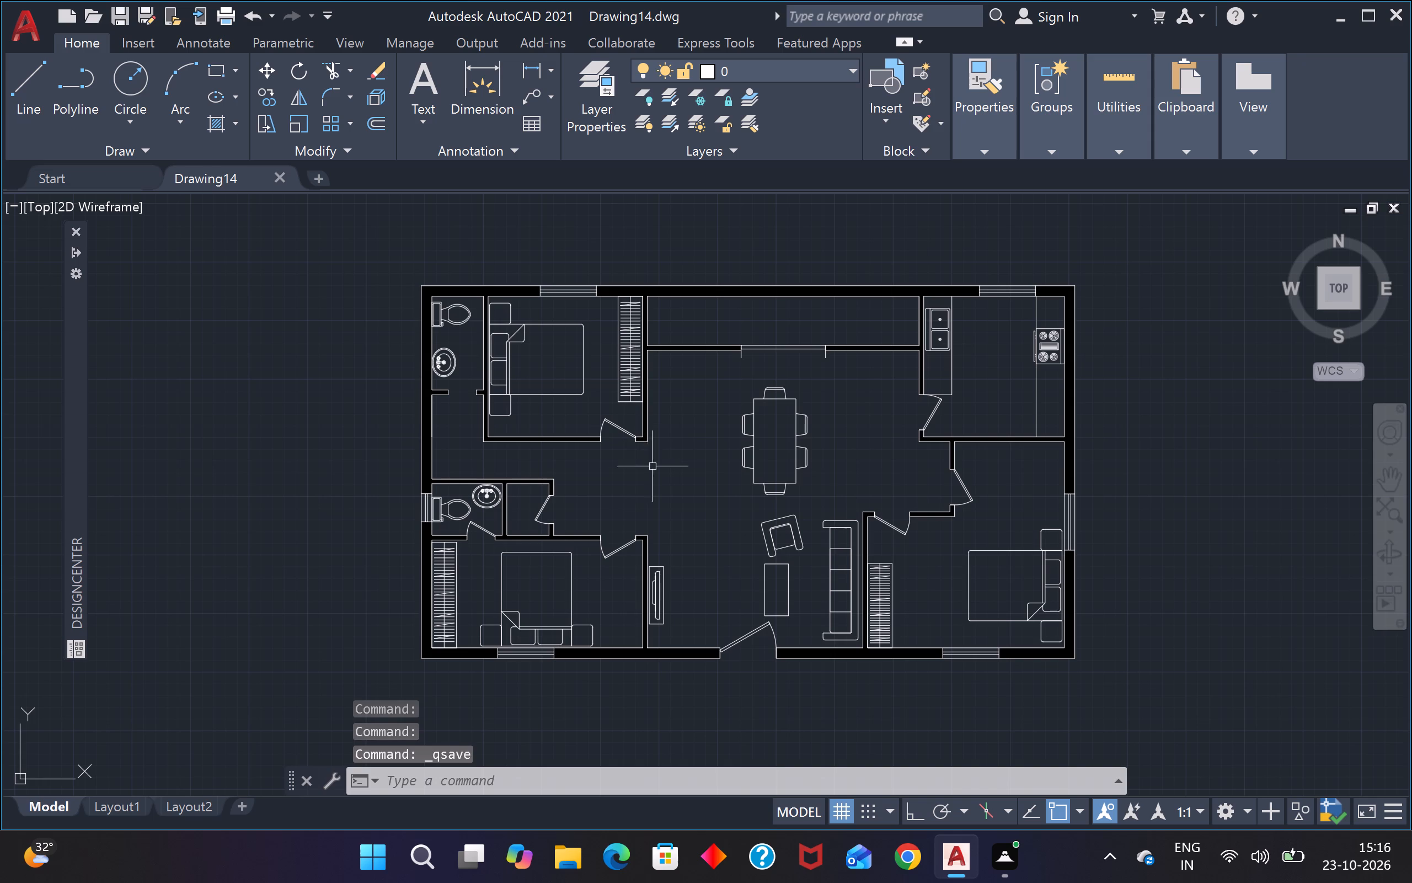
# Open Autodesk's TrustedDWG article in the browser, skim its section on file alerts, and close the browser window.
pyautogui.click(1343, 811)
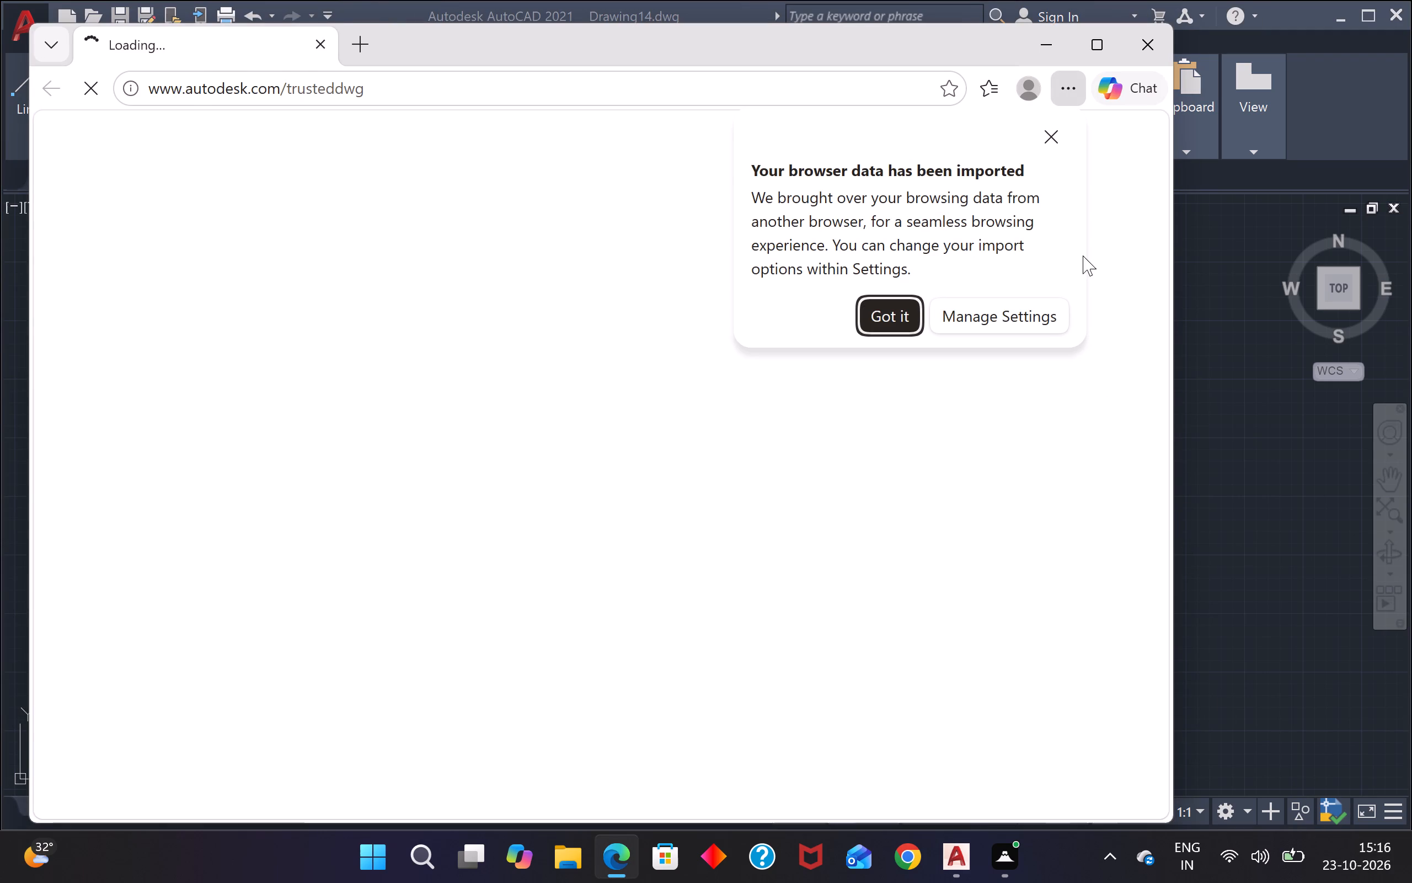
pyautogui.click(1056, 138)
pyautogui.scroll(-2, 435, 471)
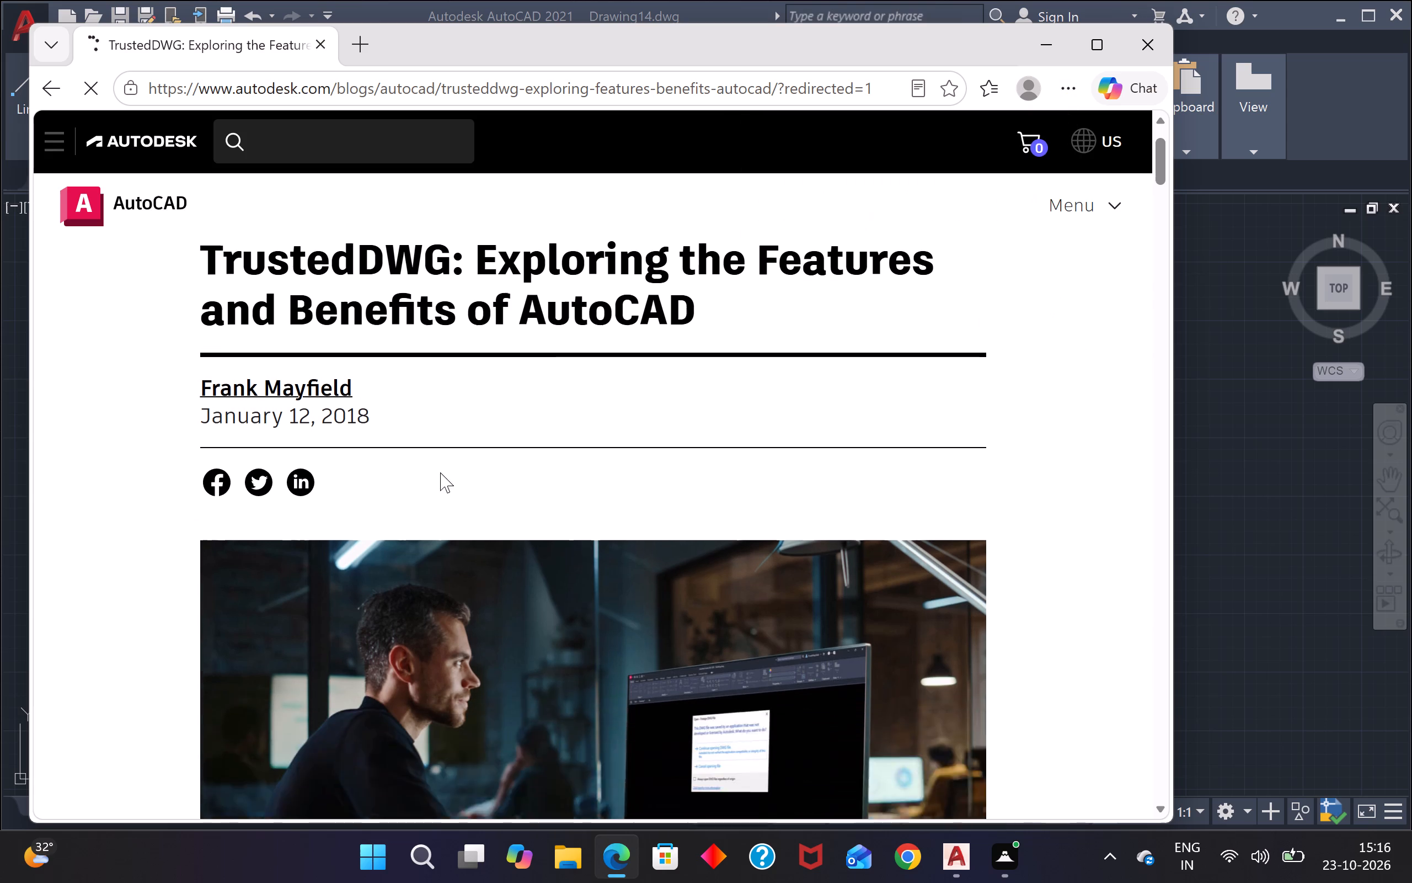
pyautogui.scroll(-3, 440, 472)
pyautogui.scroll(2, 479, 506)
pyautogui.scroll(-3, 533, 490)
pyautogui.scroll(-3, 581, 500)
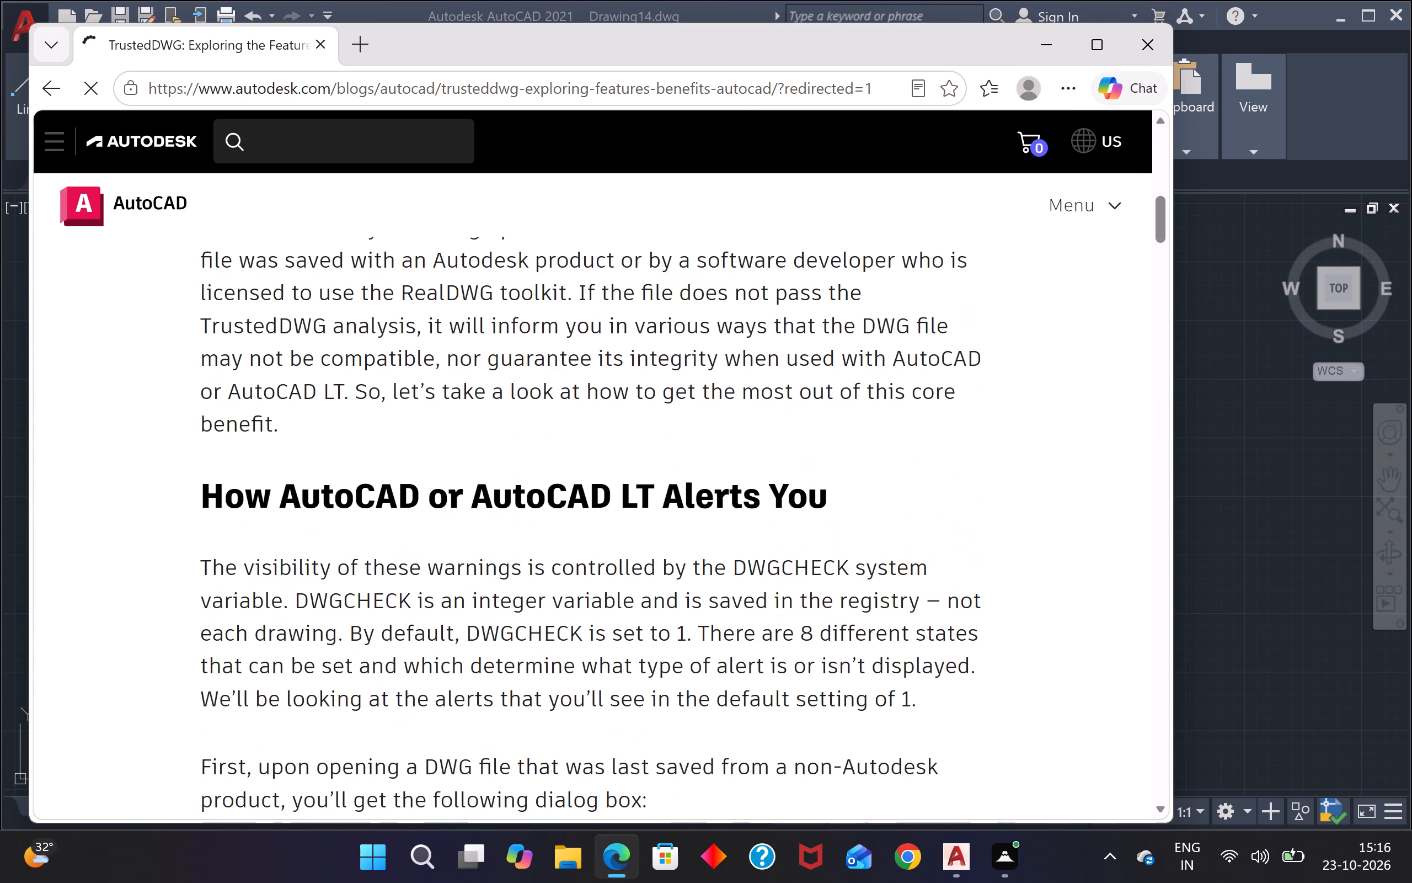
pyautogui.scroll(-3, 775, 437)
pyautogui.scroll(2, 762, 438)
pyautogui.scroll(-4, 762, 438)
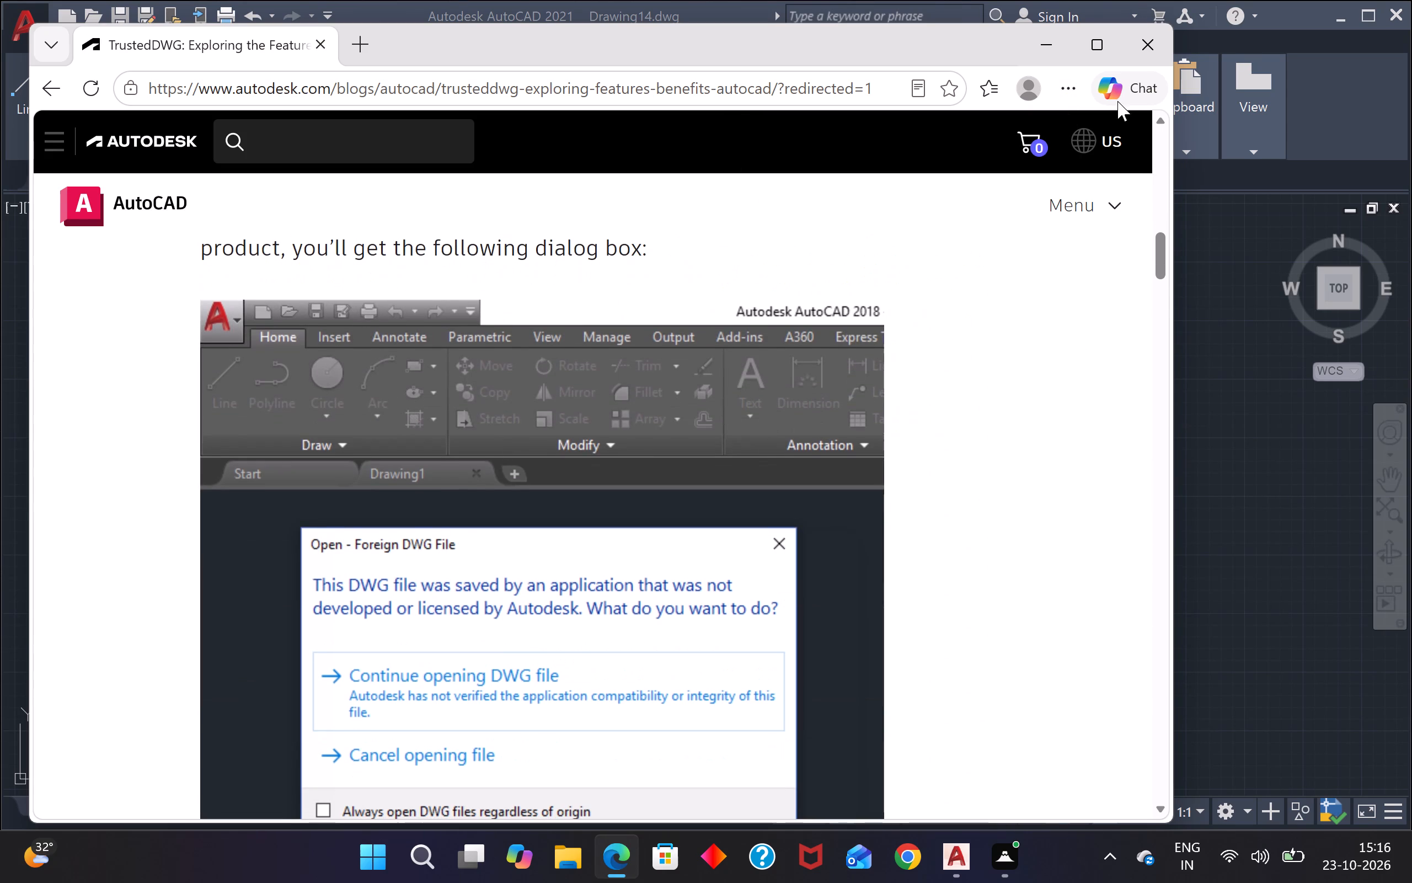
pyautogui.click(1148, 40)
pyautogui.scroll(-2, 719, 453)
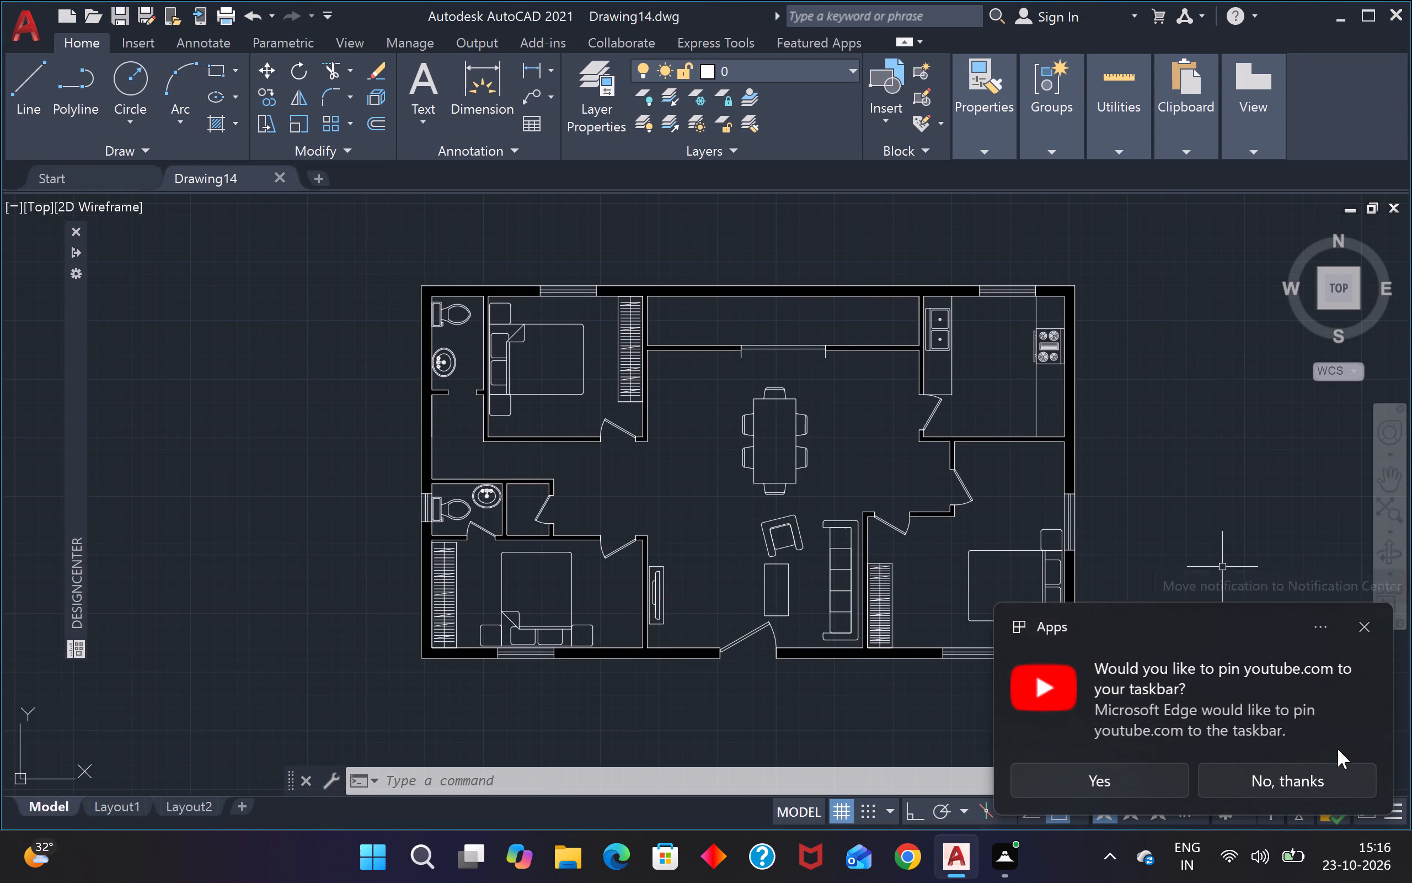
# Accept pinning youtube.com to the taskbar.
pyautogui.click(1166, 780)
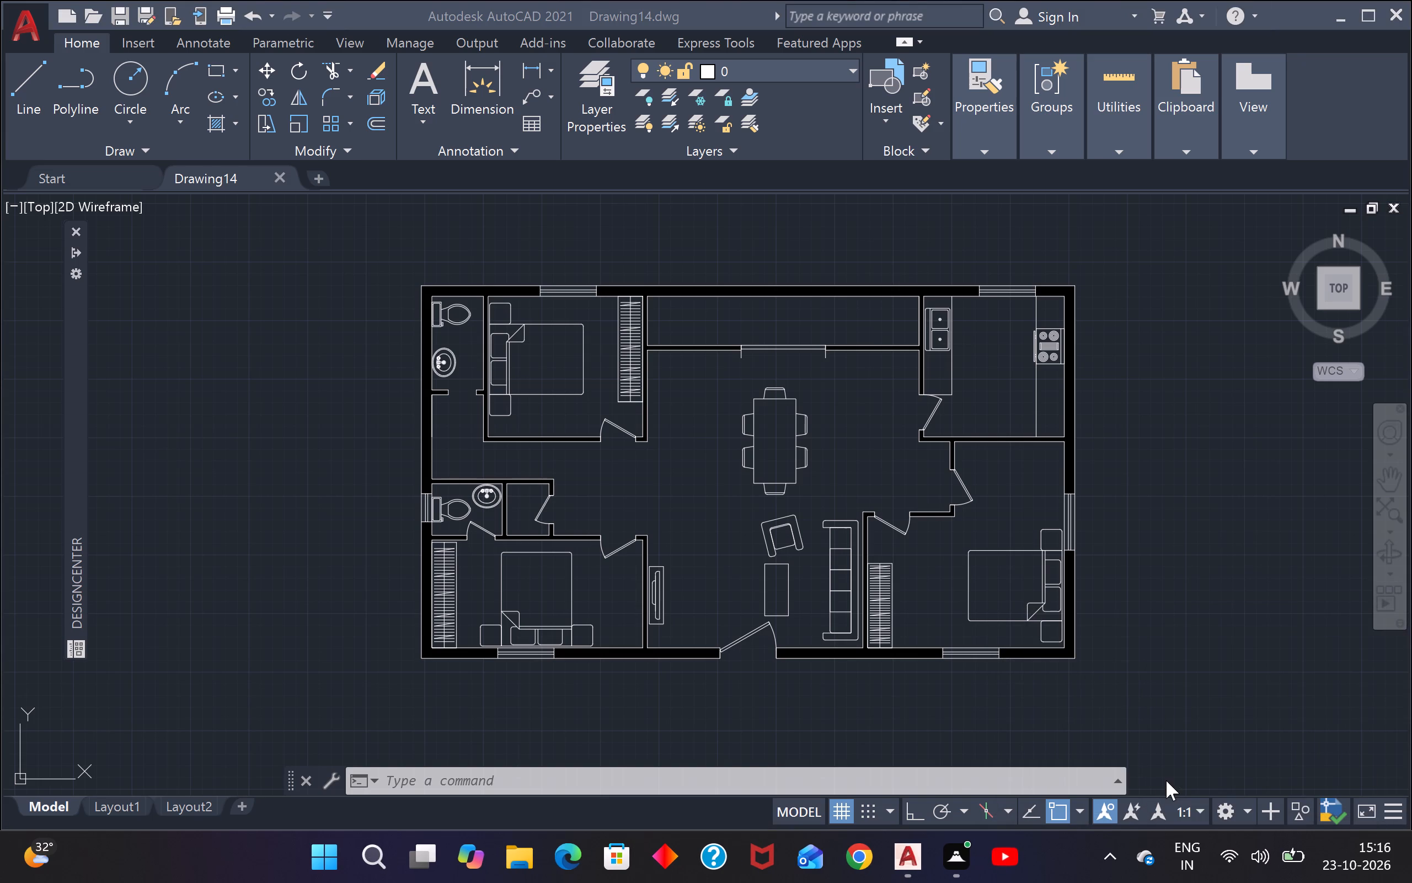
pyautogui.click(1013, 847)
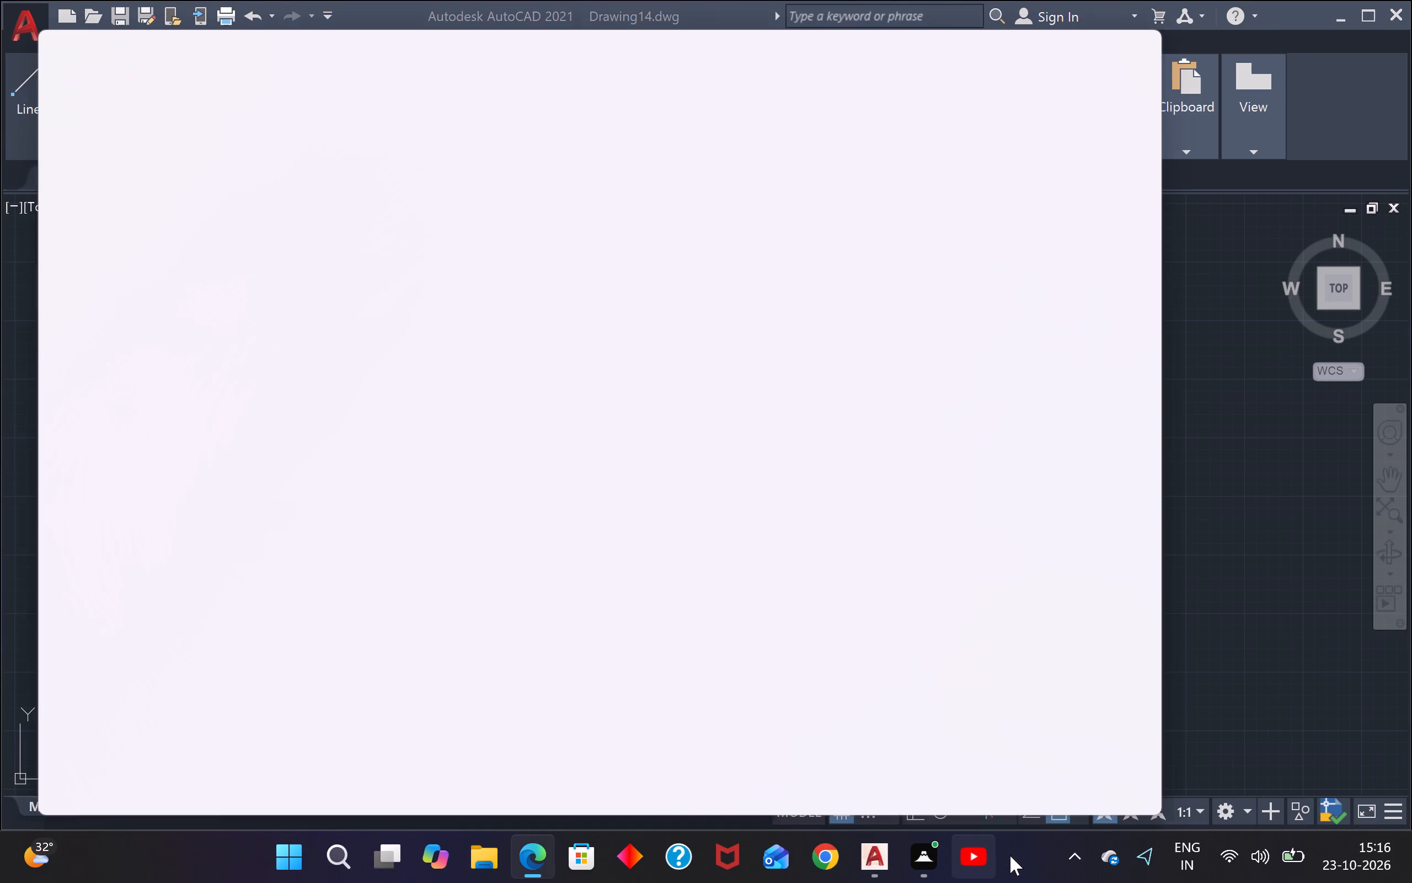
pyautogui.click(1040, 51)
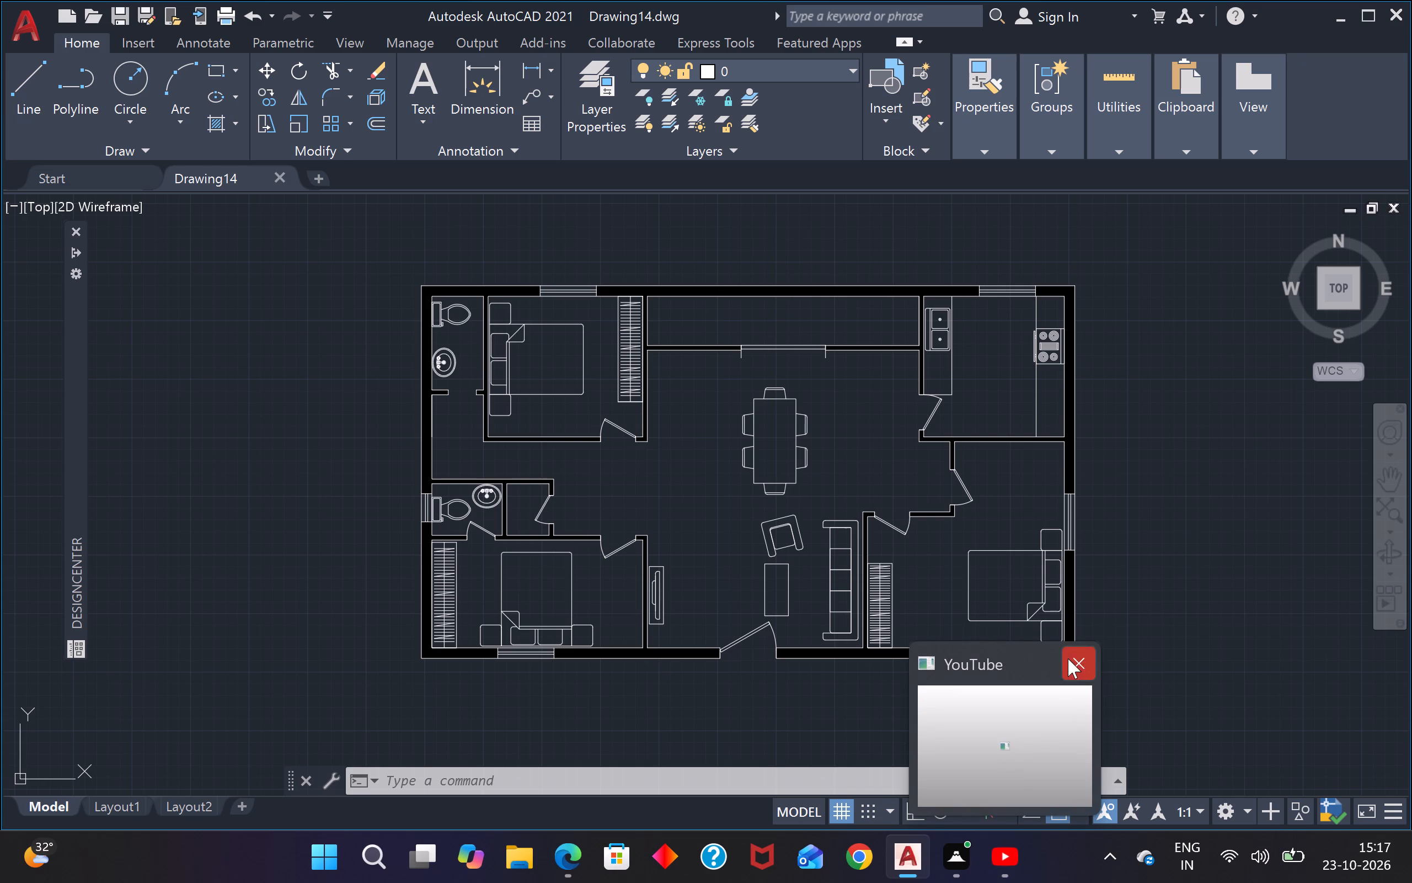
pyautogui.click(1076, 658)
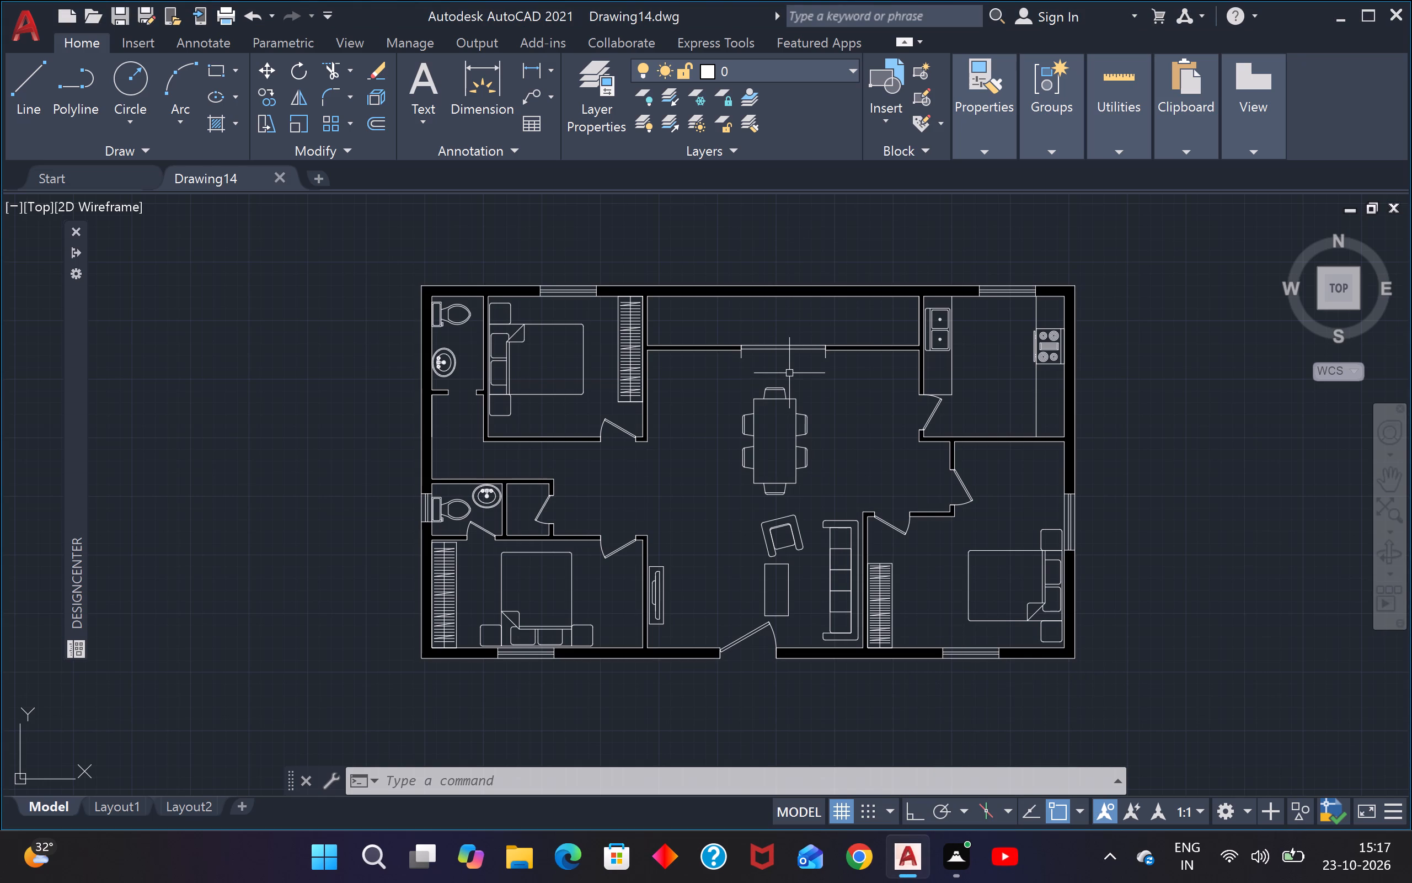
# Erase the leftover door and line pieces lying outside the floor plan, closing the DesignCenter palette along the way.
pyautogui.scroll(-2, 794, 372)
pyautogui.scroll(1, 794, 372)
pyautogui.moveTo(362, 317); pyautogui.dragTo(352, 325)
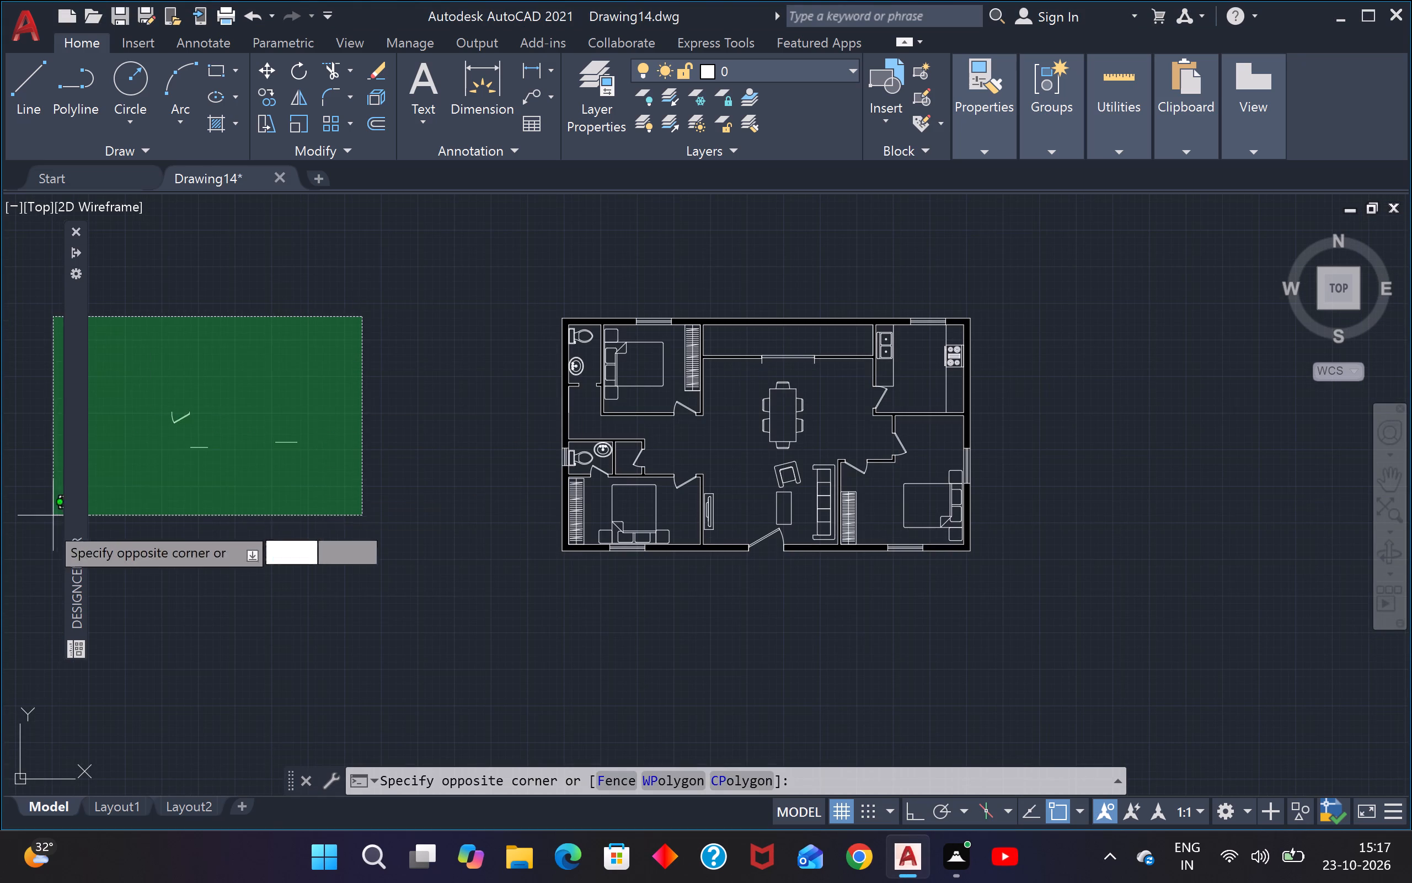
pyautogui.click(47, 525)
pyautogui.press('Delete')
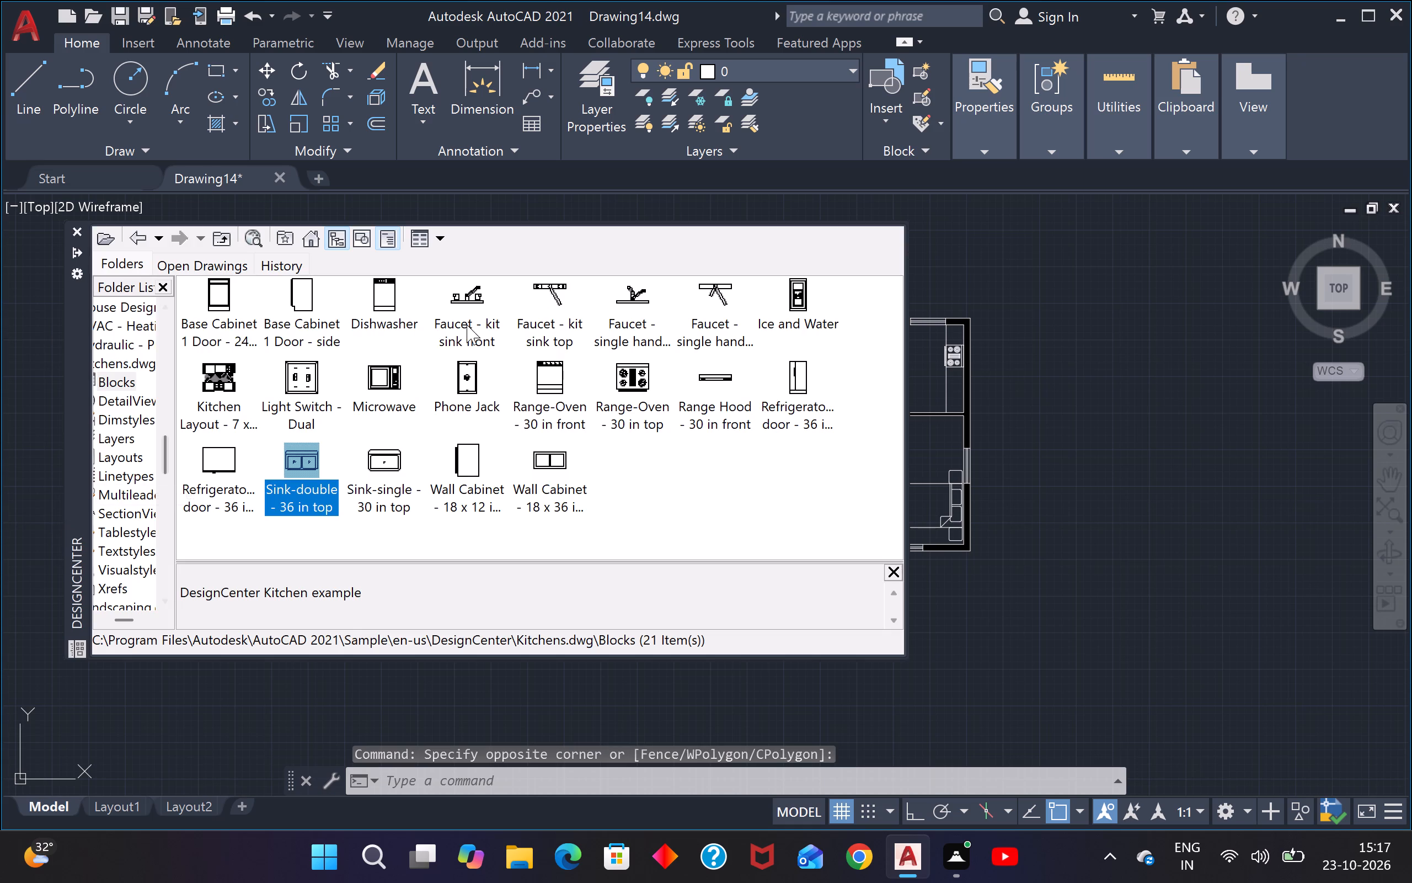
pyautogui.click(73, 235)
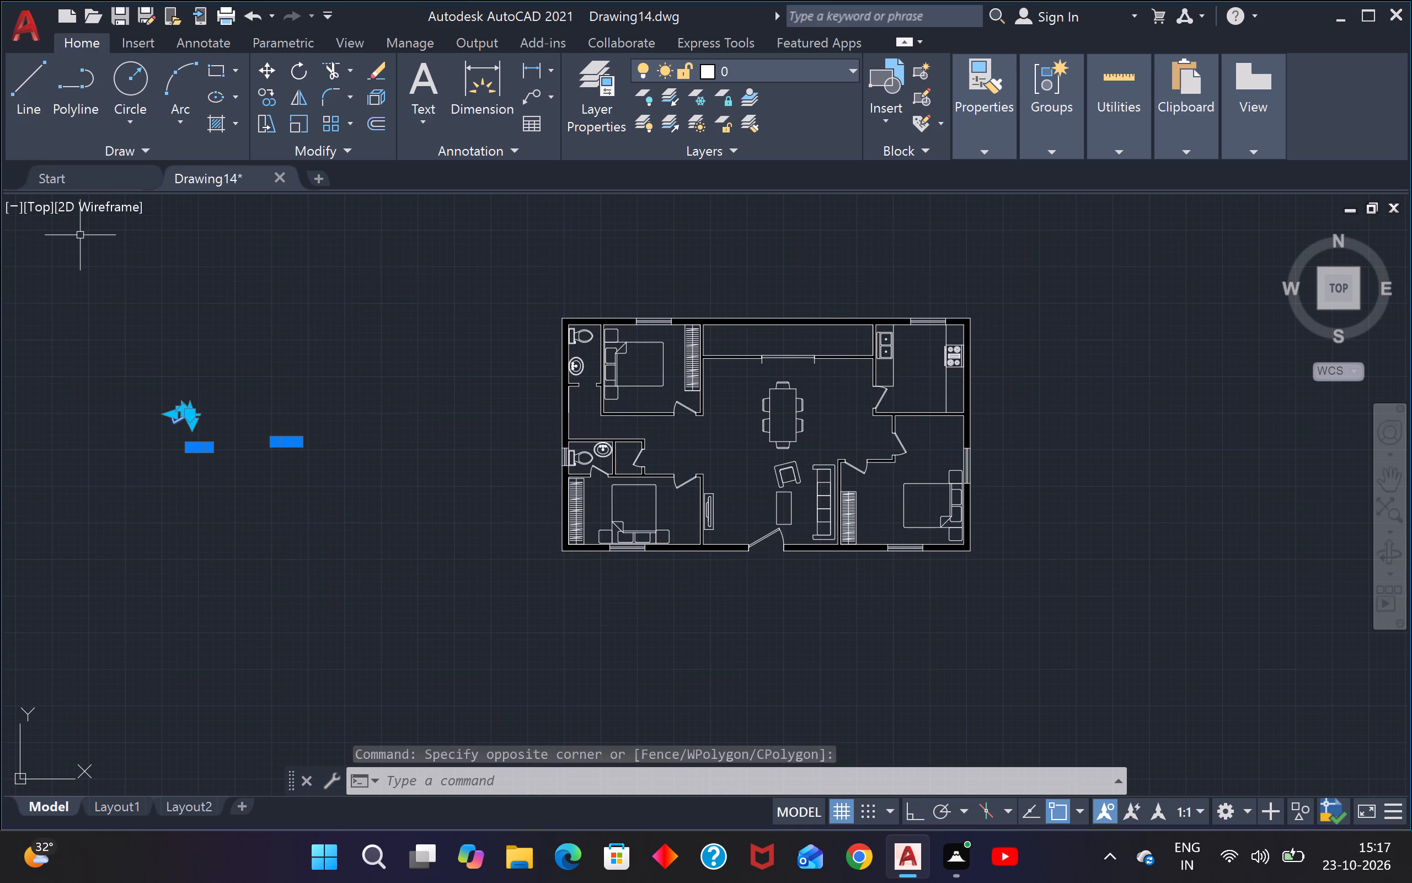
pyautogui.press('Delete')
pyautogui.press('Escape')
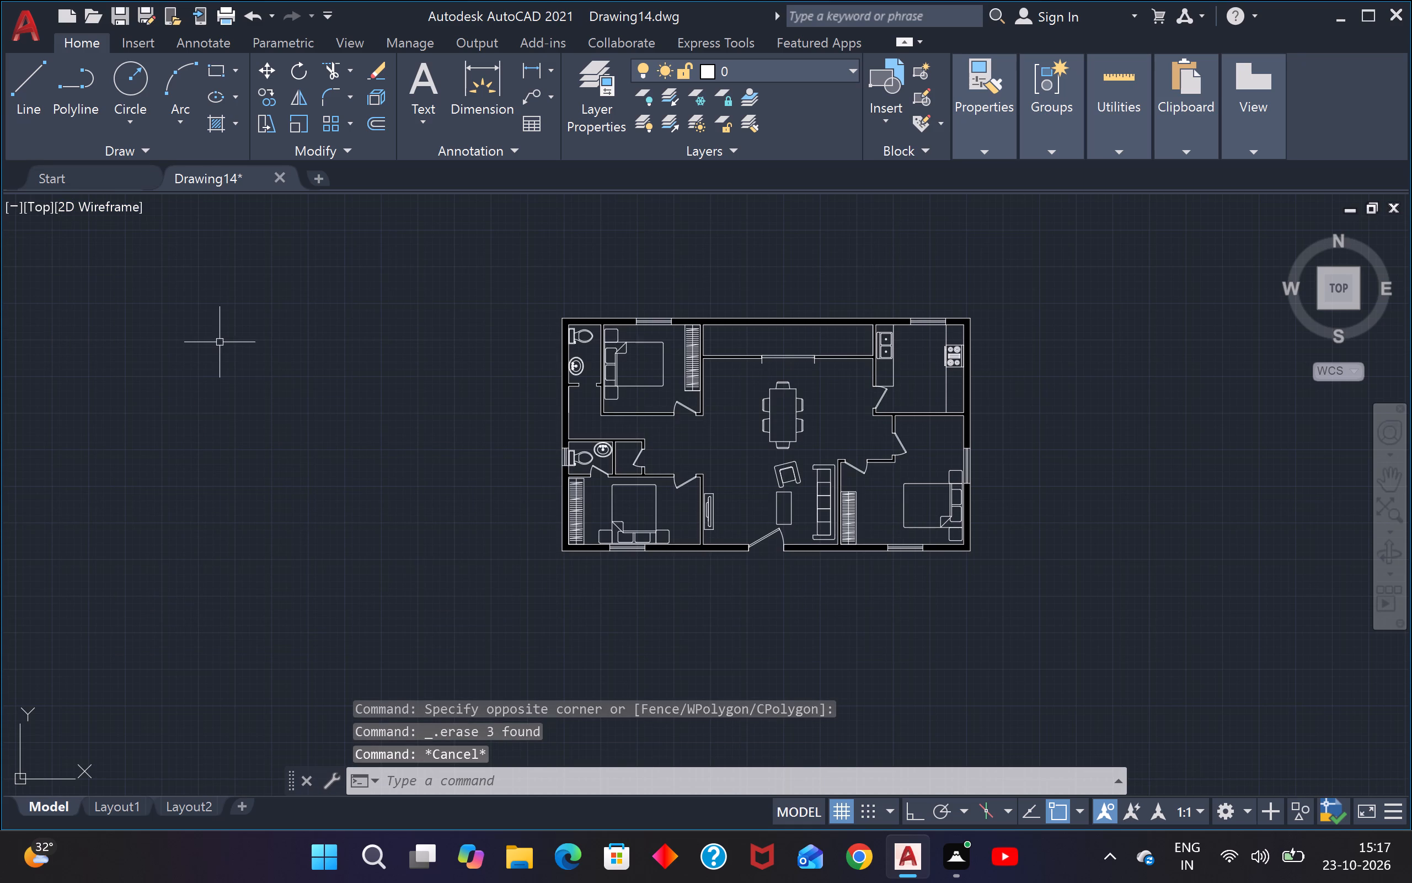
pyautogui.press('Escape')
# Save the cleaned-up drawing.
pyautogui.hotkey('ctrl', 's')
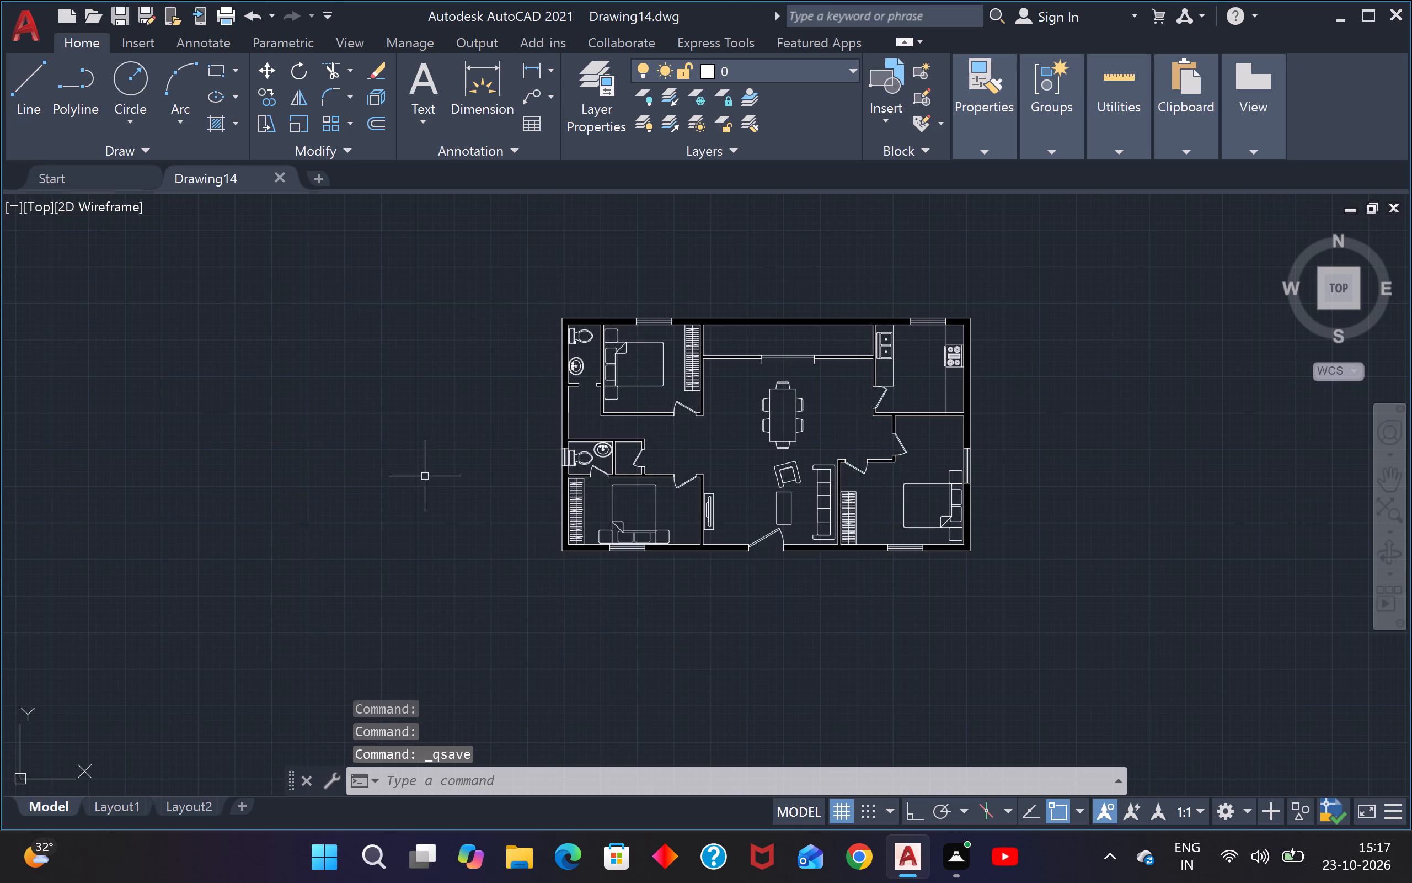
pyautogui.hotkey('ctrl', 's')
# Turn off the grid display in the drawing area.
pyautogui.scroll(-2, 505, 402)
pyautogui.scroll(2, 505, 402)
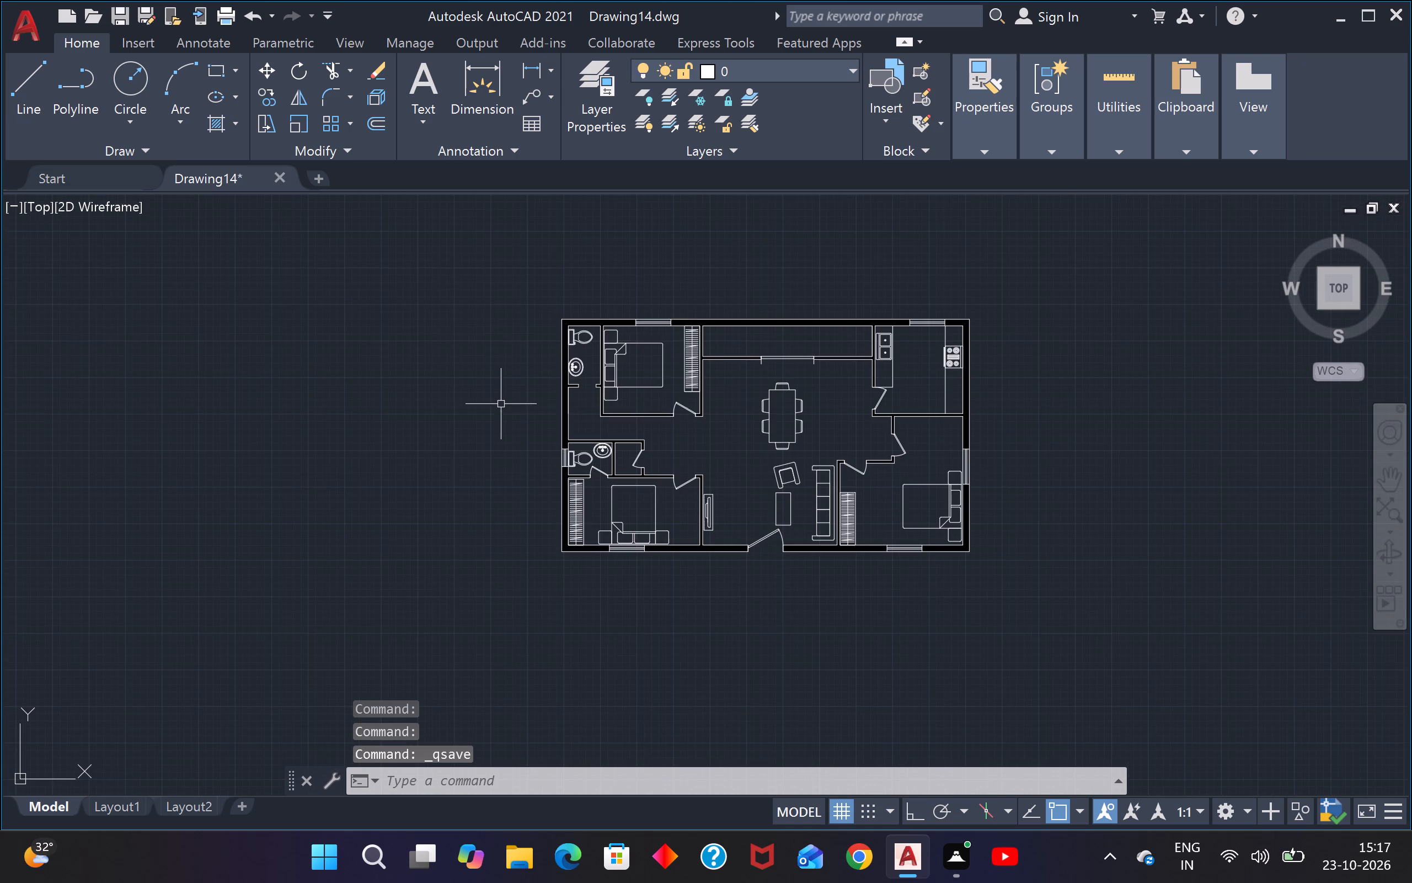
pyautogui.scroll(1, 768, 481)
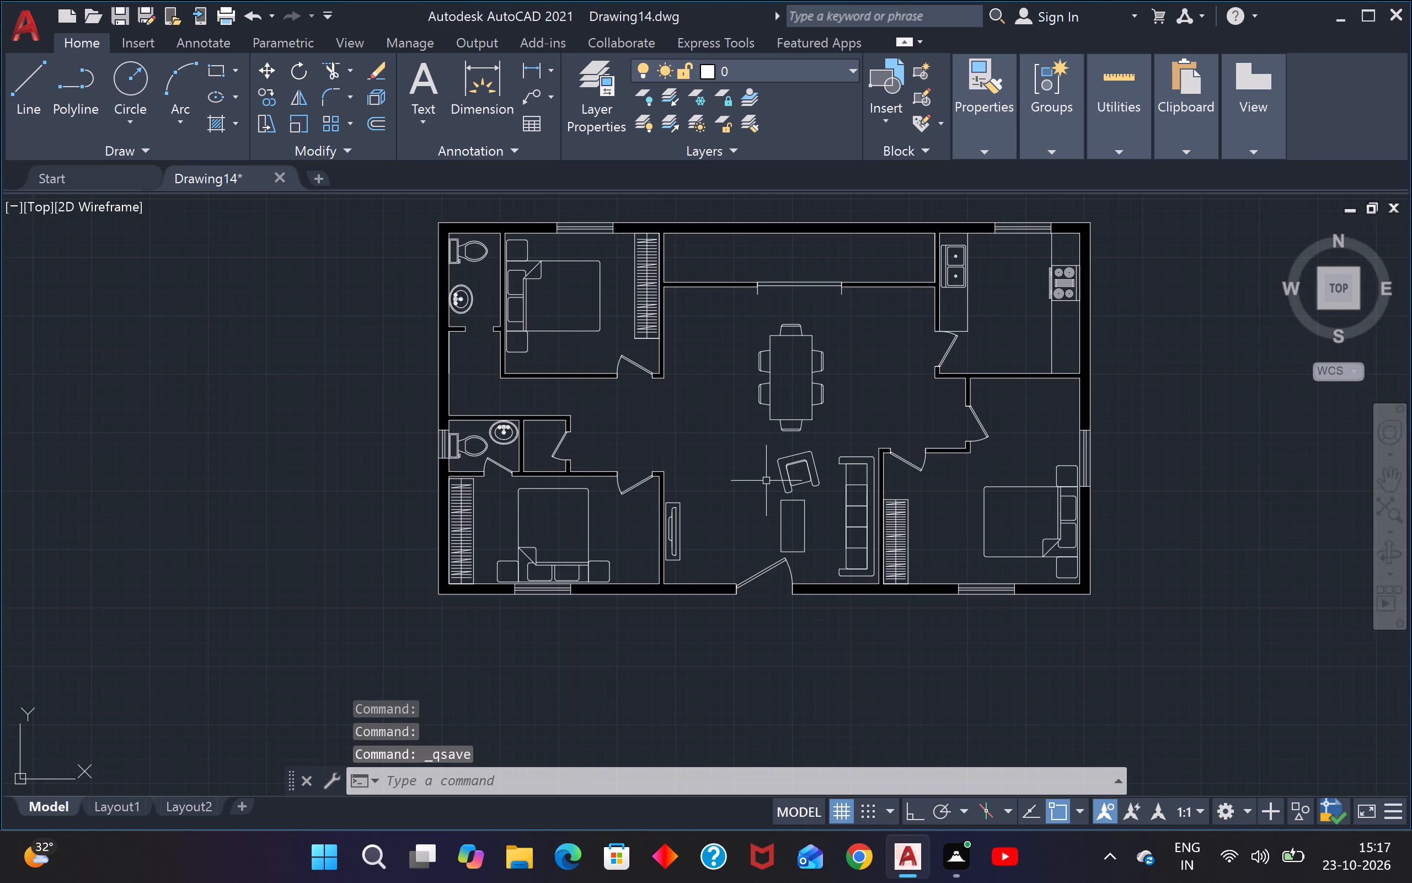
pyautogui.press('F7')
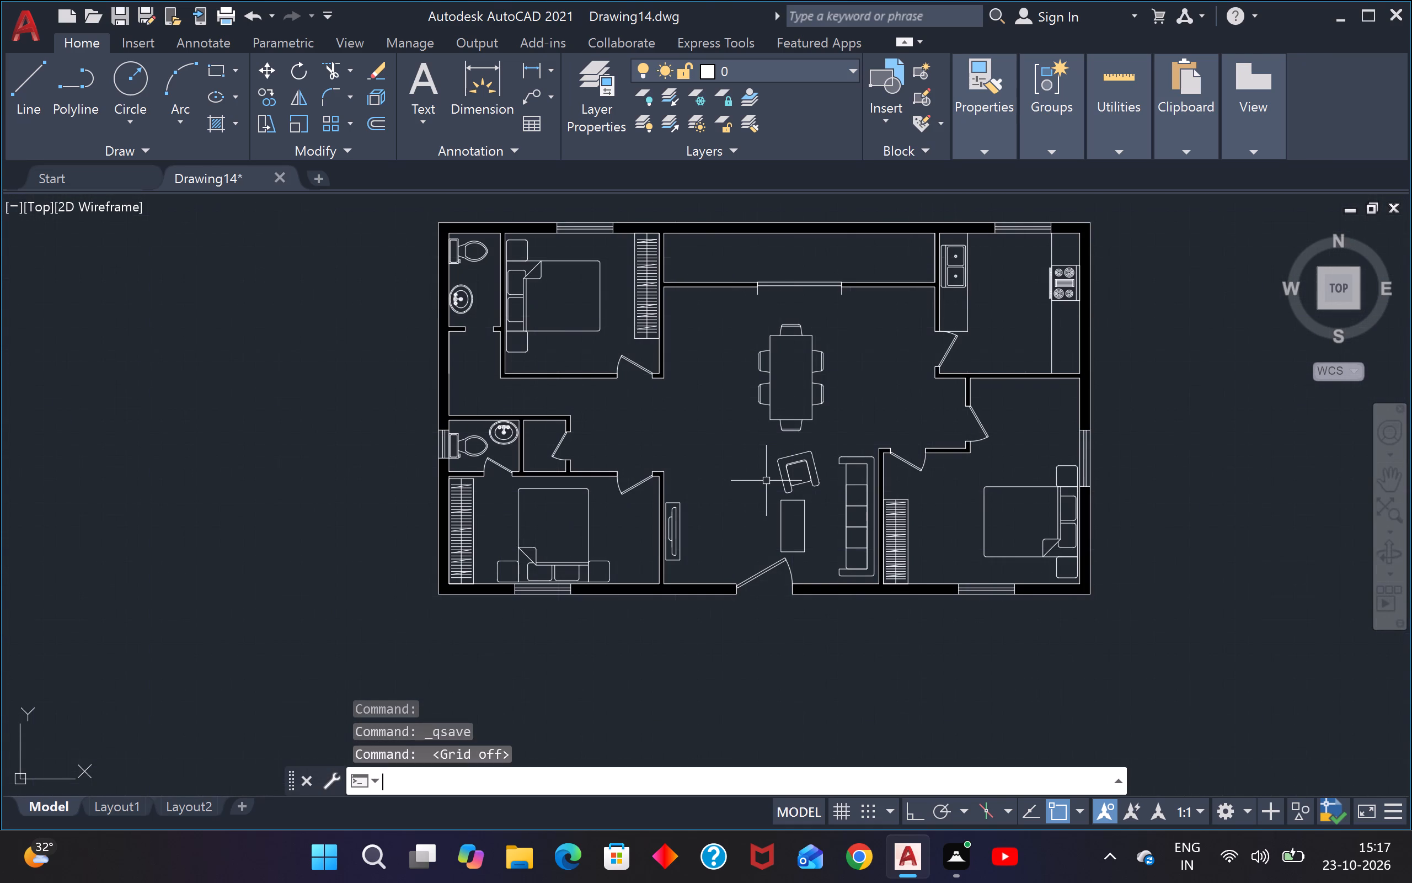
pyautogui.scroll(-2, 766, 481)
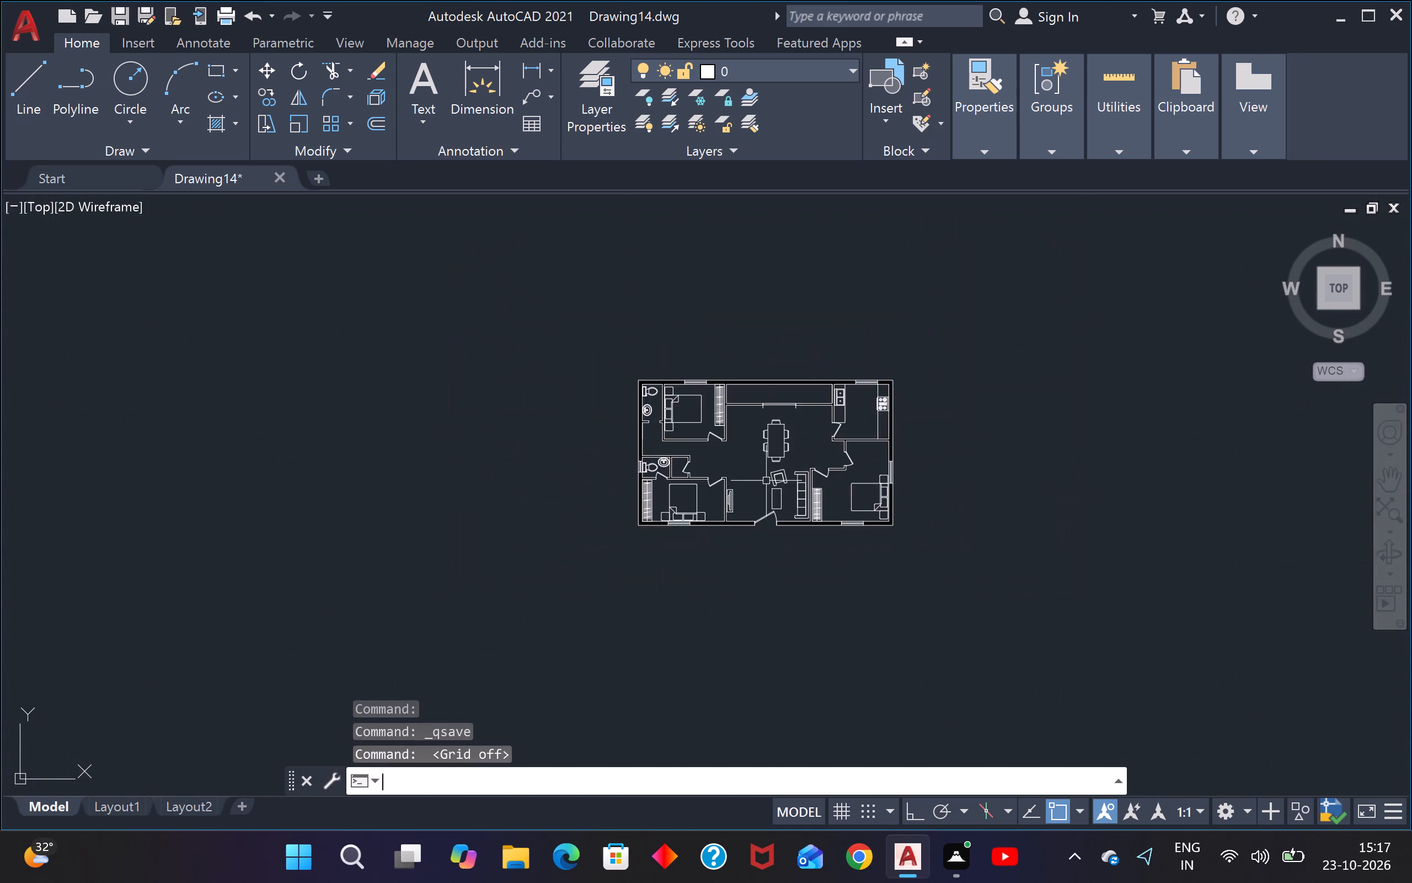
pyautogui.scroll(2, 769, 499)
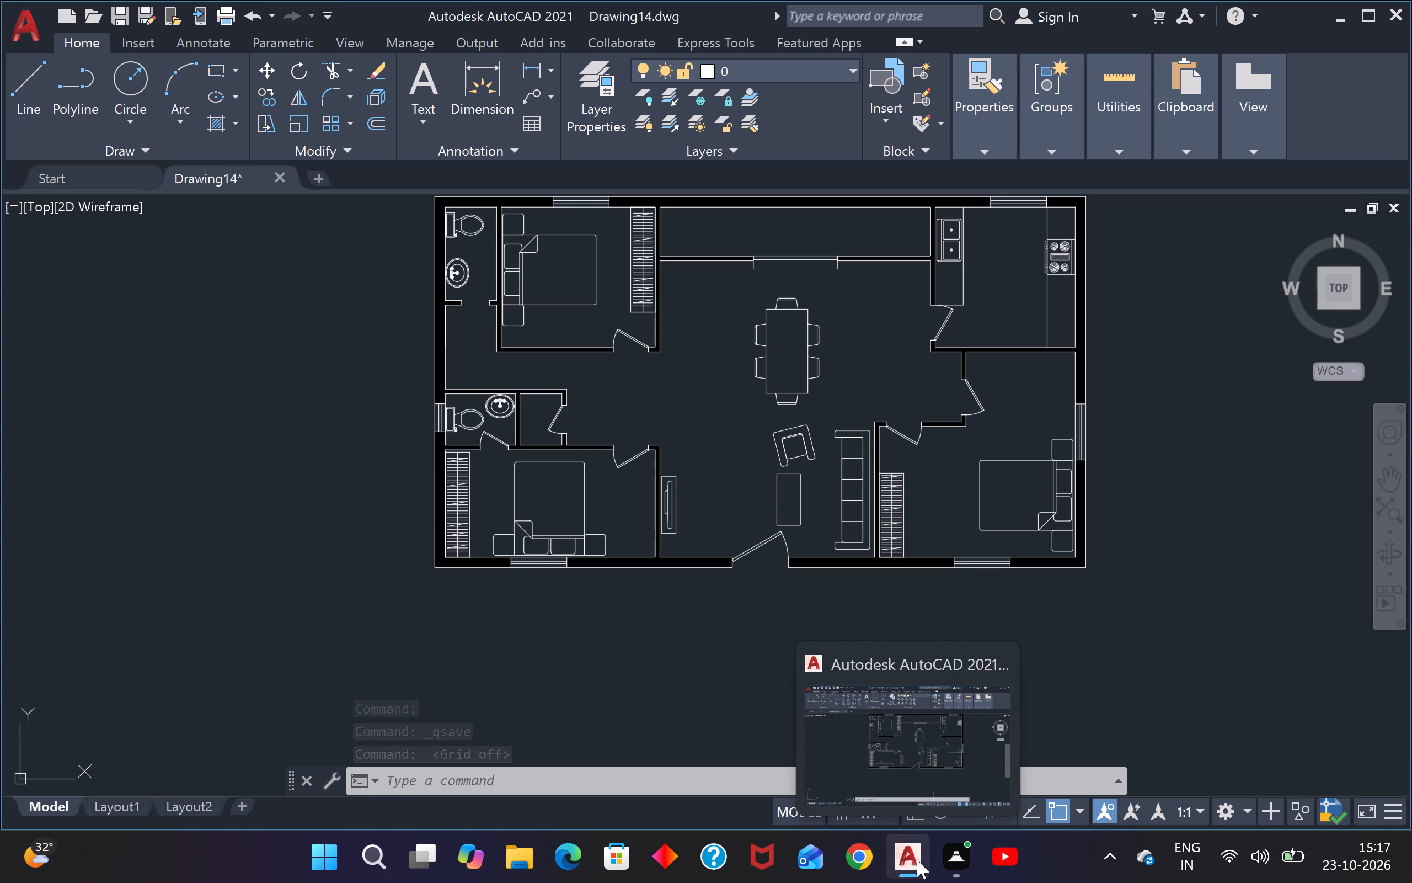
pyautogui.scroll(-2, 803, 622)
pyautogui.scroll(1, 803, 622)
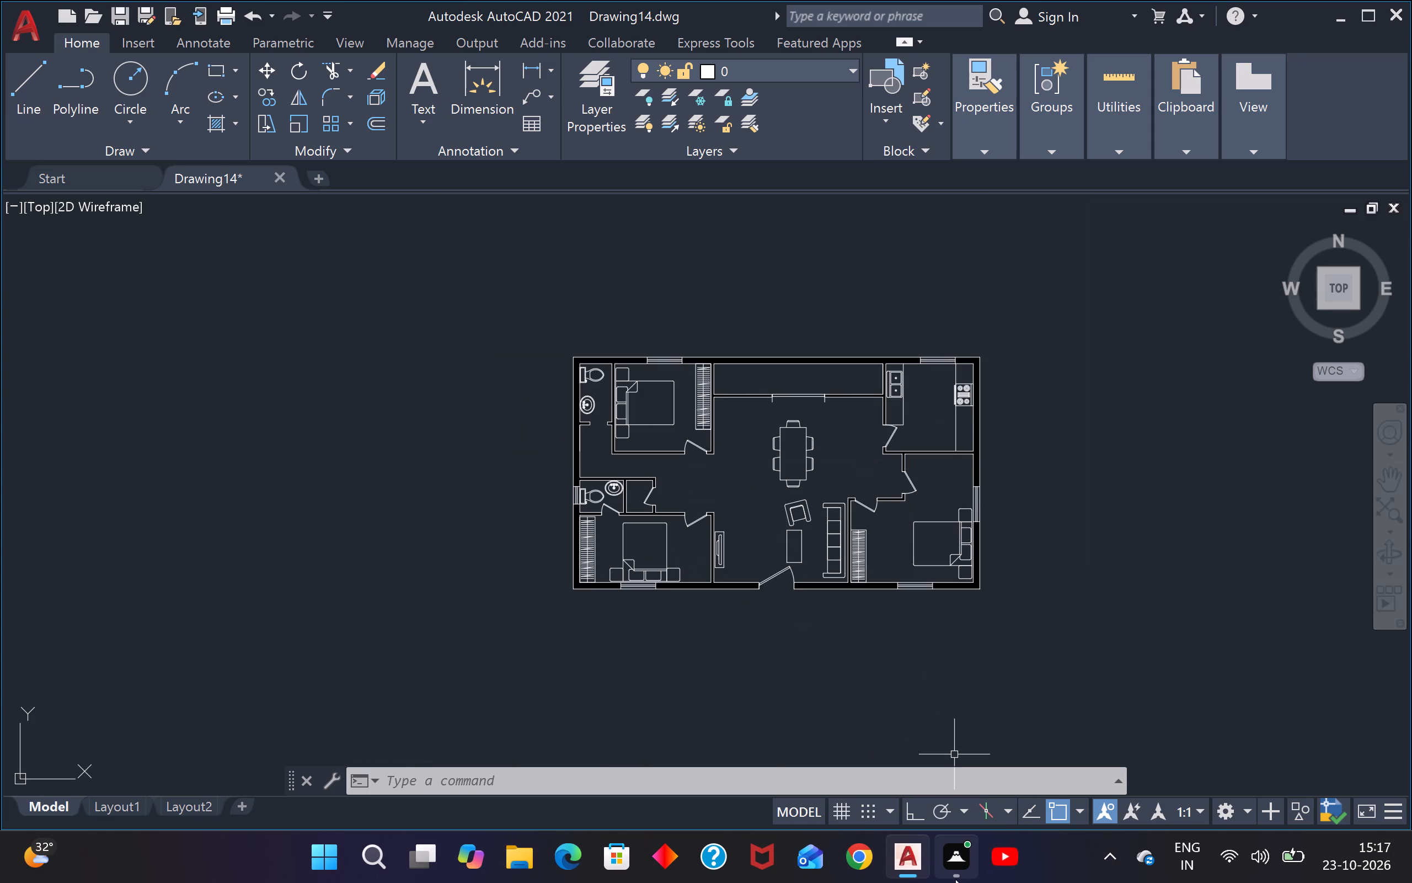